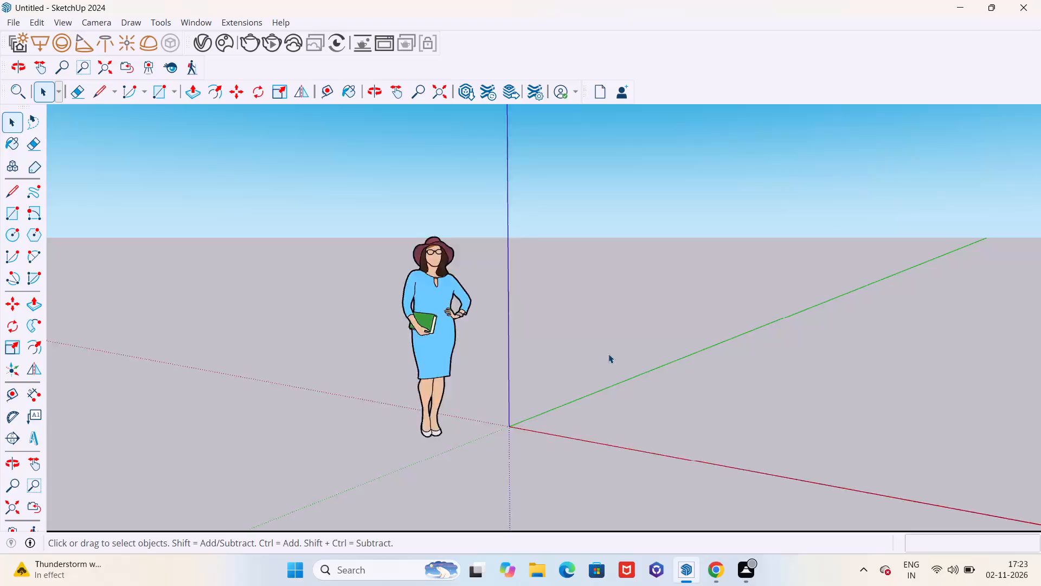
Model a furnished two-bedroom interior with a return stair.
Delete the default scale figure standing near the origin.
left_click(465, 299)
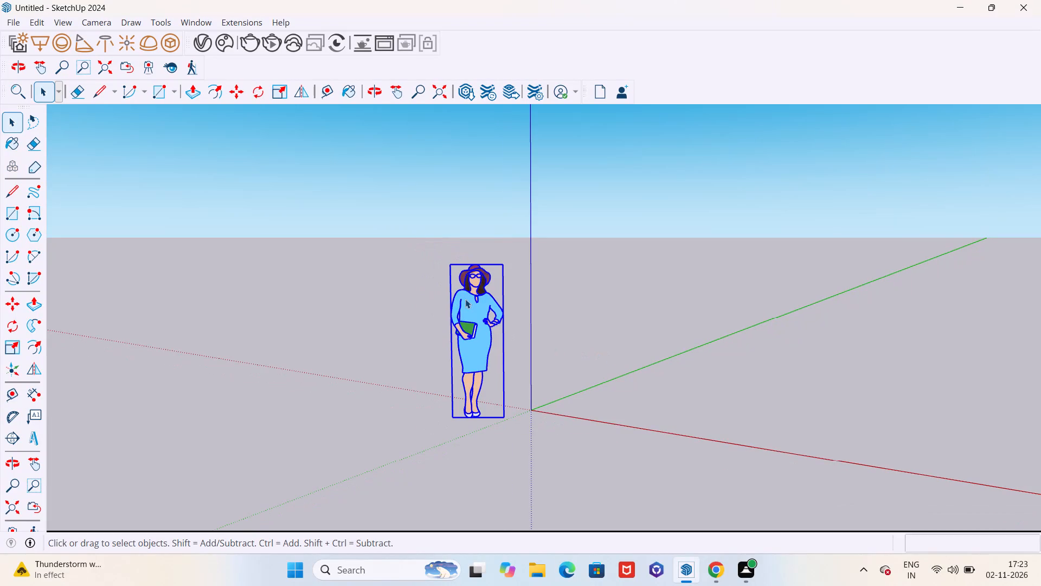
key("Delete")
Draw a 30' by 45' rectangle on the ground plane near the origin.
scroll(339, 288, "down", 17)
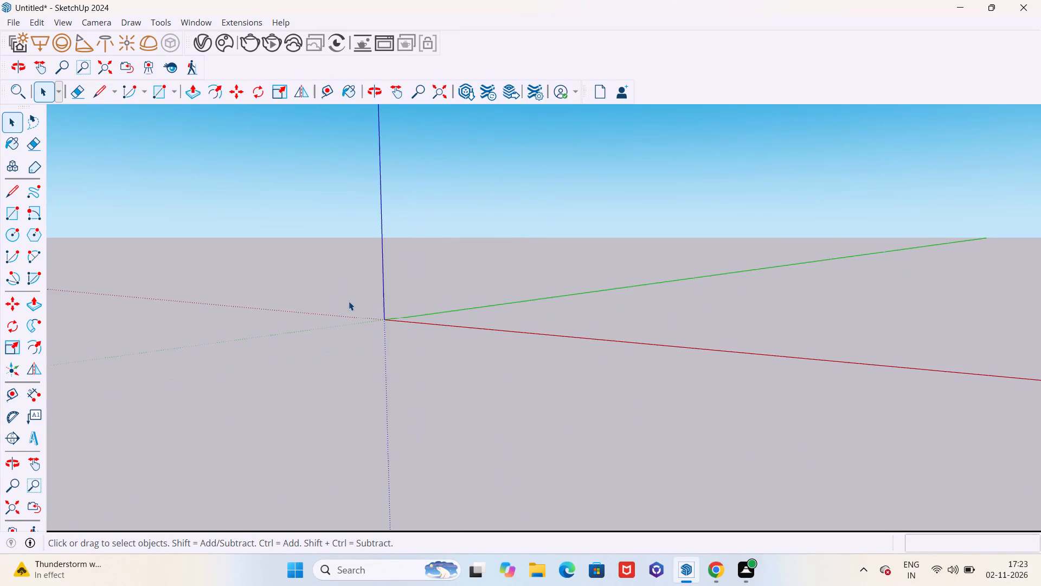
scroll(349, 301, "down", 1)
middle_click_drag(350, 302, 579, 421)
scroll(587, 421, "down", 10)
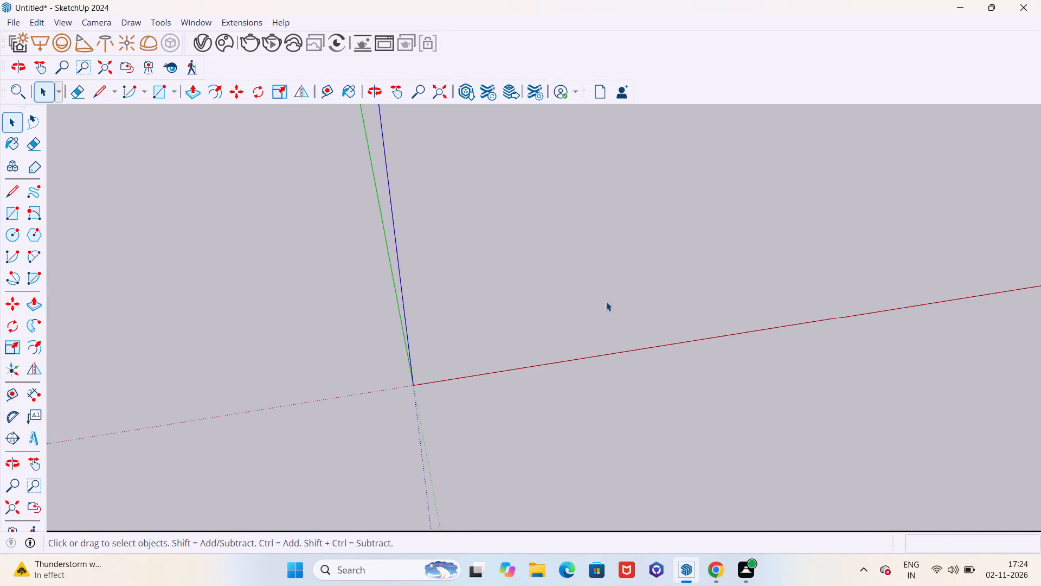
scroll(599, 281, "up", 5)
scroll(600, 279, "down", 5)
middle_click_drag(623, 290, 575, 296)
scroll(397, 309, "down", 5)
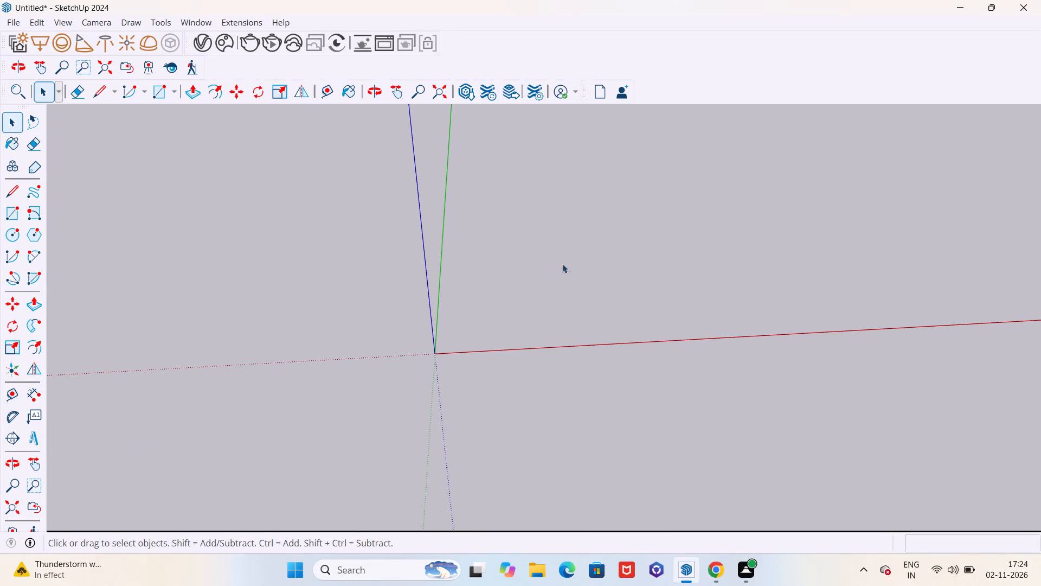
middle_click_drag(617, 262, 460, 353, "shift")
key("r")
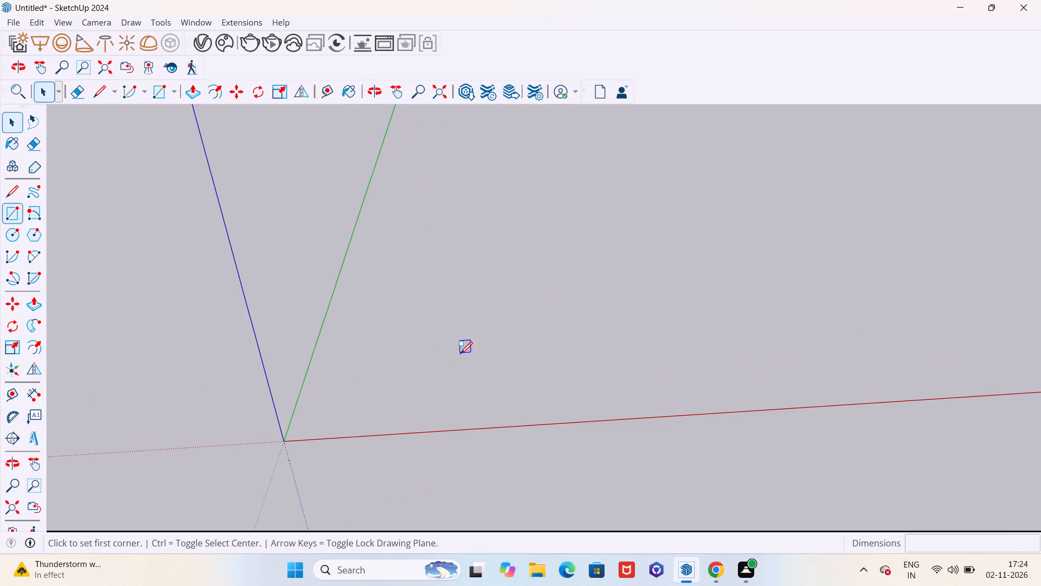
left_click(427, 402)
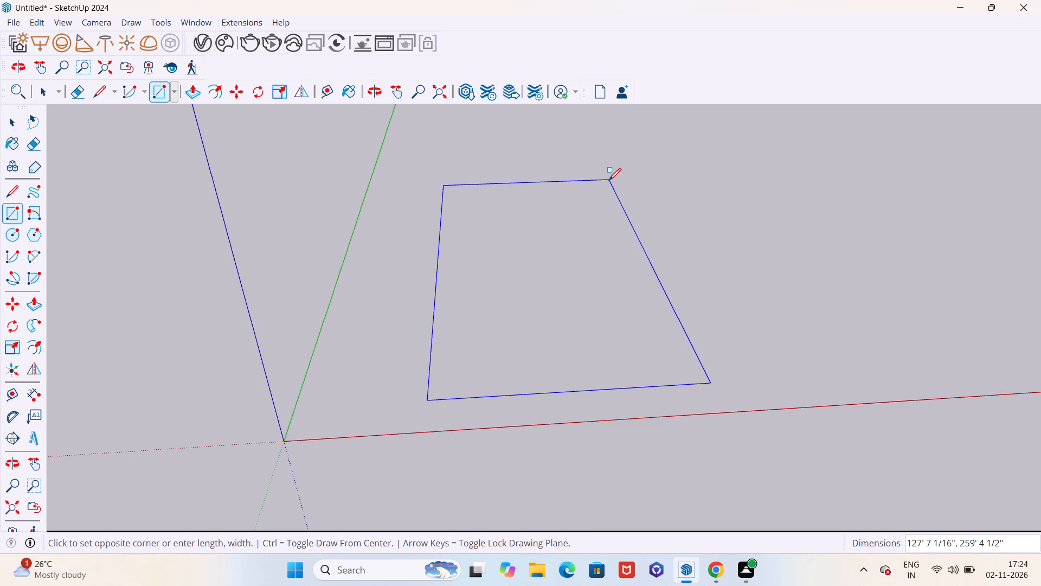
type("30")
type("',")
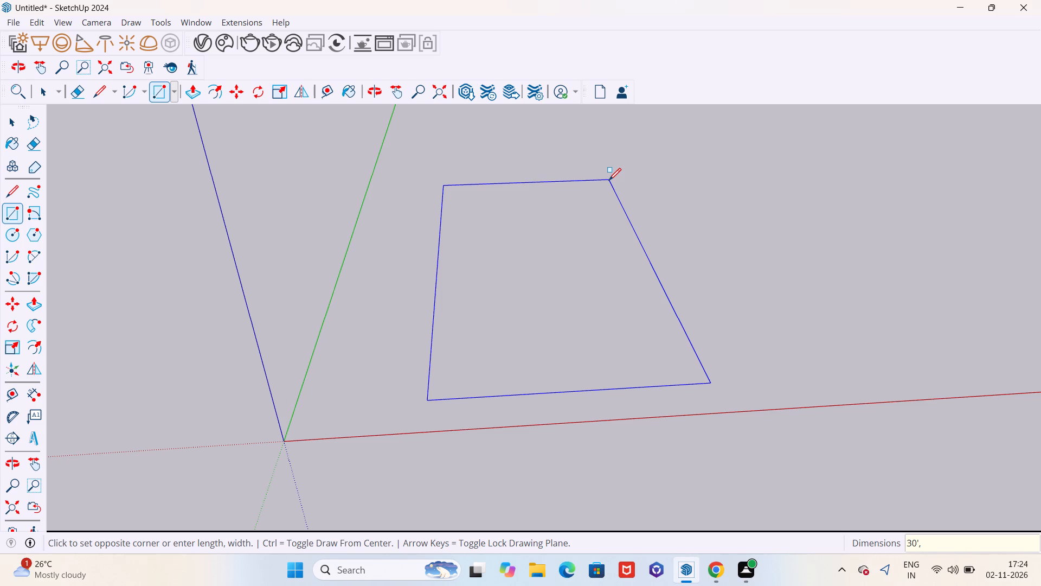
type("45'")
key("Return")
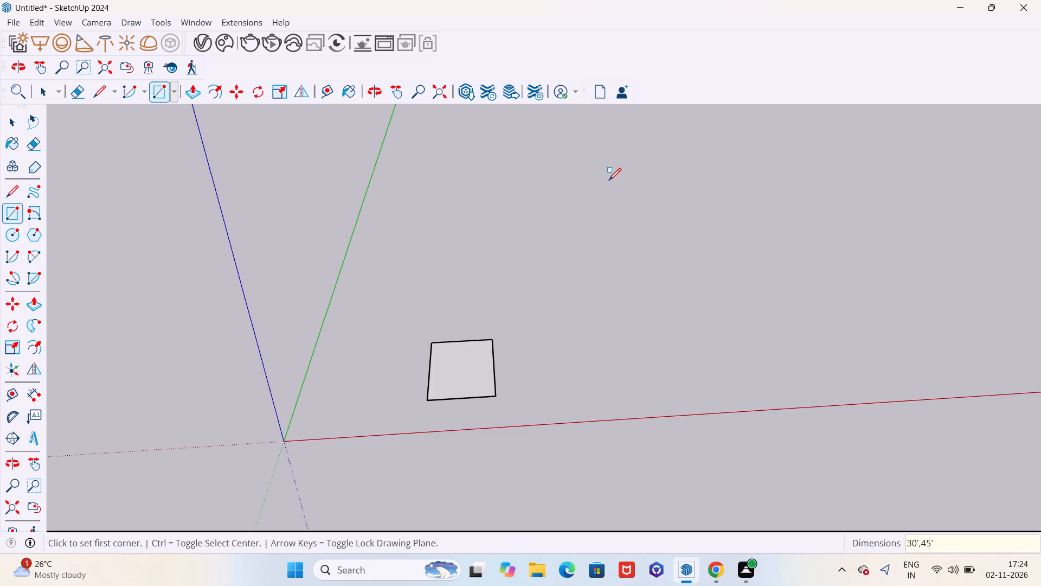
Offset the rectangle's outline 9" inward to mark the wall thickness.
scroll(612, 192, "down", 3)
scroll(479, 397, "up", 12)
scroll(607, 275, "down", 7)
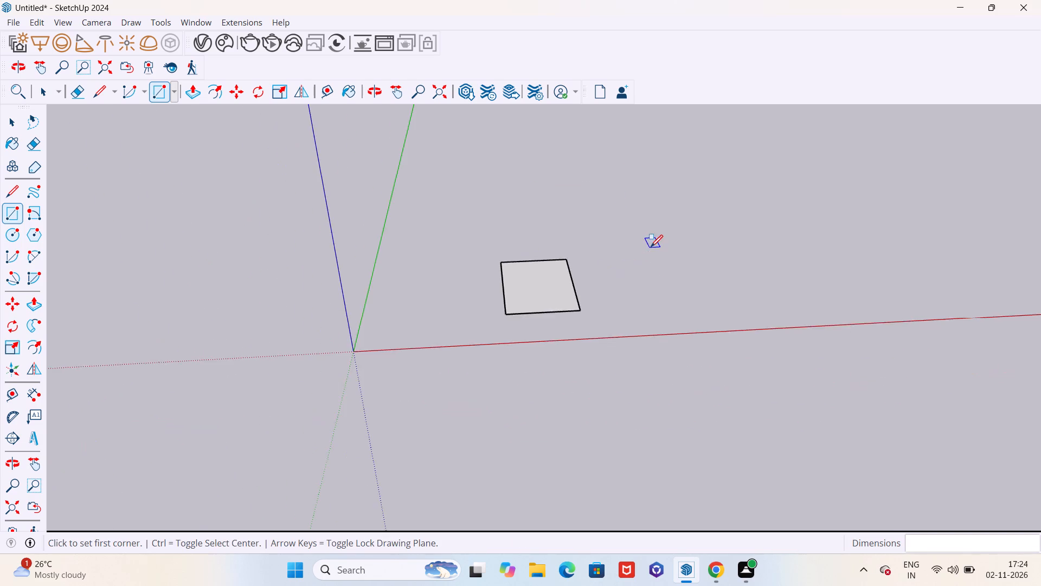
middle_click_drag(651, 249, 653, 430)
scroll(634, 317, "up", 6)
scroll(589, 311, "up", 6)
key("space")
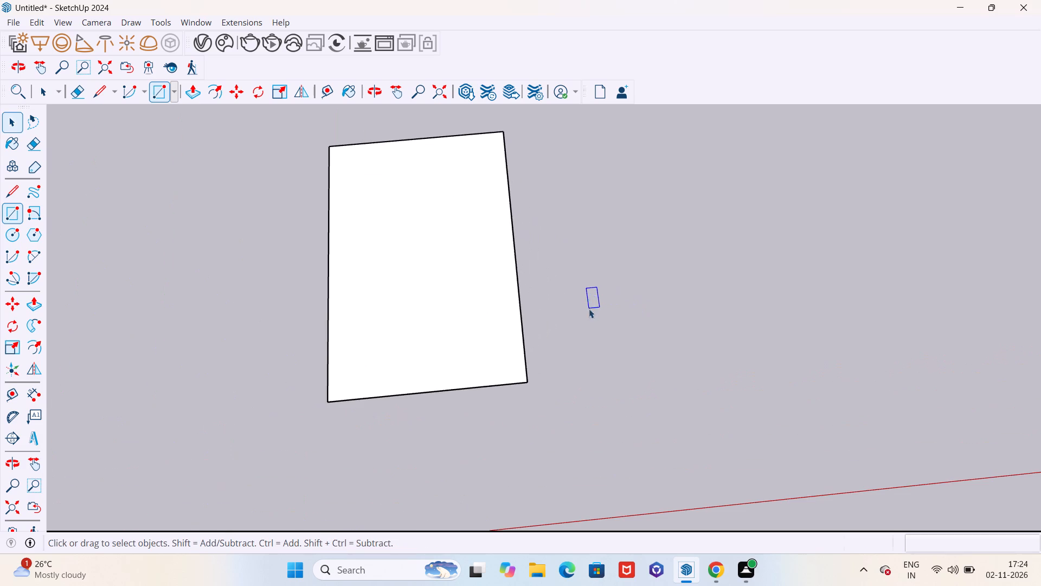
key("f")
left_click(379, 272)
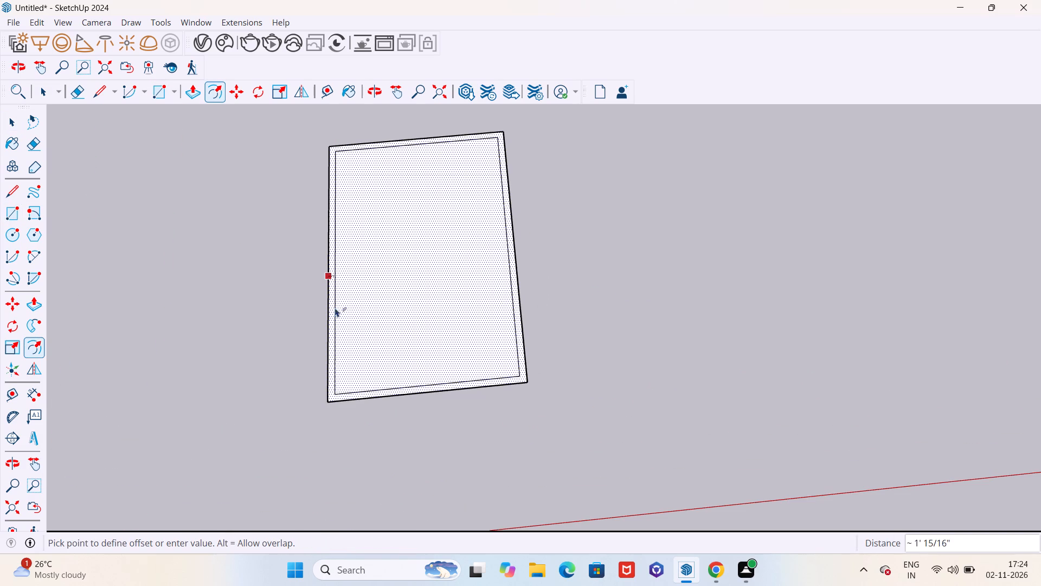
type("9\"")
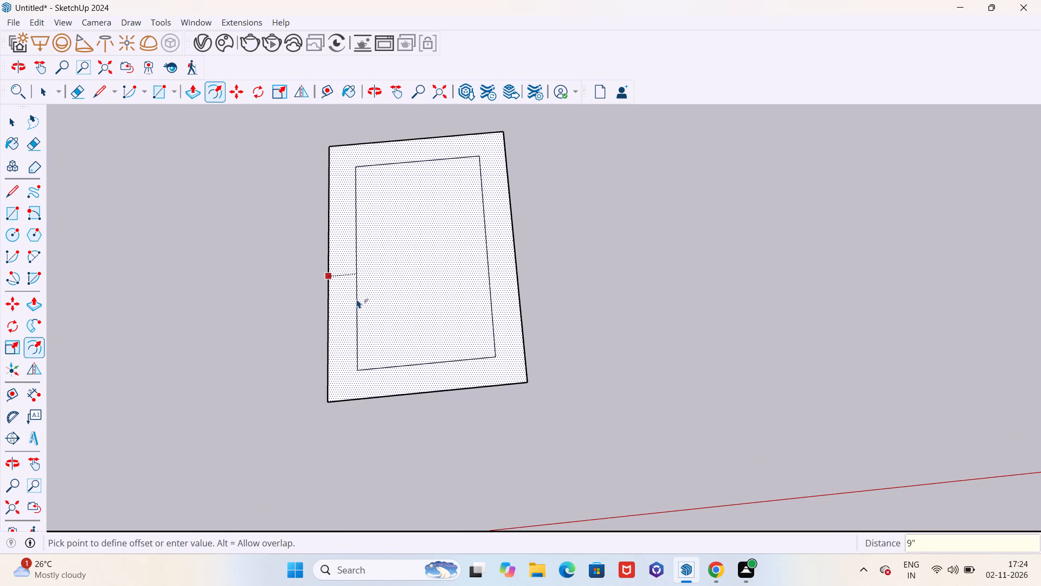
key("Return")
key("space")
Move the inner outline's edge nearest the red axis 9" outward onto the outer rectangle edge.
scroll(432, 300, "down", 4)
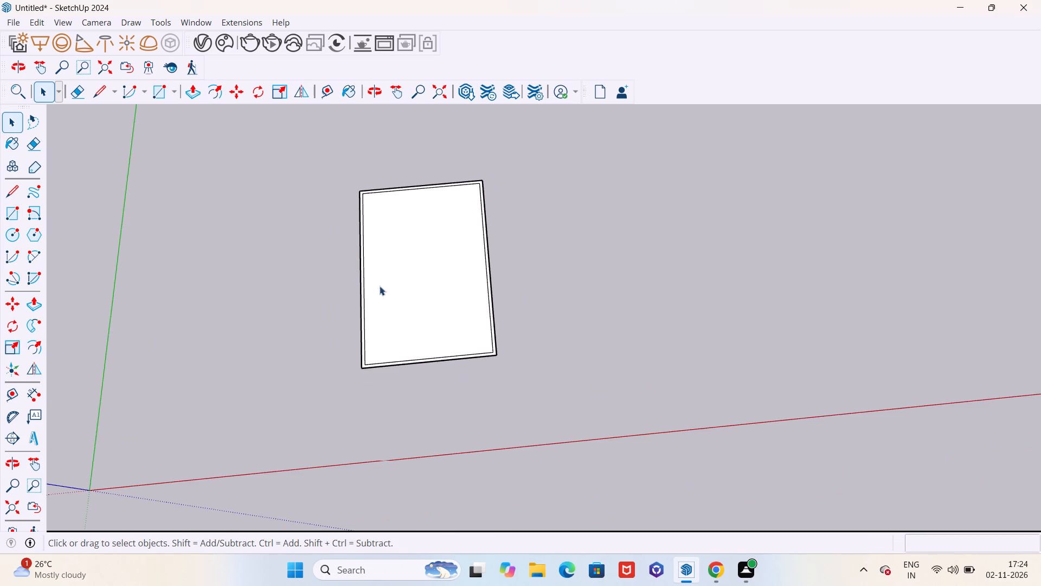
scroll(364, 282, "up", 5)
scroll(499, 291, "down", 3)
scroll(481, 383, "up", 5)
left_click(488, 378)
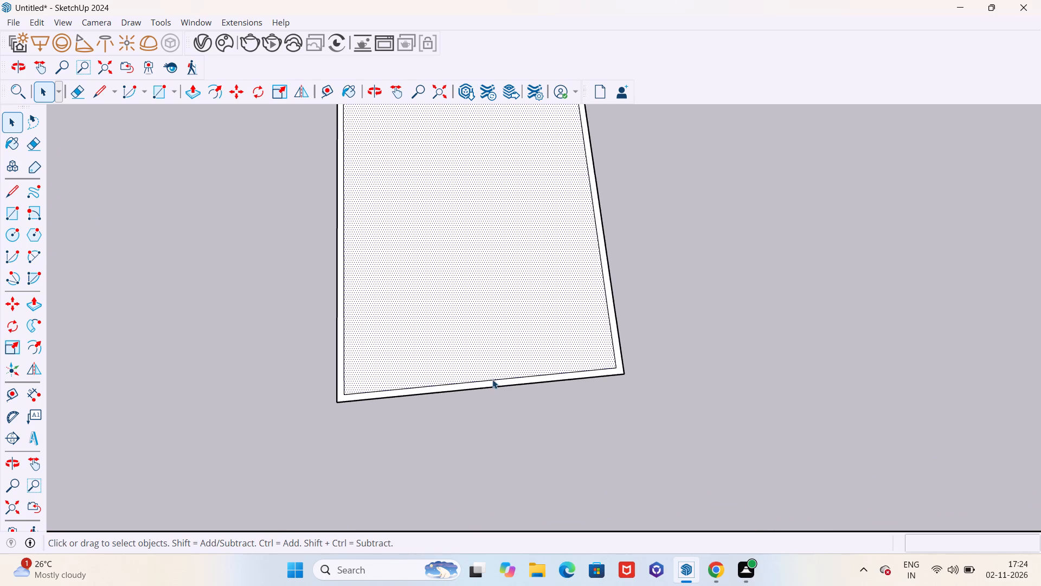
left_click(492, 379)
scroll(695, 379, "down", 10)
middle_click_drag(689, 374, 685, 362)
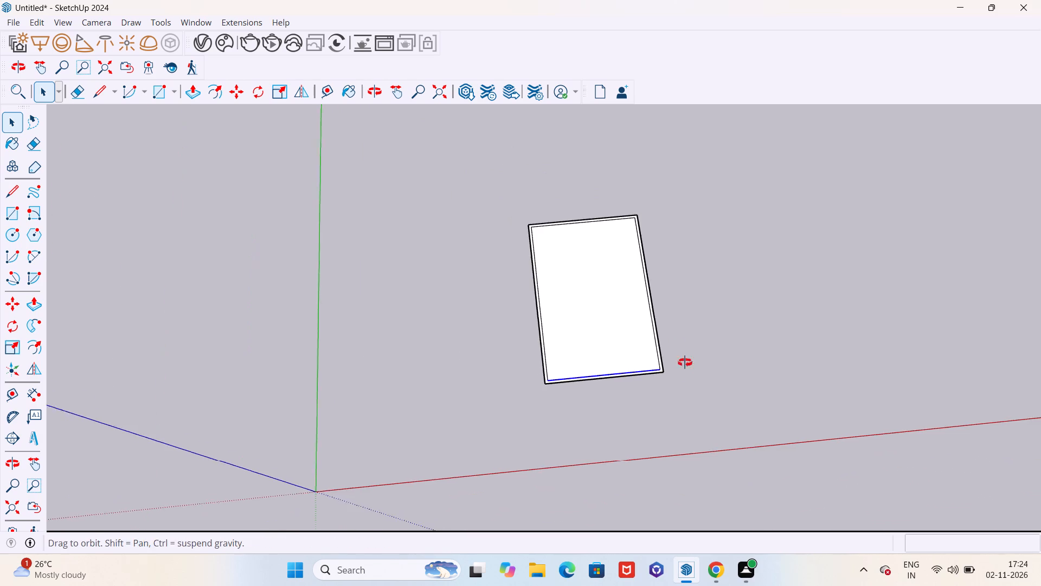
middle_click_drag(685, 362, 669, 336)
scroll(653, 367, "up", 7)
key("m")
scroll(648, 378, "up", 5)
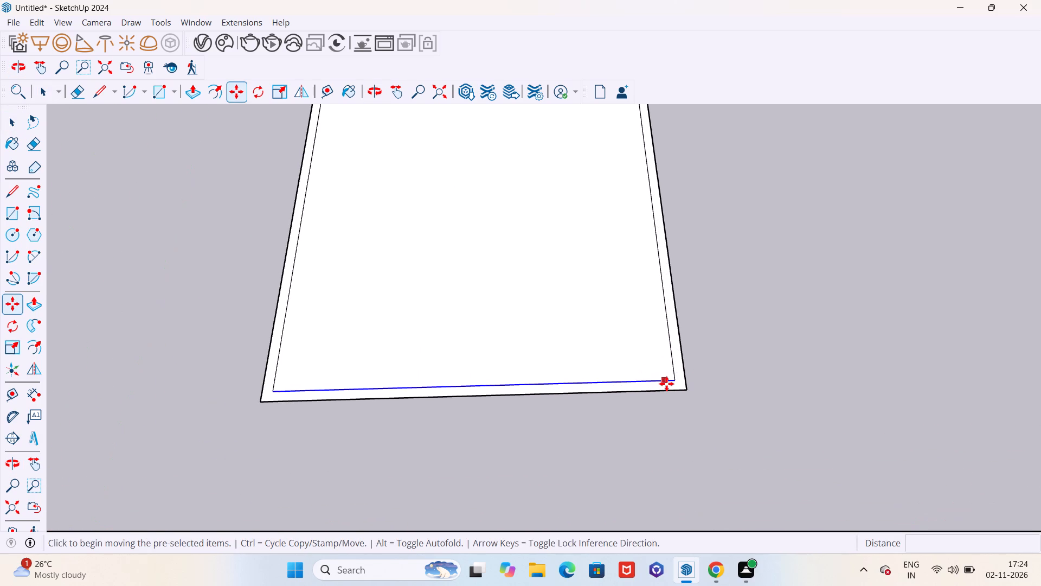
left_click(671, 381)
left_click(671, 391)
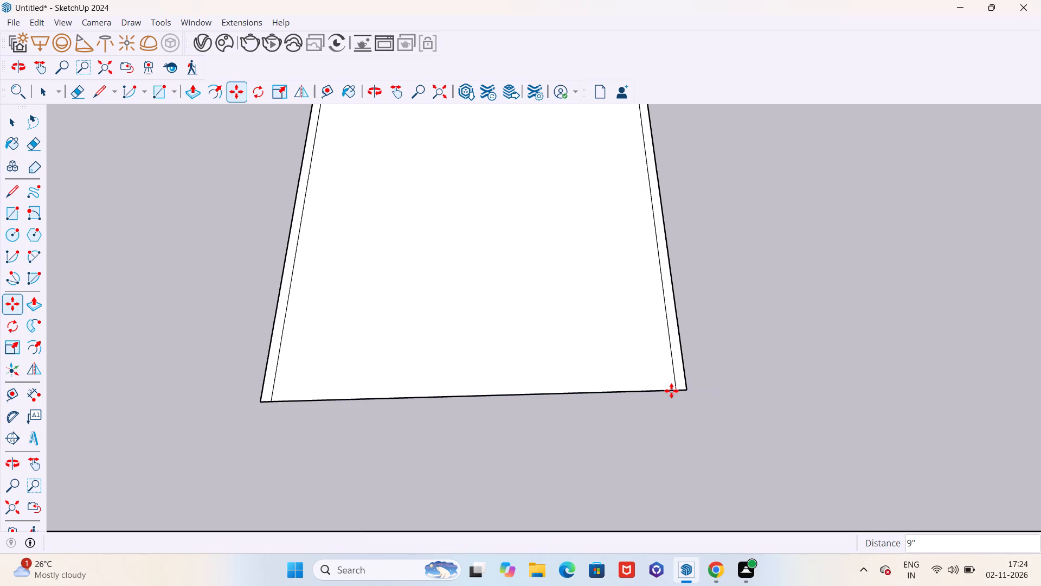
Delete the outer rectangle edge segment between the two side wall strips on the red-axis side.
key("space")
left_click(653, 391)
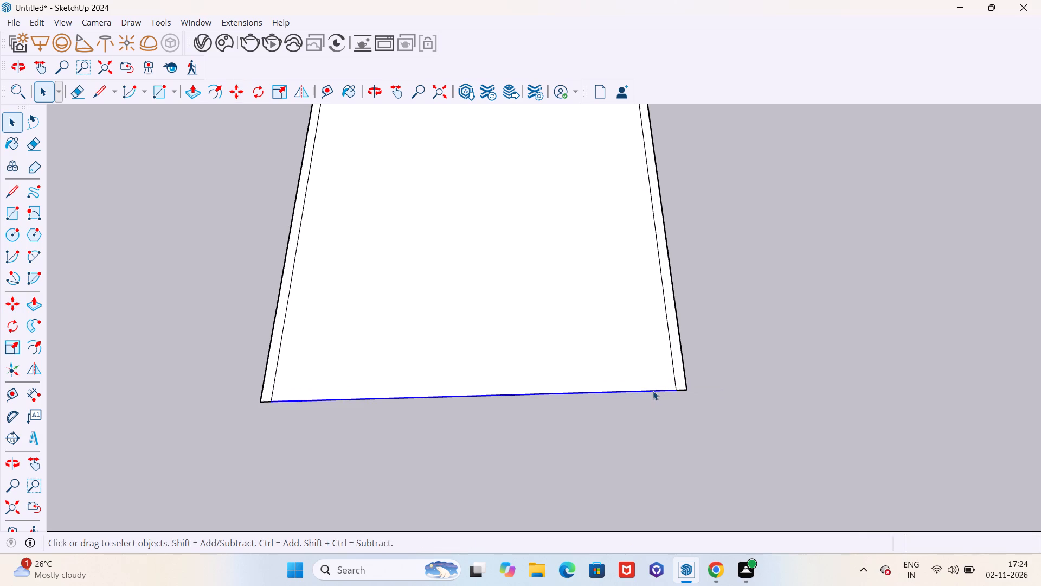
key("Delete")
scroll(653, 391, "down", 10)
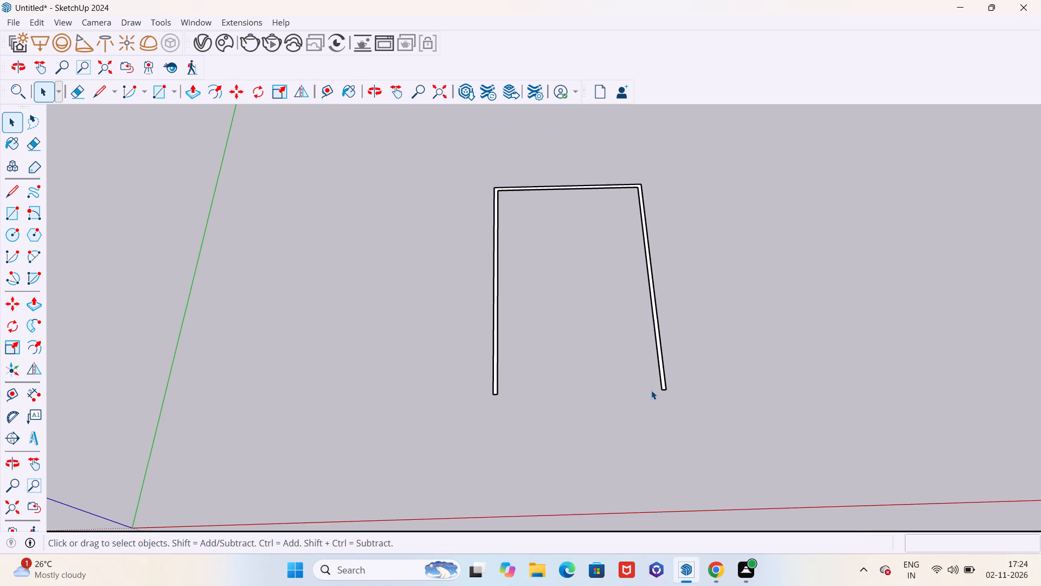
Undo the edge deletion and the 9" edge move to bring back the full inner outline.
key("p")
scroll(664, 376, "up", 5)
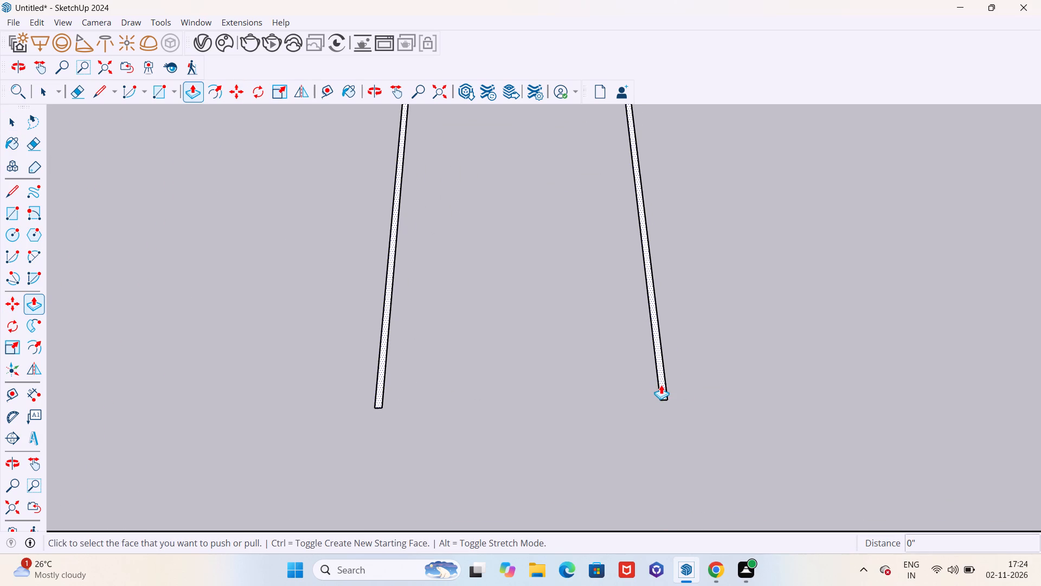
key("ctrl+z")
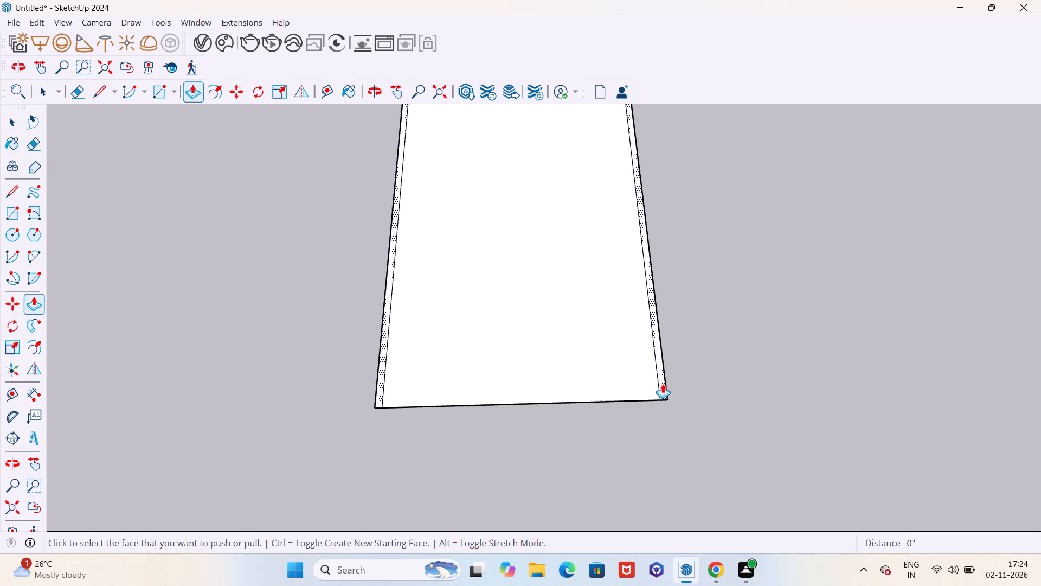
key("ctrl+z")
Delete the inner face of the offset rectangle, keeping only the 9" border strip.
scroll(619, 383, "down", 5)
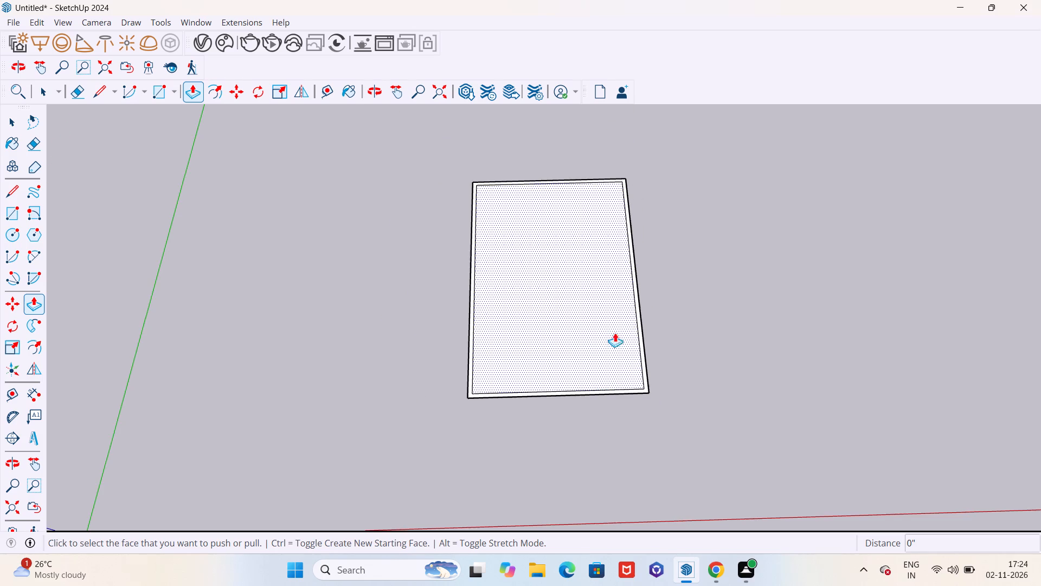
scroll(393, 380, "down", 4)
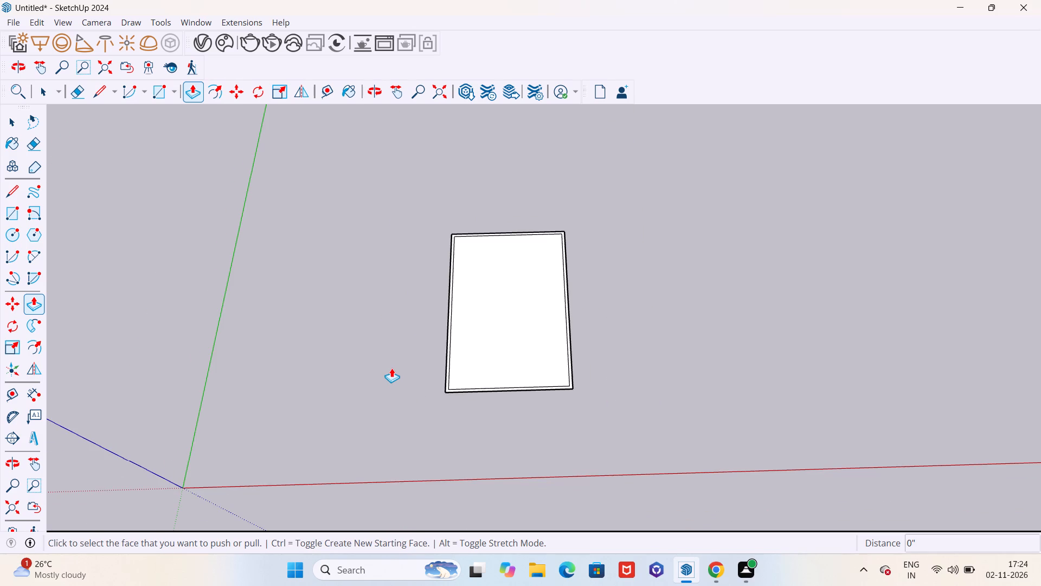
scroll(534, 319, "up", 5)
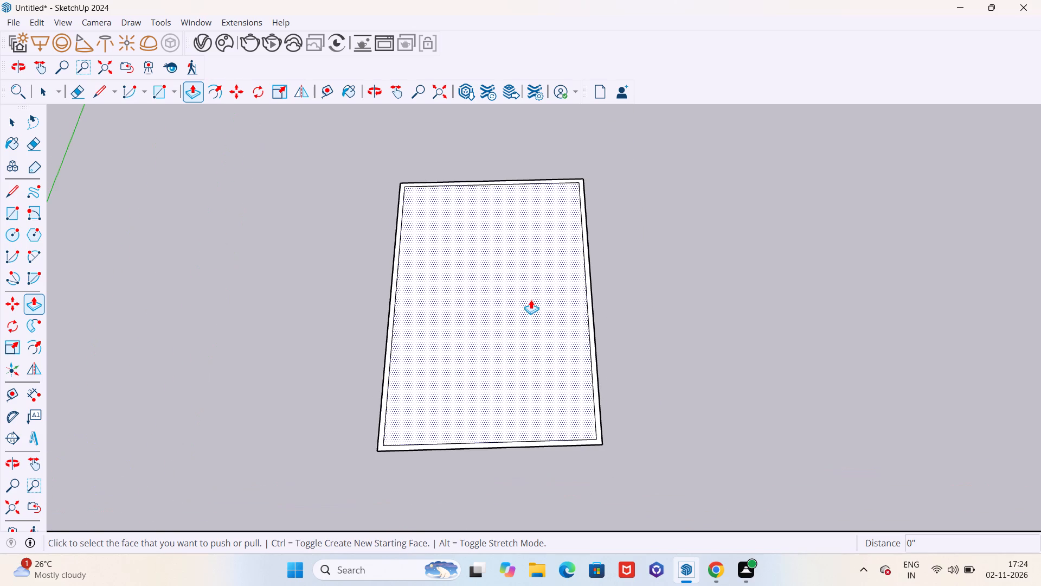
scroll(682, 279, "down", 3)
middle_click_drag(682, 265, 680, 346)
scroll(715, 265, "up", 6)
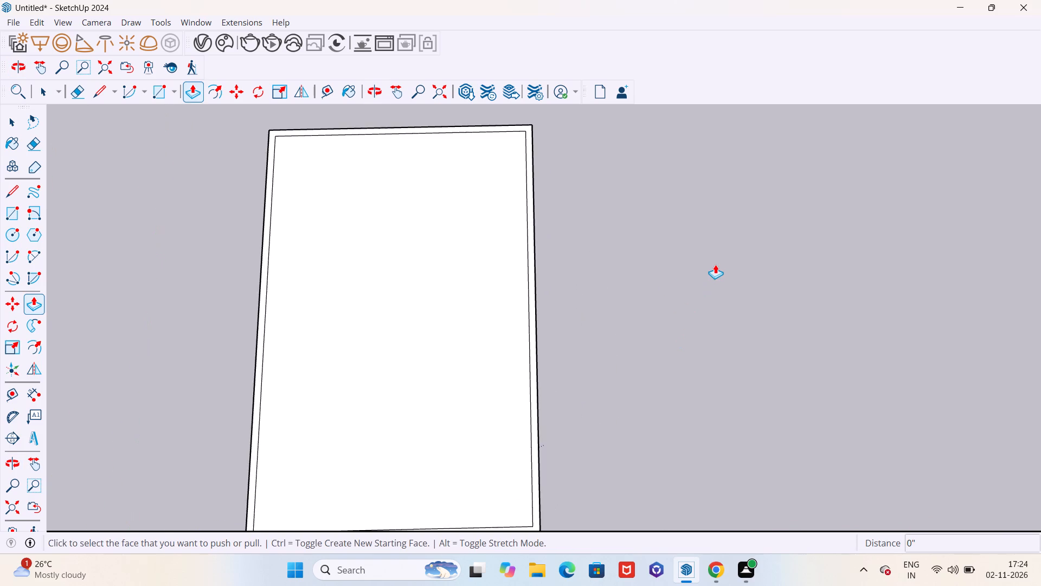
scroll(715, 264, "down", 5)
middle_click_drag(700, 286, 716, 182)
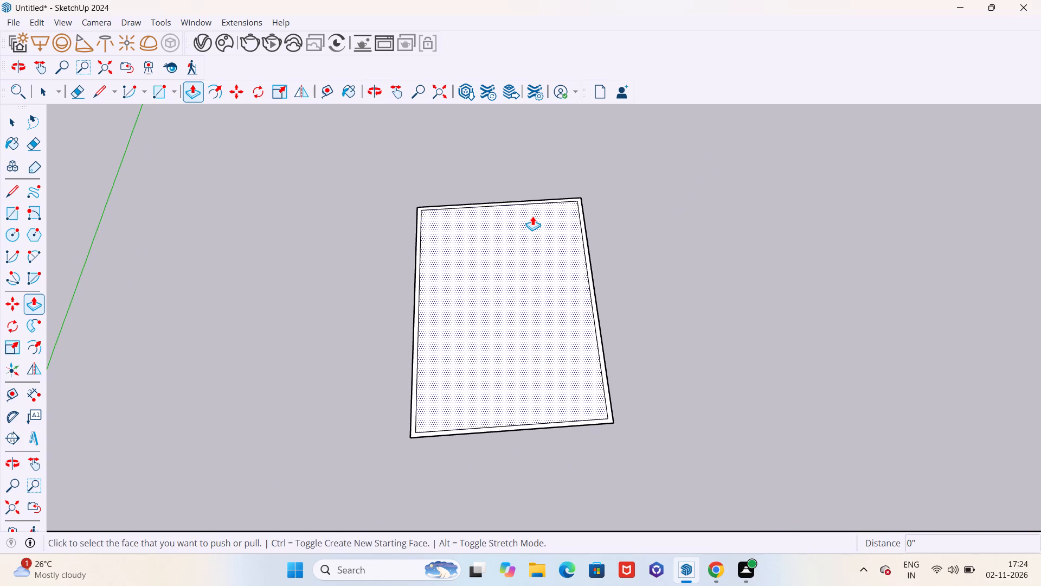
scroll(527, 215, "up", 3)
key("space")
scroll(519, 228, "down", 3)
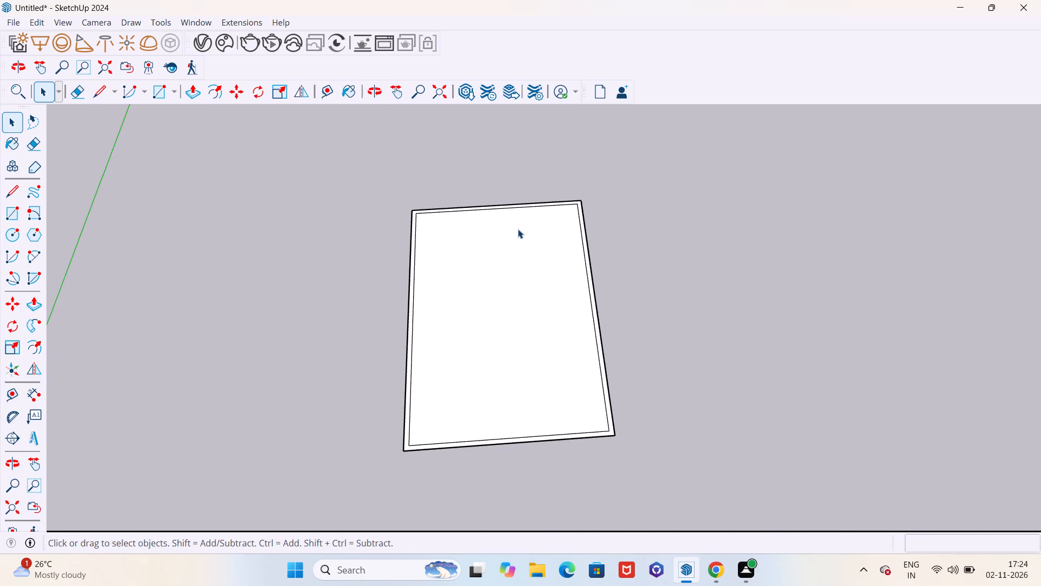
scroll(518, 229, "up", 3)
scroll(516, 231, "down", 3)
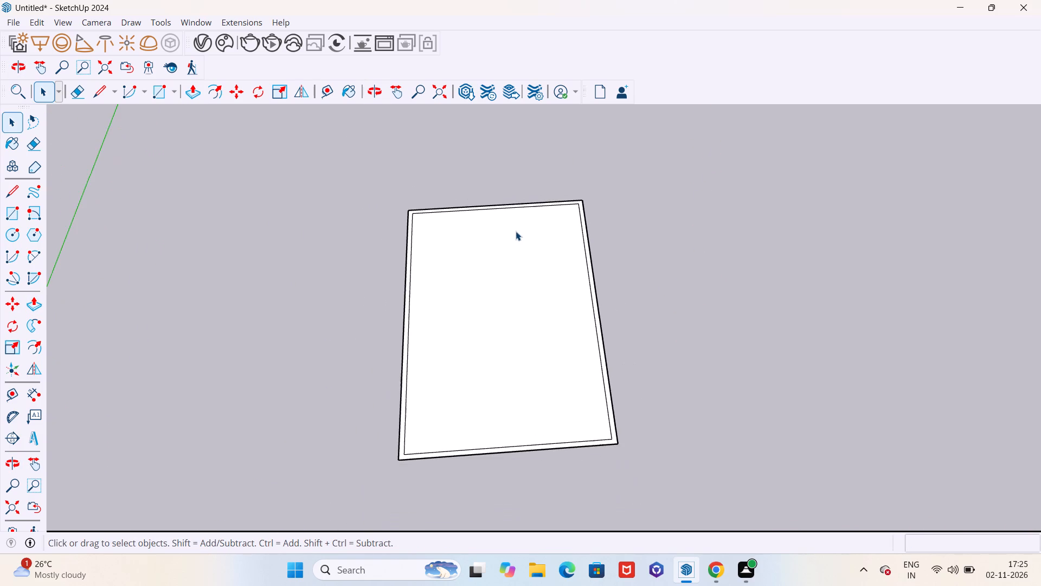
middle_click_drag(507, 227, 499, 285)
scroll(499, 285, "up", 1)
scroll(506, 242, "up", 3)
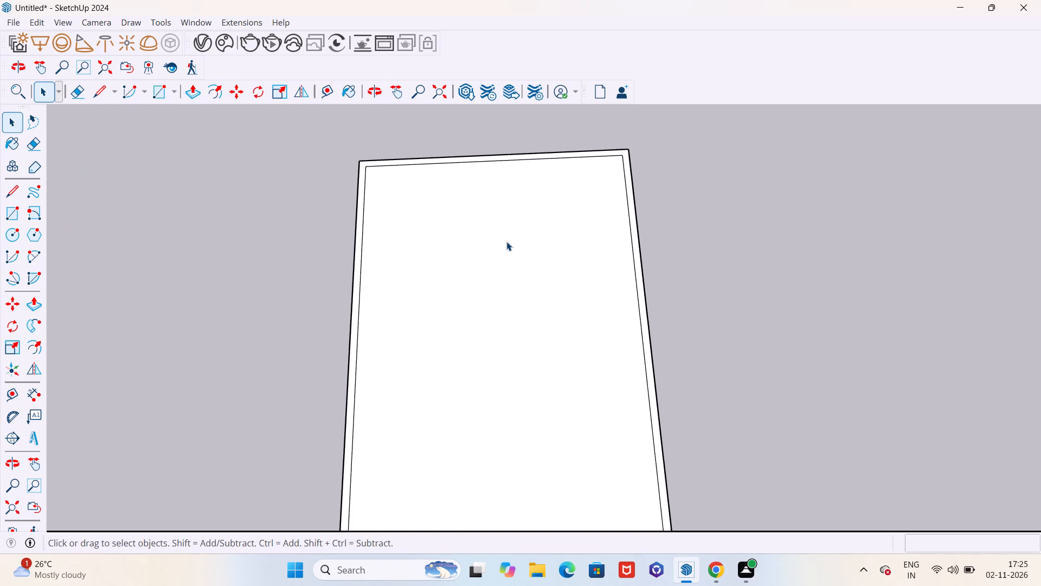
scroll(506, 241, "down", 3)
left_click(499, 267)
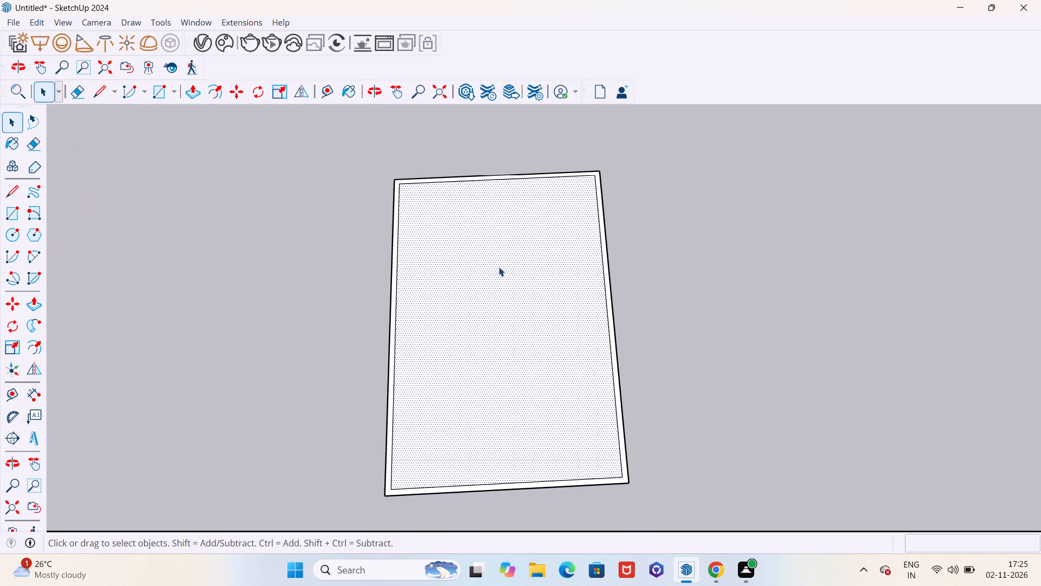
key("Delete")
Examine the rectangular border strip from low angles and from underneath.
scroll(485, 301, "down", 2)
scroll(444, 203, "up", 4)
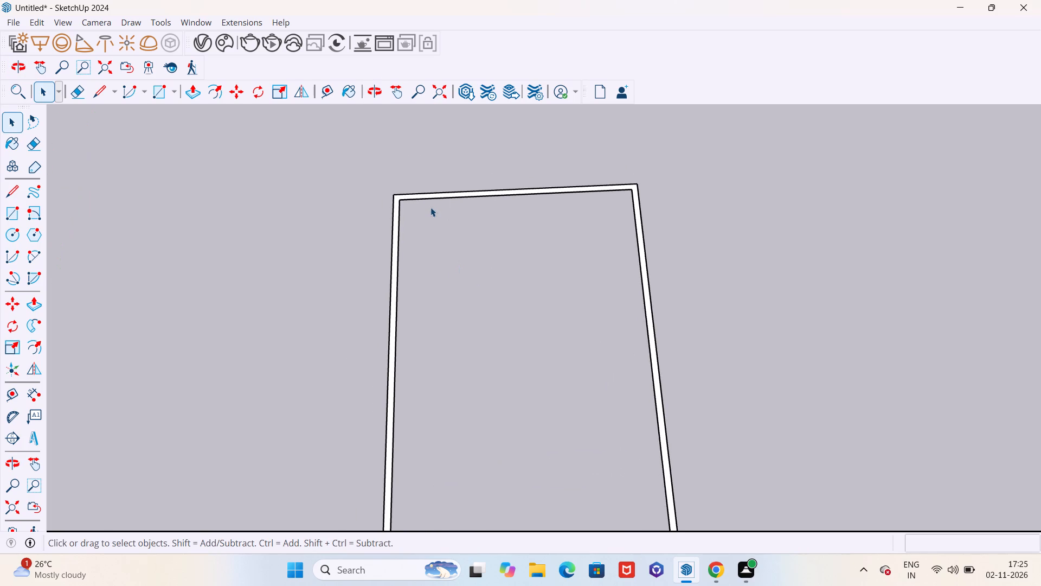
scroll(454, 234, "down", 6)
middle_click_drag(480, 302, 550, 50)
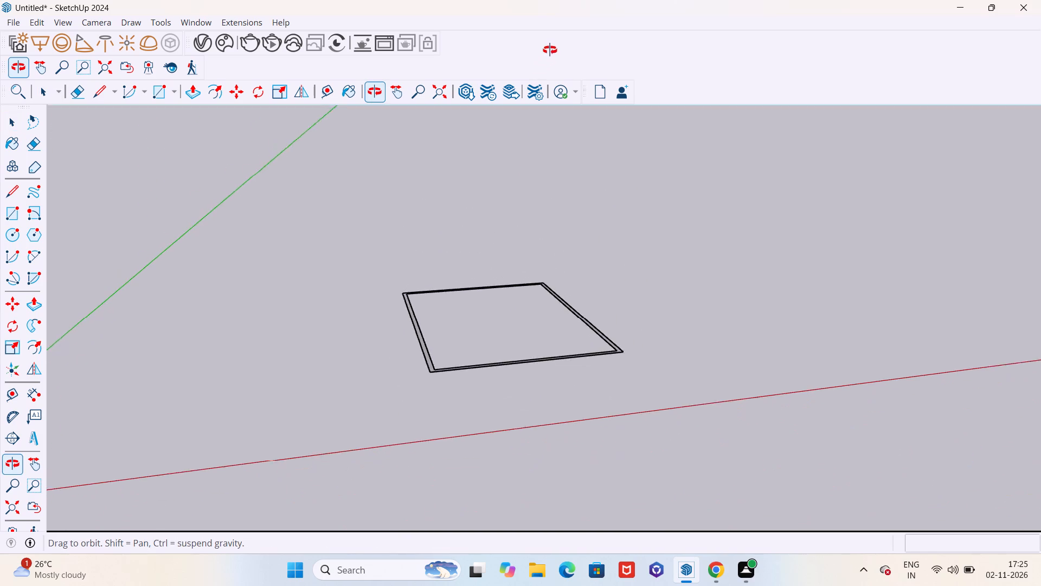
middle_click_drag(550, 50, 552, 45)
scroll(455, 341, "up", 5)
scroll(439, 403, "down", 1)
middle_click_drag(440, 399, 471, 285)
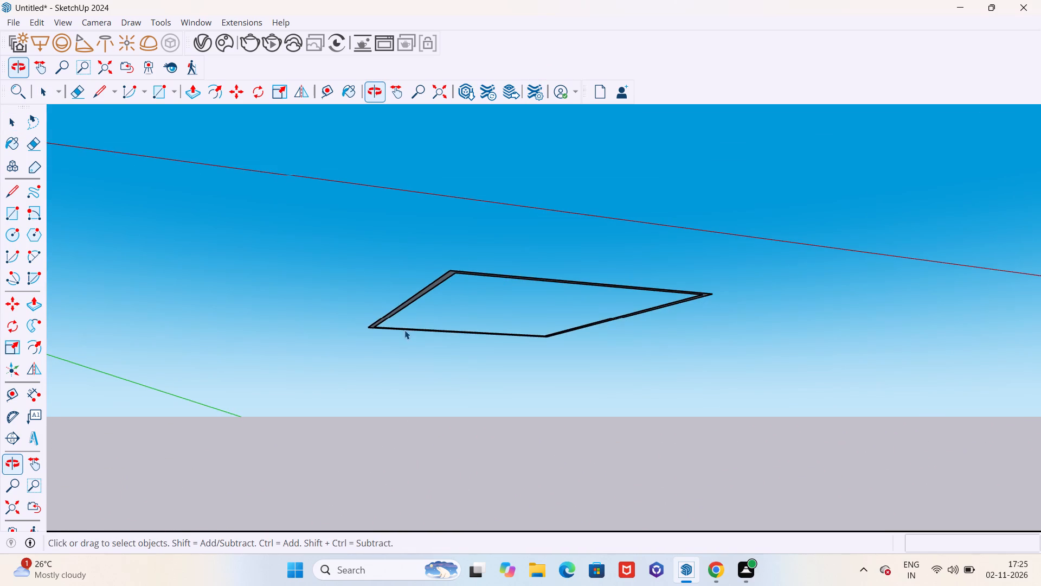
scroll(417, 305, "up", 11)
scroll(456, 291, "down", 11)
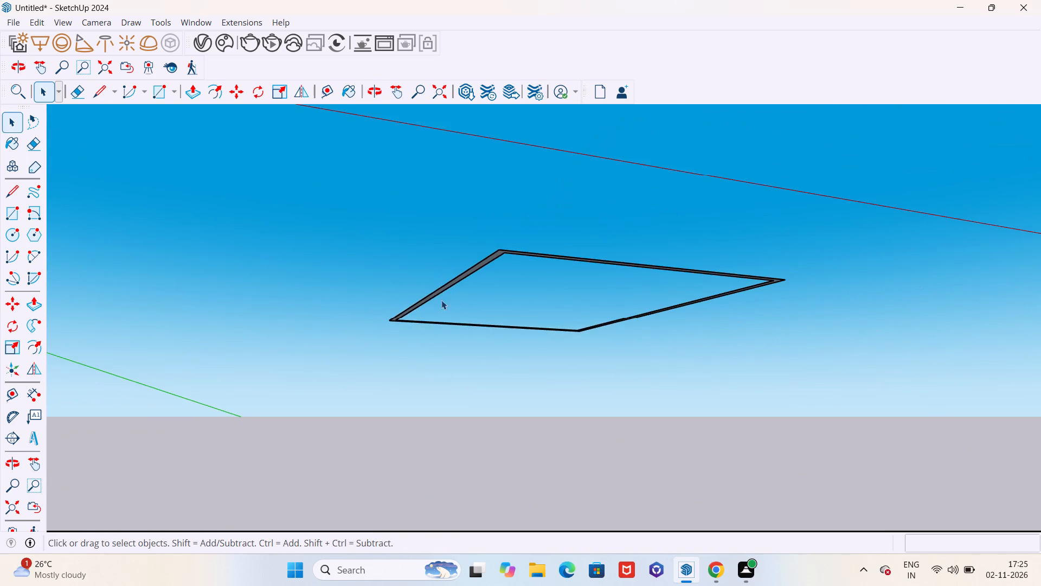
scroll(385, 343, "up", 5)
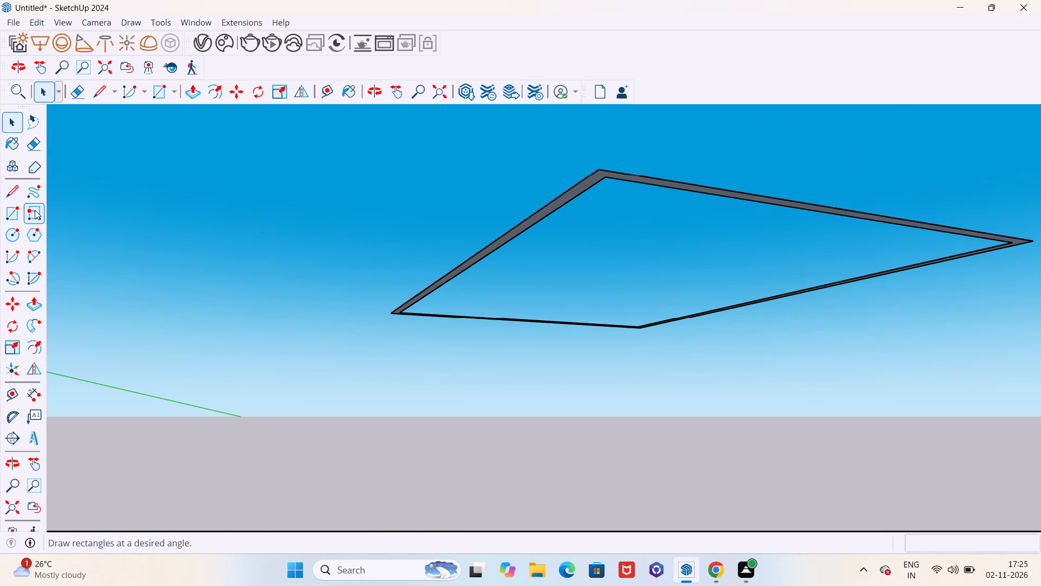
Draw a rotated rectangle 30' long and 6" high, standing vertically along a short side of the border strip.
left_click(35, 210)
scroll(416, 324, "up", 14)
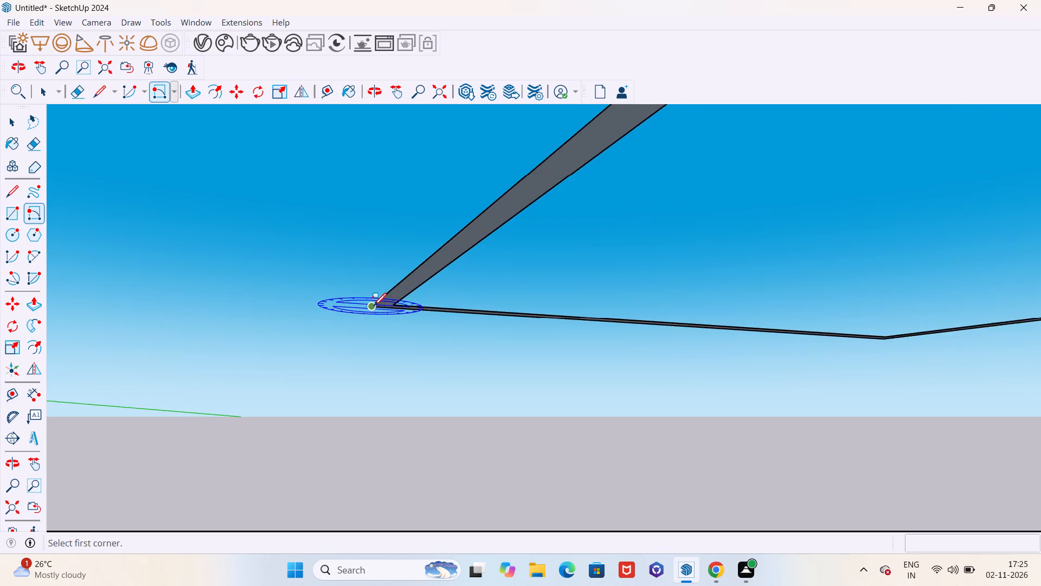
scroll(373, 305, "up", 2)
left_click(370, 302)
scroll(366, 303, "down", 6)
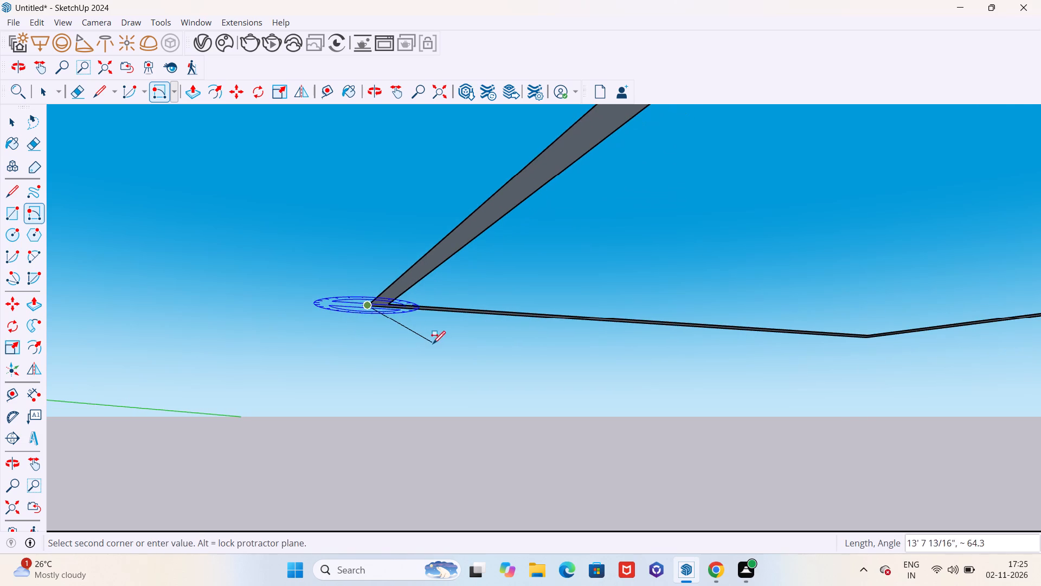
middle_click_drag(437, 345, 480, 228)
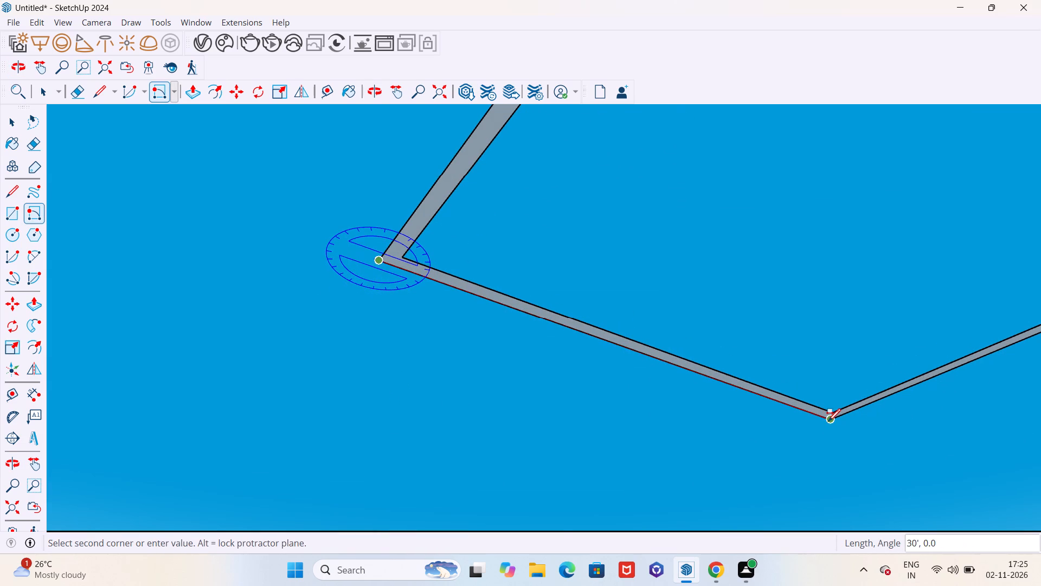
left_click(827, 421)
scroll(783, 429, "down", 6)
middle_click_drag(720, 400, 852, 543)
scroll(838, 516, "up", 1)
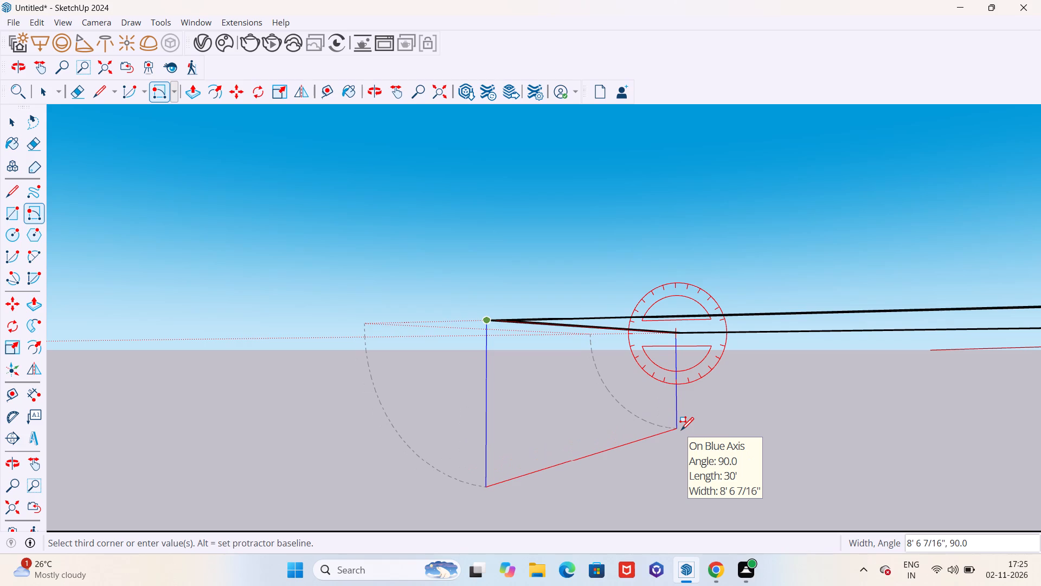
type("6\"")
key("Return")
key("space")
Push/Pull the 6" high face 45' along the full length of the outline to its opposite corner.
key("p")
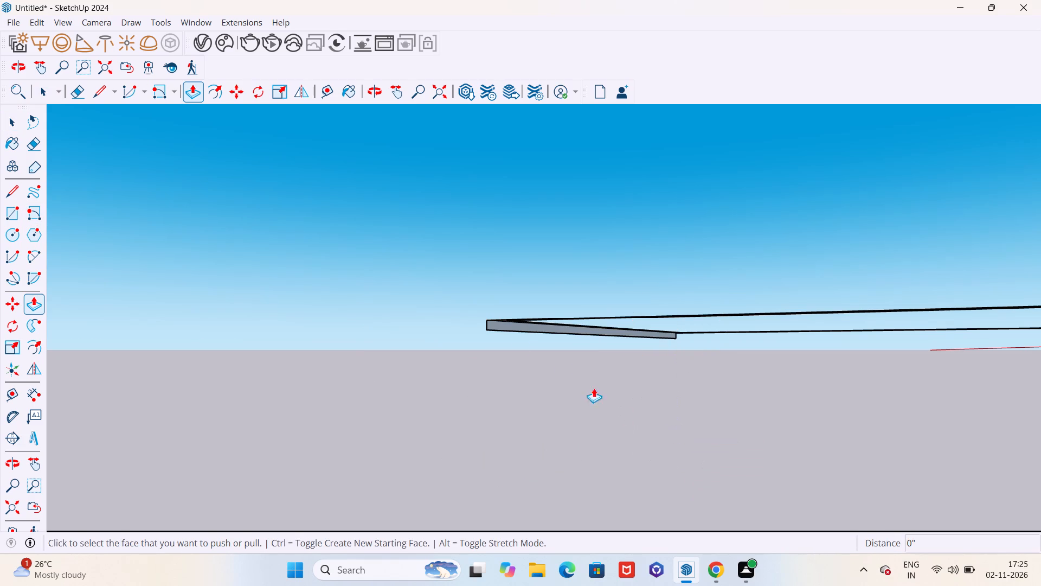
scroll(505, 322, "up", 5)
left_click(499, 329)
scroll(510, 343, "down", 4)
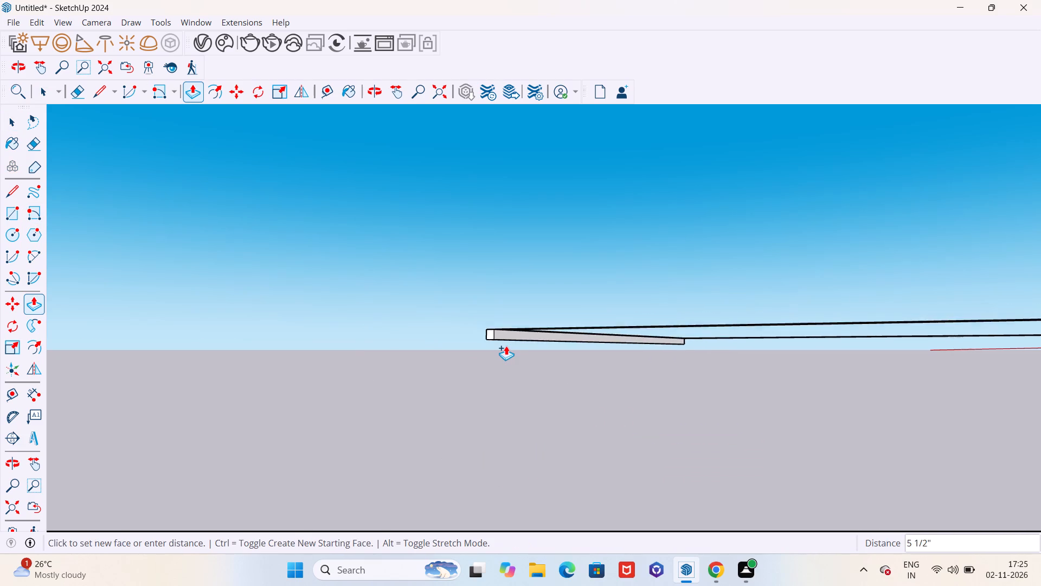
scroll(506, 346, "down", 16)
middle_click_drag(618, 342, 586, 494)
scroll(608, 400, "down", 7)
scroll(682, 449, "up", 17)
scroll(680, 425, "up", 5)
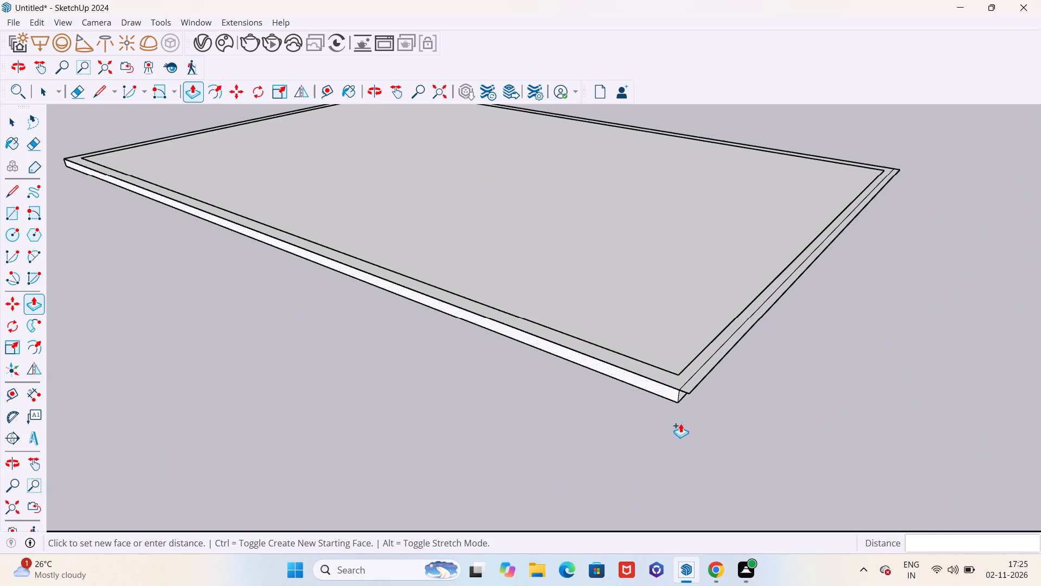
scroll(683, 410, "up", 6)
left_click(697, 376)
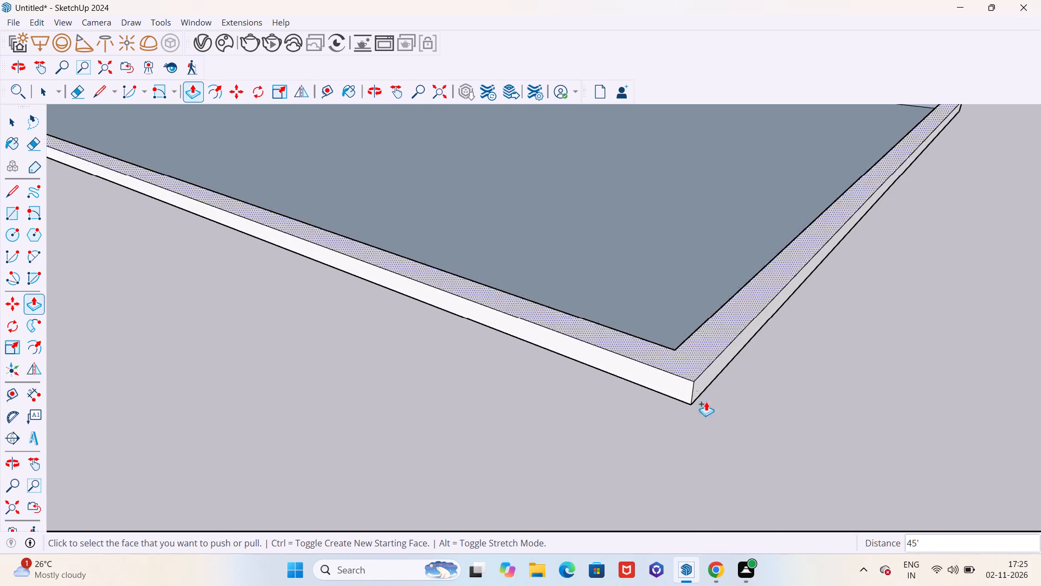
Examine the extruded border and floor from above and from a low side angle.
scroll(810, 463, "down", 11)
middle_click_drag(833, 435, 567, 464)
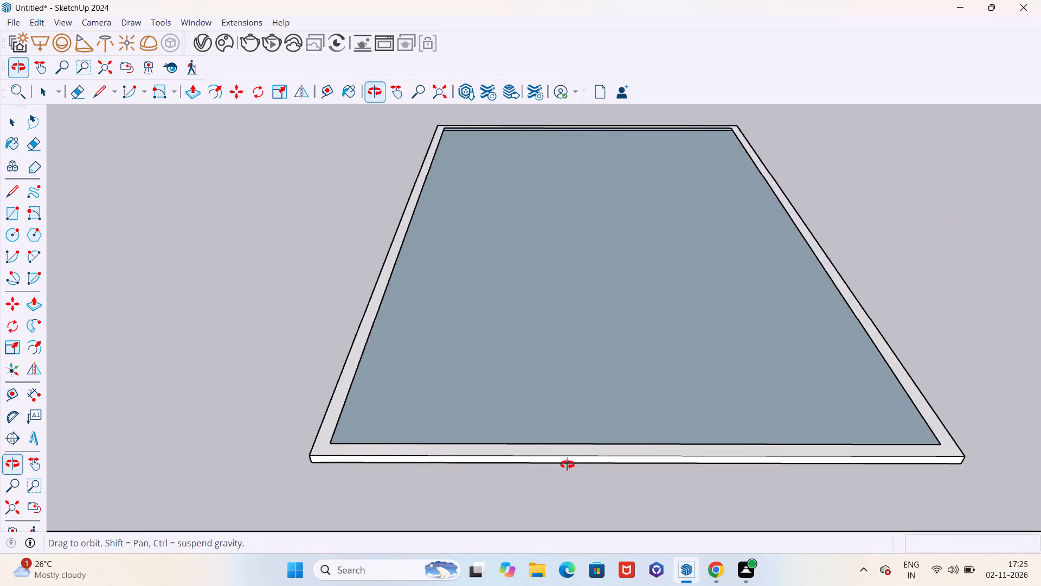
middle_click_drag(567, 464, 563, 464)
scroll(539, 444, "down", 5)
key("space")
scroll(398, 398, "up", 7)
scroll(440, 420, "down", 1)
scroll(440, 420, "up", 6)
middle_click_drag(442, 420, 441, 419)
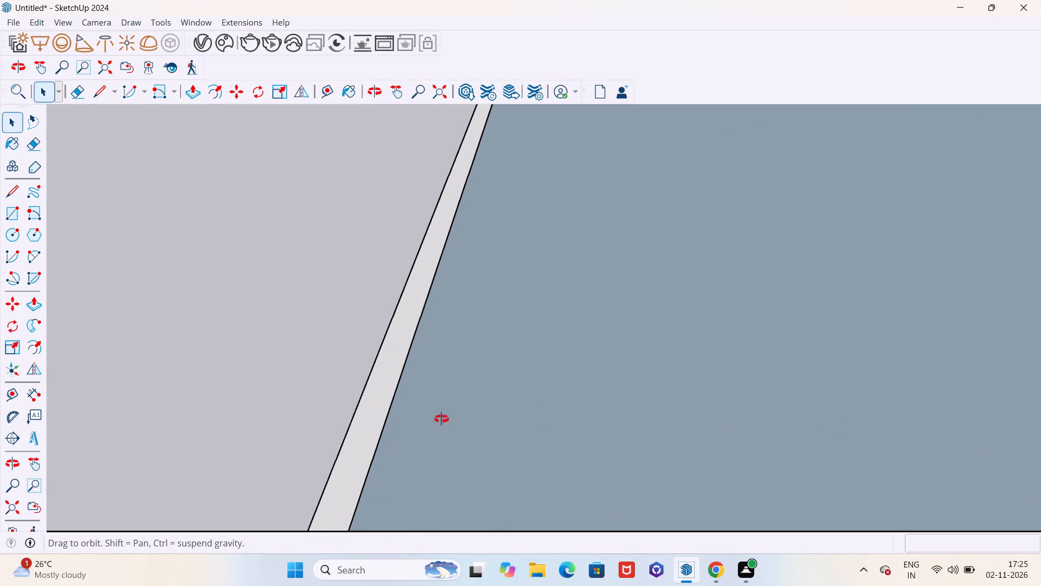
middle_click_drag(441, 419, 414, 231)
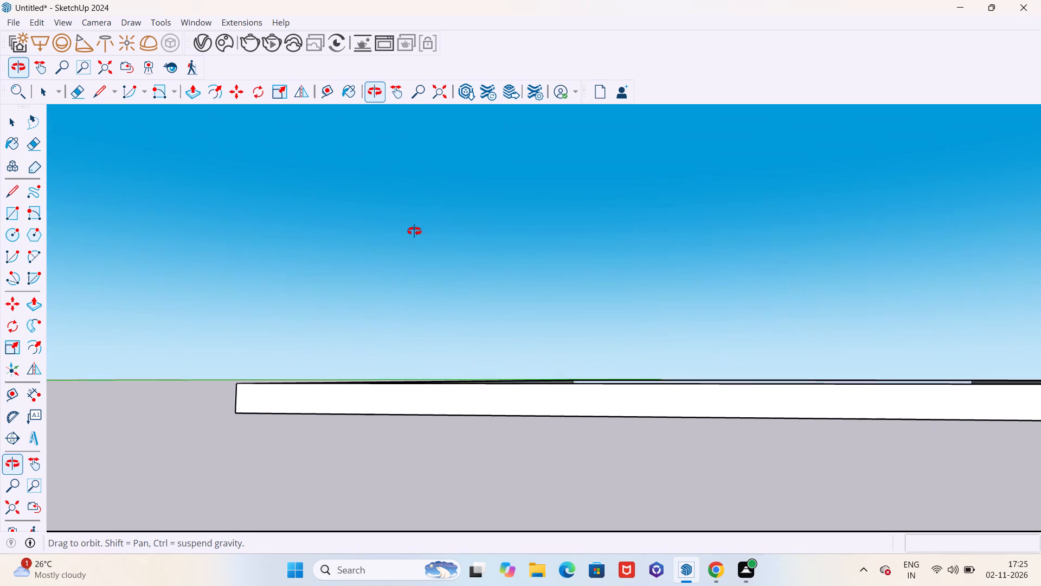
middle_click_drag(414, 231, 425, 264)
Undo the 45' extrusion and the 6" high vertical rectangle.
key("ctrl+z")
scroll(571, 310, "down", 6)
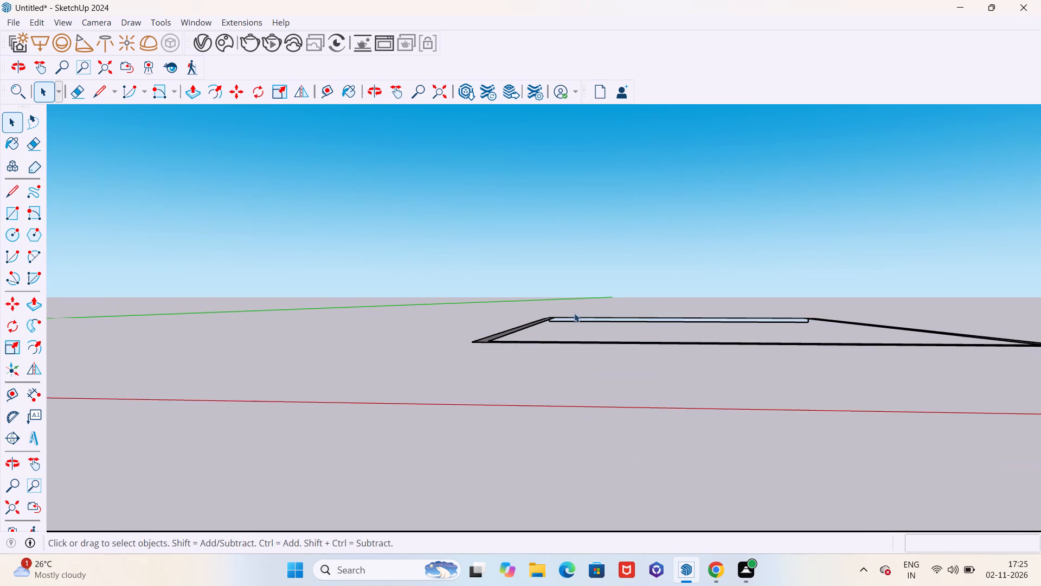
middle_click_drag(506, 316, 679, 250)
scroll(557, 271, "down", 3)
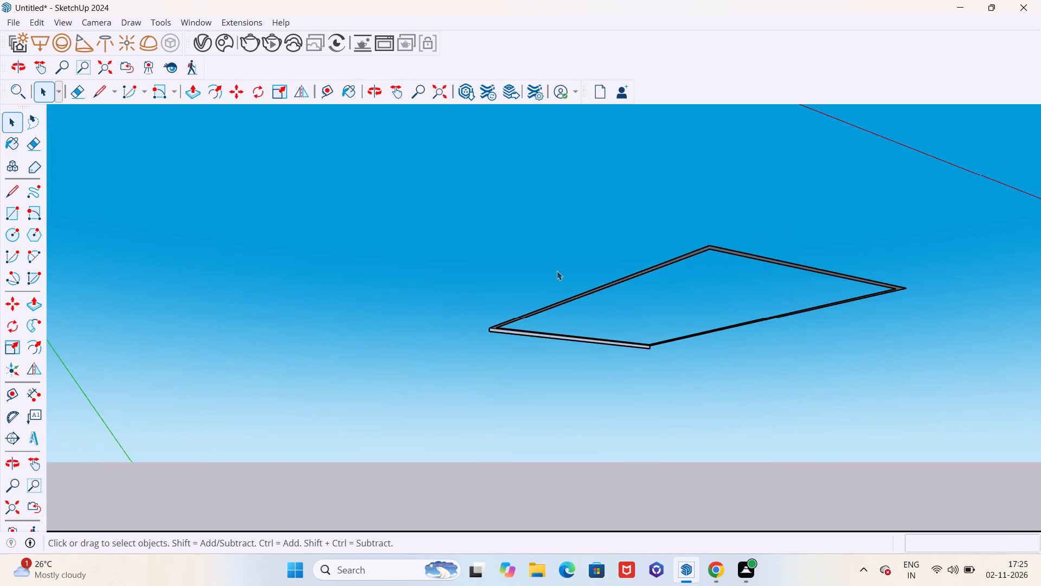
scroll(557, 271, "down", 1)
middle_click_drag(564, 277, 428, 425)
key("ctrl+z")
Undo the deletion of the inner floor face inside the 9" border.
scroll(458, 400, "down", 1)
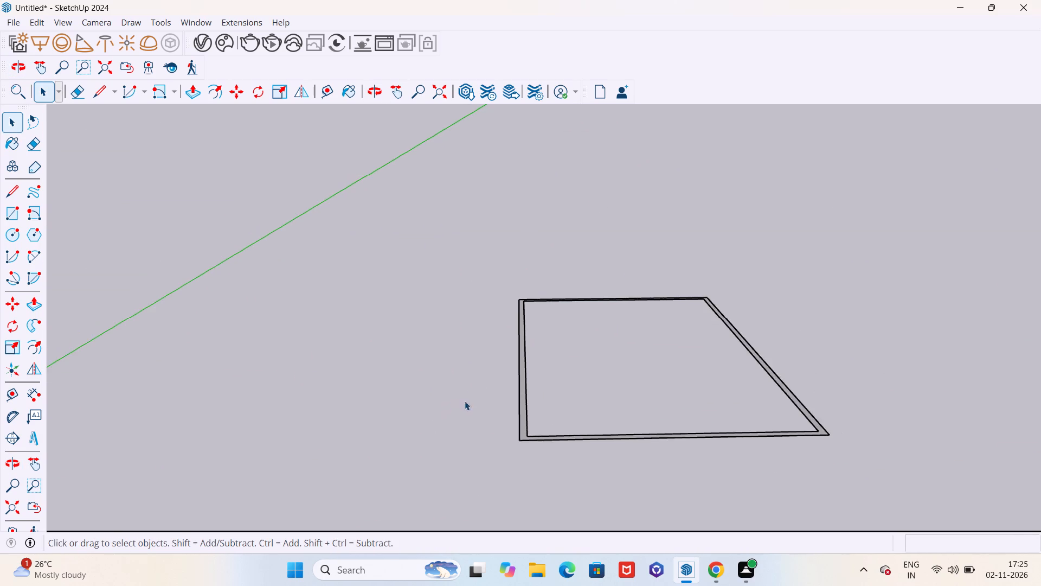
middle_click_drag(471, 397, 434, 448)
key("ctrl+z")
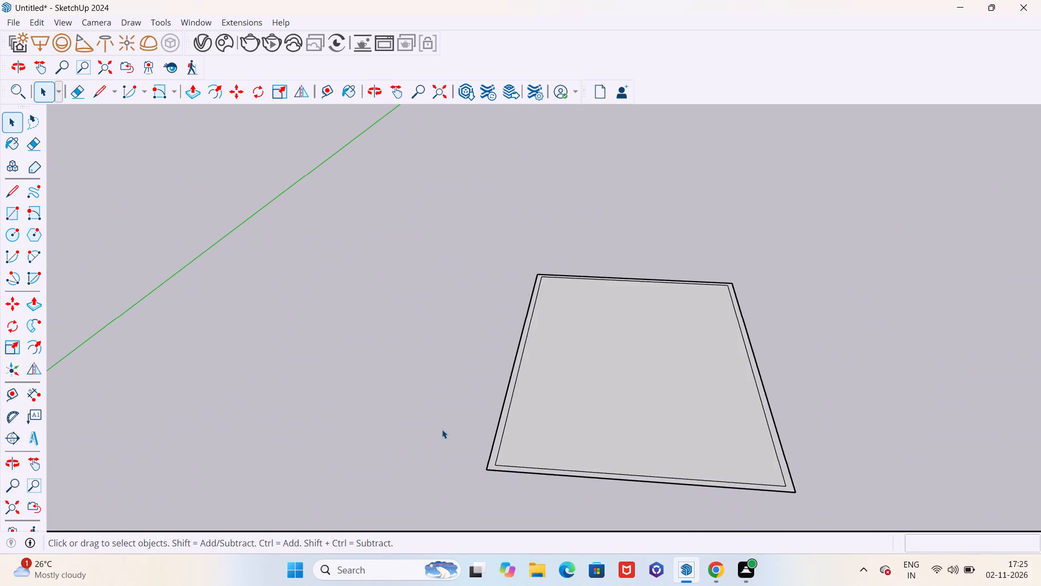
Examine the full floor face and its border outline from above.
scroll(445, 427, "down", 14)
middle_click_drag(451, 351, 458, 521)
scroll(514, 418, "up", 6)
scroll(514, 406, "down", 2)
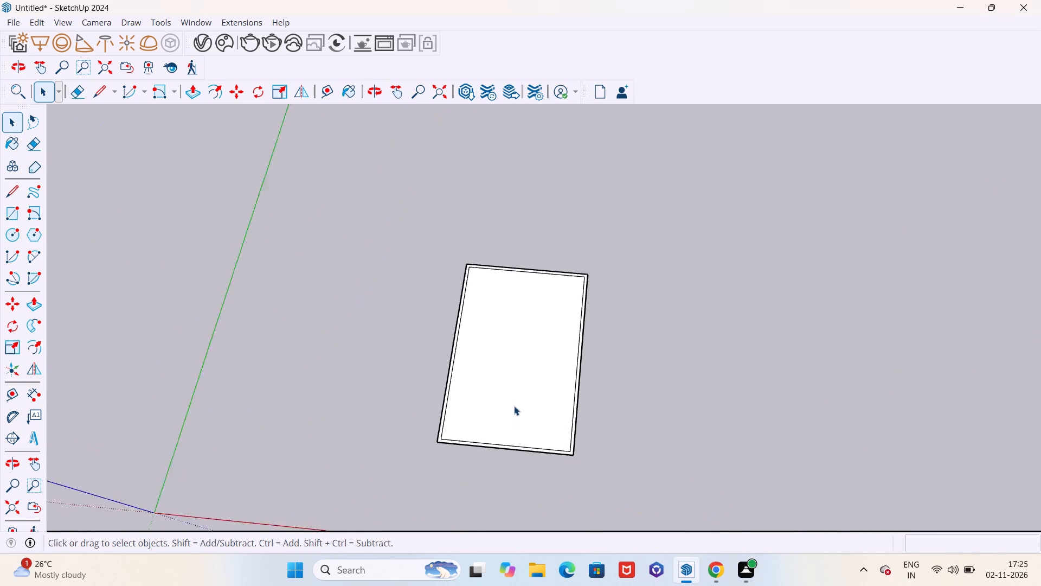
scroll(514, 406, "down", 4)
middle_click_drag(376, 404, 430, 405)
scroll(511, 402, "up", 13)
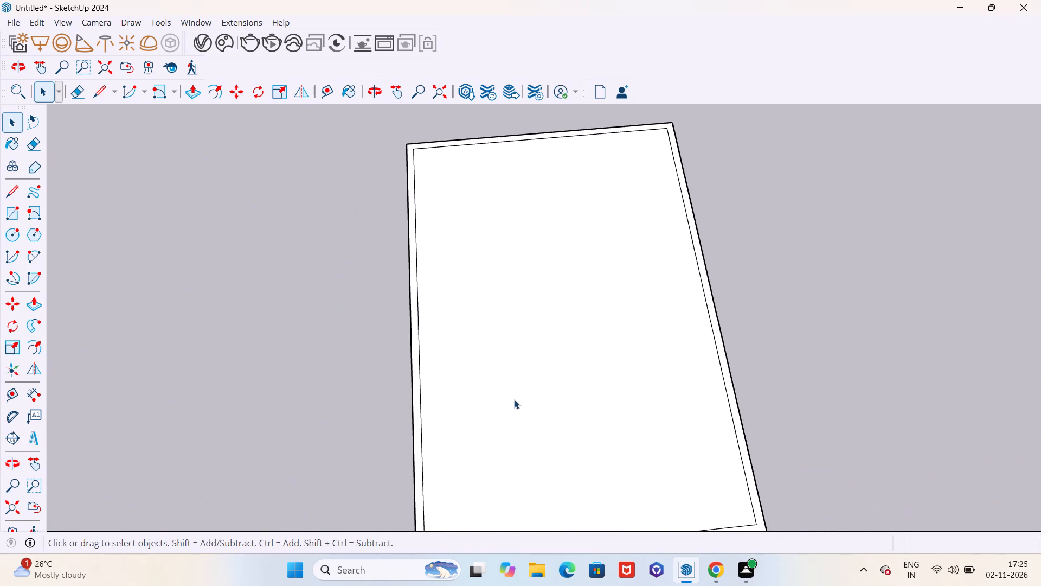
scroll(417, 380, "down", 4)
middle_click_drag(420, 378, 410, 400)
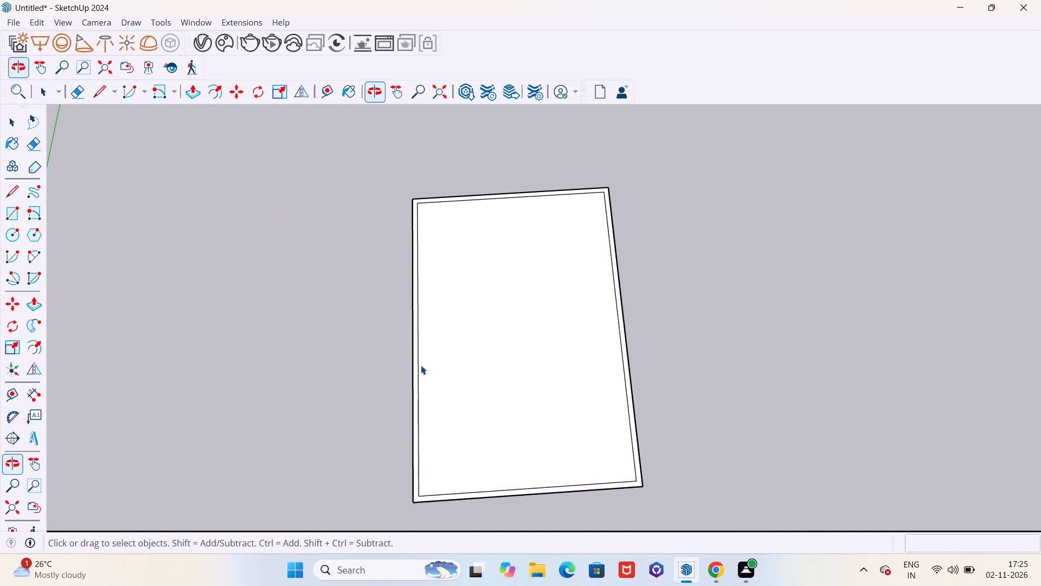
scroll(468, 381, "down", 4)
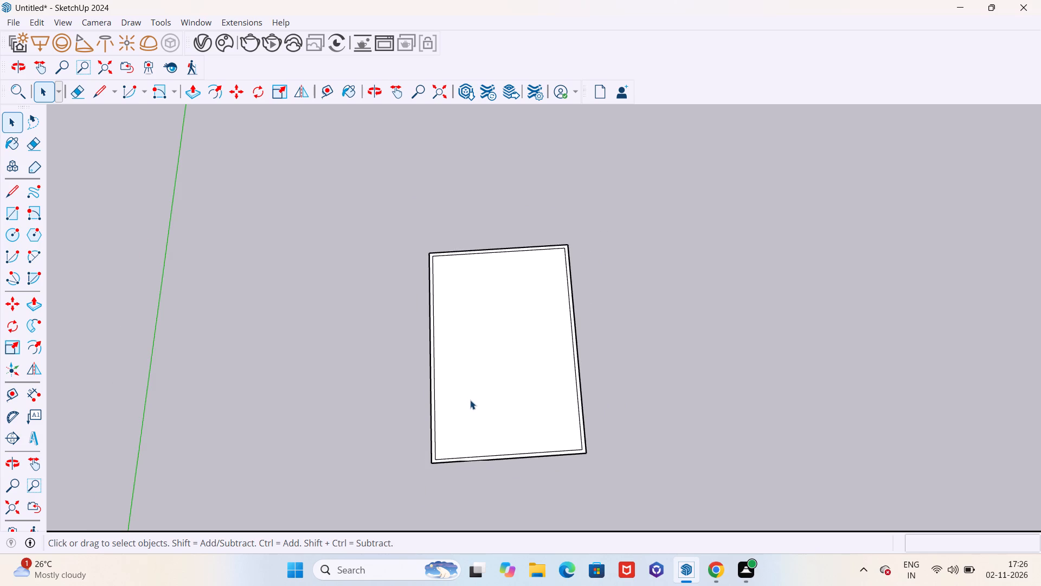
scroll(453, 264, "up", 4)
scroll(453, 268, "down", 1)
scroll(453, 268, "up", 2)
scroll(453, 268, "down", 2)
scroll(453, 268, "up", 1)
Place a guide line 13' inward from the inner edge of the far short wall.
key("t")
scroll(458, 263, "up", 5)
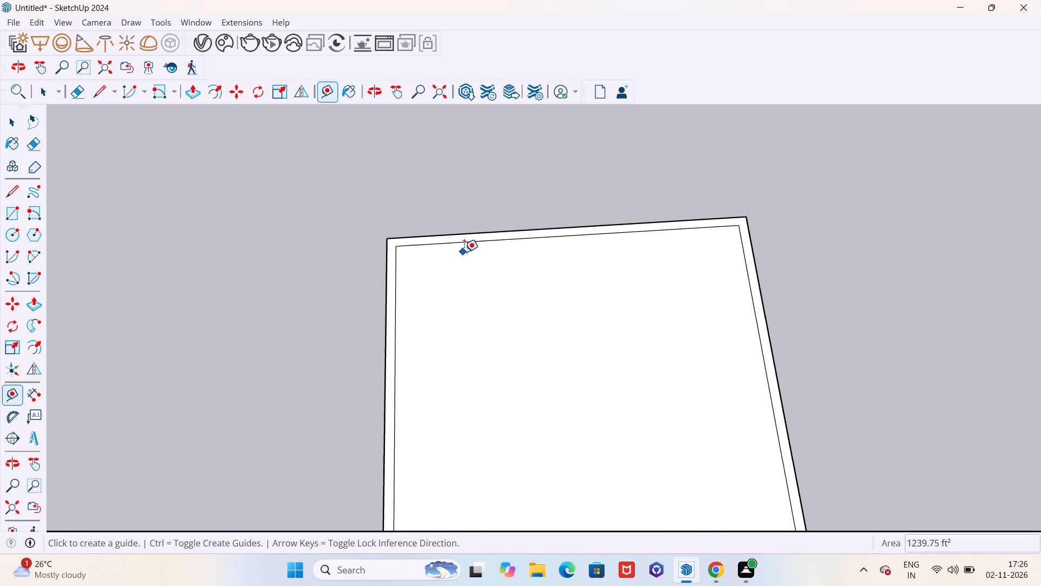
left_click(470, 246)
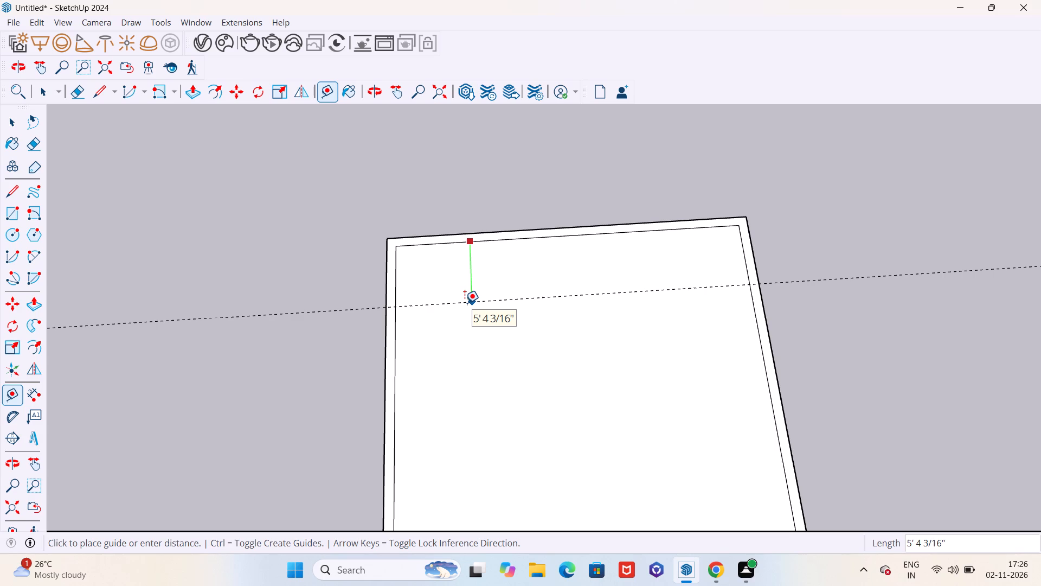
type("13")
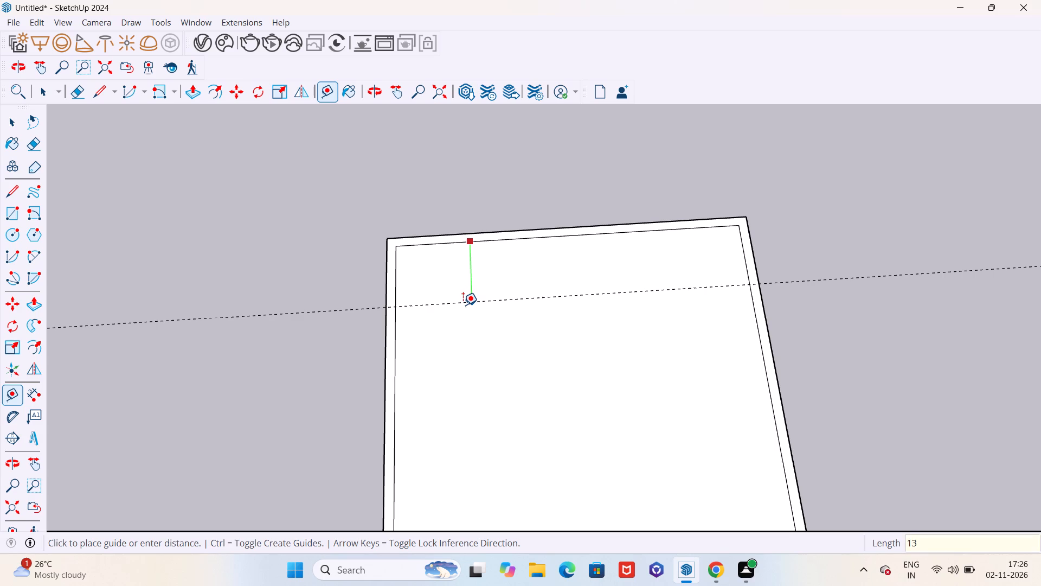
key("apostrophe")
key("Return")
scroll(626, 315, "down", 13)
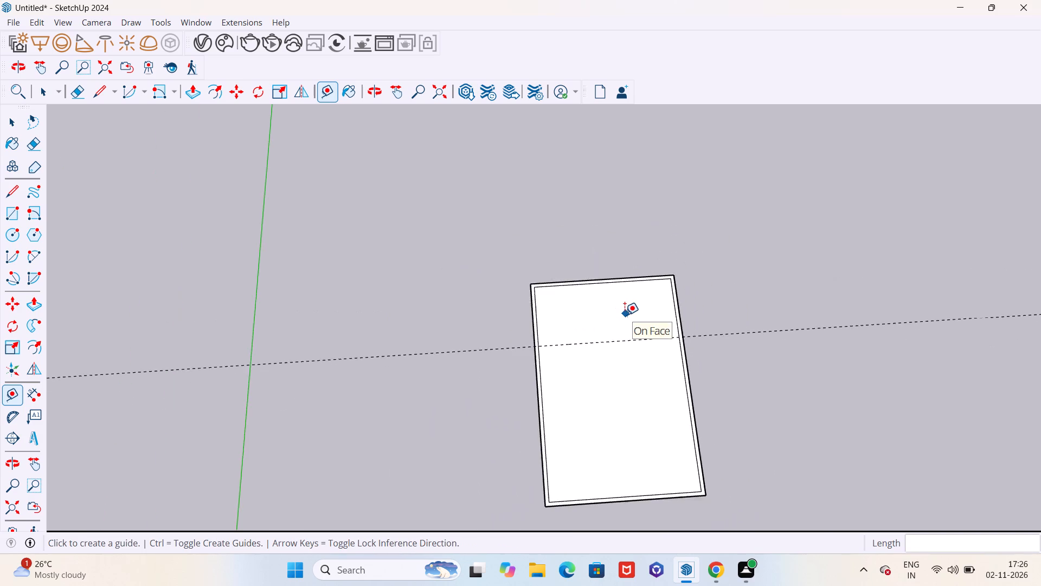
Place a parallel guide line 6" beyond the 13' guide, away from the far short wall.
scroll(625, 314, "up", 1)
scroll(625, 314, "down", 3)
middle_click_drag(633, 387, 614, 439)
scroll(635, 358, "up", 11)
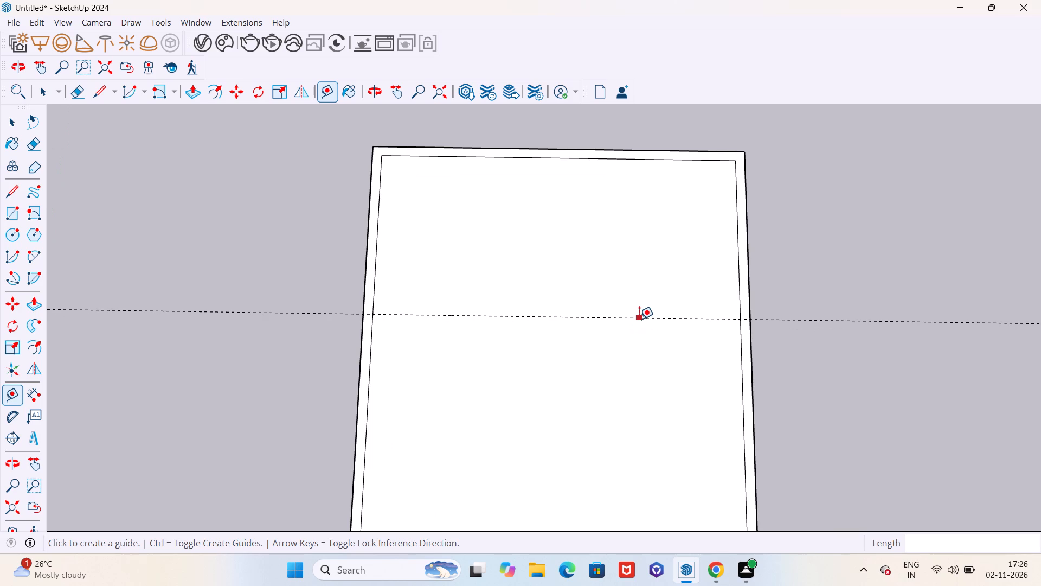
left_click(639, 319)
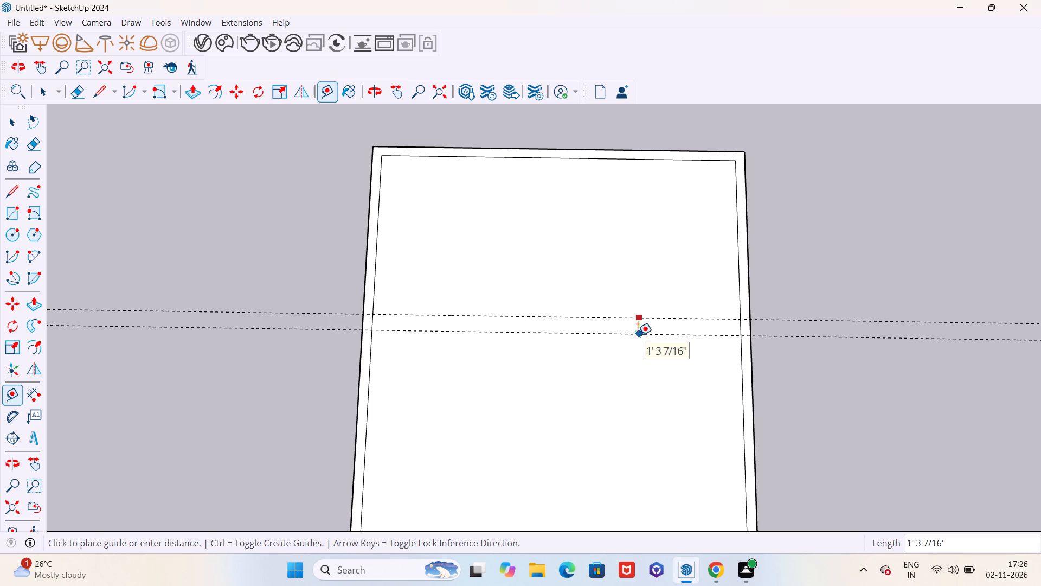
type("6\"")
key("Return")
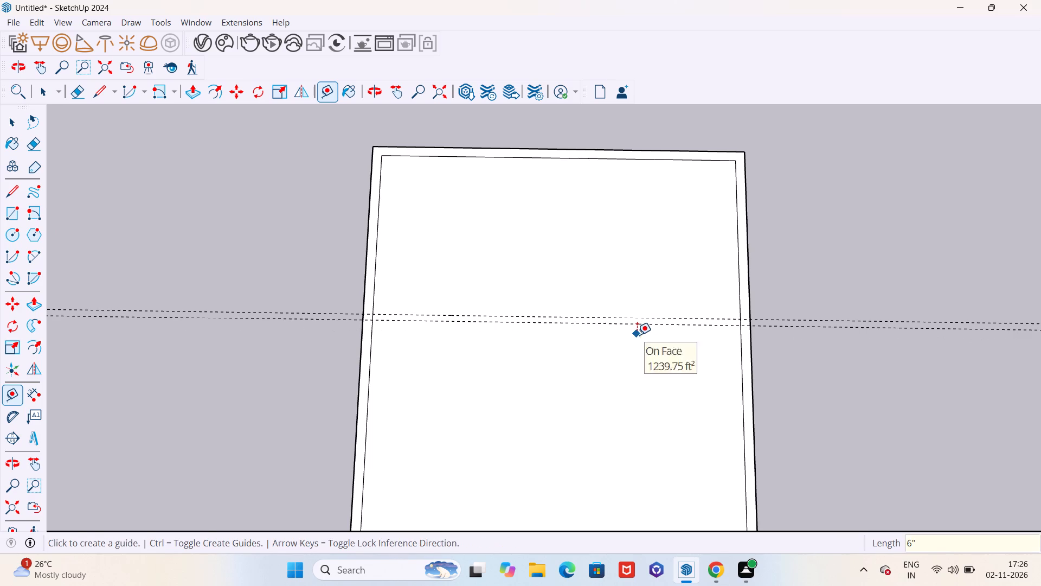
Place a lengthwise guide 14' 3" from the long wall's inner edge nearest the green axis, through the far short wall's midpoint.
scroll(502, 270, "down", 5)
middle_click_drag(502, 273, 528, 279)
scroll(438, 290, "up", 4)
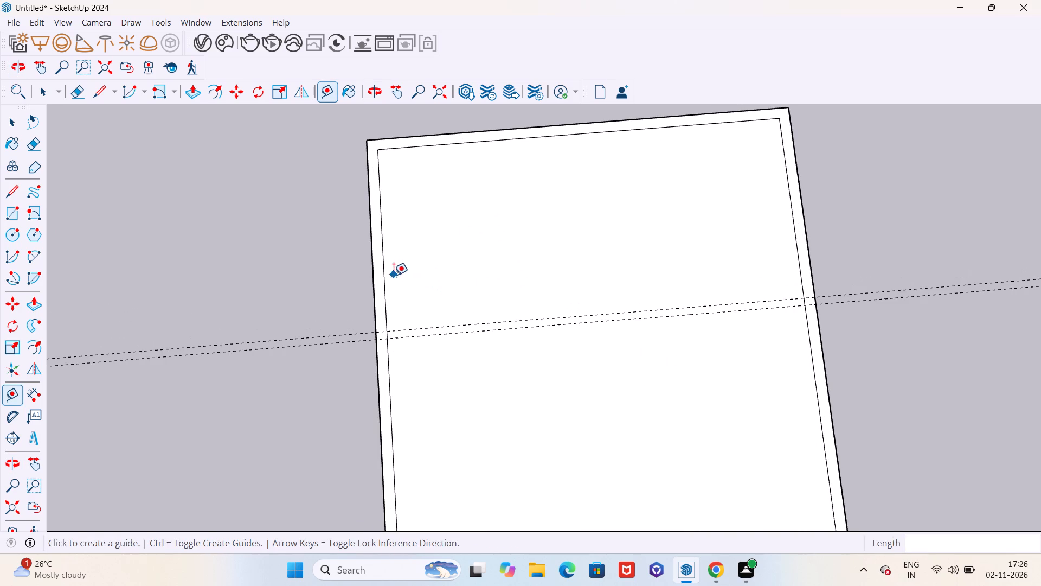
left_click(384, 281)
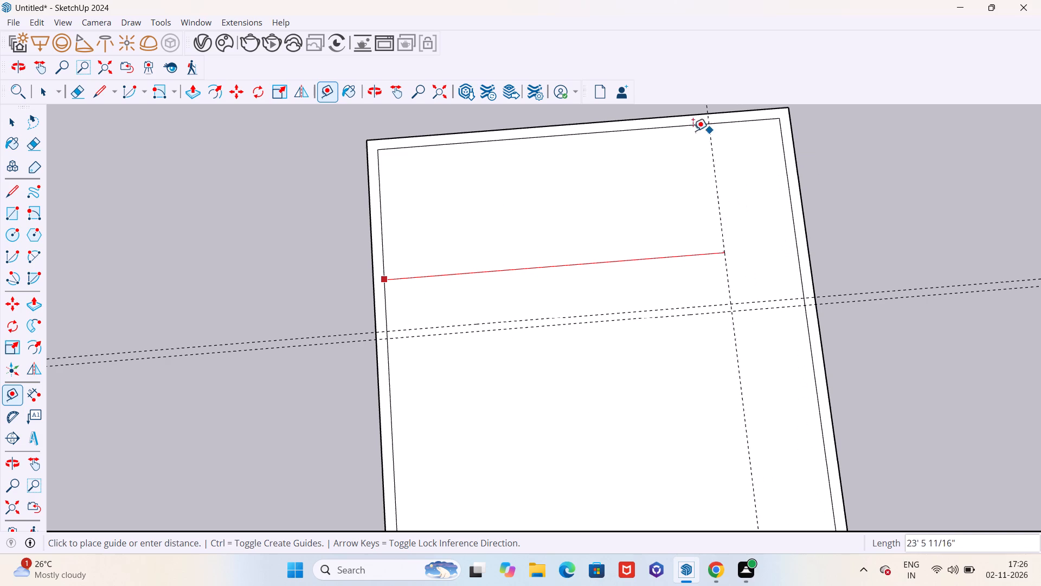
left_click(576, 131)
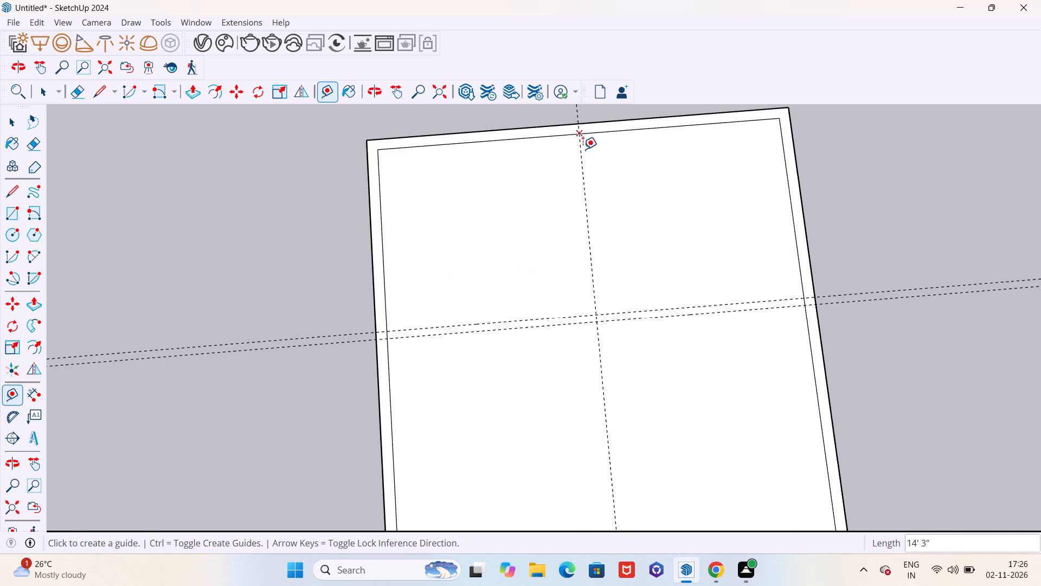
Place a parallel guide 6" from the lengthwise centre guide, towards the long wall nearest the green axis.
left_click(585, 165)
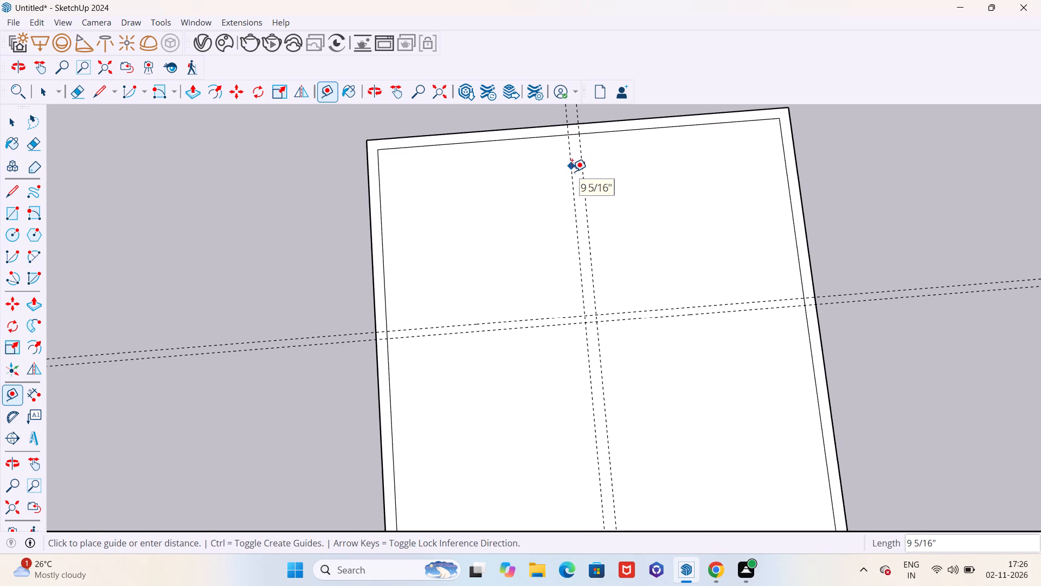
type("6\"")
key("Return")
key("space")
Draw a 13' 9" by 13' room rectangle from the far inner wall corner nearest the green axis to the nearest guide intersection.
scroll(520, 206, "down", 6)
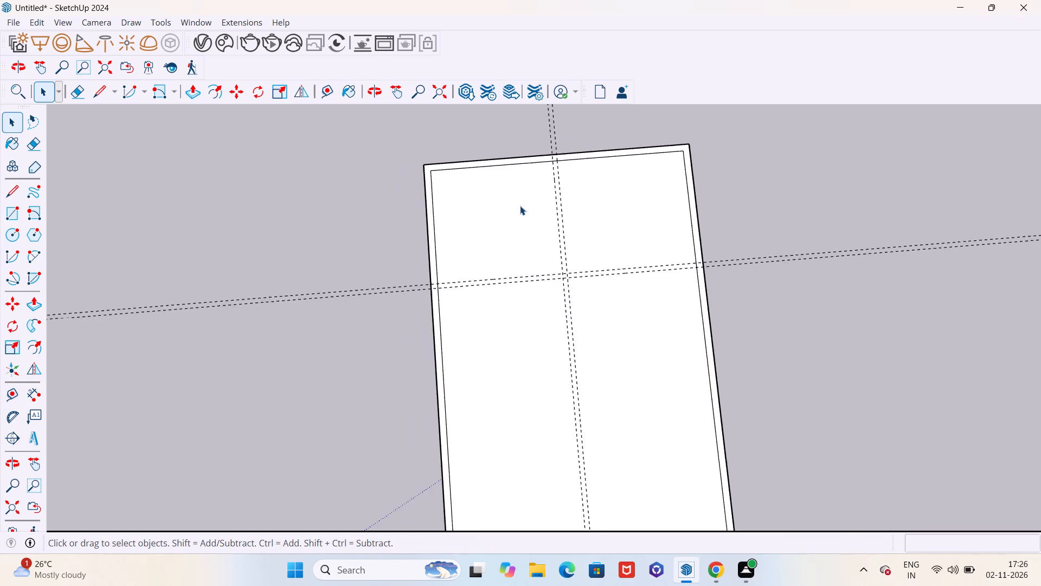
scroll(520, 206, "down", 3)
middle_click_drag(524, 258, 510, 277)
key("r")
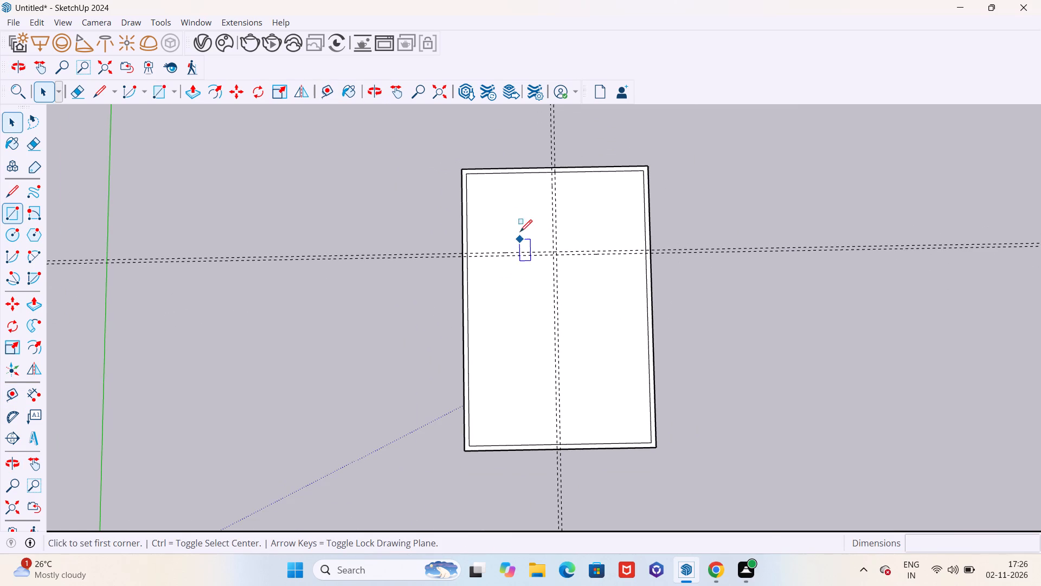
scroll(521, 216, "up", 6)
left_click(424, 140)
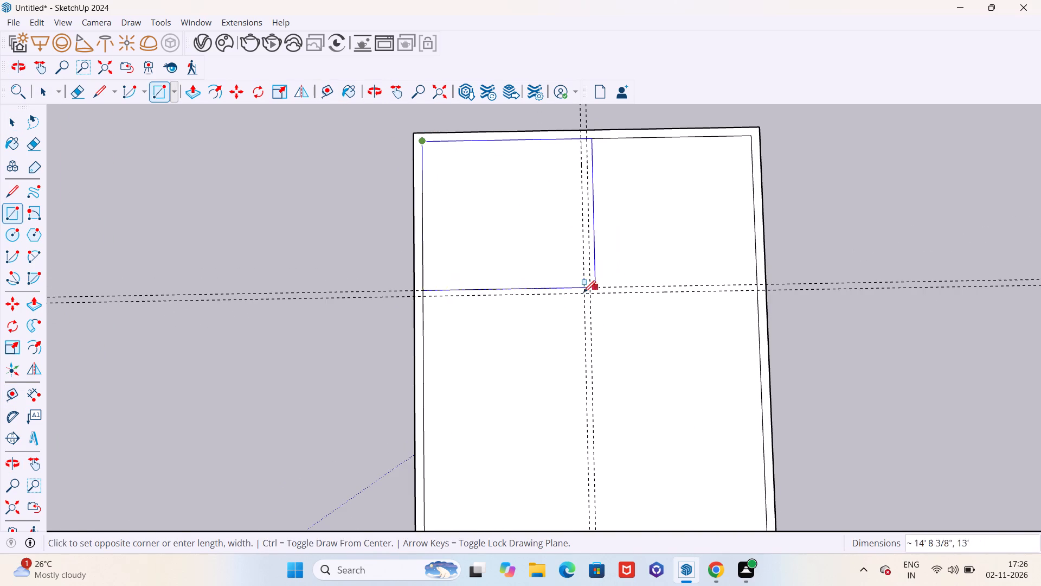
left_click(586, 286)
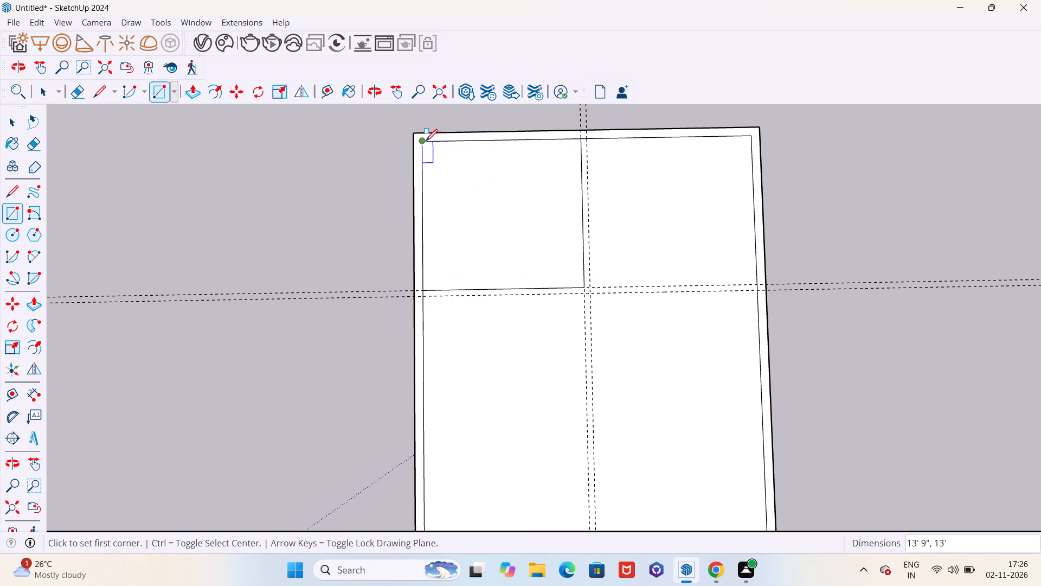
Draw a 14' 3" by 13' 6" rectangle from the far inner wall corner nearest the green axis to the outer guide intersection.
left_click(423, 140)
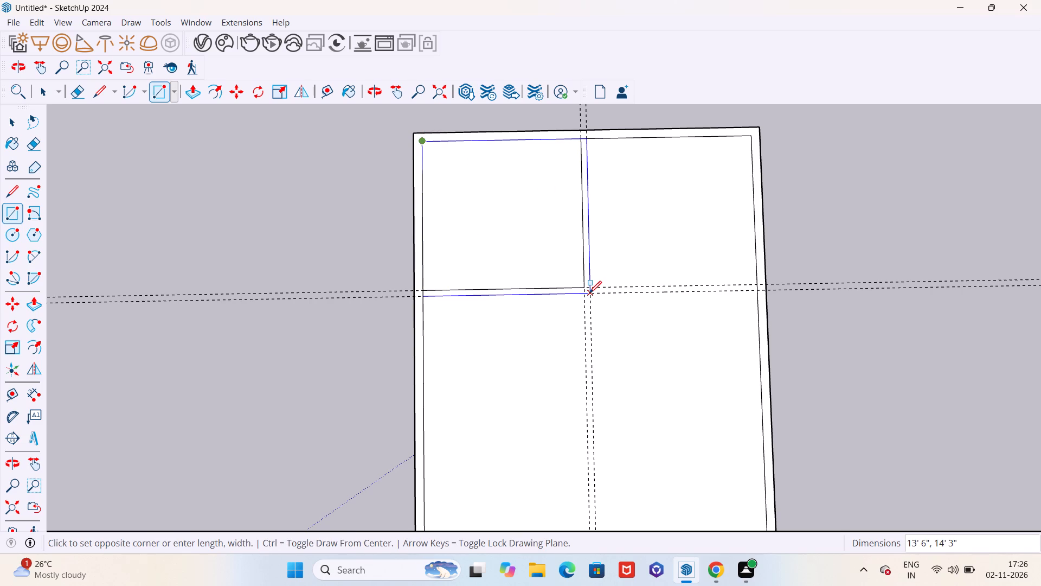
left_click(589, 293)
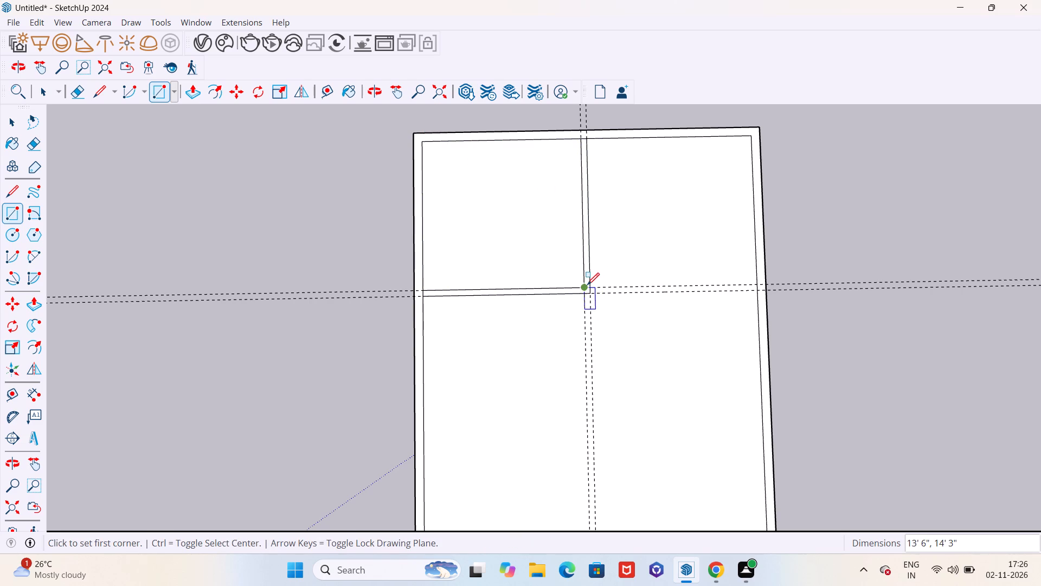
Draw a 6" by 14' 3" partition rectangle between the cross guides, from the lengthwise guide to the opposite long wall's inner edge.
scroll(588, 285, "up", 11)
left_click(592, 293)
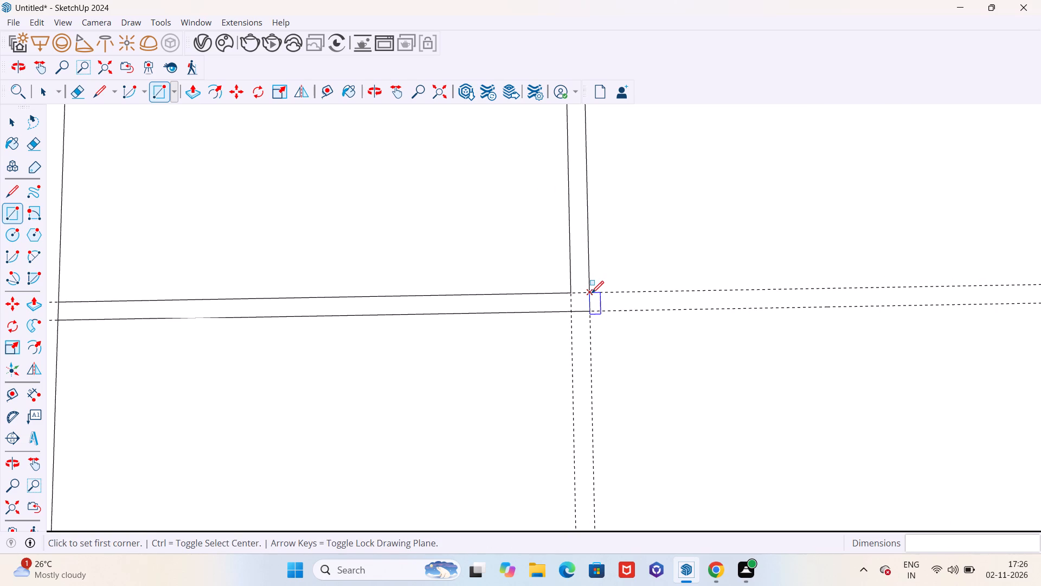
scroll(592, 293, "down", 10)
scroll(785, 301, "up", 10)
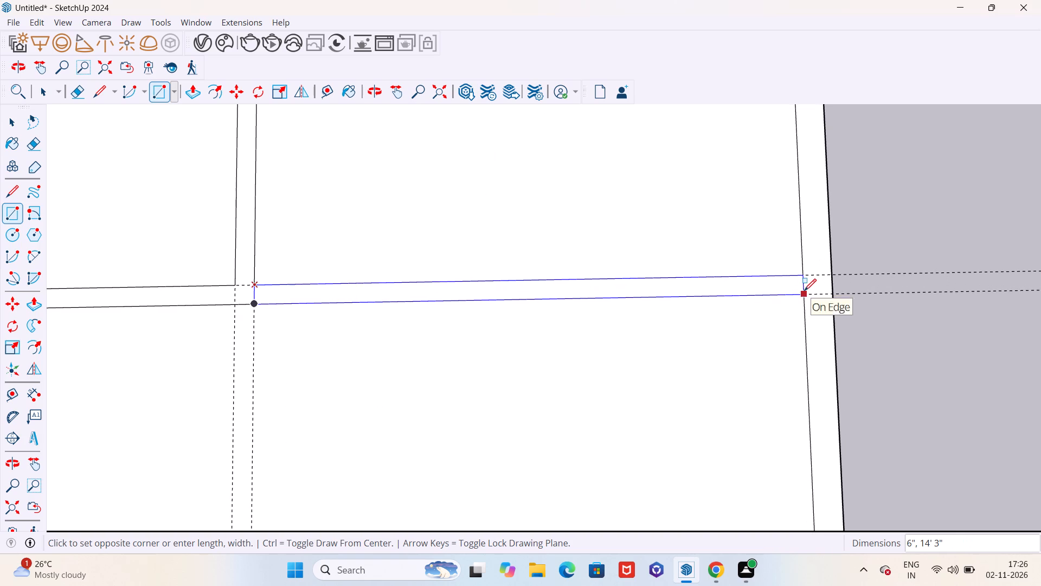
left_click(805, 294)
Erase the two cross guides and the two lengthwise guides around the floor plan.
scroll(804, 296, "down", 6)
scroll(759, 303, "down", 5)
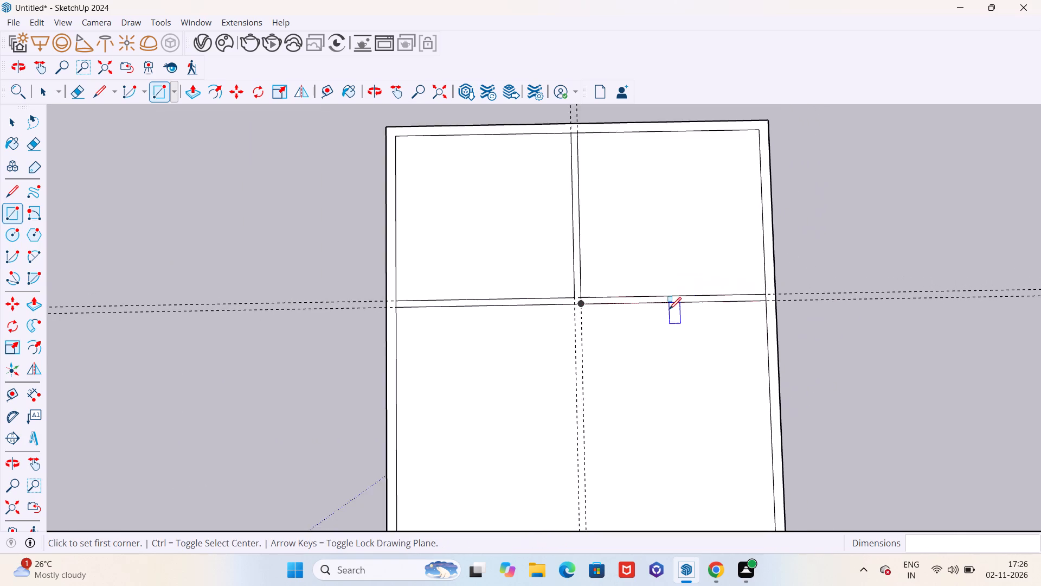
scroll(669, 309, "down", 7)
middle_click_drag(662, 342, 660, 289)
scroll(586, 254, "down", 6)
scroll(616, 322, "up", 2)
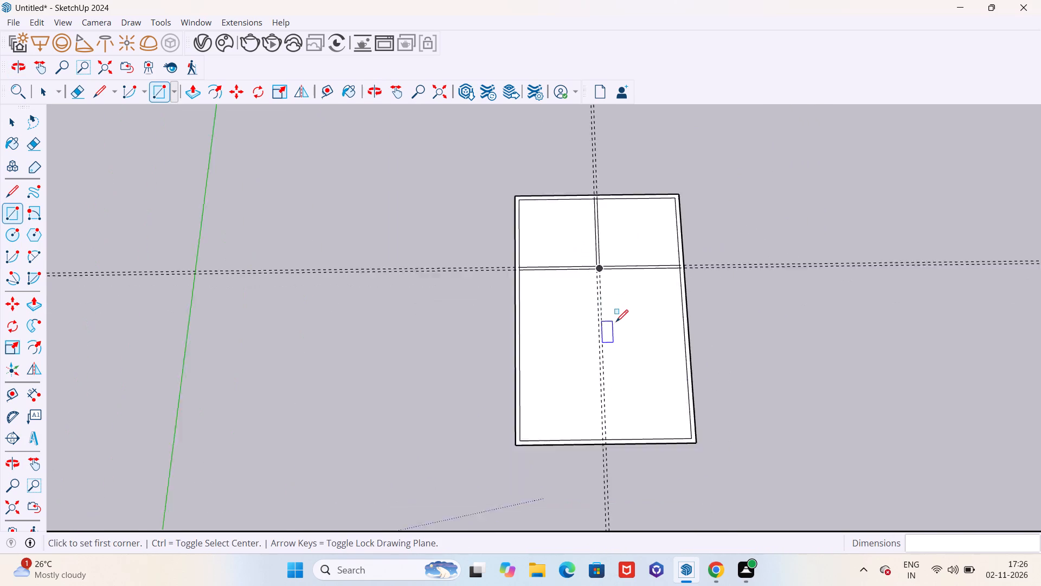
scroll(616, 322, "up", 7)
key("space")
scroll(608, 296, "down", 4)
middle_click_drag(608, 293, 623, 314)
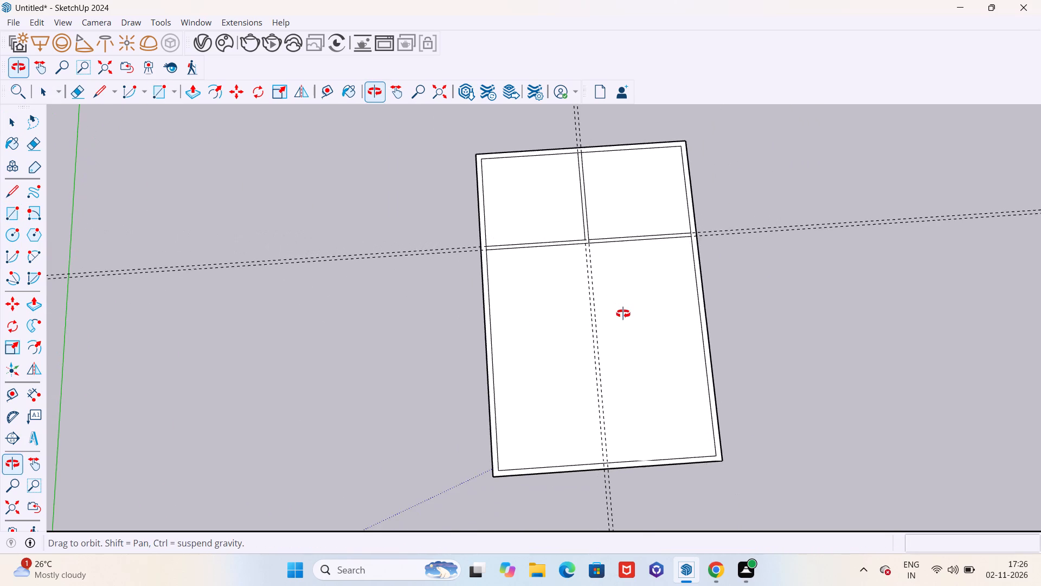
middle_click_drag(623, 314, 616, 320)
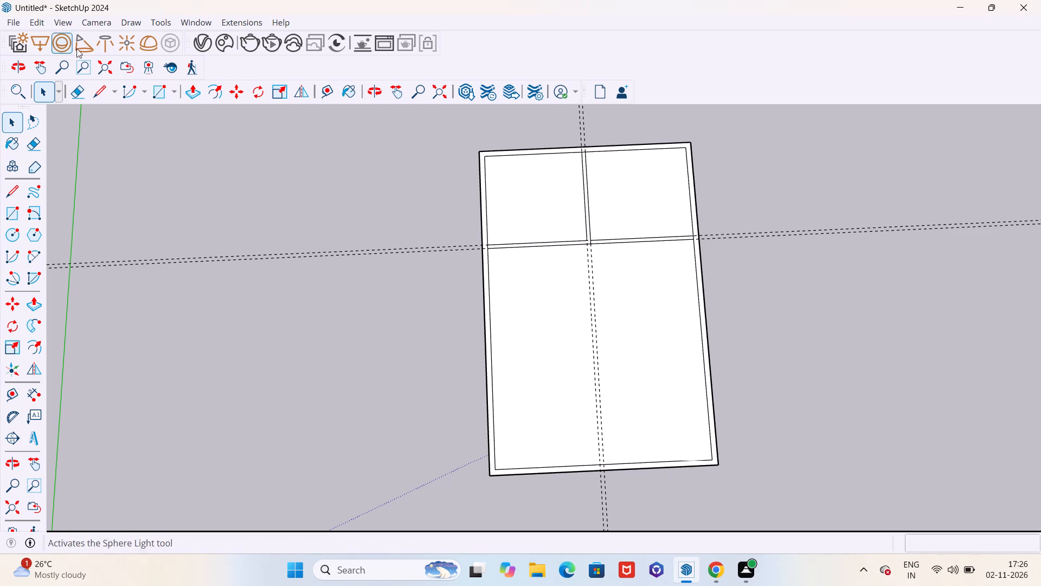
key("e")
left_click_drag(378, 232, 378, 269)
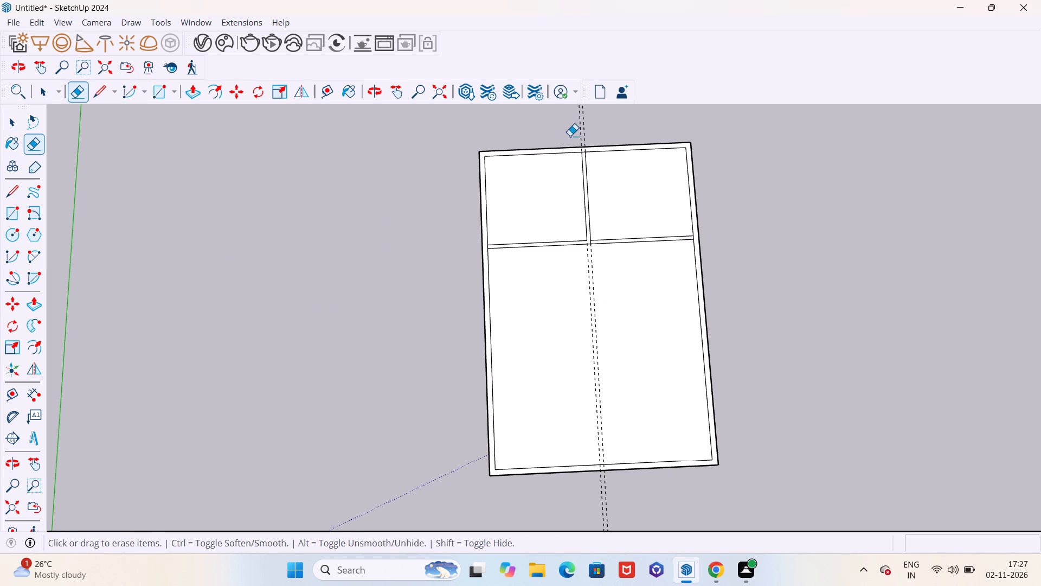
left_click_drag(594, 131, 548, 131)
Erase the short edge dividing the partition walls at their central junction.
scroll(598, 256, "up", 5)
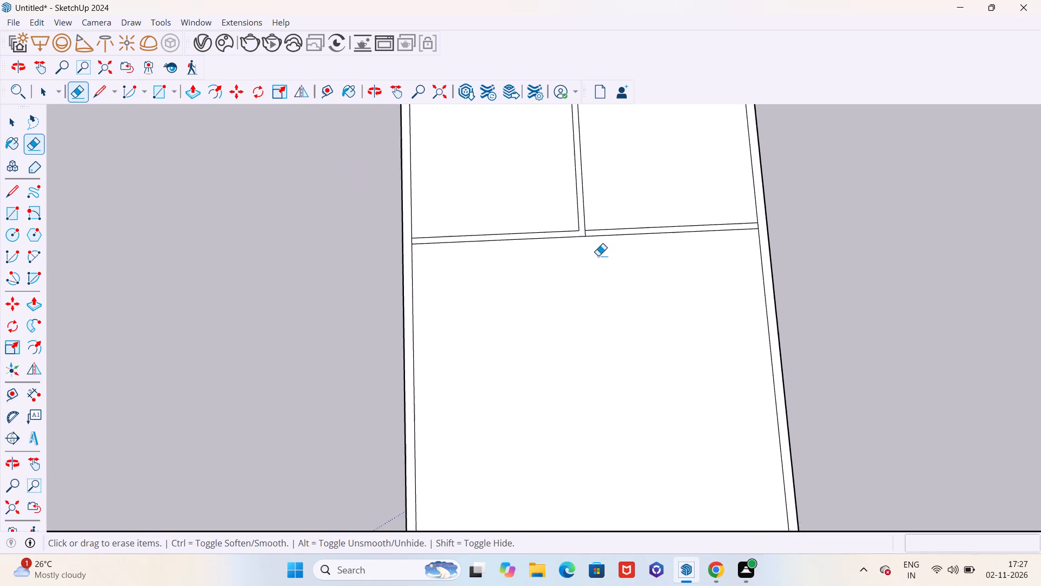
scroll(575, 225, "up", 3)
scroll(575, 225, "down", 2)
scroll(575, 225, "up", 19)
left_click_drag(578, 236, 557, 243)
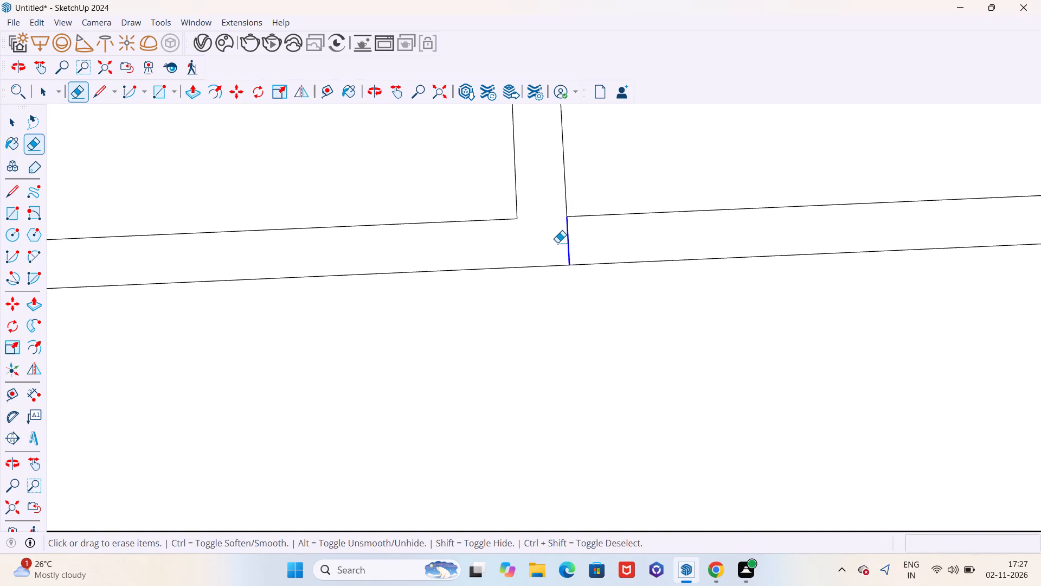
left_click_drag(557, 243, 558, 243)
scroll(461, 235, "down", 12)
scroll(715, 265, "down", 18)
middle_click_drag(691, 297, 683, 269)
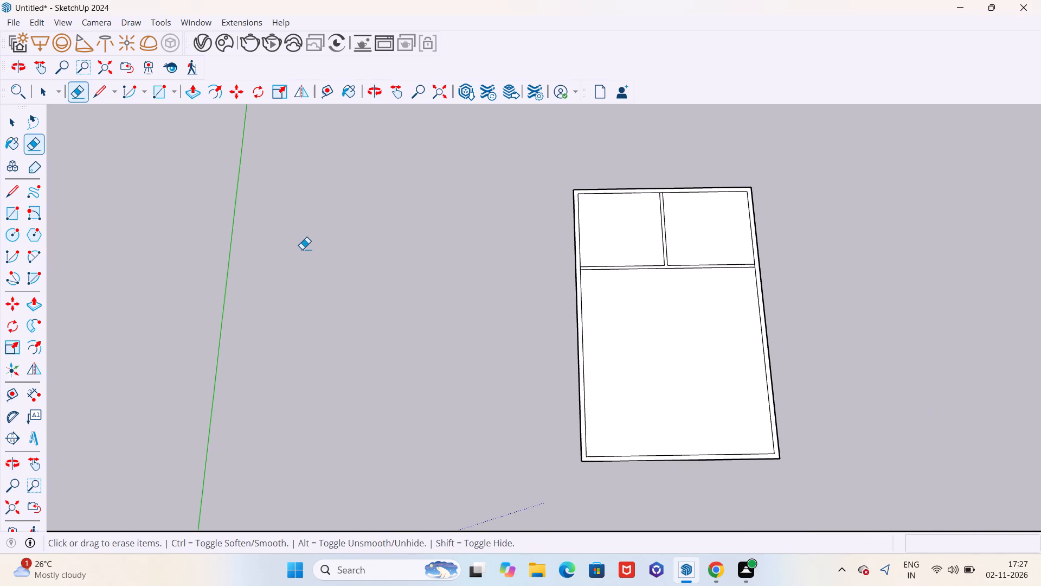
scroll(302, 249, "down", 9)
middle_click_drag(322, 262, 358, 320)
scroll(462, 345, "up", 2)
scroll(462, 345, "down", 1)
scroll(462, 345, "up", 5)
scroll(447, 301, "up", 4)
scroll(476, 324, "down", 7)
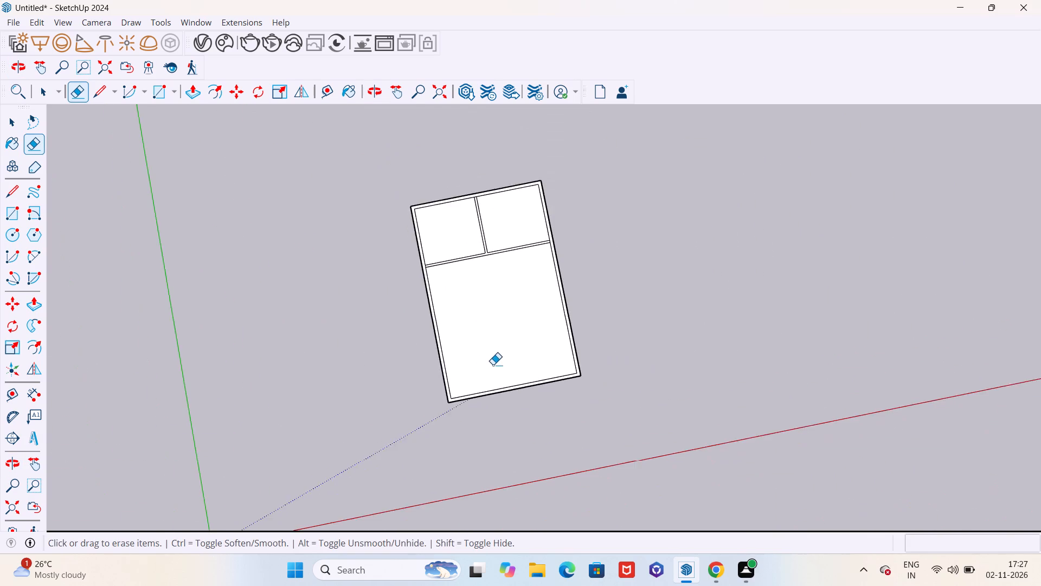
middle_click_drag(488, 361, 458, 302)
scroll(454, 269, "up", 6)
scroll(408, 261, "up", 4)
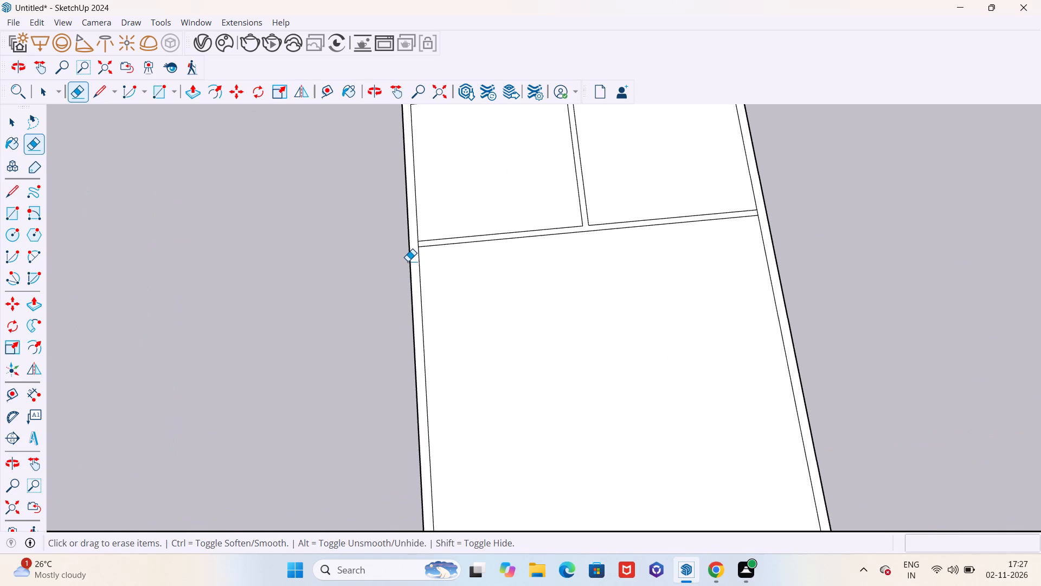
Place a guide line 7' from the cross partition's near edge, on the side of the large undivided room.
key("t")
scroll(406, 261, "down", 7)
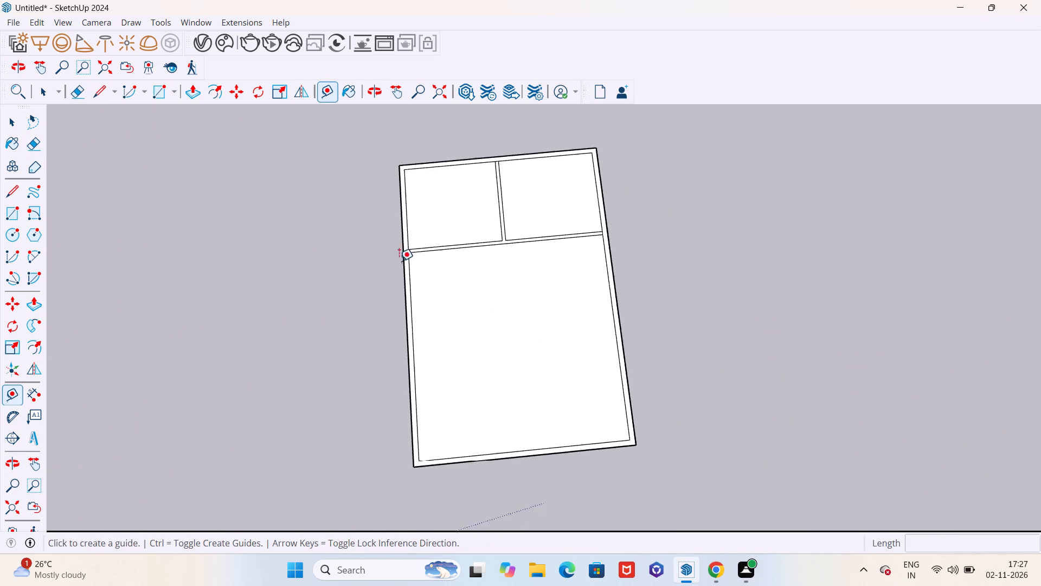
middle_click_drag(430, 261, 422, 307)
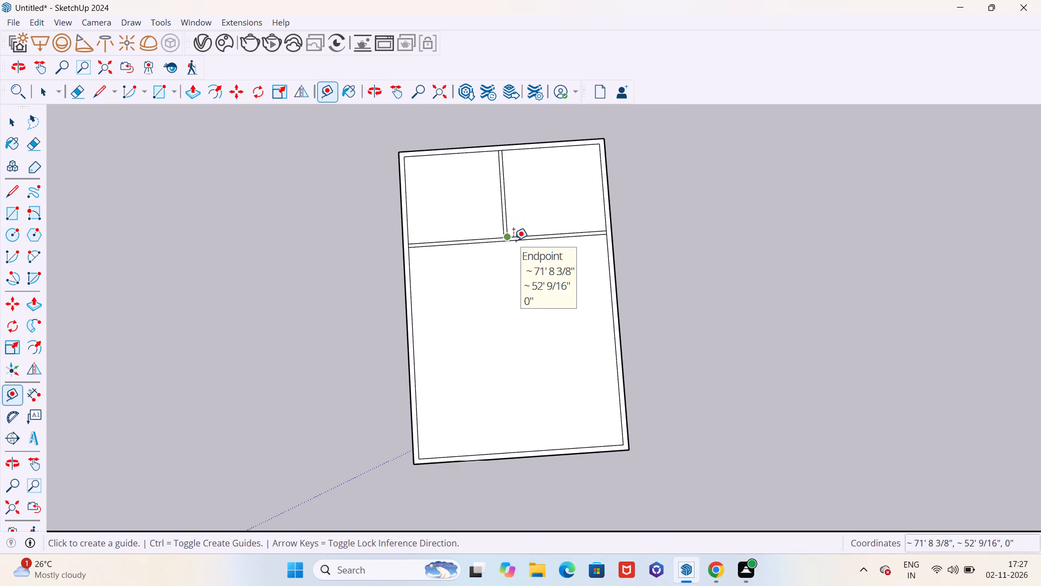
scroll(513, 240, "up", 5)
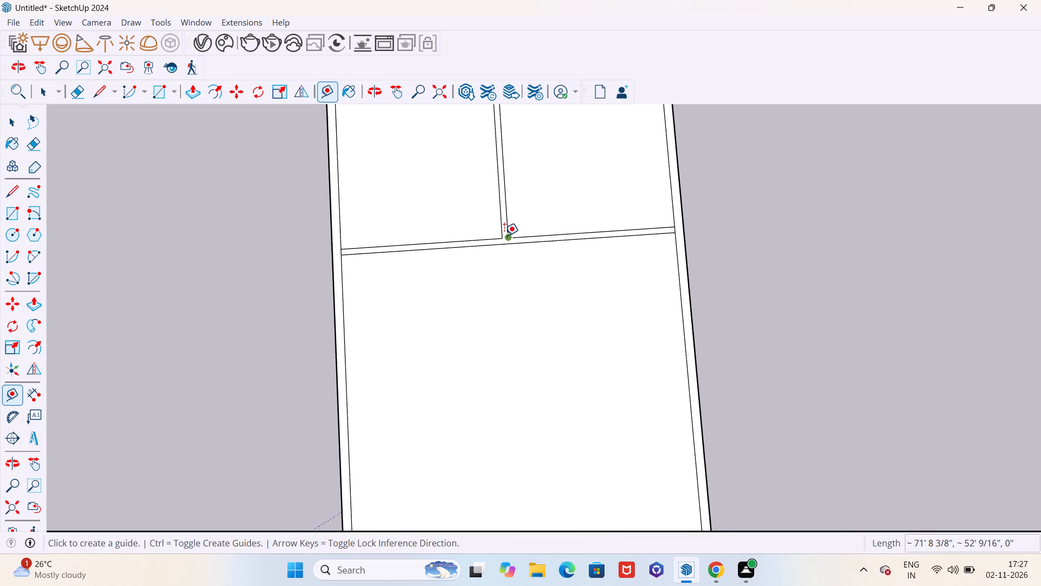
scroll(504, 235, "up", 1)
left_click(530, 243)
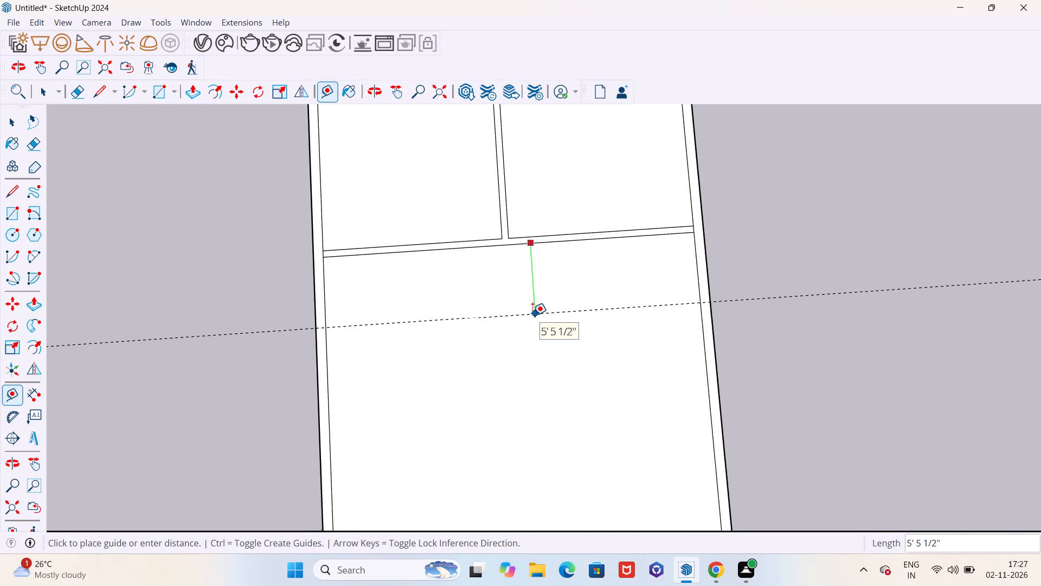
key("8")
key("apostrophe")
key("BackSpace")
key("BackSpace")
type("7'")
key("Return")
Place a lengthwise guide 14' 3" from the inner edge of the long wall farthest from the green axis, aligned with the central partition.
scroll(594, 300, "down", 3)
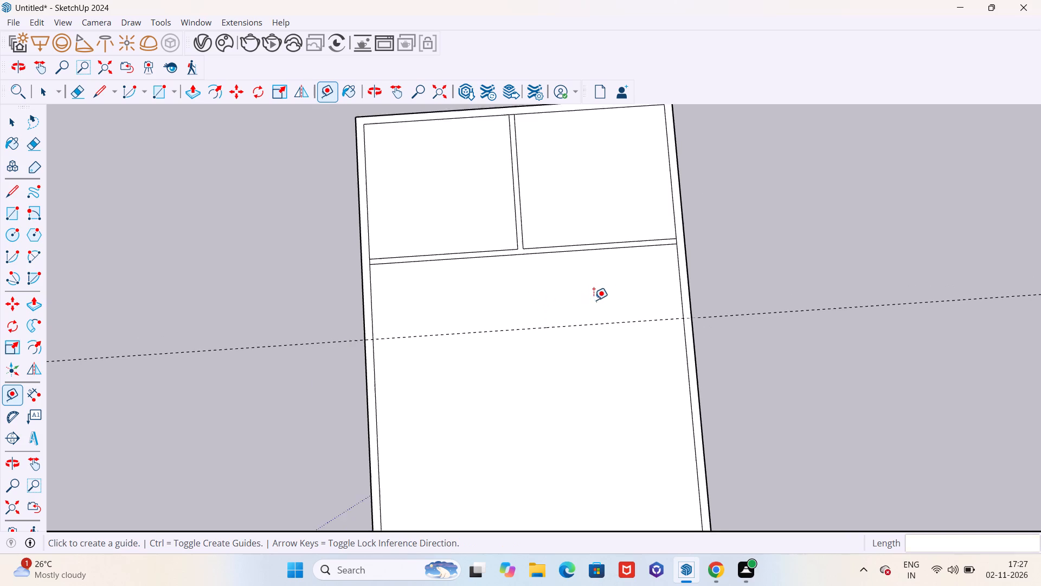
scroll(658, 292, "up", 5)
left_click(678, 282)
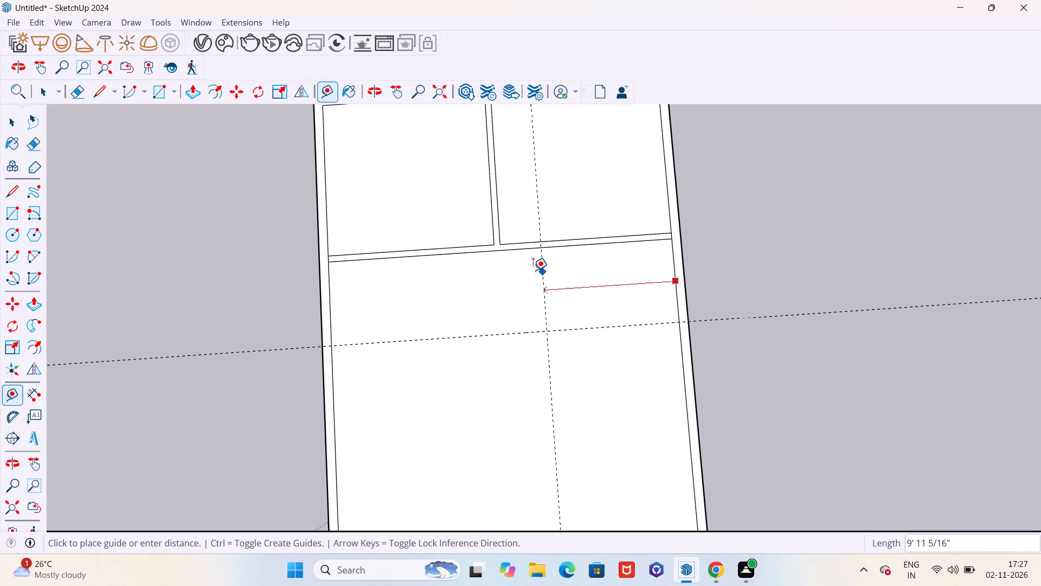
left_click(502, 250)
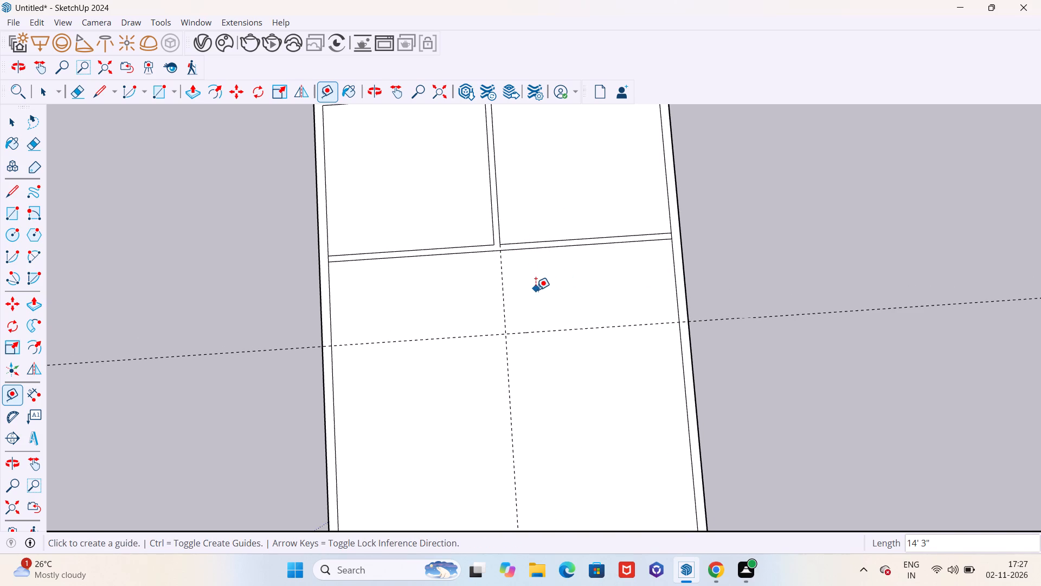
Place a parallel guide 6" from the lengthwise guide, towards the long wall nearest the green axis.
key("l")
scroll(506, 317, "up", 5)
scroll(523, 320, "down", 3)
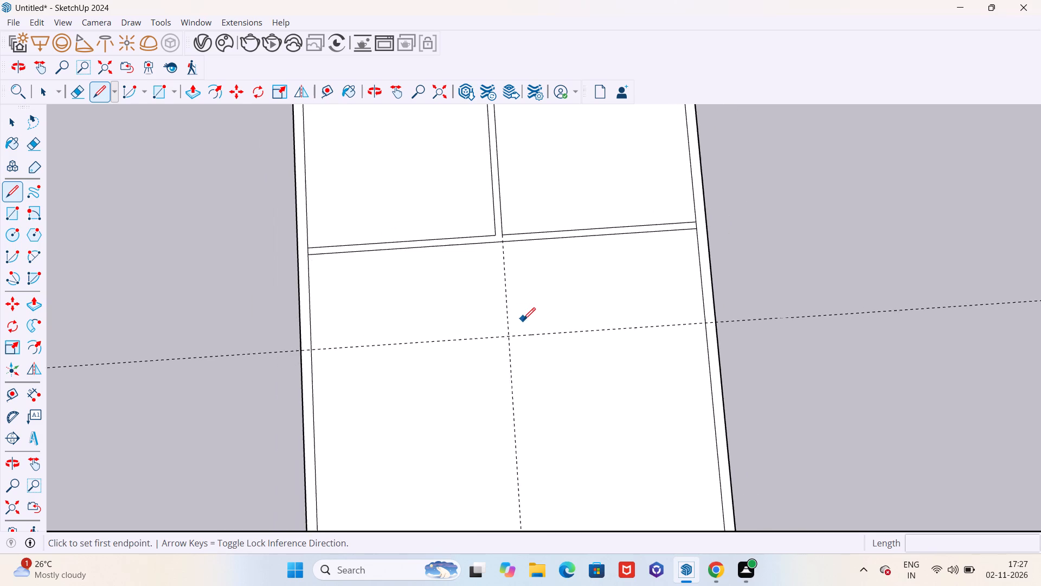
key("t")
left_click(507, 307)
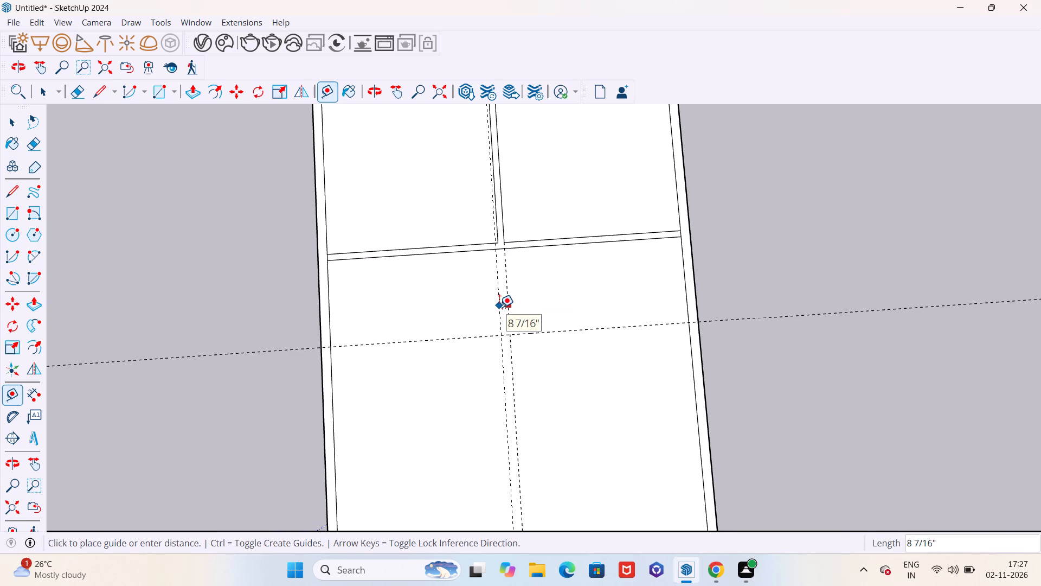
type("6\"")
key("Return")
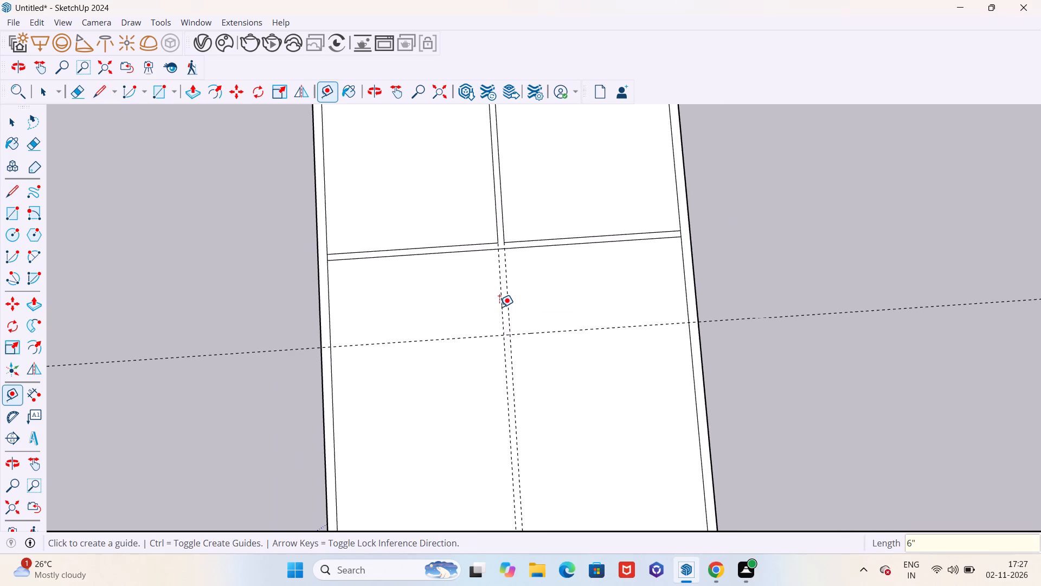
Draw a 6" by 7' partition rectangle between the lengthwise guides, from the cross partition to the 7' guide.
type("er")
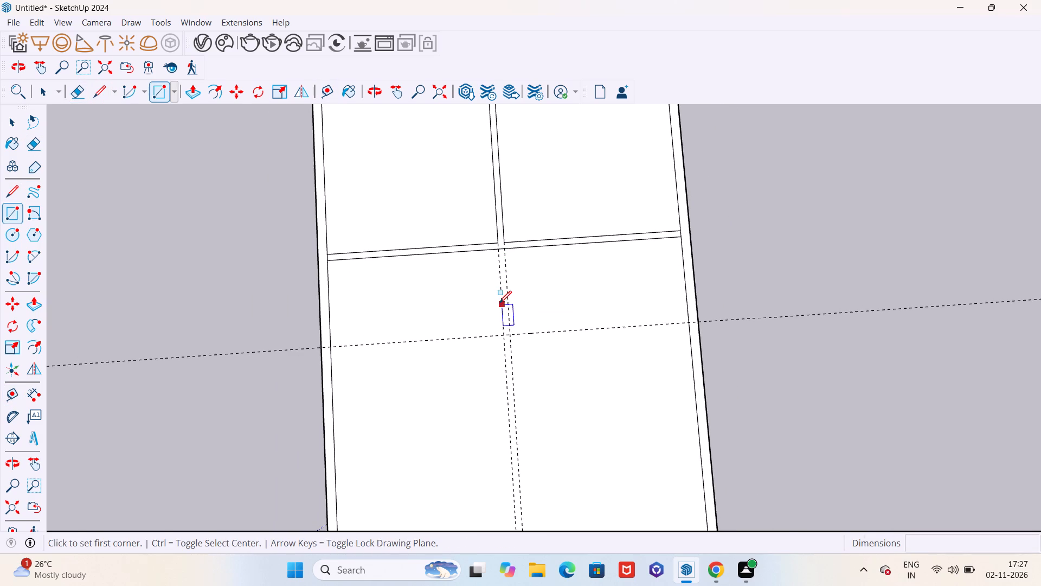
scroll(504, 257, "up", 5)
left_click(494, 250)
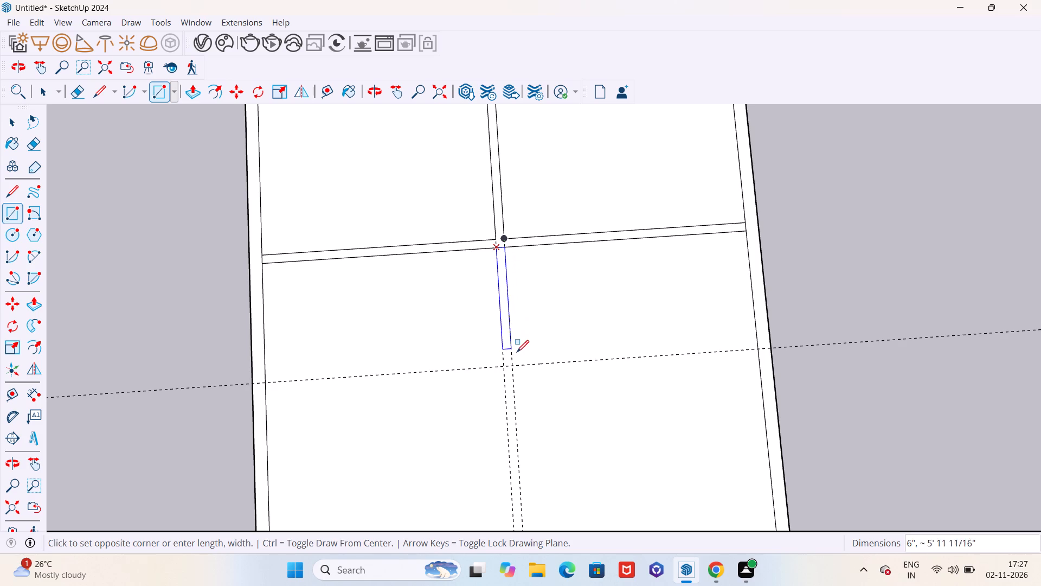
left_click(516, 366)
key("Escape")
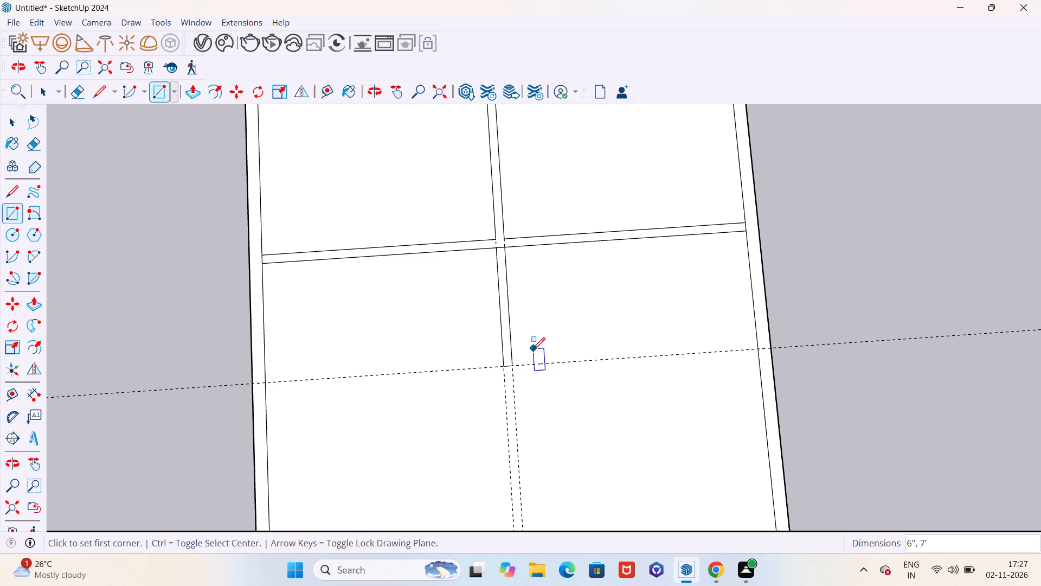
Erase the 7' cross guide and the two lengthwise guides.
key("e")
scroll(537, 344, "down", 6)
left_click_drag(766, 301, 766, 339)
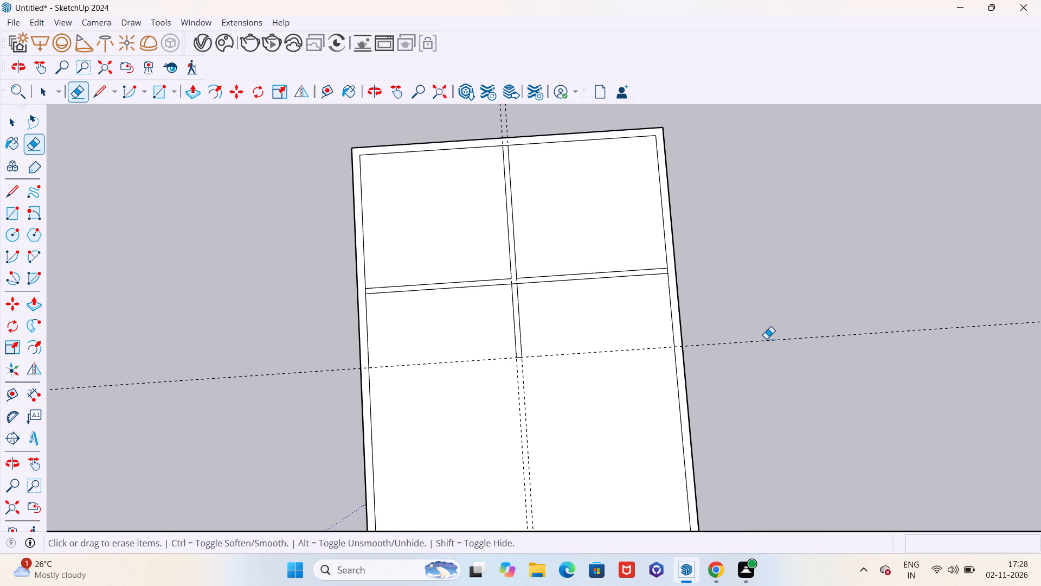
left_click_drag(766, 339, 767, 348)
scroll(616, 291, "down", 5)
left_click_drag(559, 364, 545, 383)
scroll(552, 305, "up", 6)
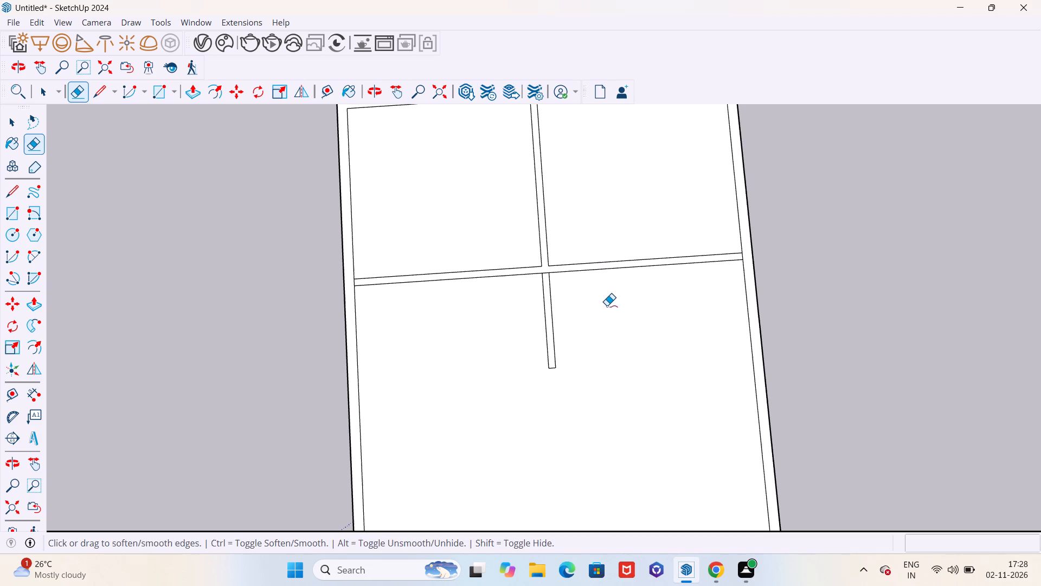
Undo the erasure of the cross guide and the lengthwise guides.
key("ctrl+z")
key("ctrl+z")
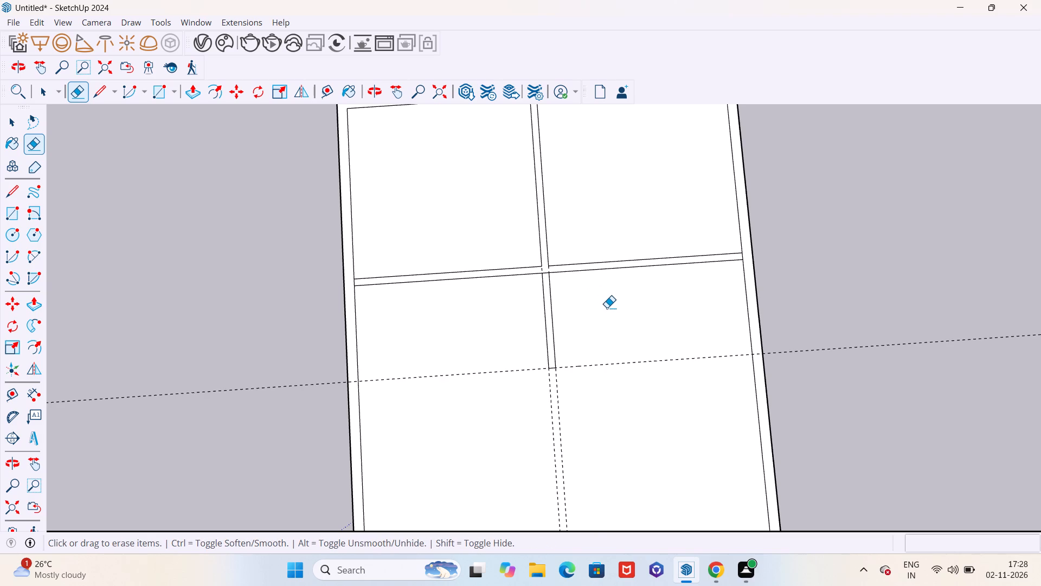
Place a parallel guide 6" from the 7' cross guide, towards the existing cross partition.
key("t")
left_click(614, 363)
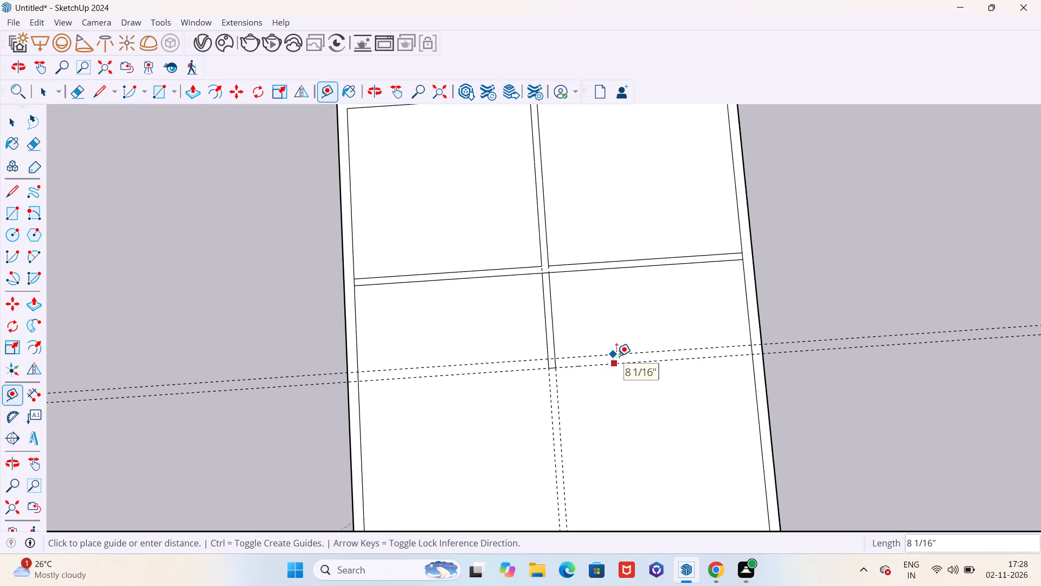
type("6\"")
key("Return")
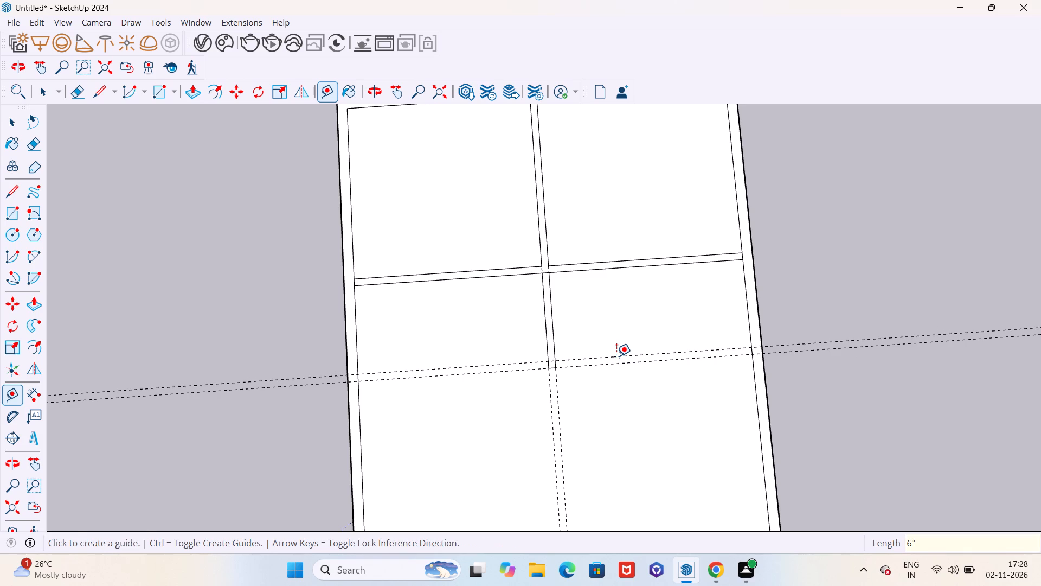
Draw a 6" by 14'3" partition rectangle between the two cross guides, from the short lengthwise partition to the perimeter wall.
scroll(554, 367, "up", 6)
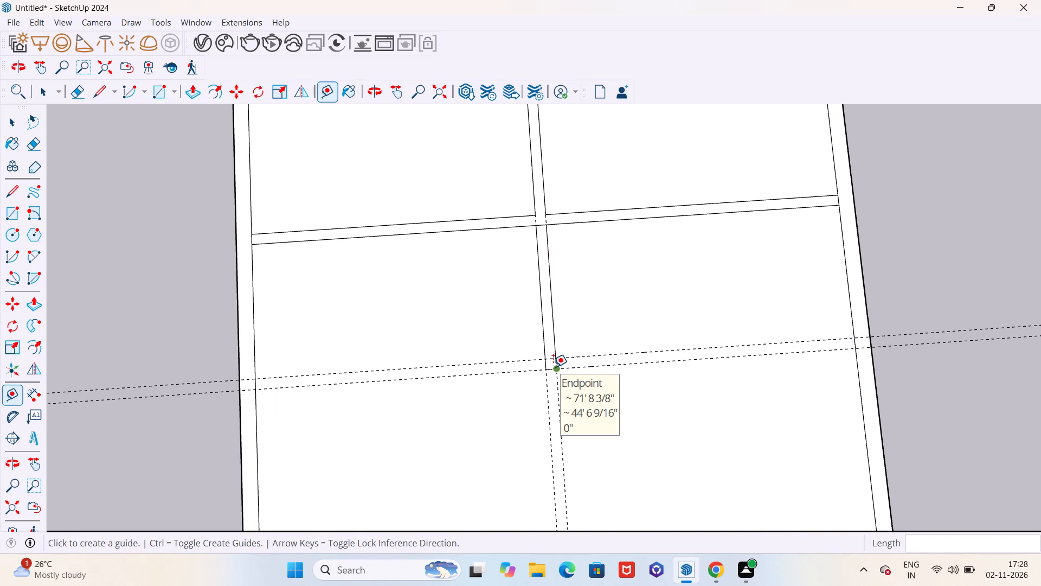
key("r")
left_click(556, 359)
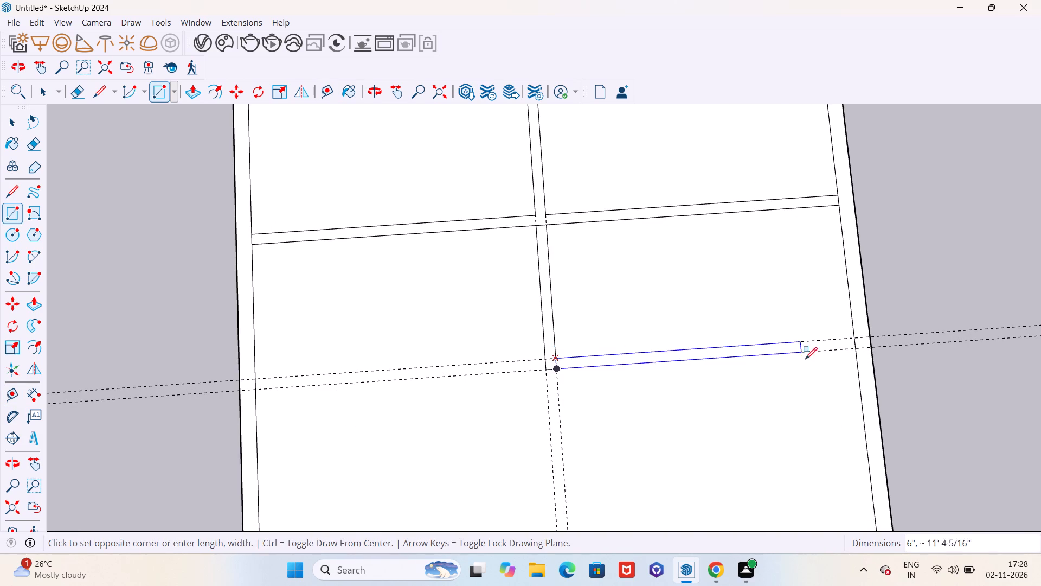
left_click(858, 349)
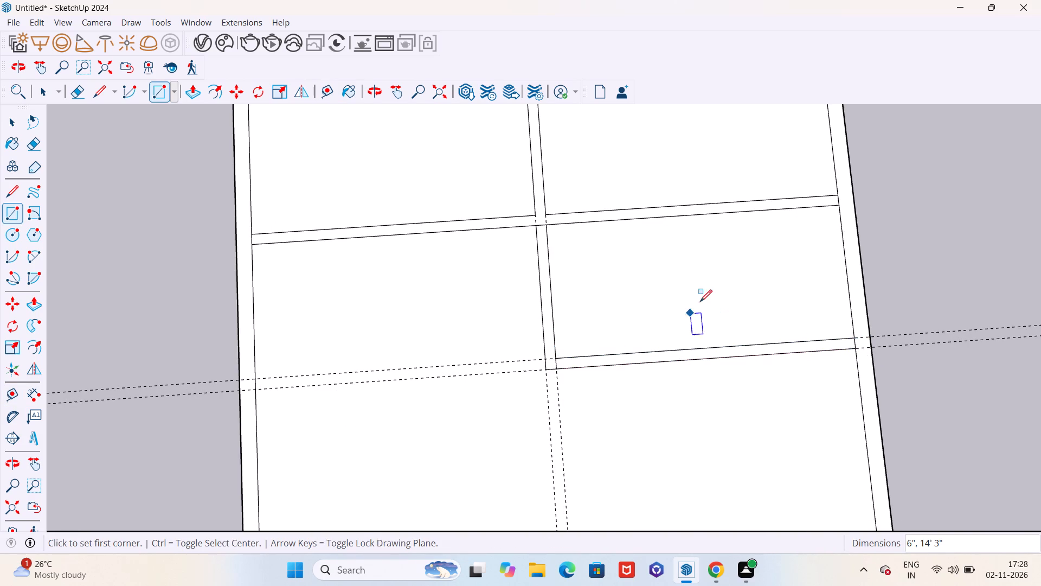
Erase the two lengthwise guides and the two cross guides.
scroll(708, 297, "down", 13)
middle_click_drag(696, 308, 685, 330)
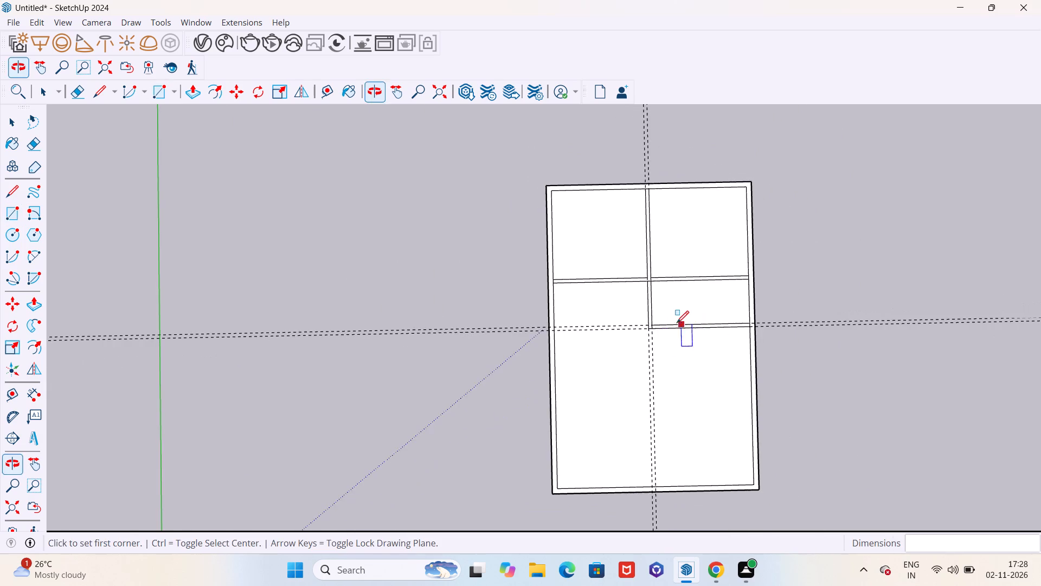
scroll(673, 321, "up", 6)
scroll(673, 304, "down", 6)
middle_click_drag(668, 315, 684, 256)
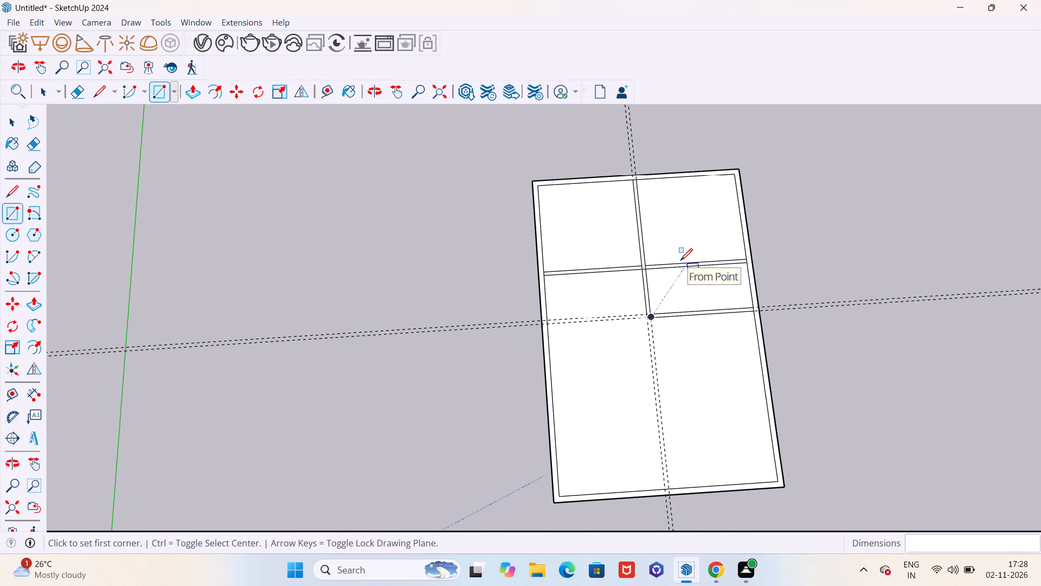
key("e")
left_click_drag(656, 121, 581, 155)
left_click_drag(448, 281, 447, 309)
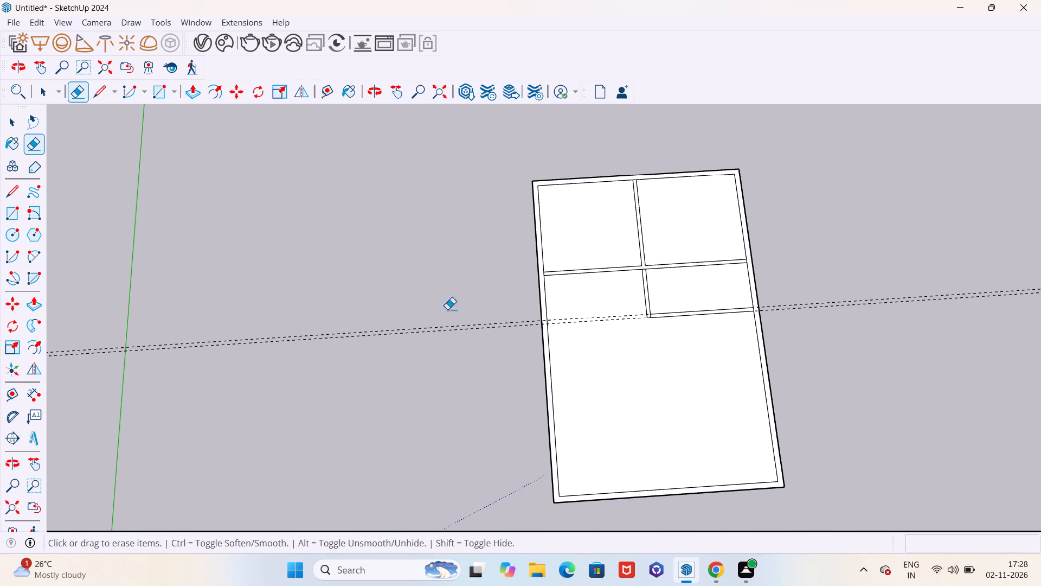
left_click_drag(447, 309, 446, 369)
Erase the short dividing edge at the corner where the 7' and 14'3" partitions meet.
scroll(660, 335, "up", 18)
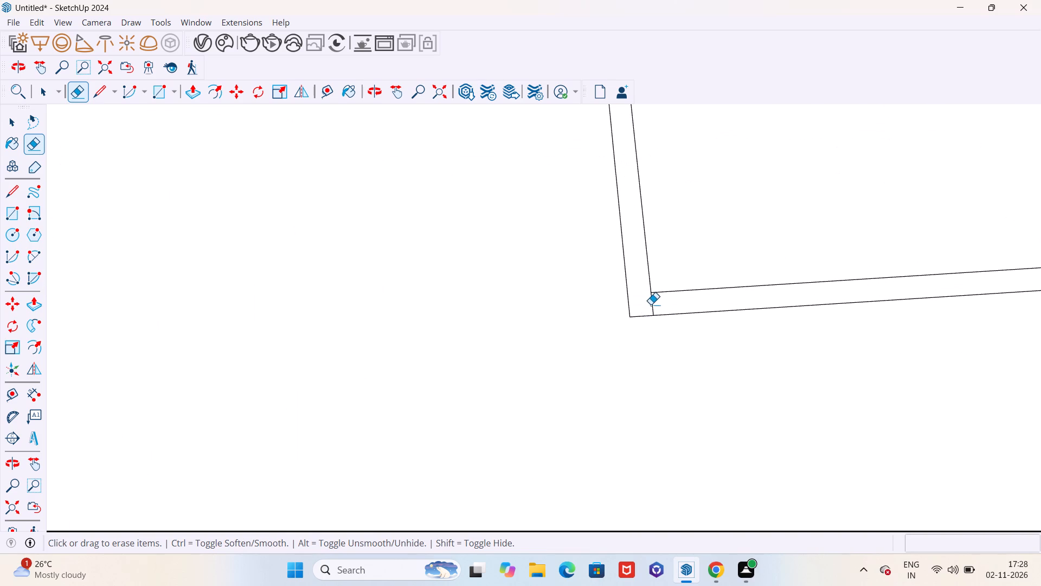
left_click_drag(651, 305, 656, 307)
scroll(609, 339, "down", 11)
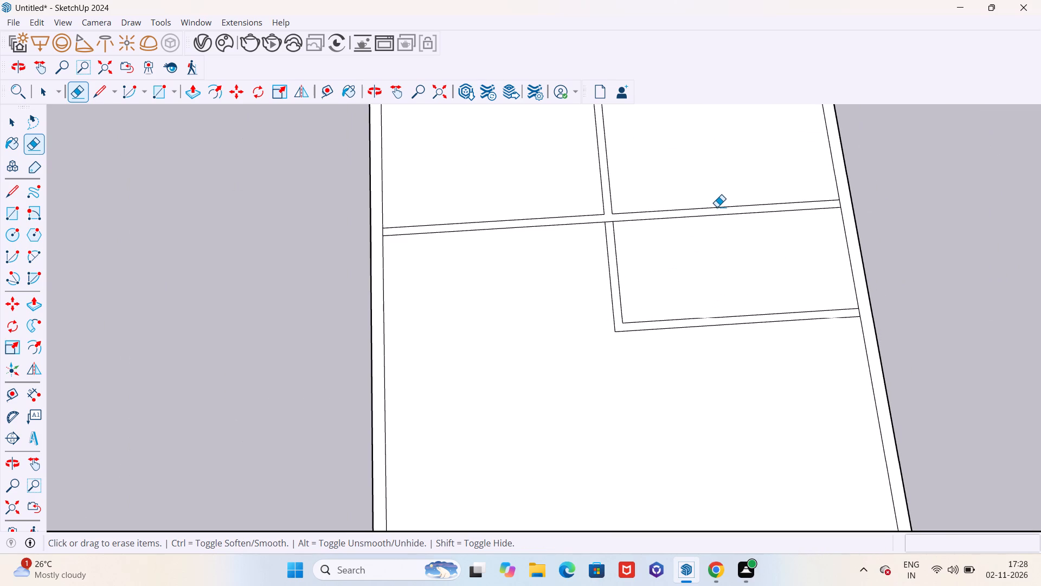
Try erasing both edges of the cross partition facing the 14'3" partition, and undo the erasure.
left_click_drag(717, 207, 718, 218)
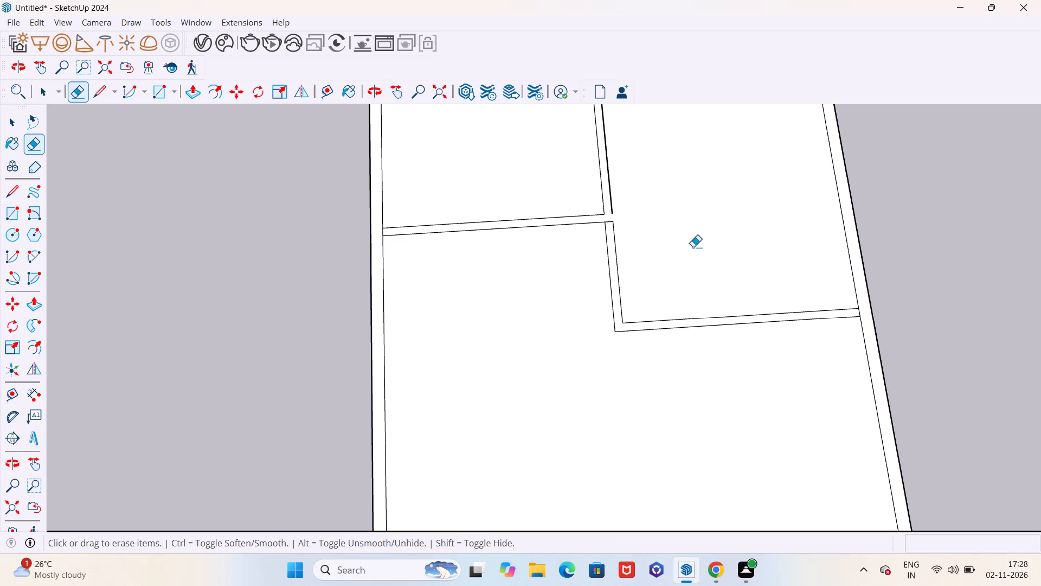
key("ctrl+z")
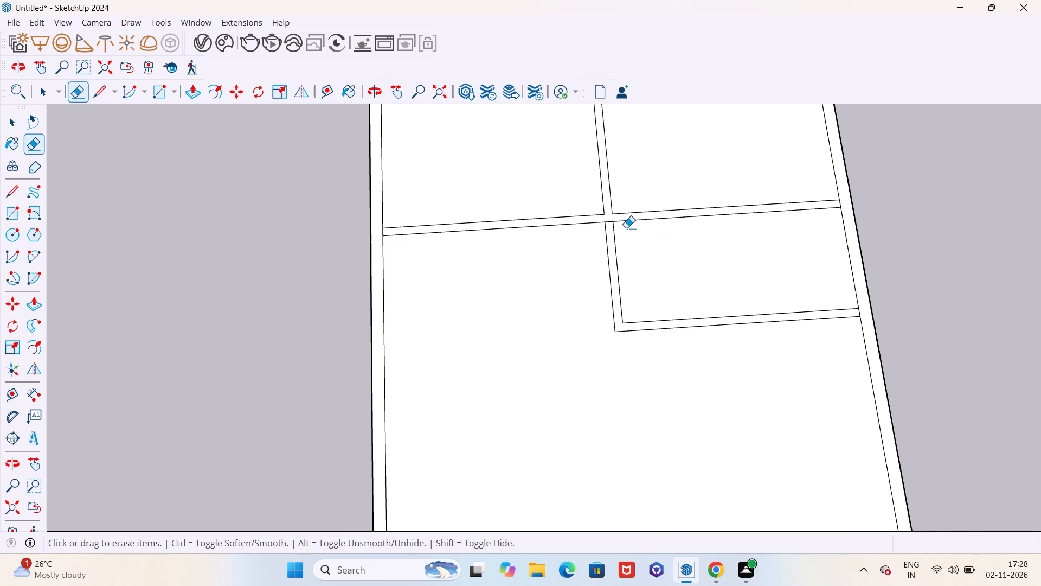
Draw a short line across the cross partition, joining the lengthwise partition's edge to the 7' partition's edge.
key("l")
scroll(626, 221, "up", 4)
left_click(607, 212)
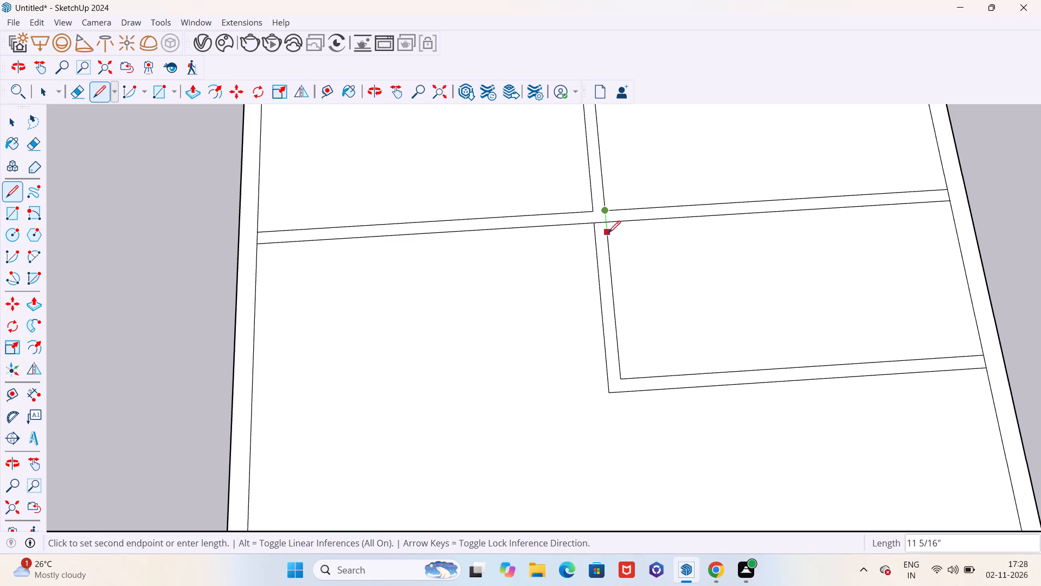
left_click(610, 227)
key("Escape")
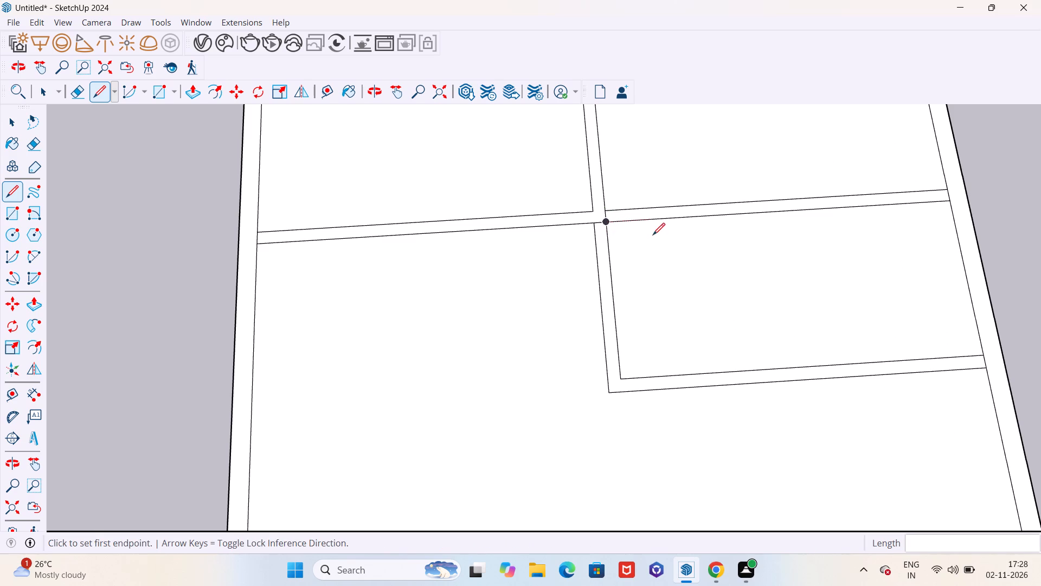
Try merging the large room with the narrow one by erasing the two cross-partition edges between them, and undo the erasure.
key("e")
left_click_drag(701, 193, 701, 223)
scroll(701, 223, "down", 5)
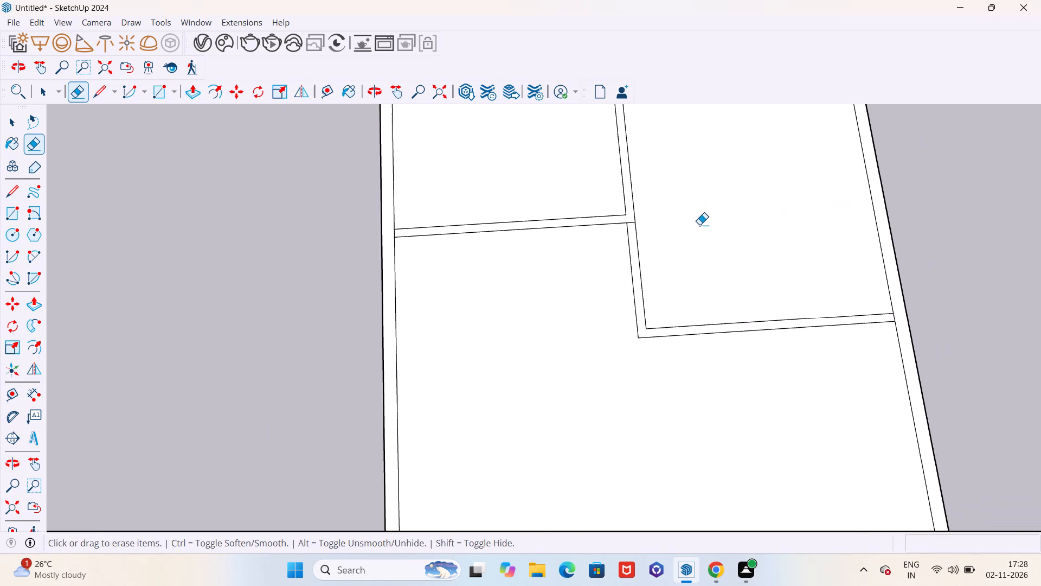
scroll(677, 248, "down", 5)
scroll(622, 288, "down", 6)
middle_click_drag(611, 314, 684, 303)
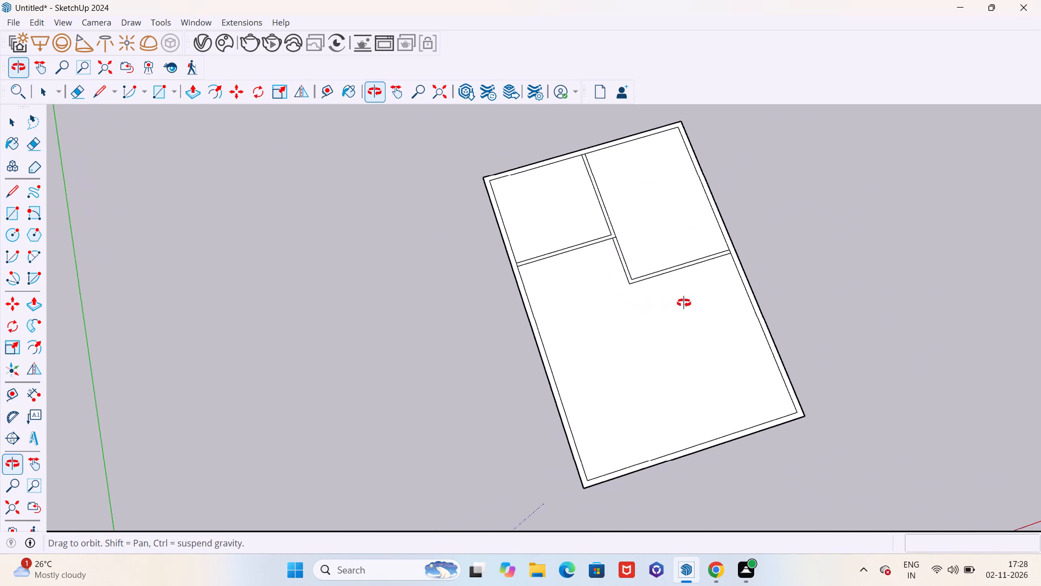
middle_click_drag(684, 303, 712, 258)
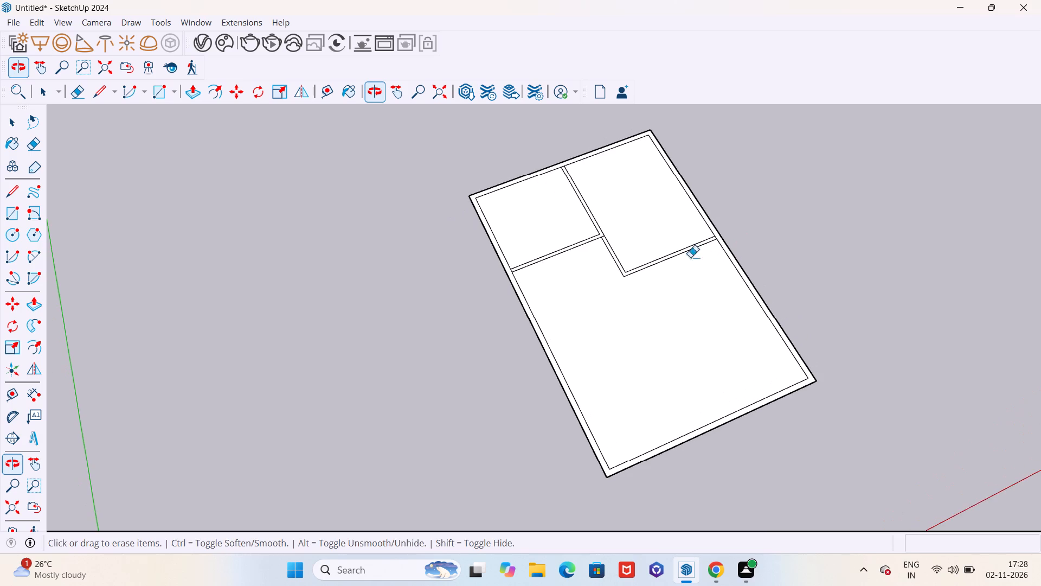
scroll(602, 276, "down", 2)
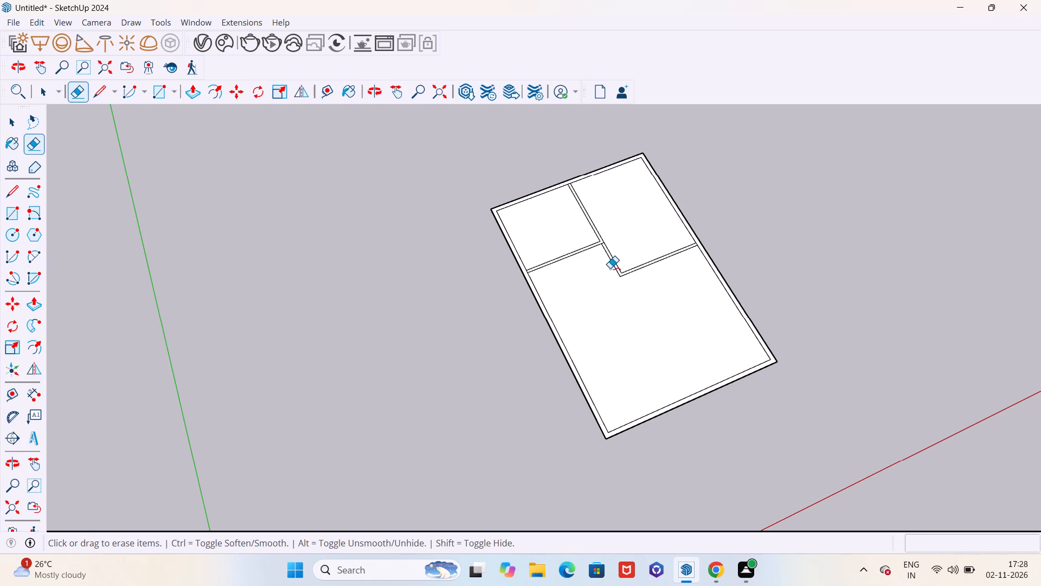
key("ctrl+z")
Examine the overall room layout and the open floor area beyond the 14'3" partition.
scroll(548, 258, "down", 2)
scroll(570, 316, "up", 6)
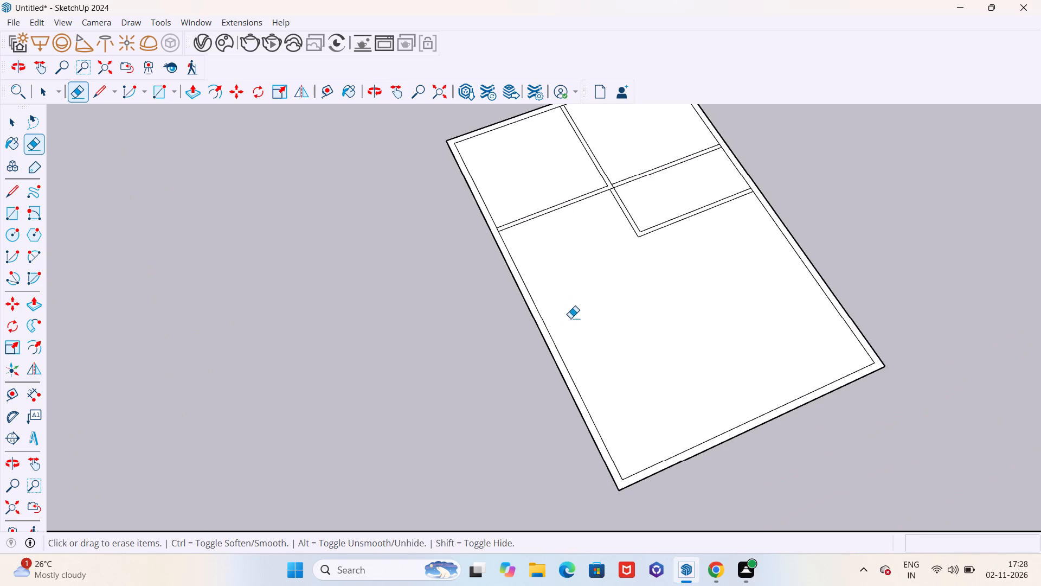
scroll(551, 311, "down", 5)
middle_click_drag(550, 316, 525, 290)
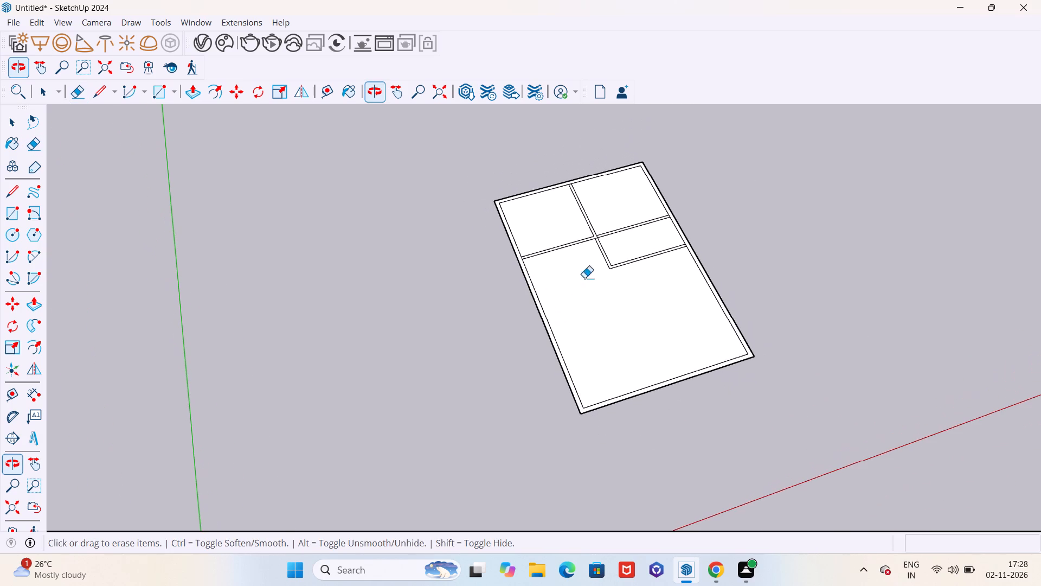
scroll(541, 267, "down", 3)
scroll(591, 293, "up", 7)
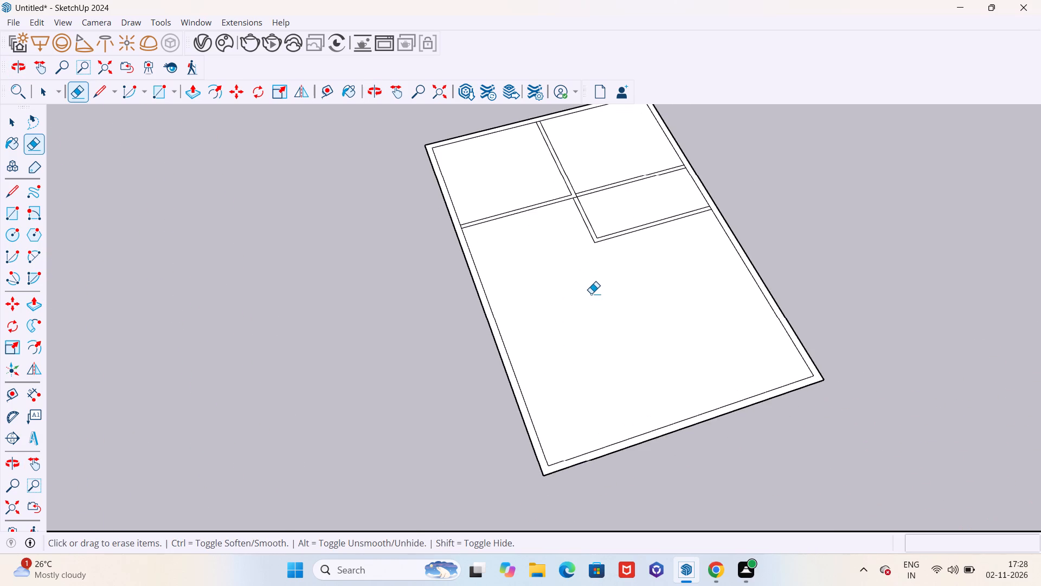
scroll(544, 252, "down", 4)
middle_click_drag(551, 257, 542, 314)
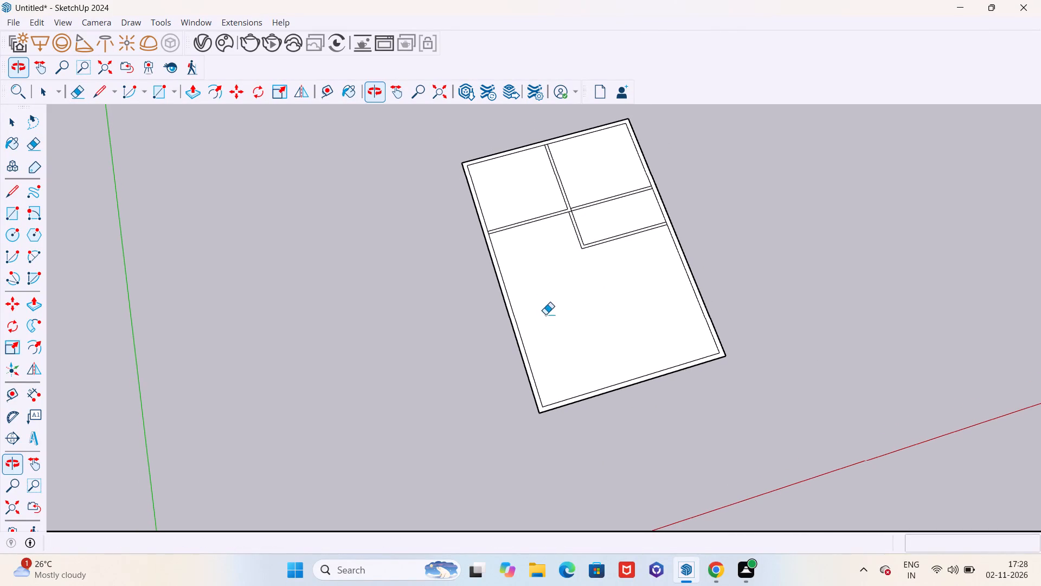
scroll(481, 281, "down", 3)
scroll(612, 283, "up", 5)
scroll(494, 240, "down", 4)
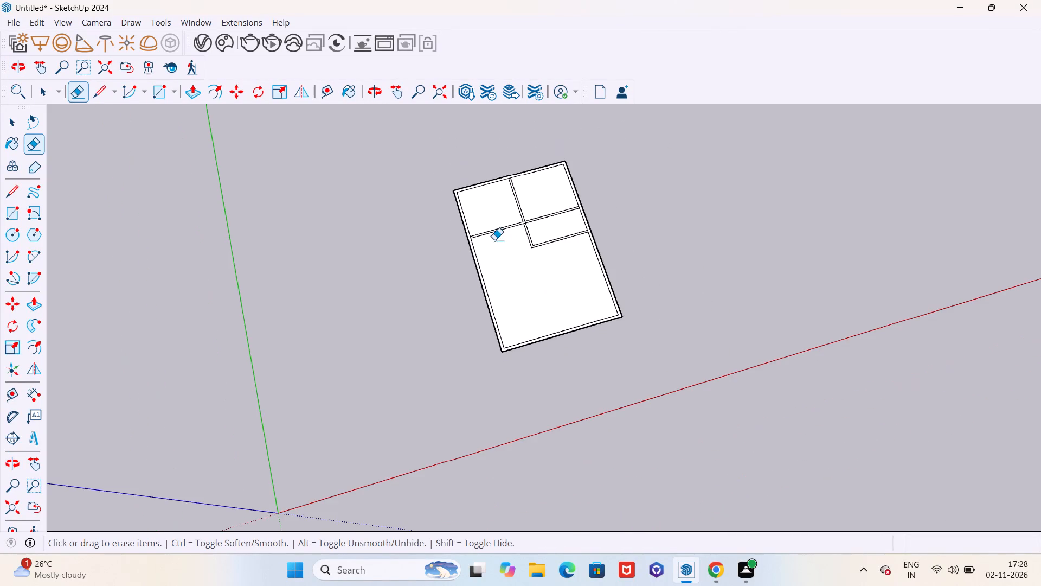
middle_click_drag(501, 272, 520, 273)
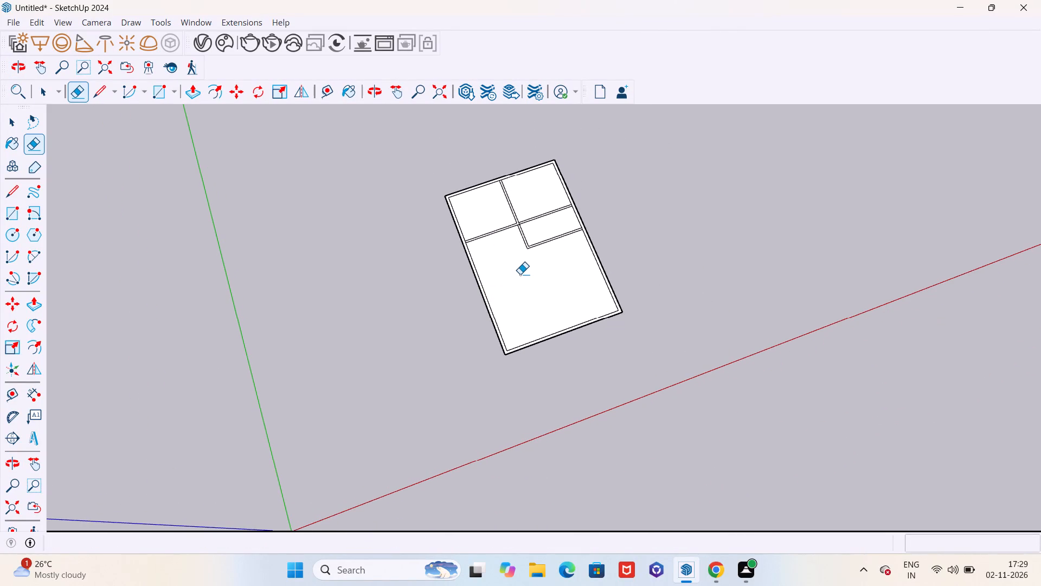
scroll(563, 321, "up", 6)
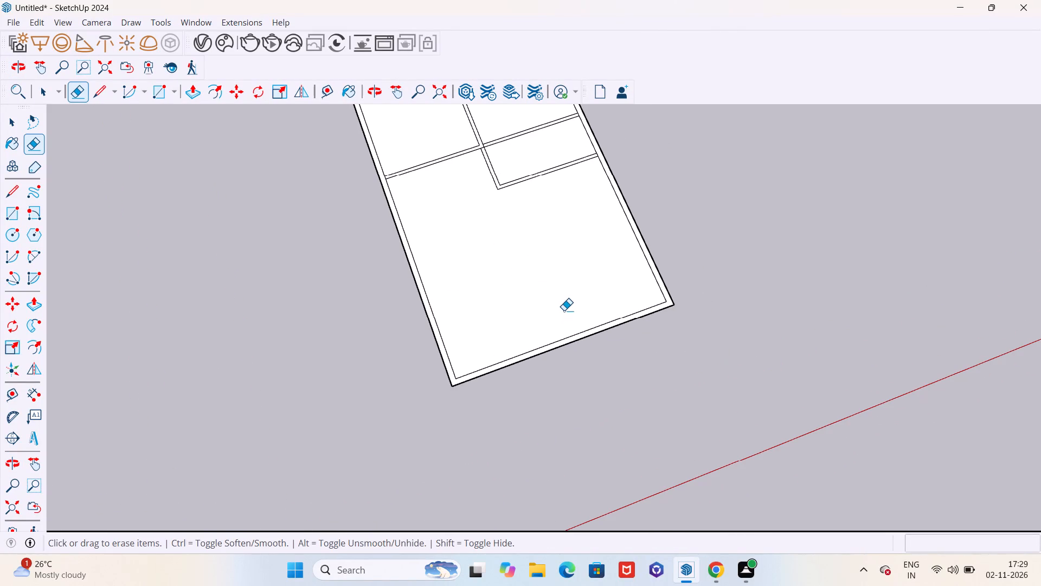
scroll(549, 314, "down", 5)
middle_click_drag(547, 295, 536, 327)
scroll(549, 296, "up", 2)
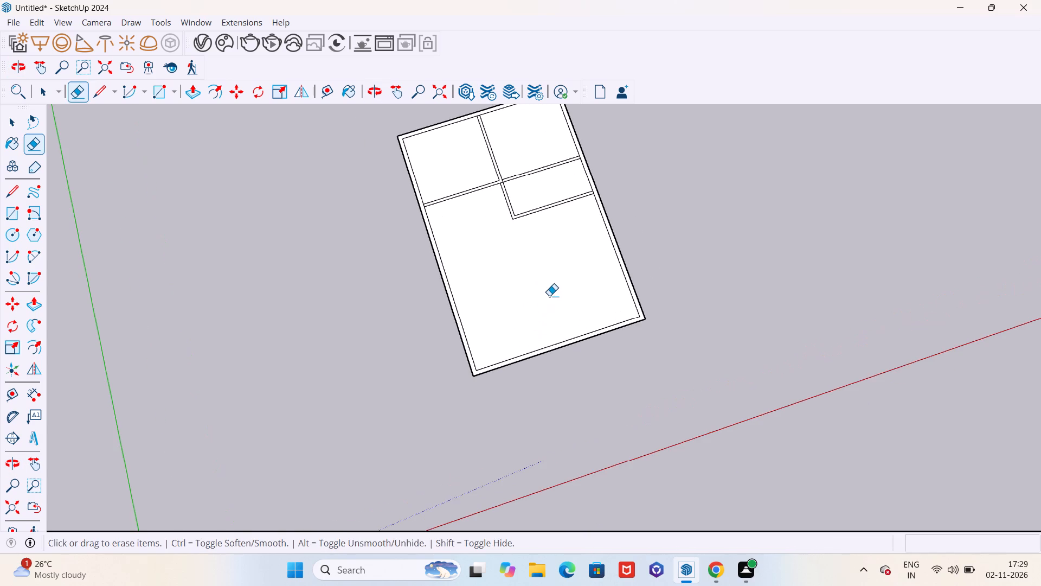
Place a parallel guide 8' from the 14'3" partition's outer edge, into the open floor area.
key("t")
scroll(568, 209, "up", 5)
left_click(563, 202)
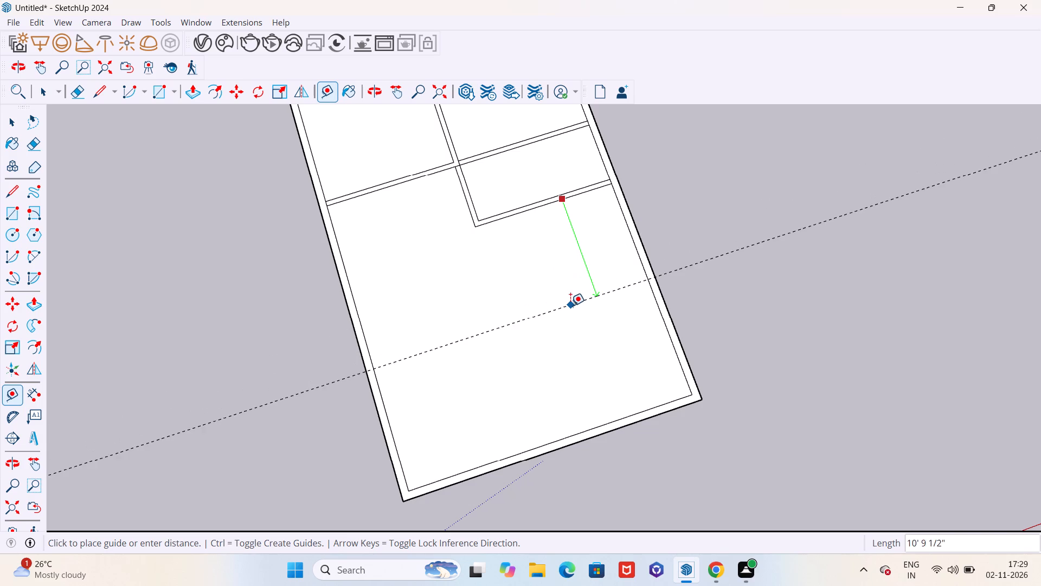
type("8'")
key("Return")
Place a second parallel guide 12' from the 8' guide, towards the far end wall.
left_click(575, 276)
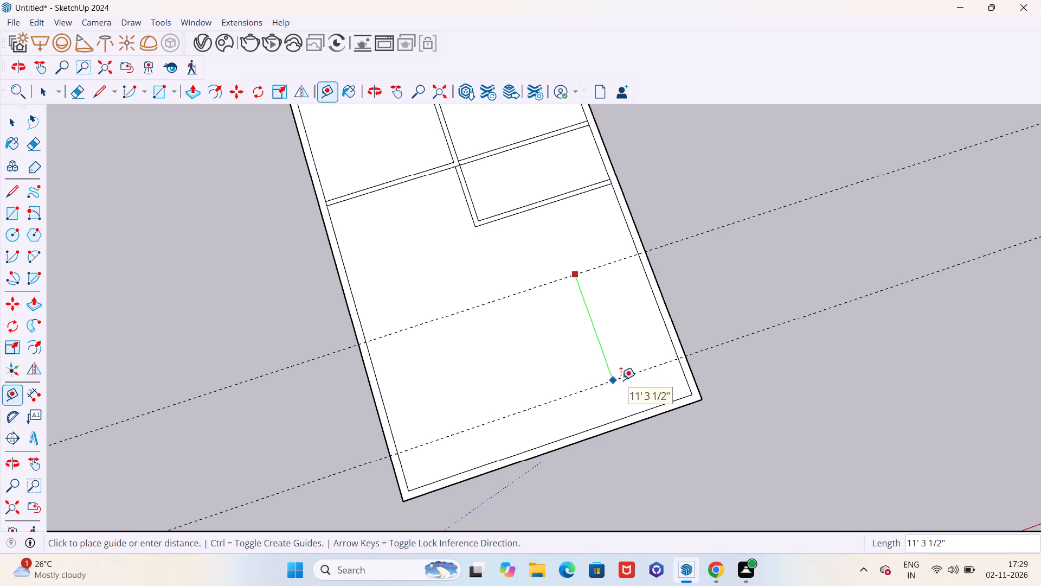
type("12'")
key("Return")
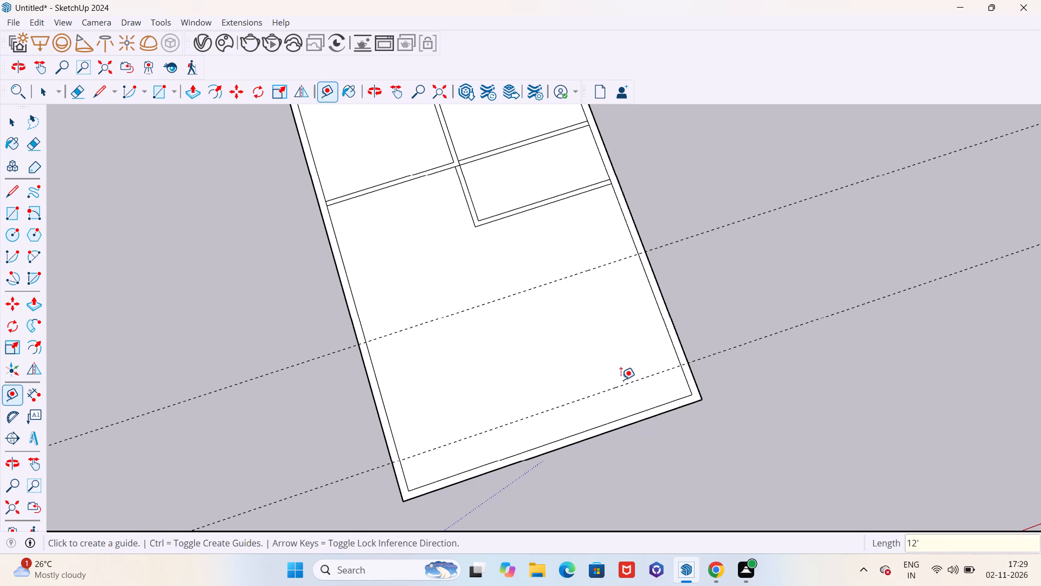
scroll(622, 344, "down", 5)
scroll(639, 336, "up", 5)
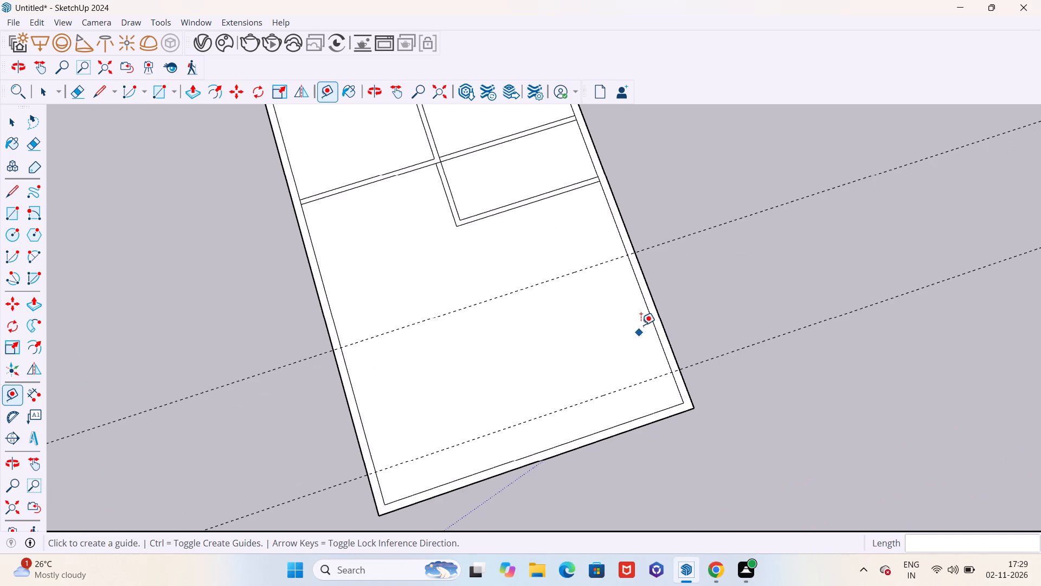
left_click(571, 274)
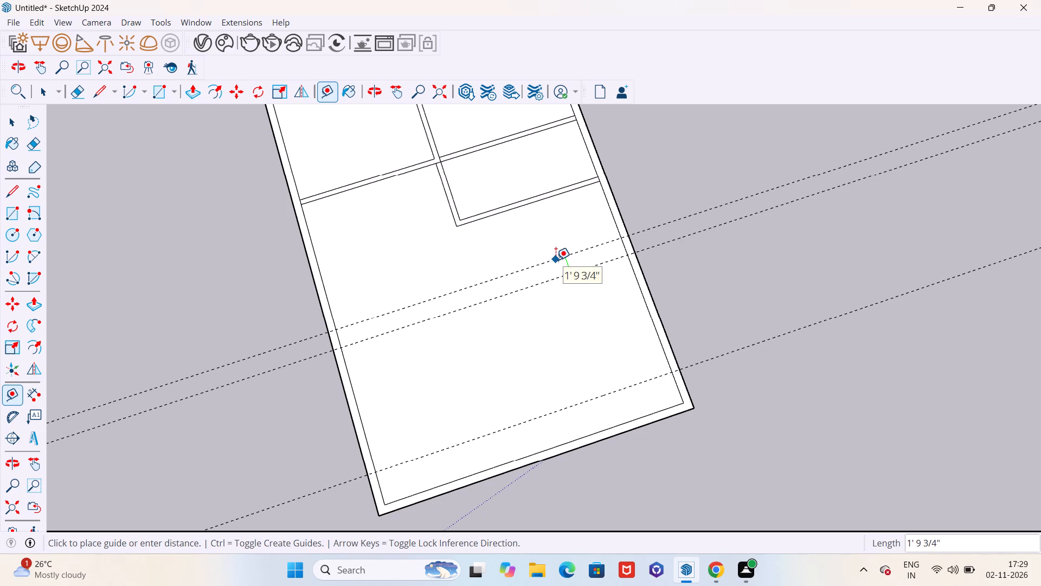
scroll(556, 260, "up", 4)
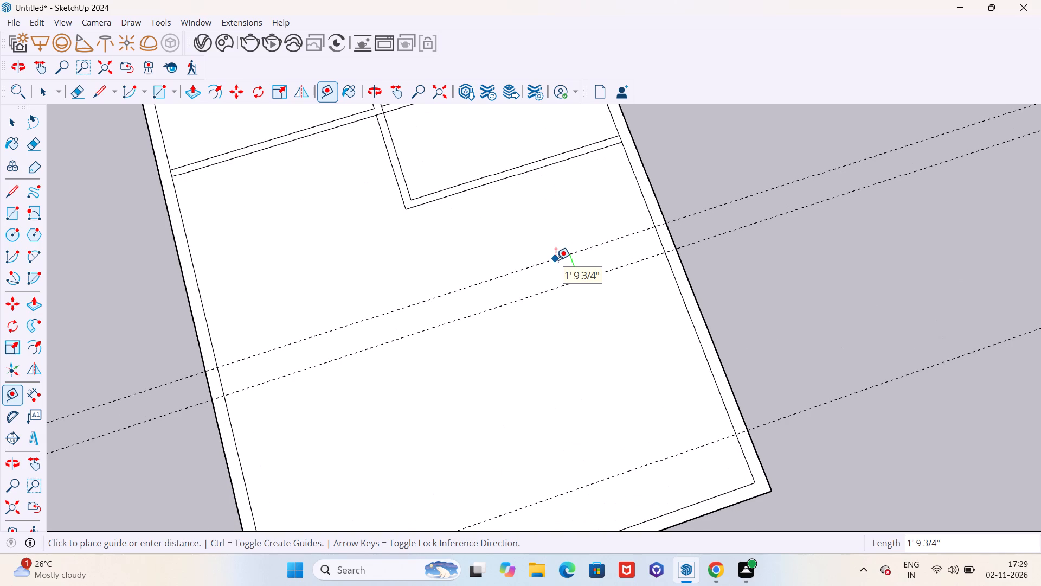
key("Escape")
Measure the distance from the 14'3" partition's outer edge to the nearer cross guide.
left_click(536, 169)
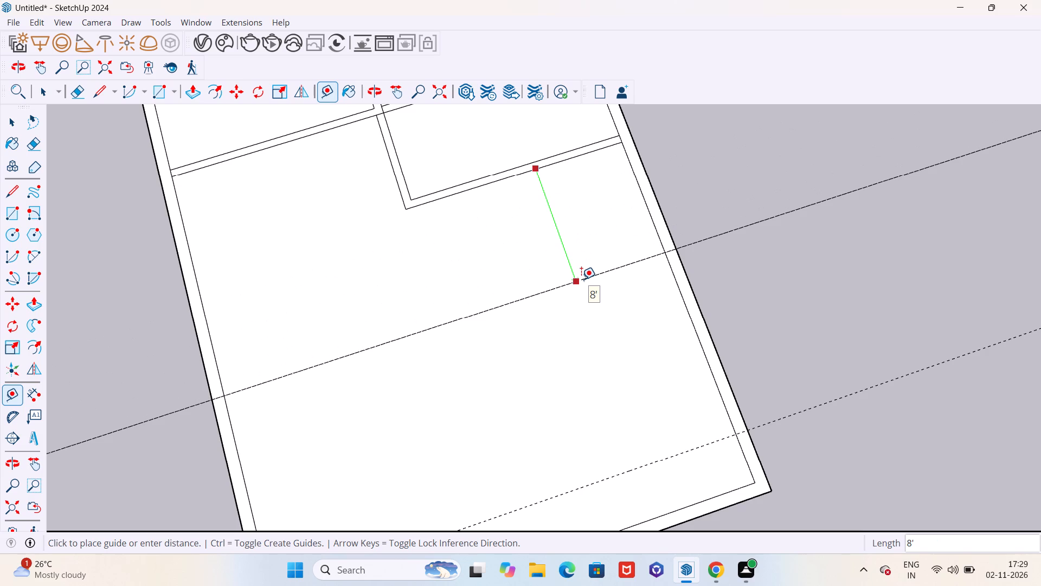
key("Escape")
Place a parallel guide 6" from the 8' guide, towards the 14'3" partition.
left_click(579, 280)
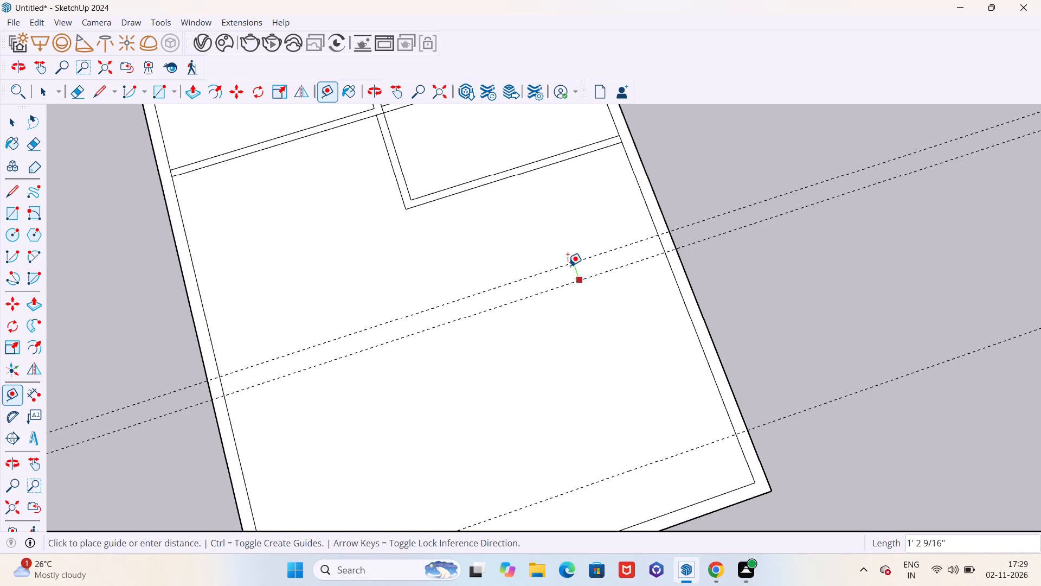
type("6\"")
key("Return")
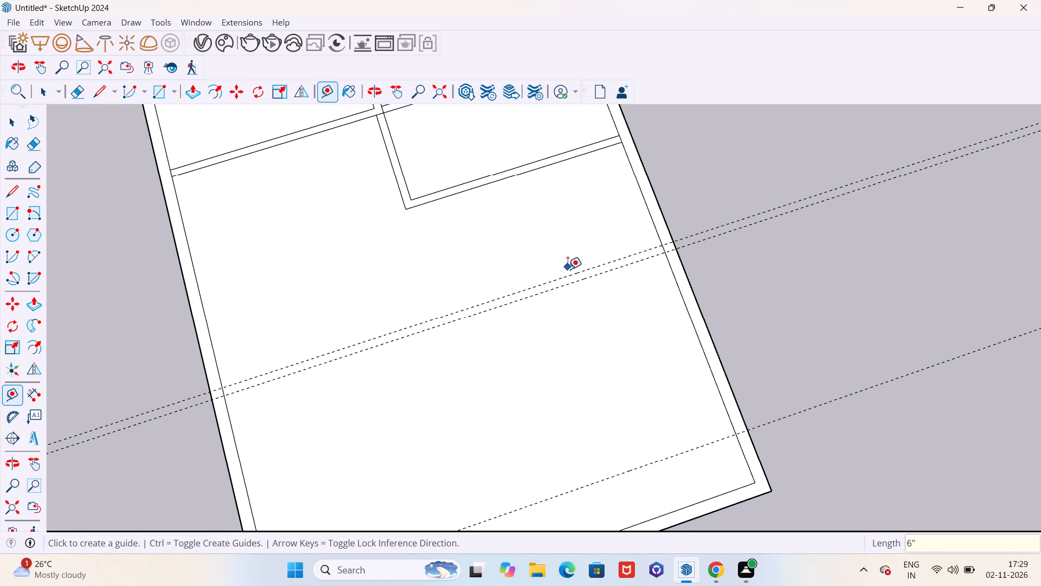
Place a guide 14'9" from the inner edge of the long wall beside the 14'3" partition, aligned with the partition's outer corner.
scroll(678, 273, "down", 10)
scroll(637, 294, "up", 5)
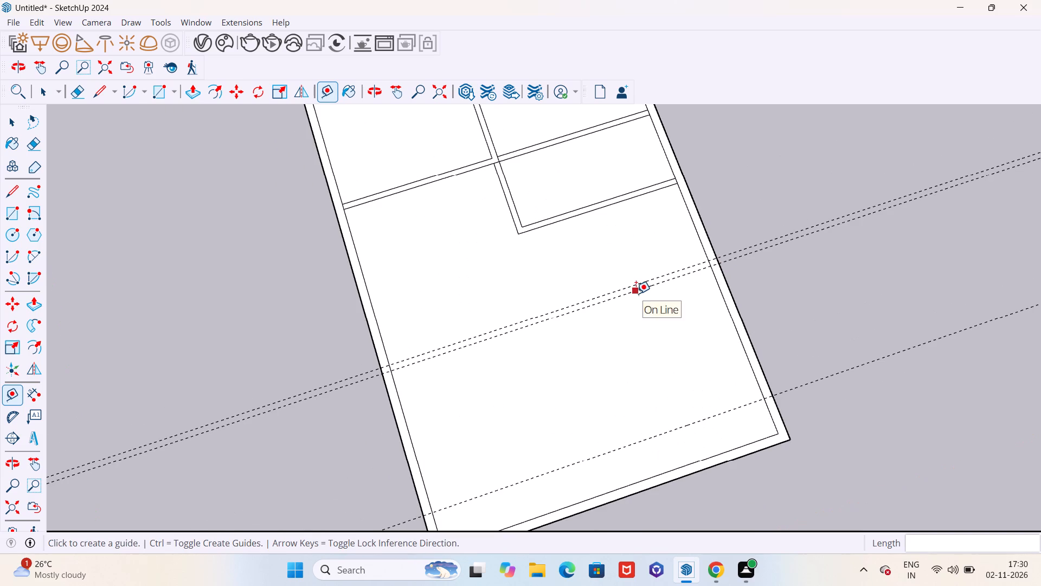
left_click(697, 232)
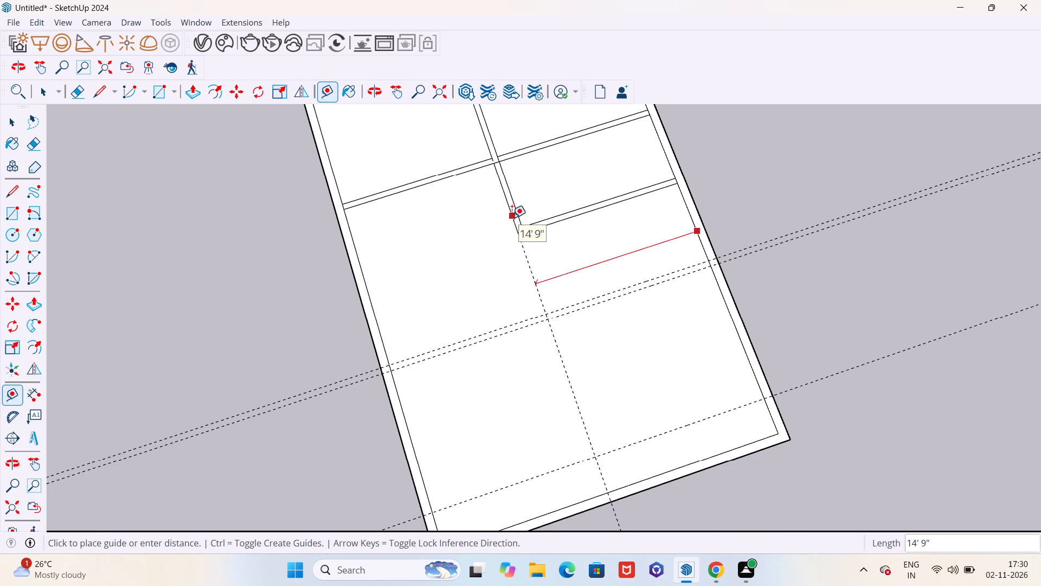
left_click(512, 218)
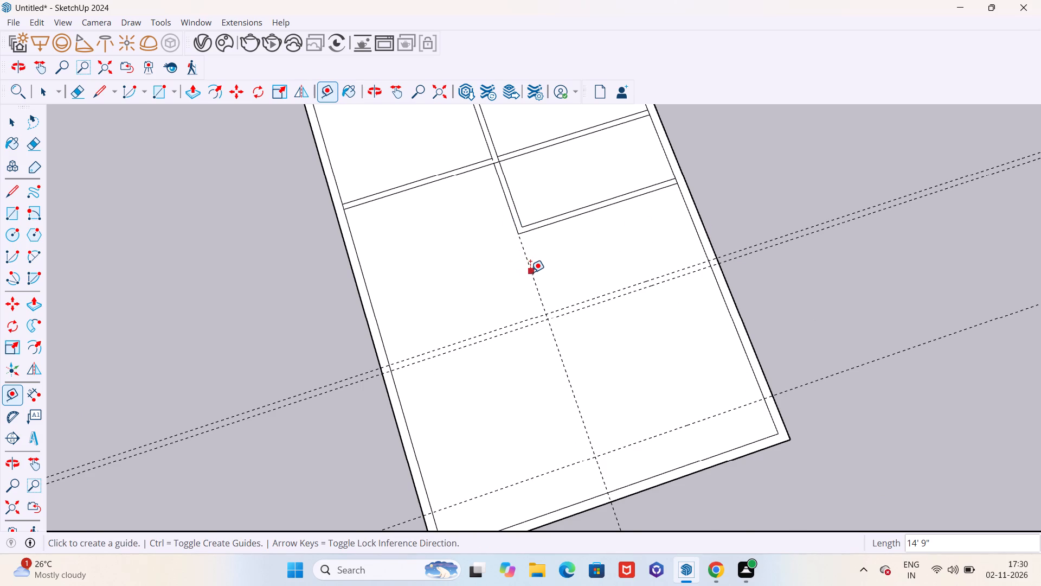
Place a parallel guide 6" from the 14'9" guide, towards the long wall it was offset from.
left_click(530, 272)
type("6\"")
key("Return")
Place a parallel guide 6" beyond the 12' cross guide, towards the far end wall.
scroll(534, 245, "down", 8)
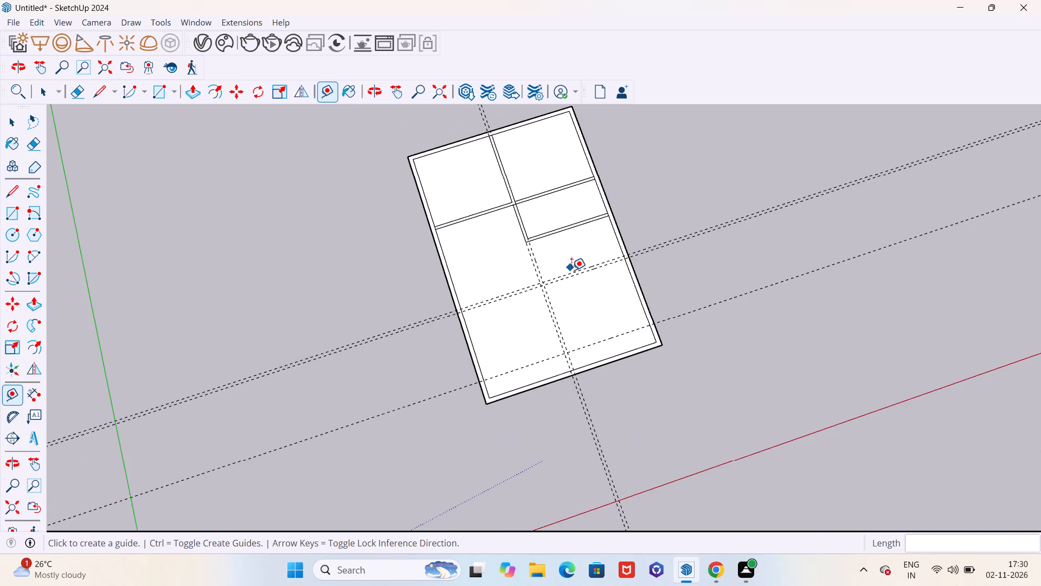
scroll(571, 270, "up", 5)
scroll(605, 394, "up", 2)
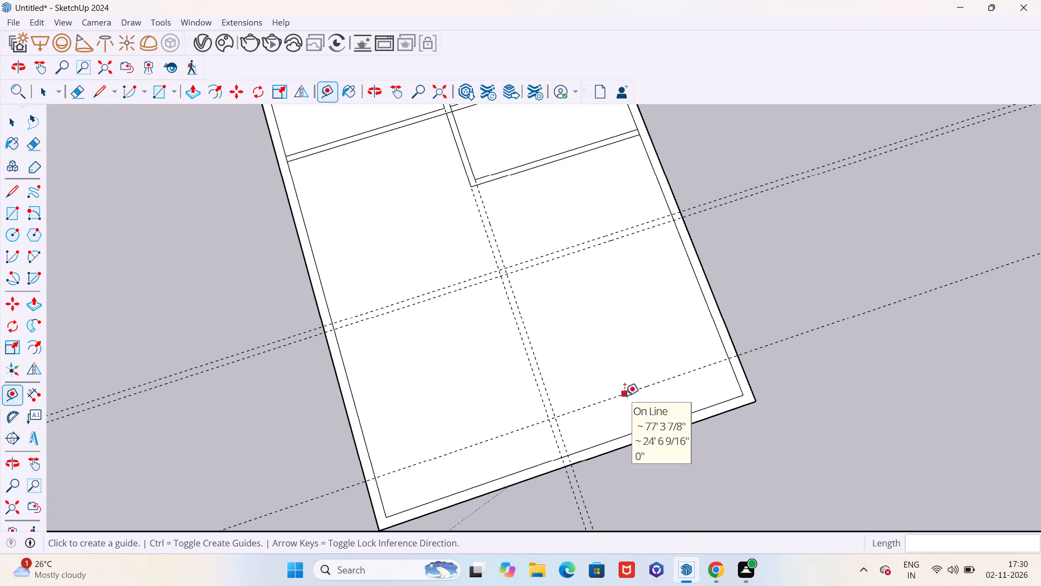
left_click(625, 396)
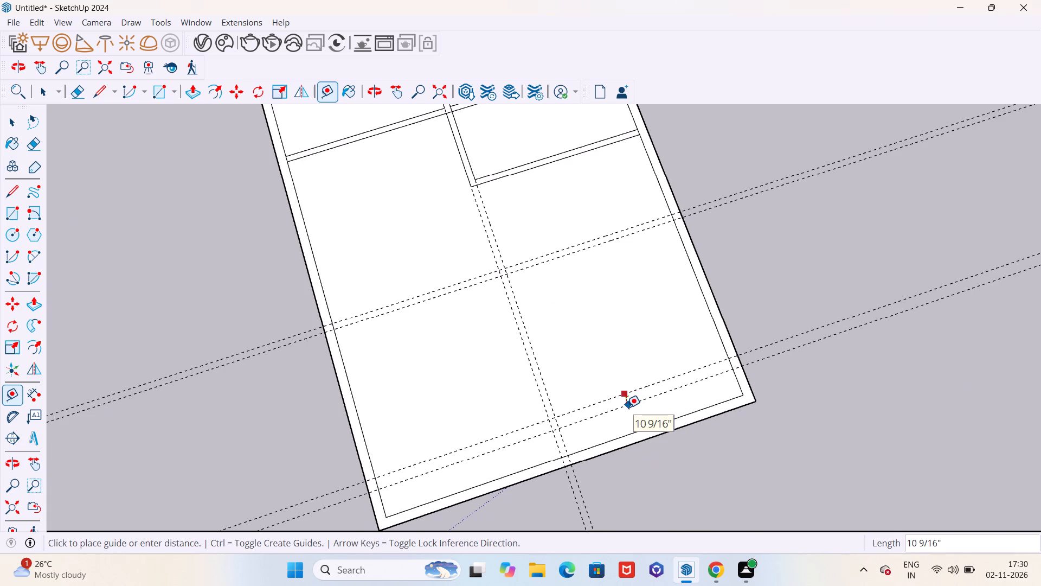
type("6\"")
key("Return")
Draw the new room's outer rectangle, 14'9" by 13', between the outermost guide intersections and the long wall's inner edge.
scroll(563, 332, "down", 5)
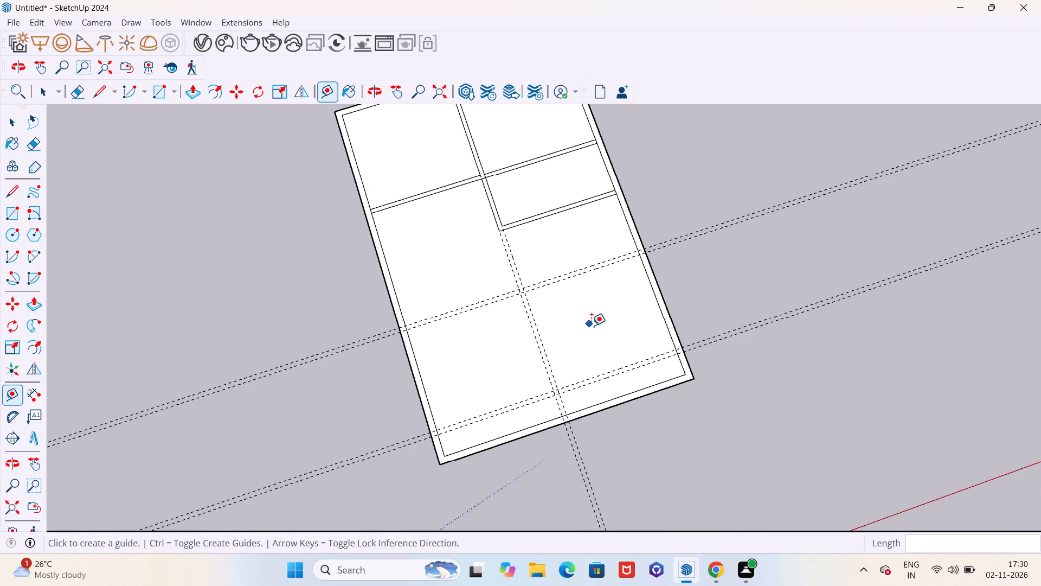
middle_click_drag(589, 326, 564, 336)
scroll(563, 337, "down", 3)
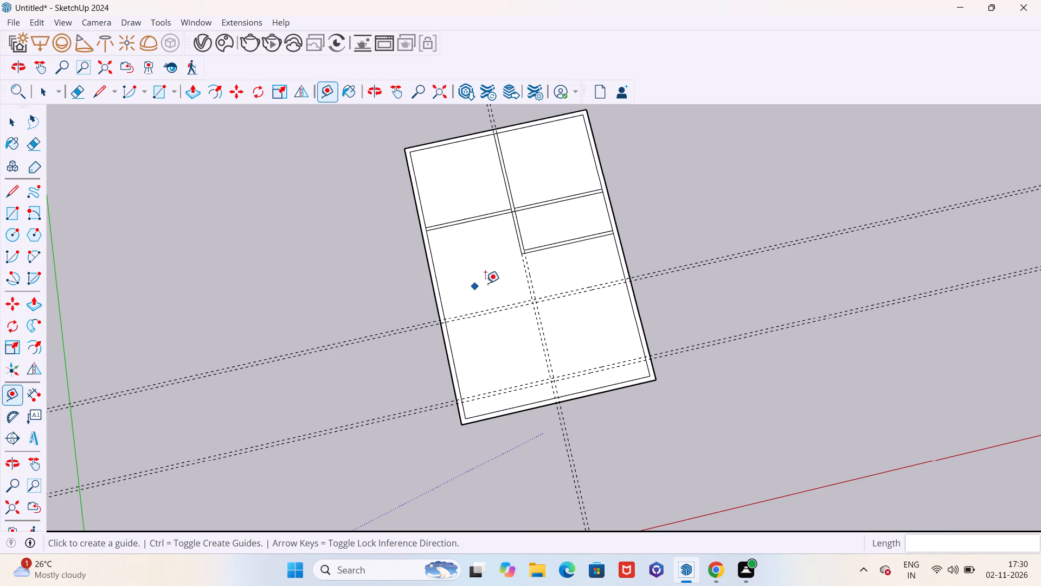
key("r")
scroll(529, 297, "up", 11)
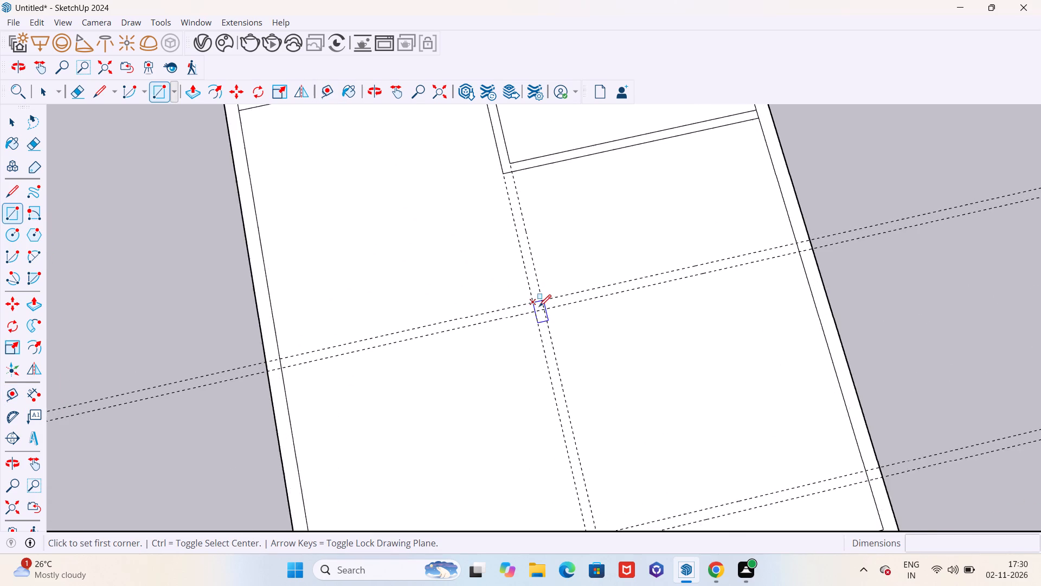
left_click(534, 301)
scroll(534, 301, "down", 5)
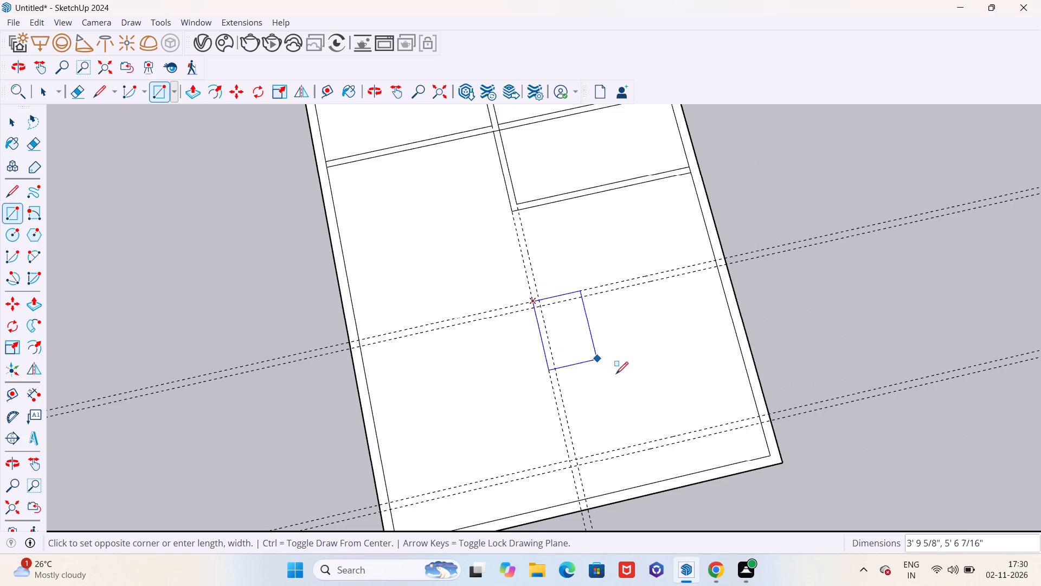
left_click(761, 424)
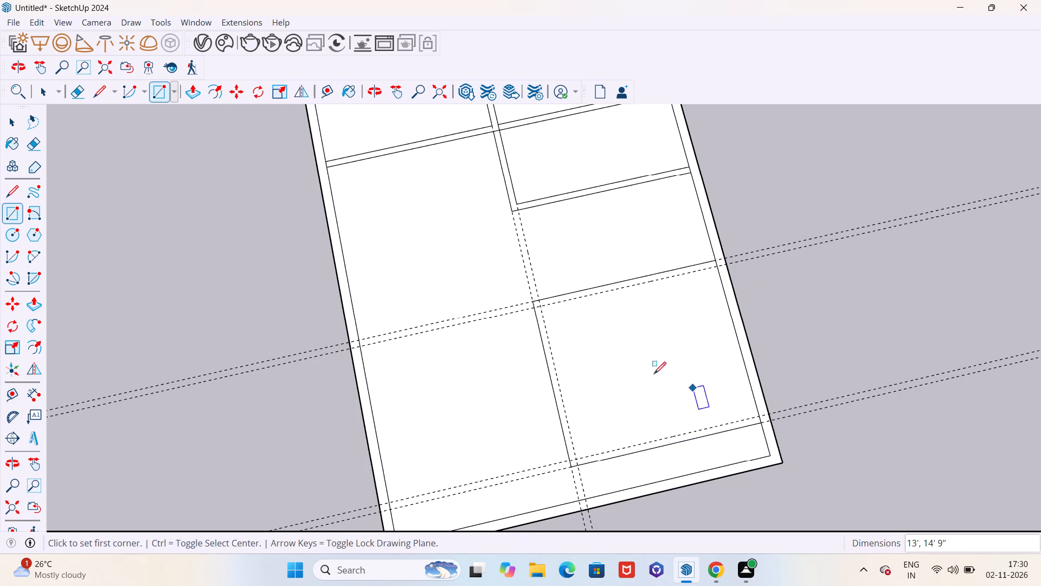
Draw the room's inner rectangle, 14'3" wide, between the inner guides and the long wall's inner edge.
left_click(542, 305)
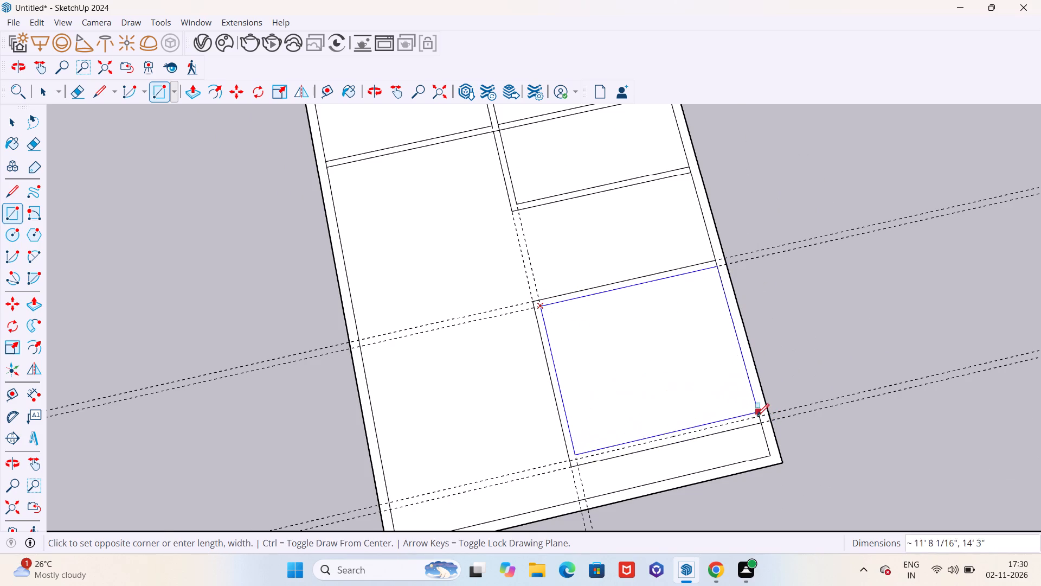
left_click(757, 414)
Erase all the cross guides and the two lengthwise guides around the new room.
scroll(607, 379, "down", 5)
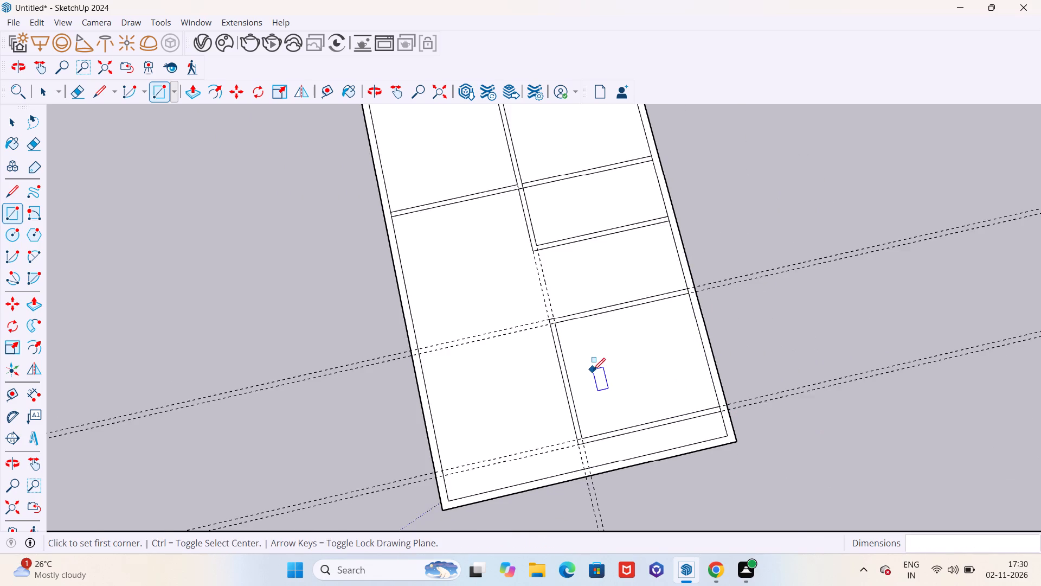
scroll(593, 370, "down", 4)
middle_click_drag(608, 367, 582, 379)
scroll(582, 379, "up", 3)
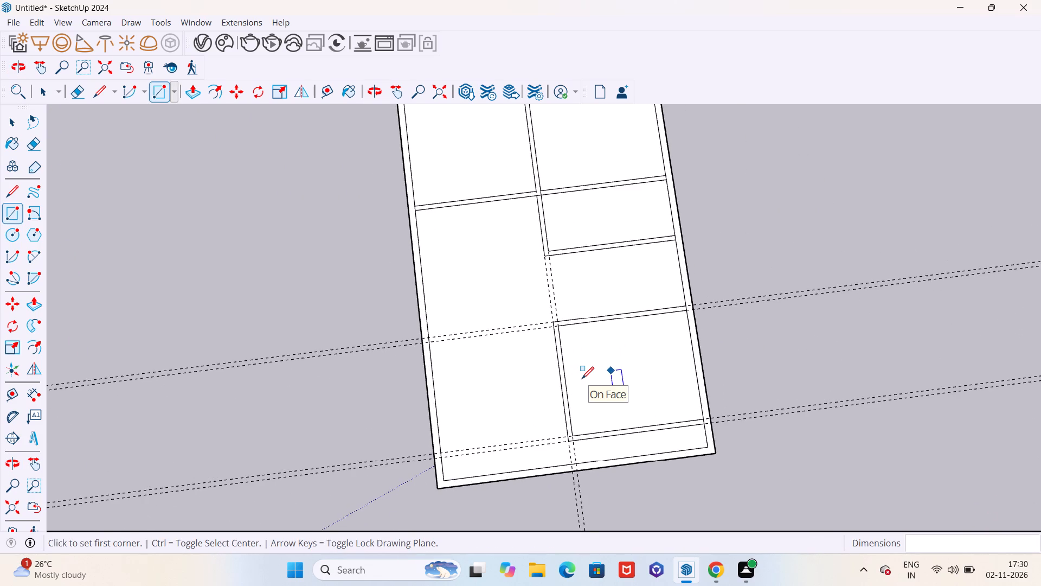
scroll(582, 378, "down", 4)
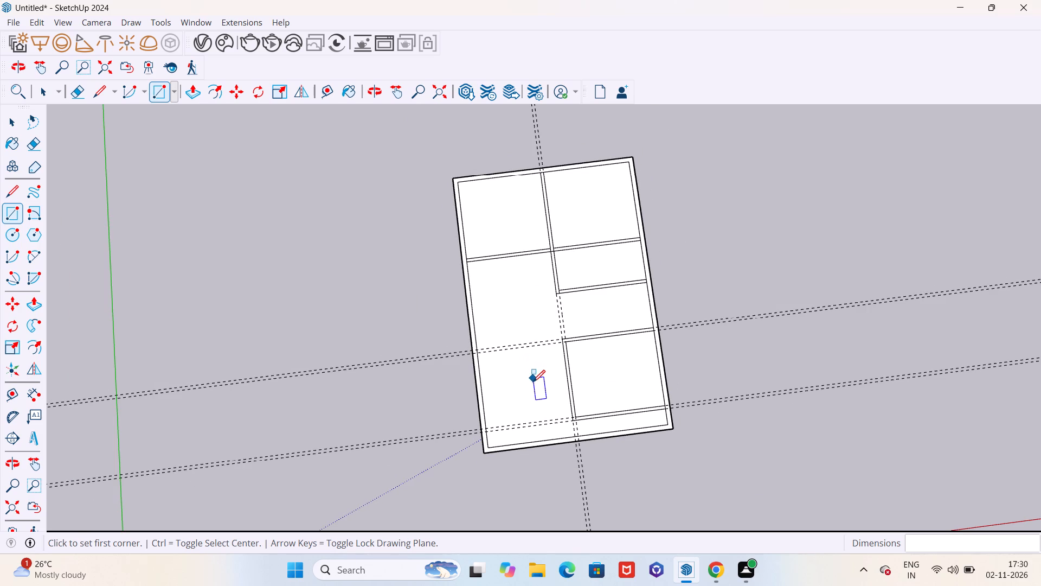
scroll(524, 431, "up", 3)
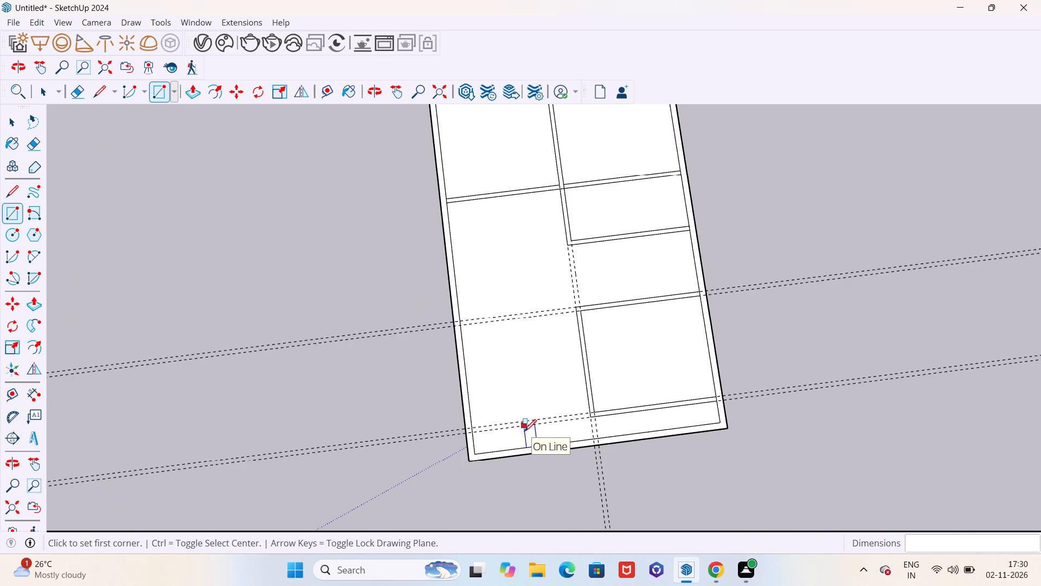
scroll(524, 431, "up", 4)
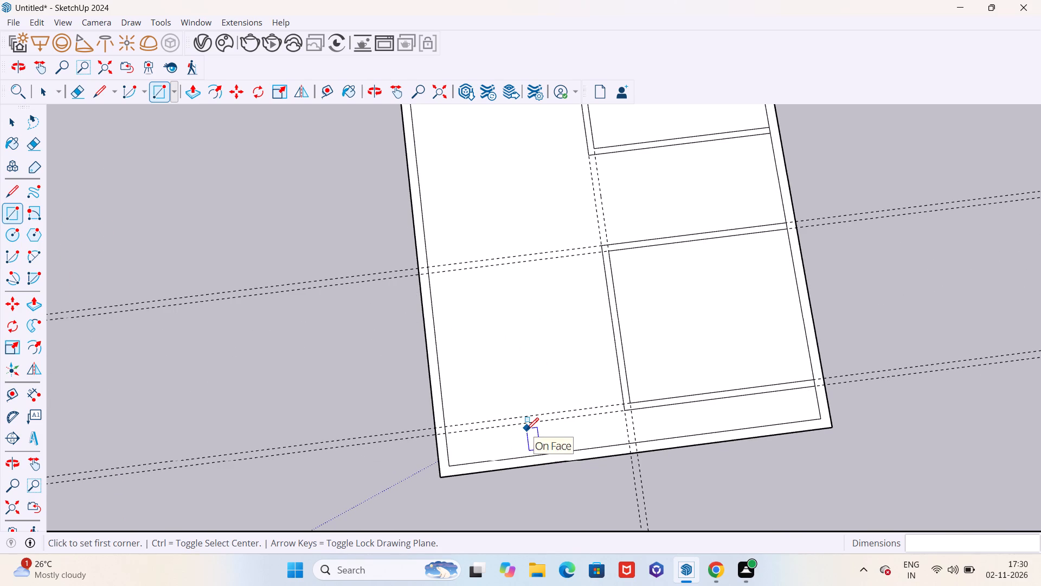
key("e")
scroll(526, 430, "down", 6)
left_click_drag(401, 332, 399, 453)
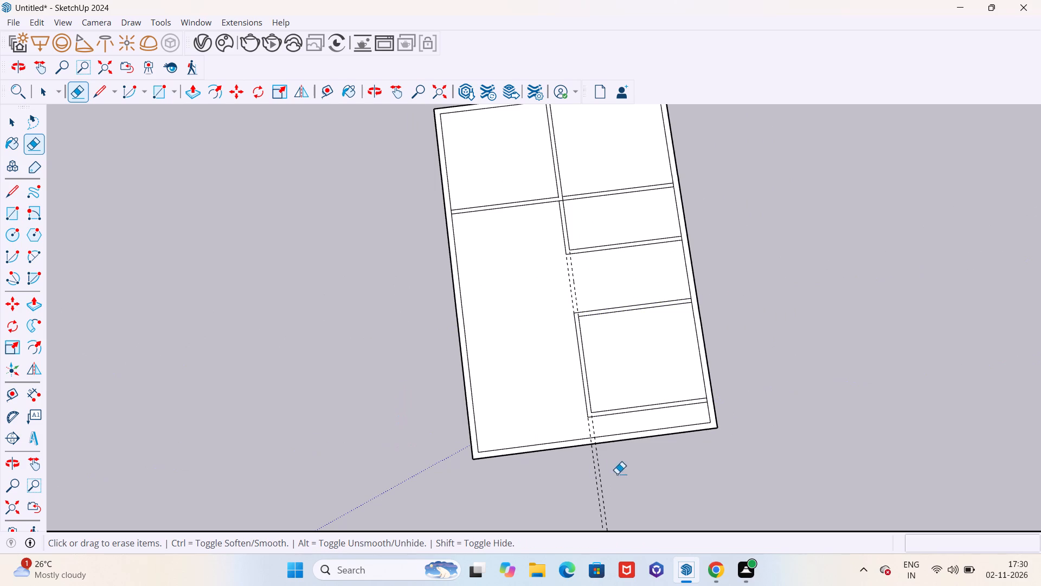
left_click_drag(634, 472, 581, 485)
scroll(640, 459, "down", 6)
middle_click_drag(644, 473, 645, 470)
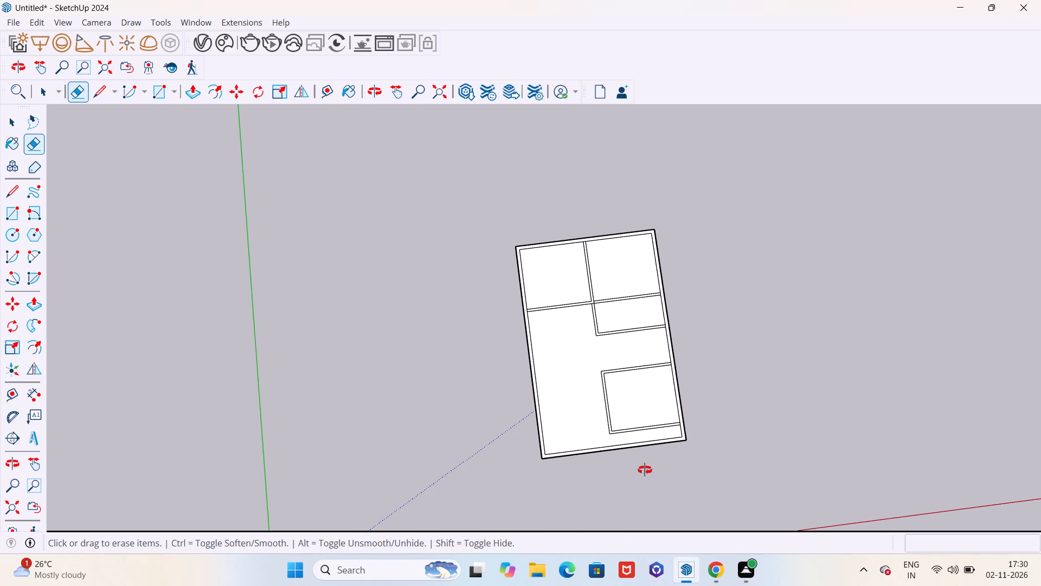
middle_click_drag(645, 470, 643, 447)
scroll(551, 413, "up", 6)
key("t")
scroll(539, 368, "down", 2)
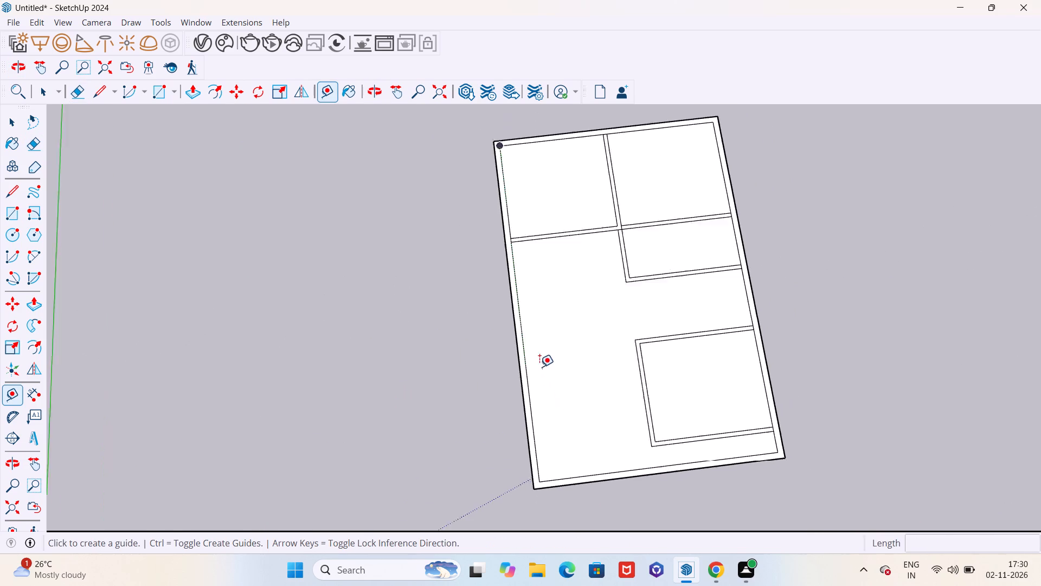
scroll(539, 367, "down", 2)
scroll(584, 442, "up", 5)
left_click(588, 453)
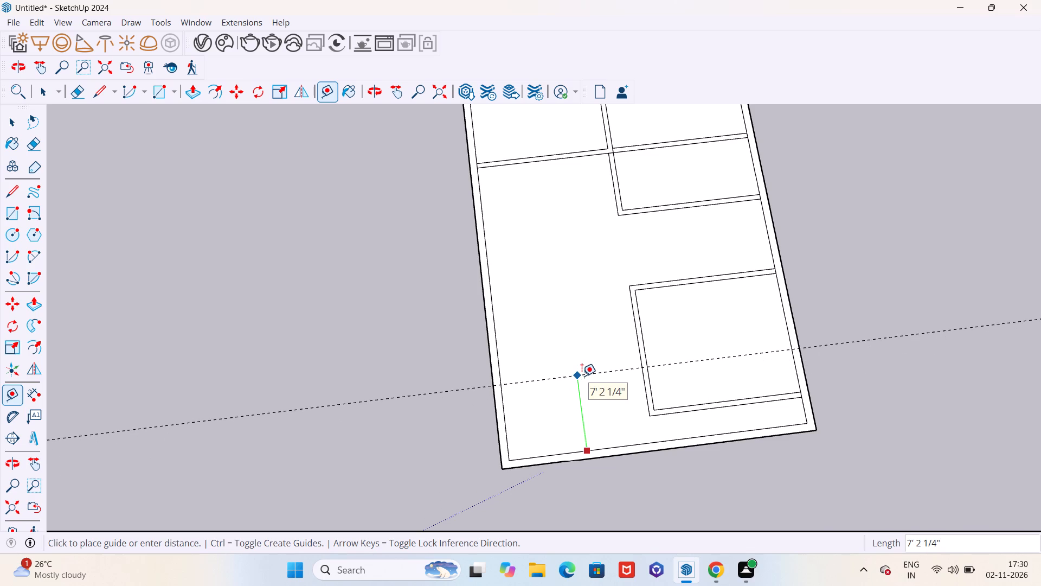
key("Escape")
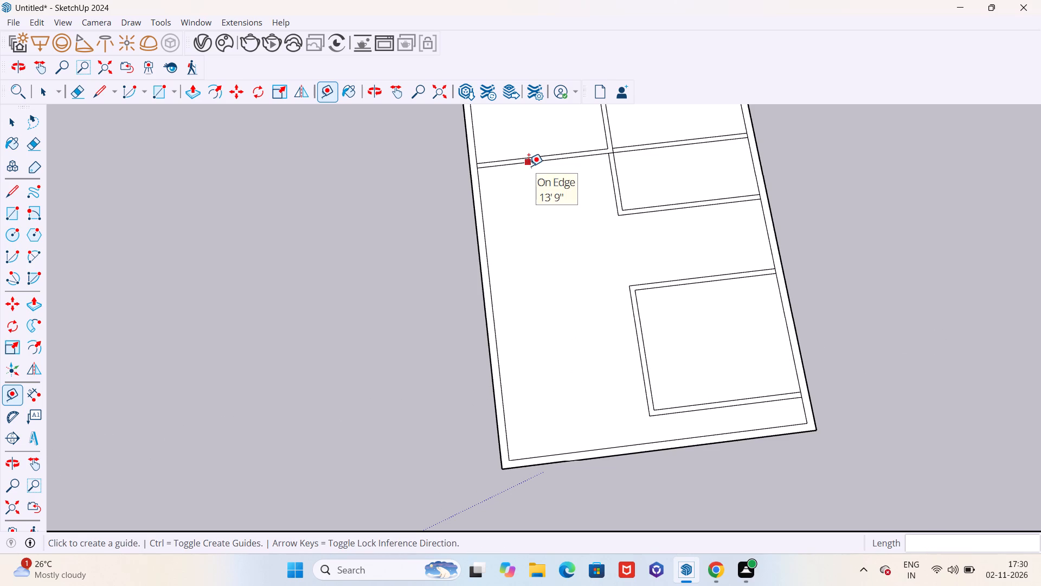
Place a parallel guide 11' from the 13'9" partition's outer edge, into the open floor area.
key("t")
left_click(534, 158)
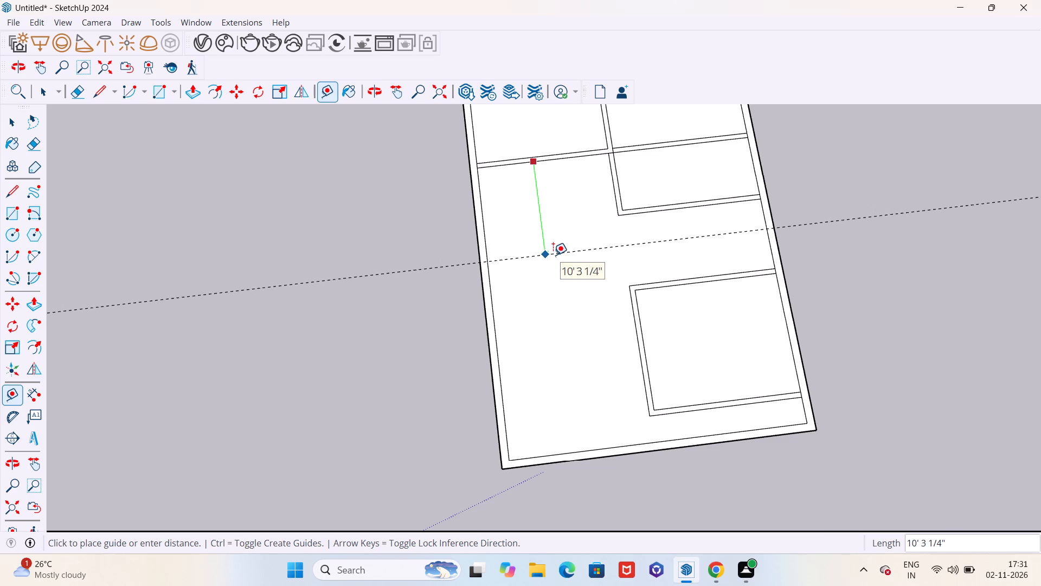
type("11")
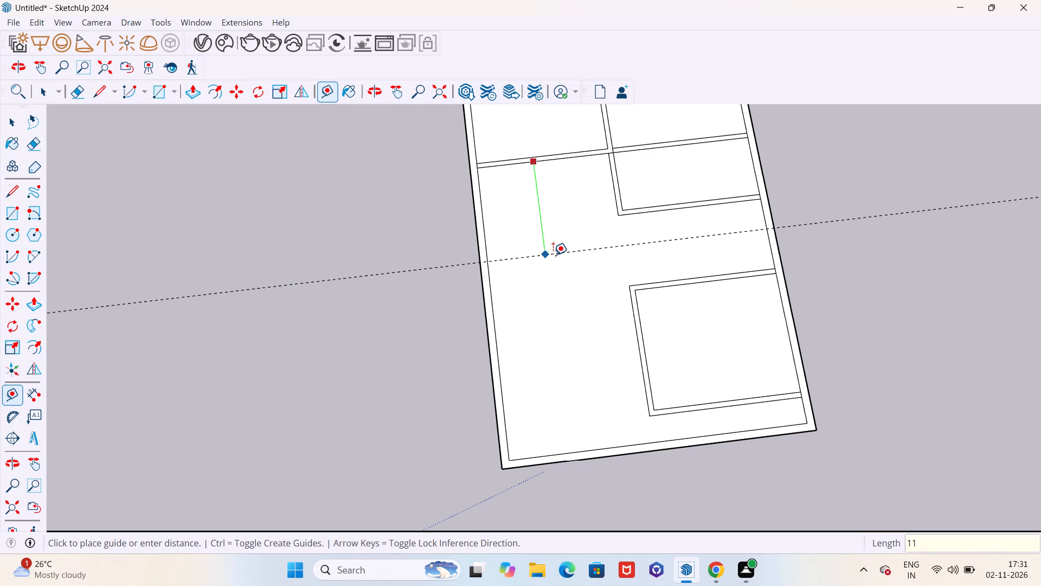
key("apostrophe")
key("Return")
Place a second parallel guide 13' from the 11' guide, towards the far end wall.
left_click(549, 262)
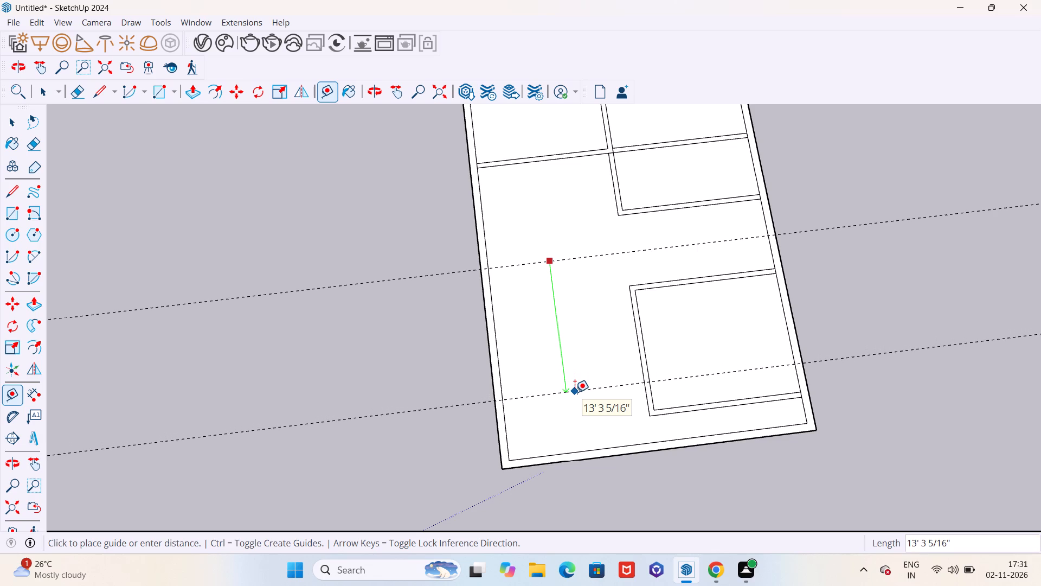
type("13'")
key("Return")
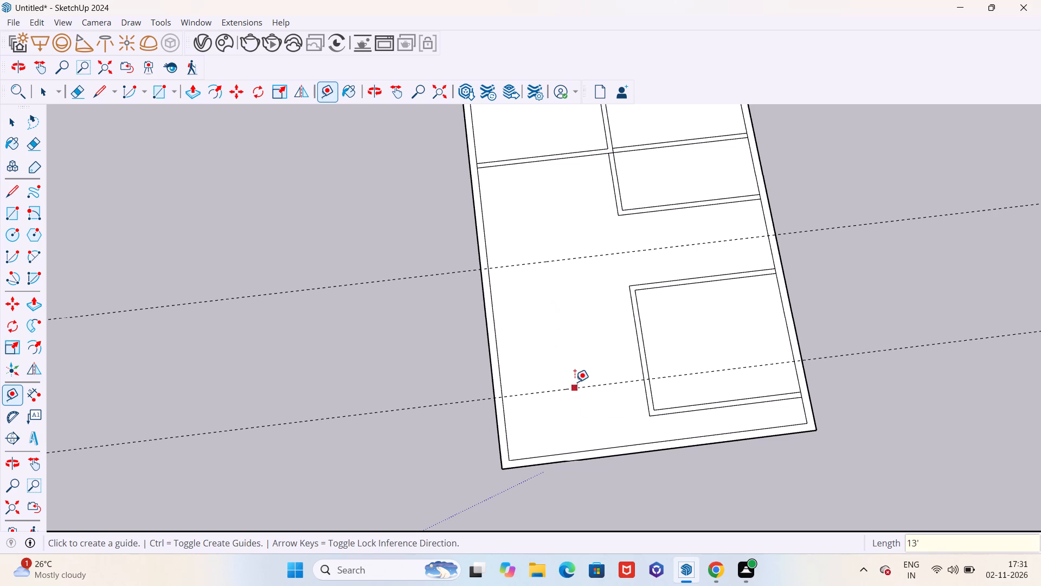
Measure the distance from the 13'9" partition's outer edge to the nearer cross guide.
scroll(575, 371, "down", 4)
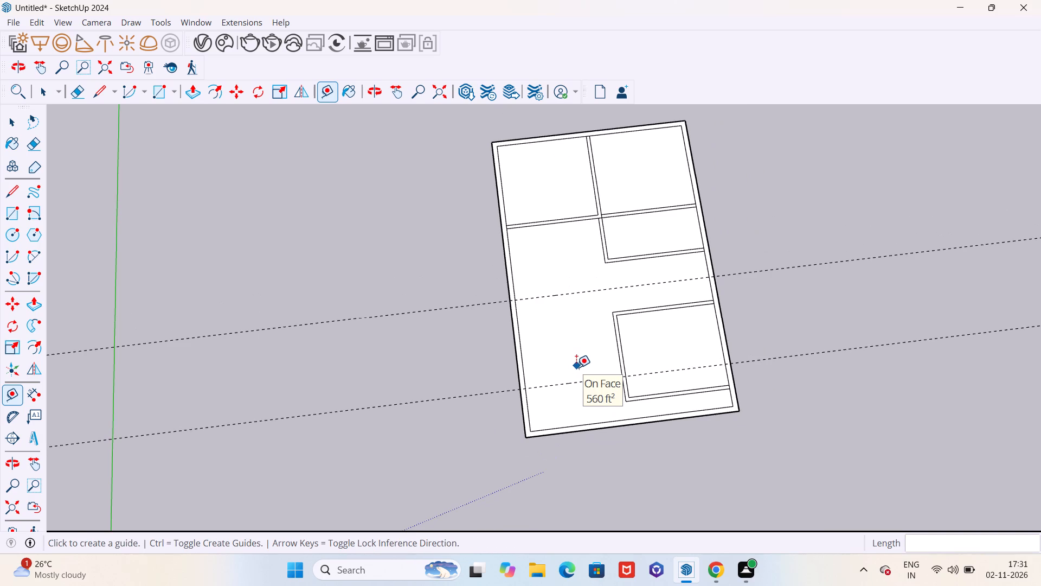
scroll(544, 258, "up", 4)
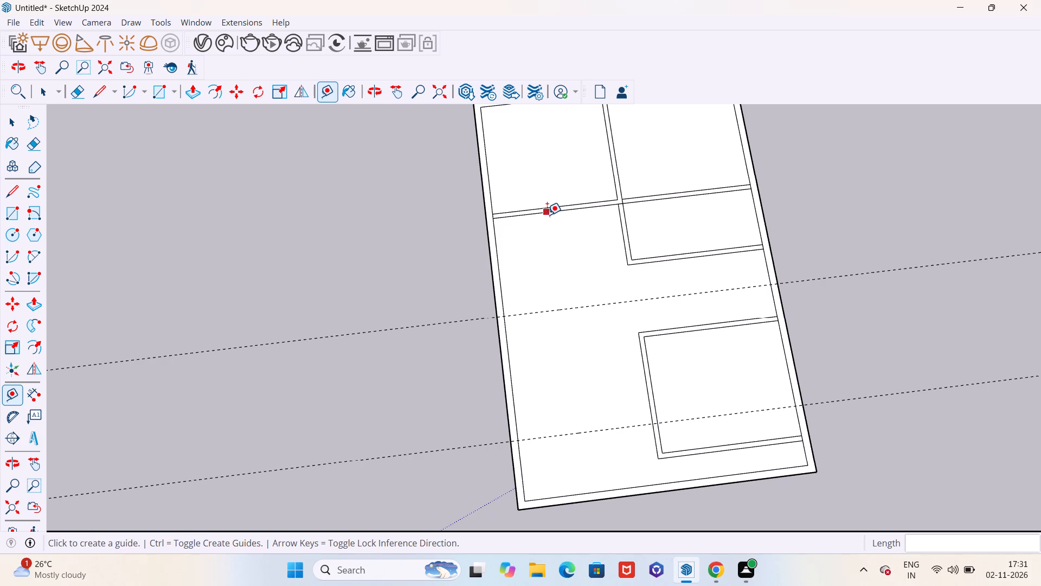
left_click(547, 215)
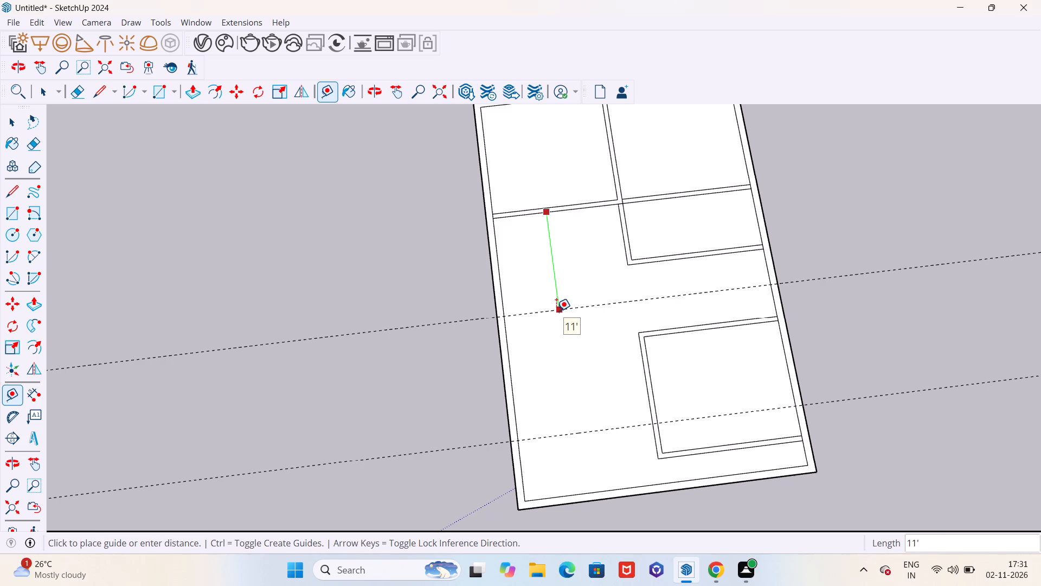
key("Escape")
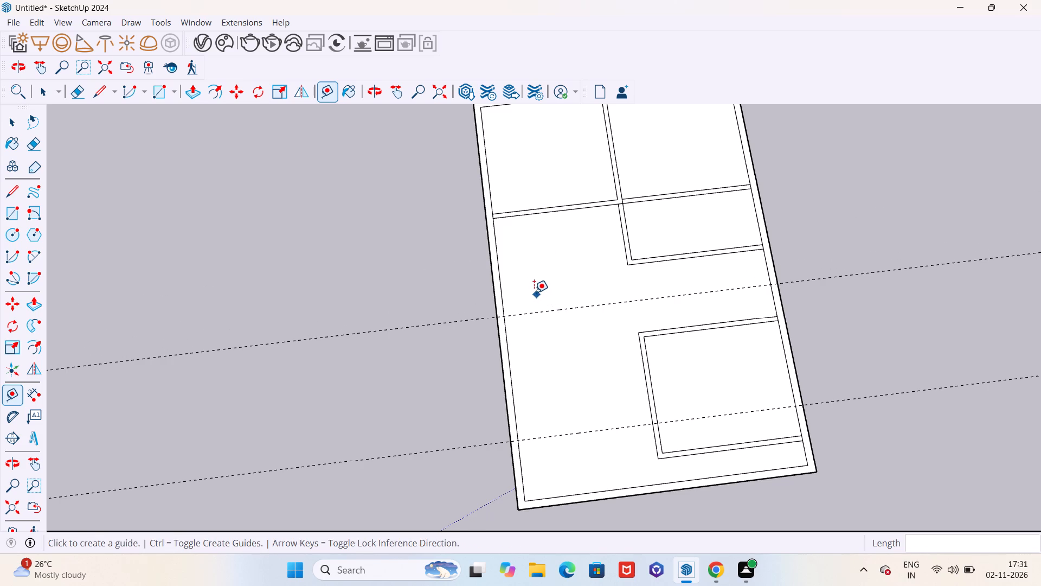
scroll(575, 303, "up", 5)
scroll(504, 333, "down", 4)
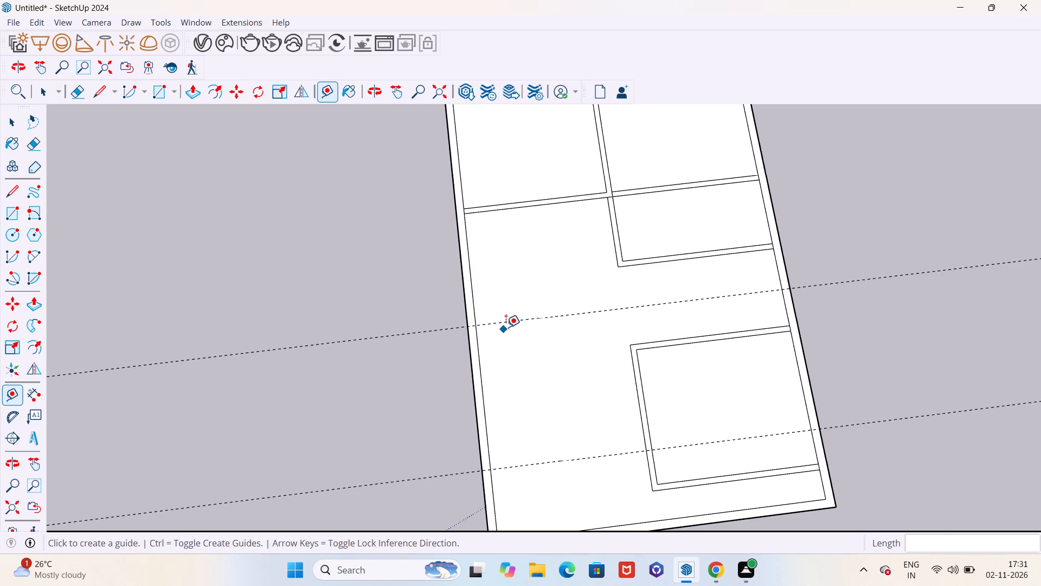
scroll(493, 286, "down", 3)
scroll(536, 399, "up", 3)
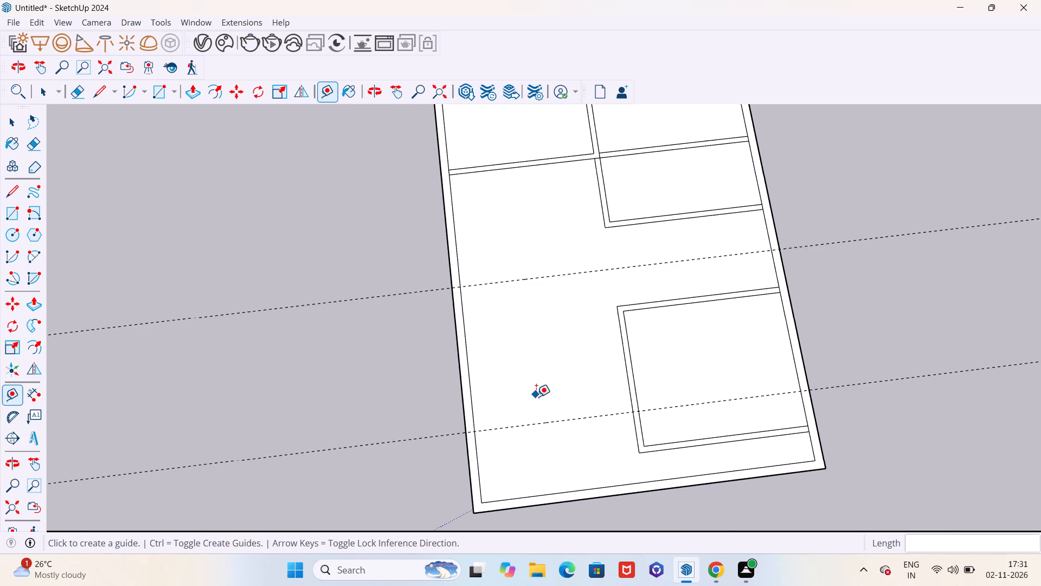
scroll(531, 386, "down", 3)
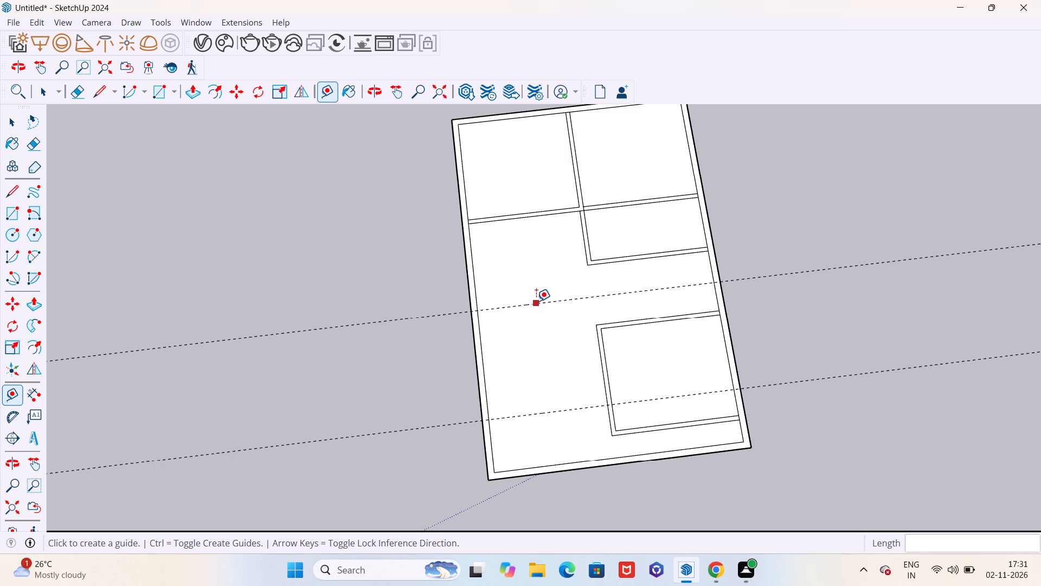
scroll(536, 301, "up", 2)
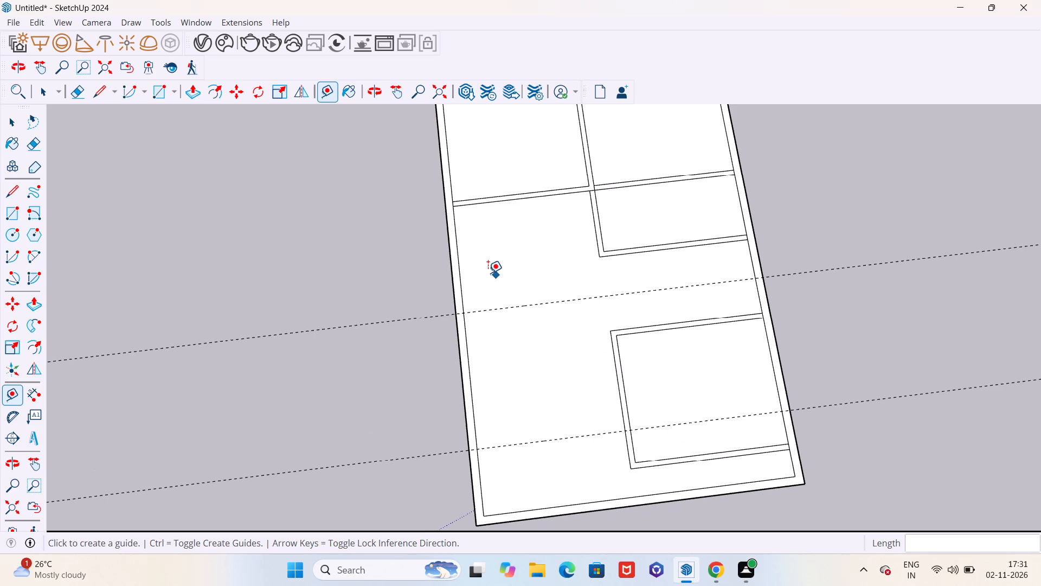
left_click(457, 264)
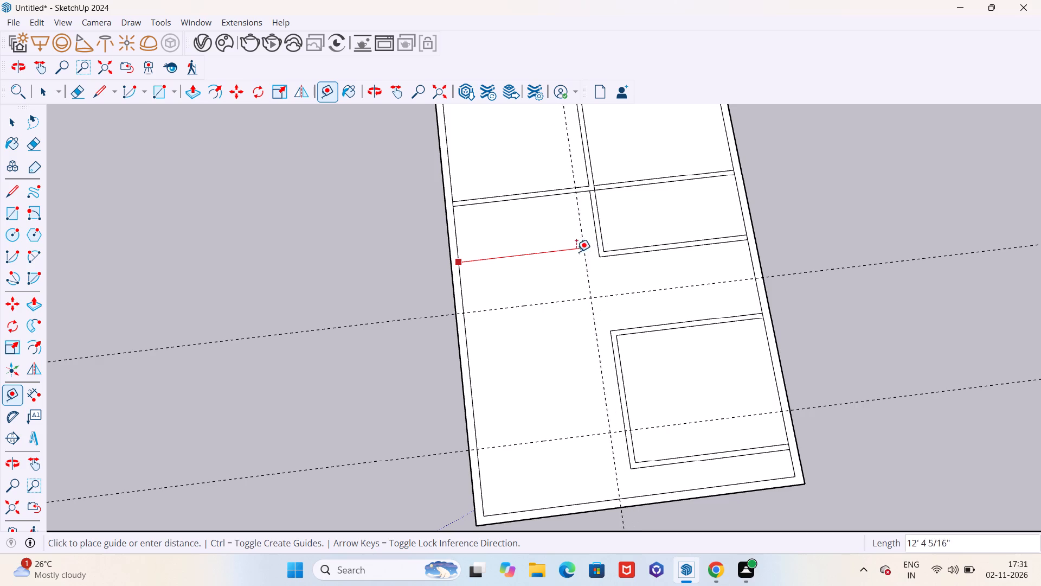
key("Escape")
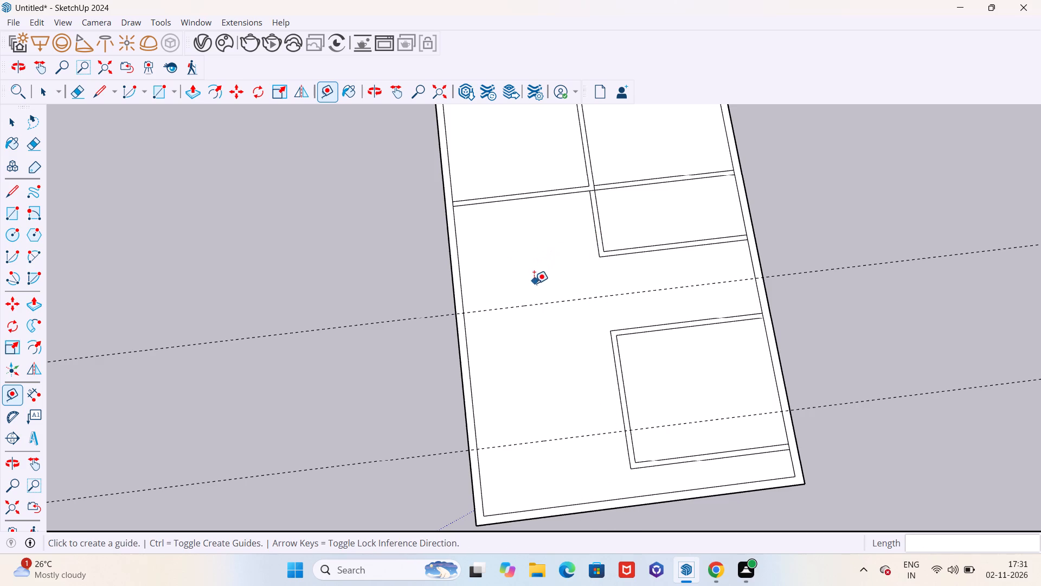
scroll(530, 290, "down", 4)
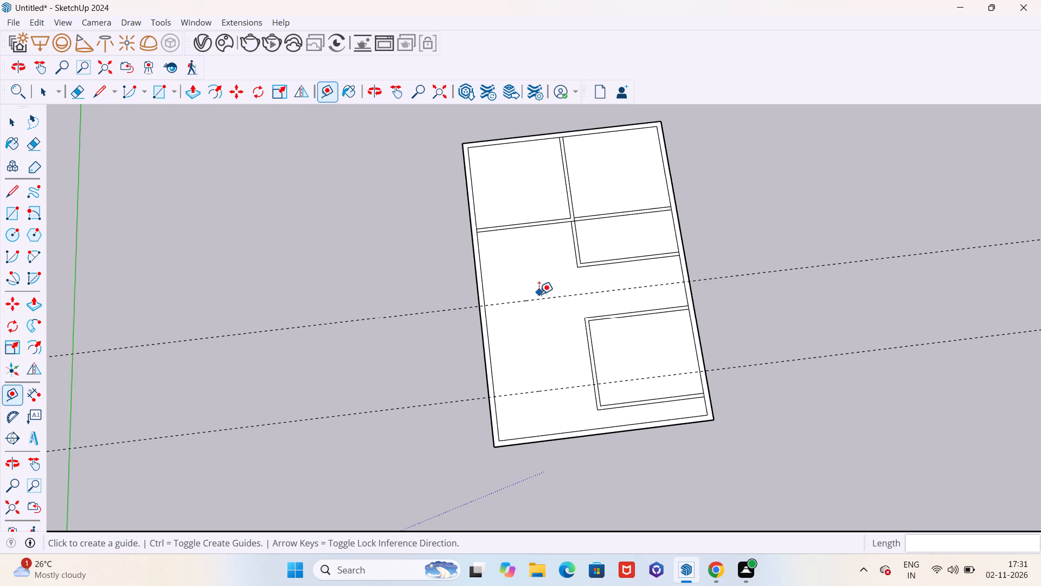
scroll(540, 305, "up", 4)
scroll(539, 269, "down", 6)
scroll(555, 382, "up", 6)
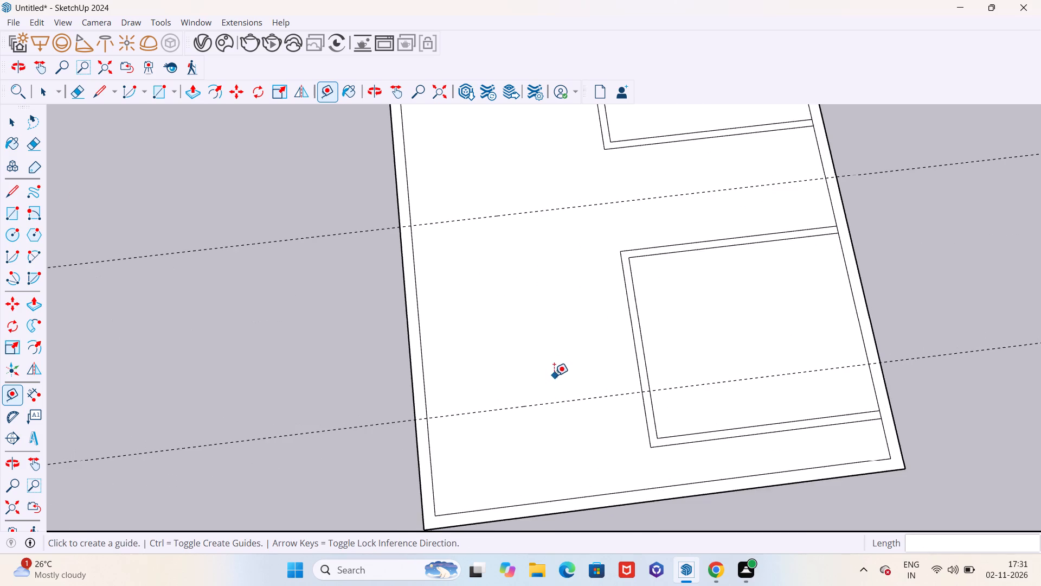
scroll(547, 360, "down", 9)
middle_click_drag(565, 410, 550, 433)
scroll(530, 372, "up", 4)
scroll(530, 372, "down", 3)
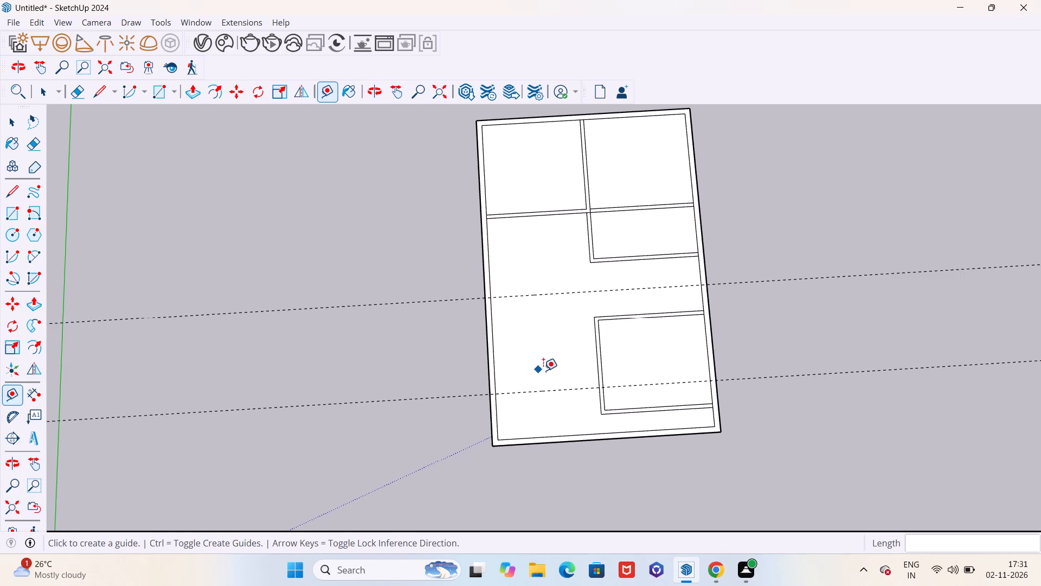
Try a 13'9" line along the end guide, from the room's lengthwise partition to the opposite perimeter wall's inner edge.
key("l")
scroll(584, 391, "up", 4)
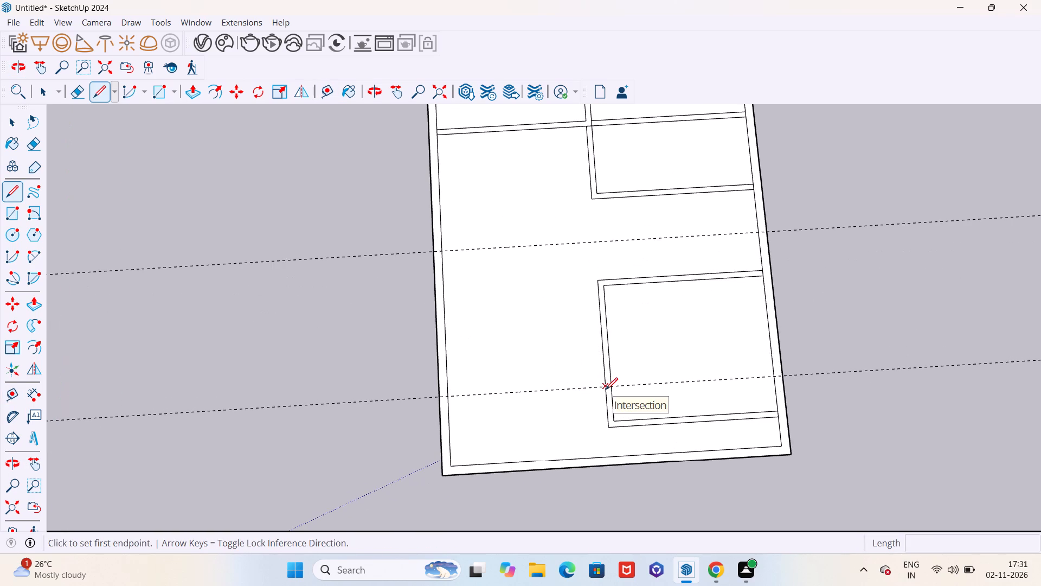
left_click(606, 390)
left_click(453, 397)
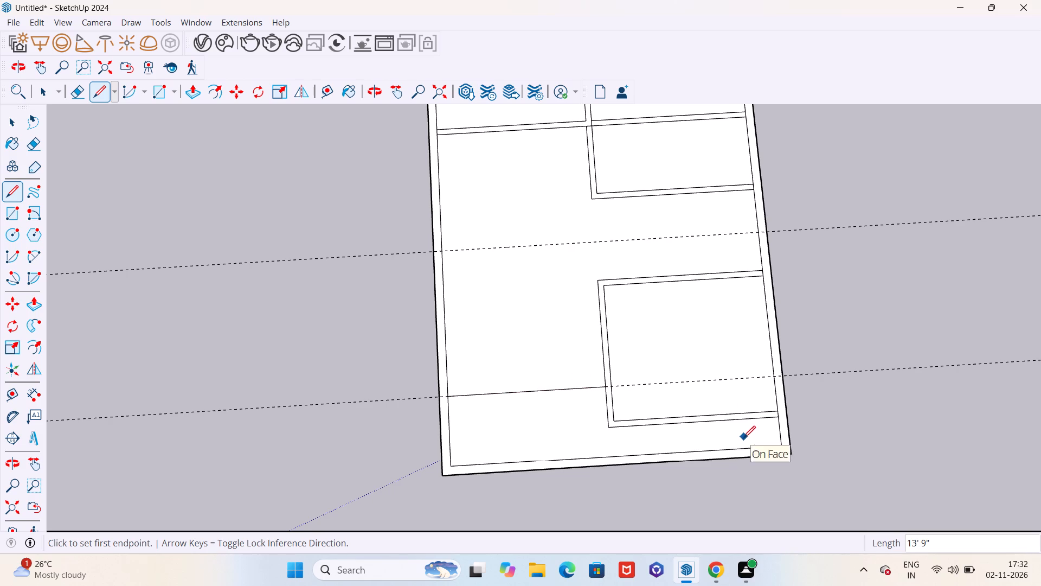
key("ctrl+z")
Erase the outer line of the room's cross partition facing the near end wall.
scroll(709, 431, "up", 1)
key("e")
scroll(709, 431, "up", 2)
scroll(709, 431, "down", 2)
scroll(709, 431, "up", 13)
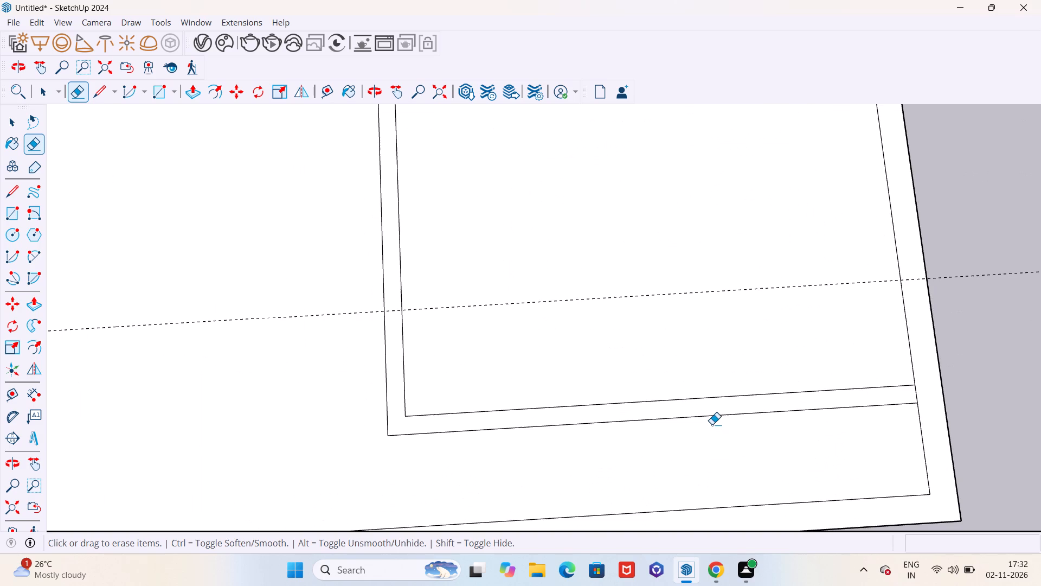
left_click(719, 416)
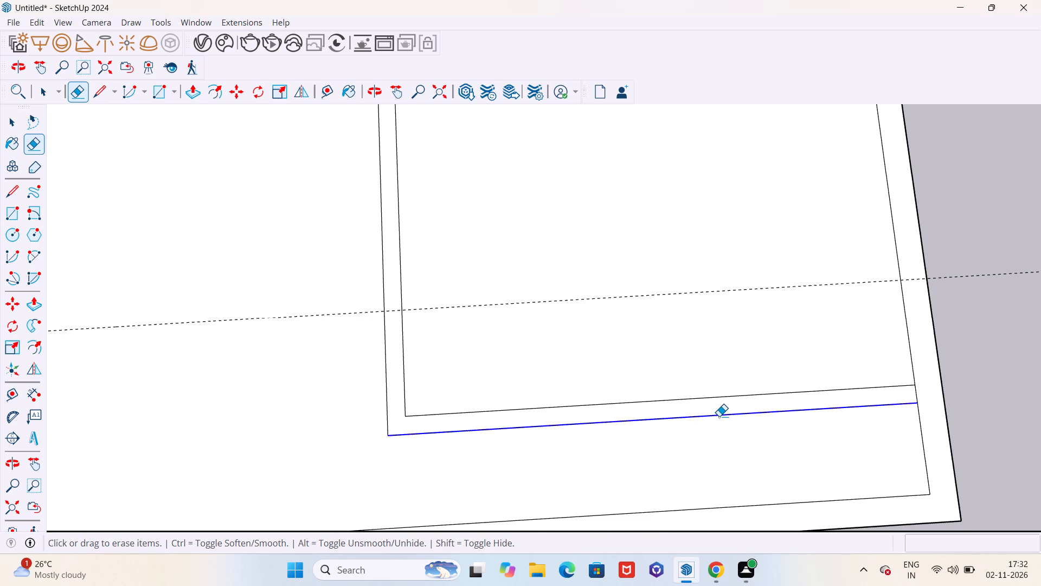
Place a parallel guide 9" outward from the inner line of the room's end-side cross partition.
key("t")
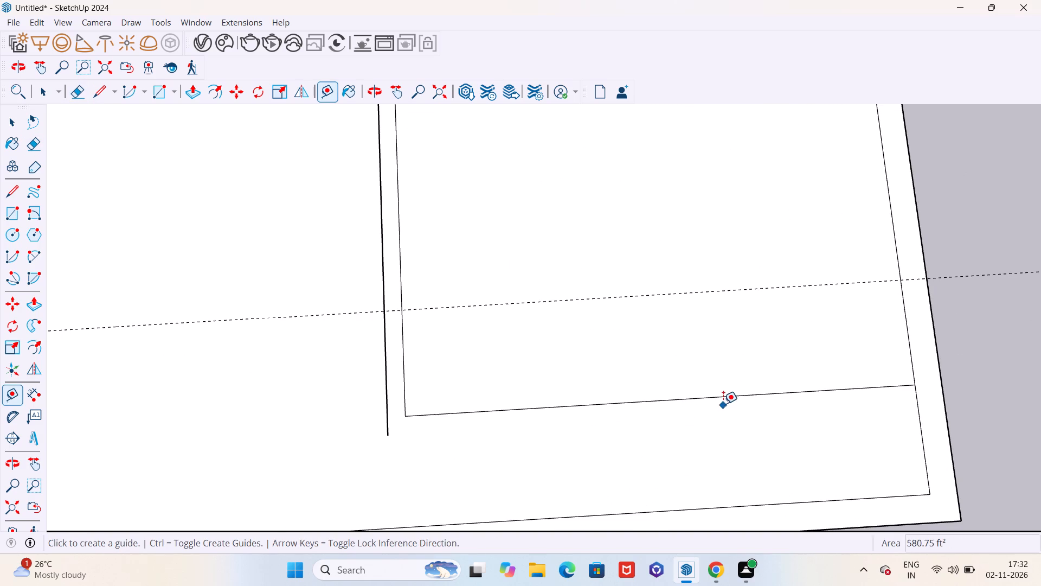
left_click(724, 399)
key("9")
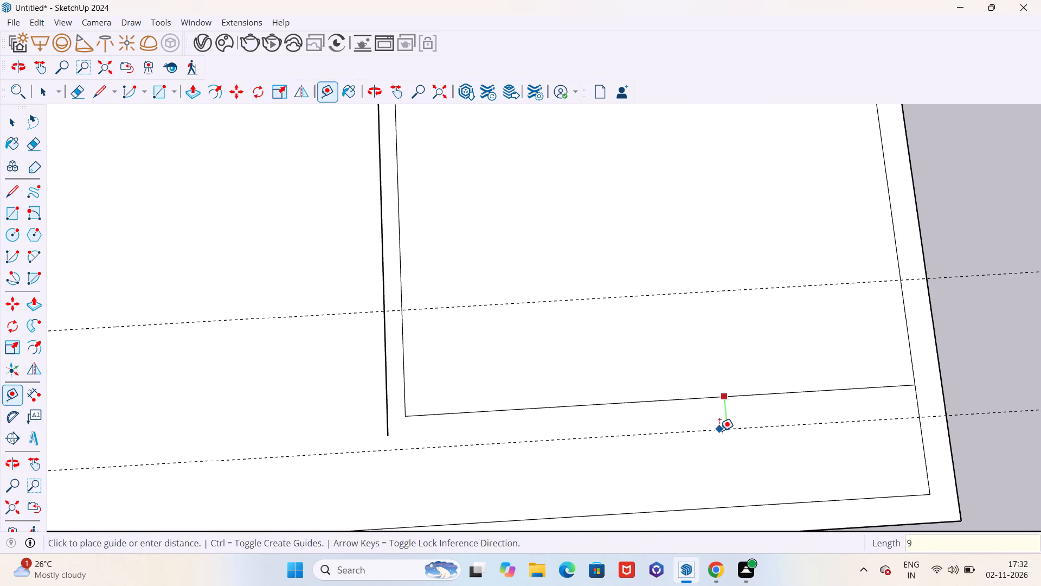
key("shift+quotedbl")
key("Return")
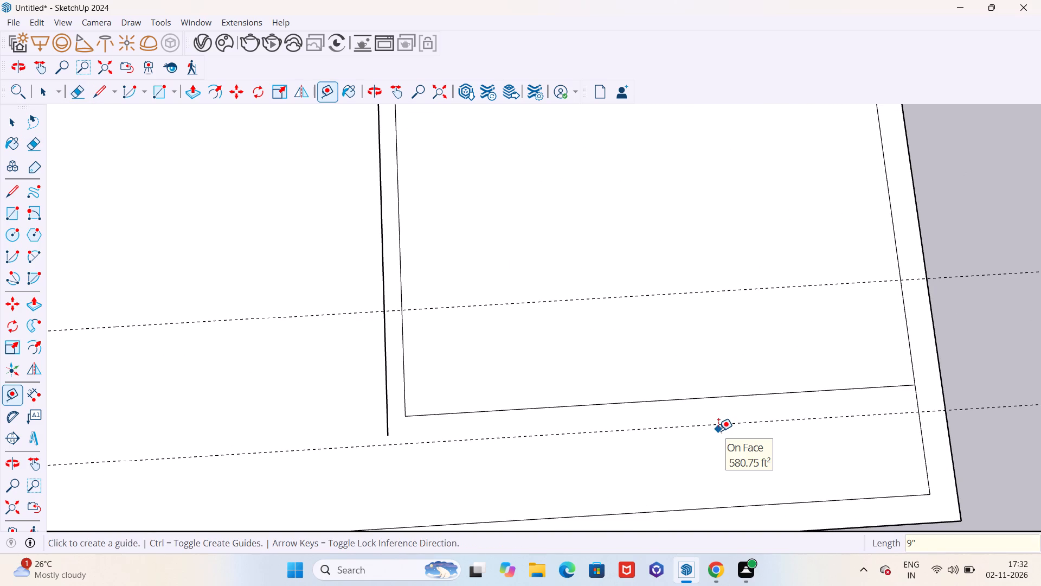
Extend the room's lengthwise outer partition line 3" to the 9" guide, continuing with a 14'9" line along it to the perimeter wall.
key("l")
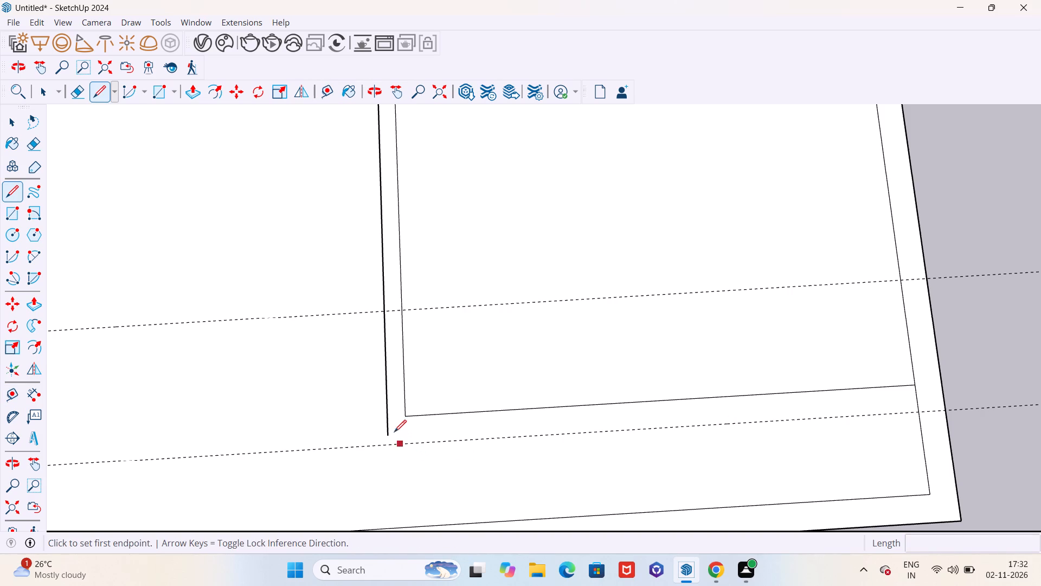
left_click(390, 435)
left_click(388, 447)
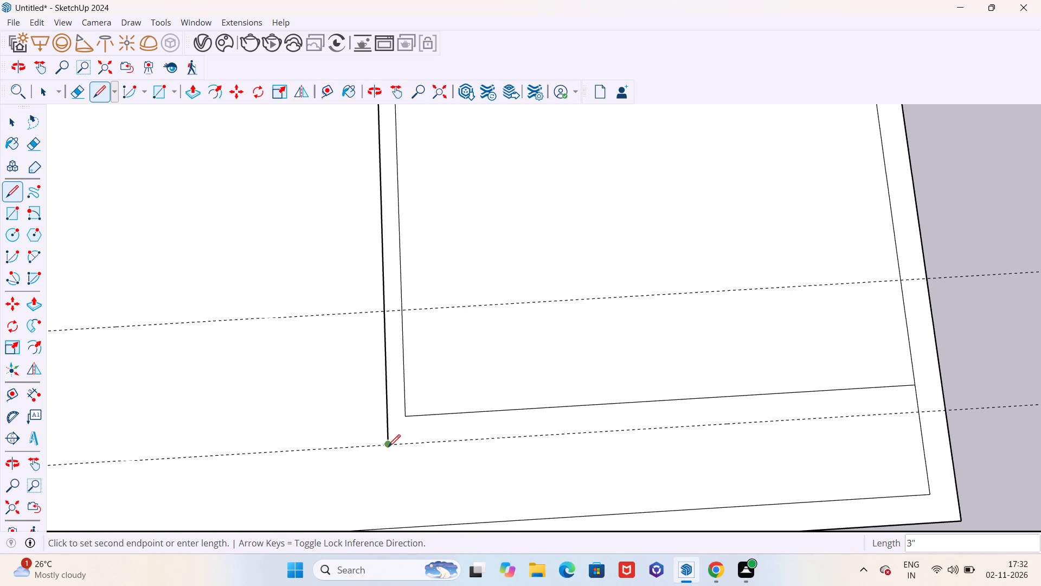
left_click(388, 447)
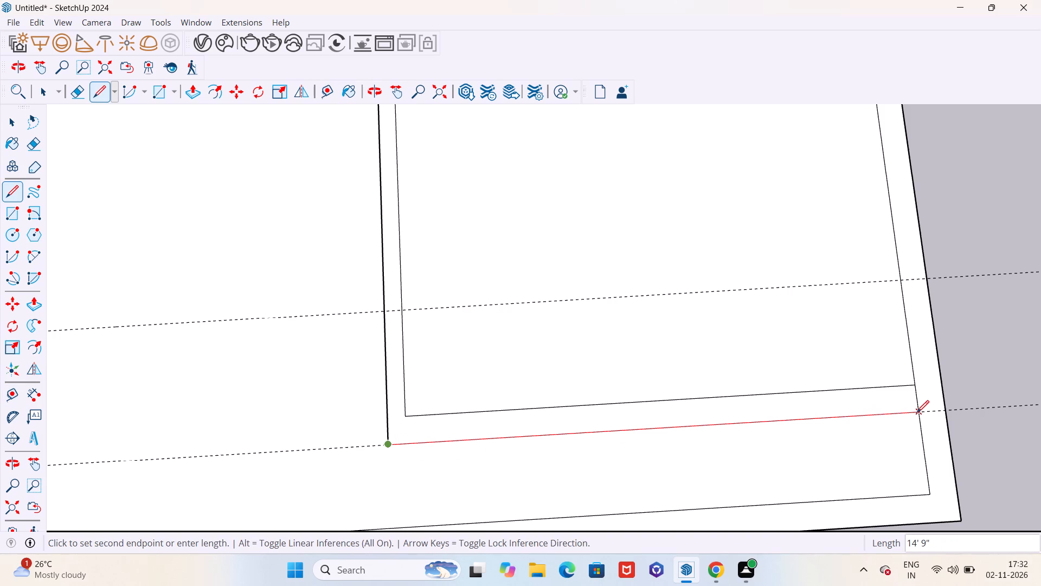
left_click(917, 412)
scroll(716, 414, "down", 11)
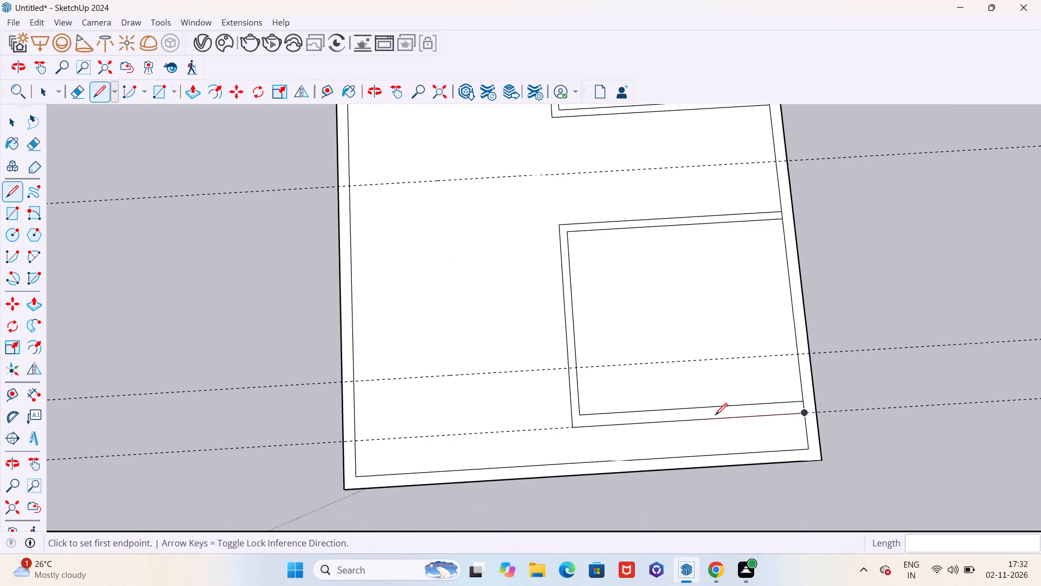
key("space")
Erase the 9" guide running along the room's redrawn outer partition edge.
key("t")
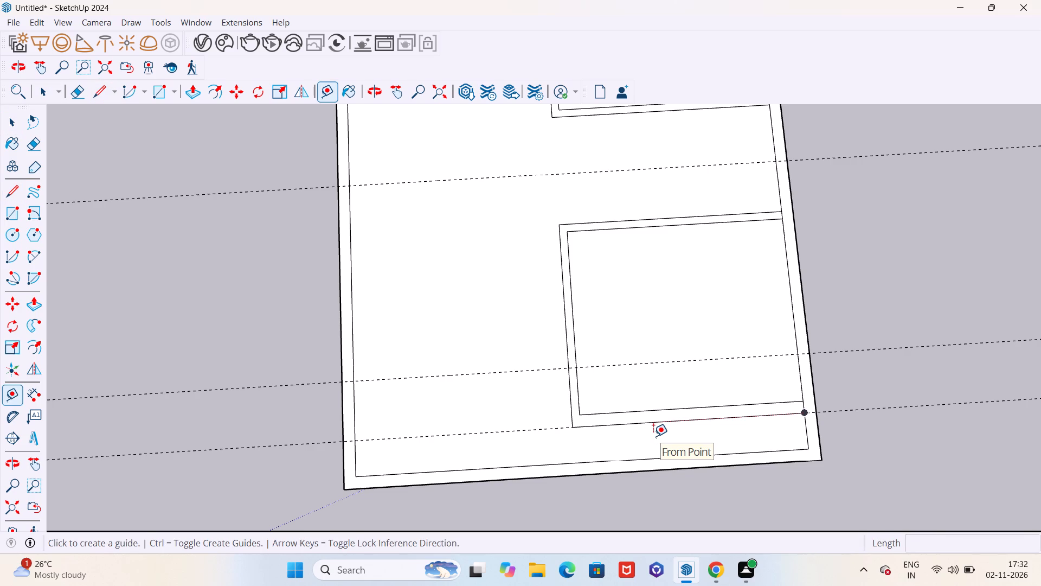
scroll(654, 436, "down", 5)
scroll(560, 436, "up", 5)
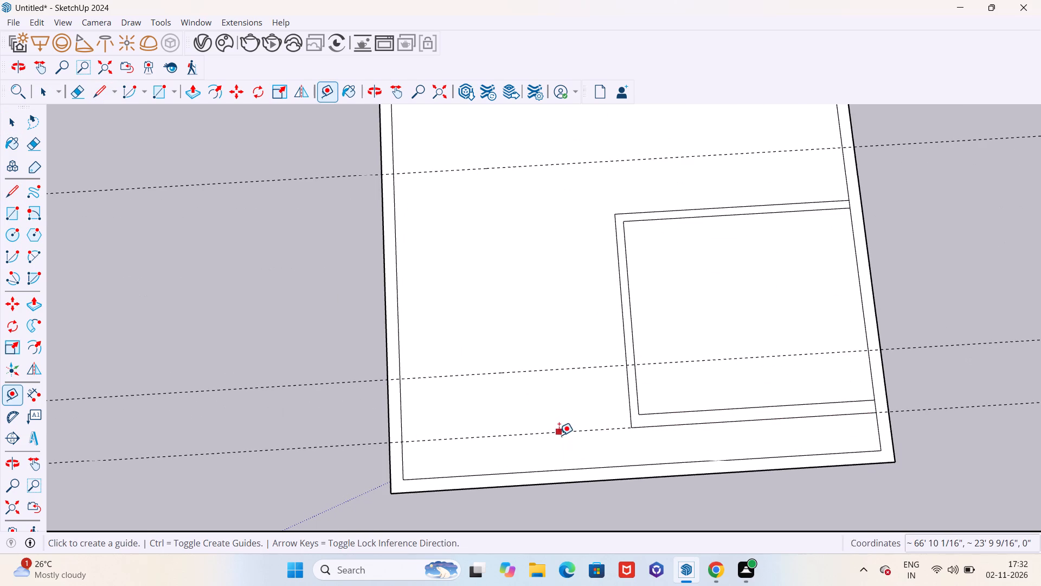
scroll(744, 436, "down", 4)
scroll(675, 447, "up", 1)
scroll(674, 447, "down", 2)
scroll(672, 447, "up", 2)
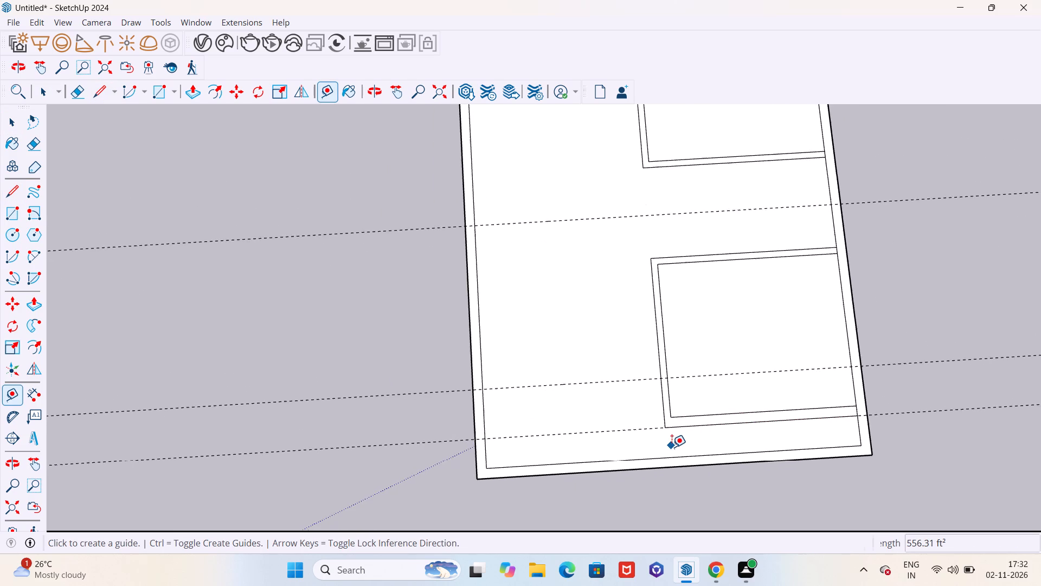
scroll(672, 447, "up", 6)
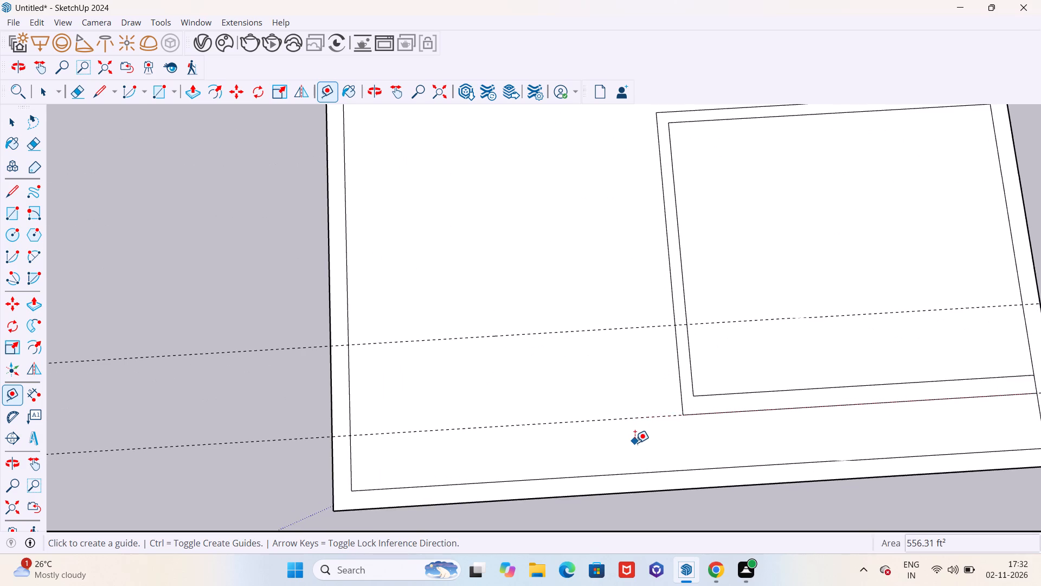
scroll(635, 443, "down", 6)
key("e")
left_click_drag(425, 425, 419, 443)
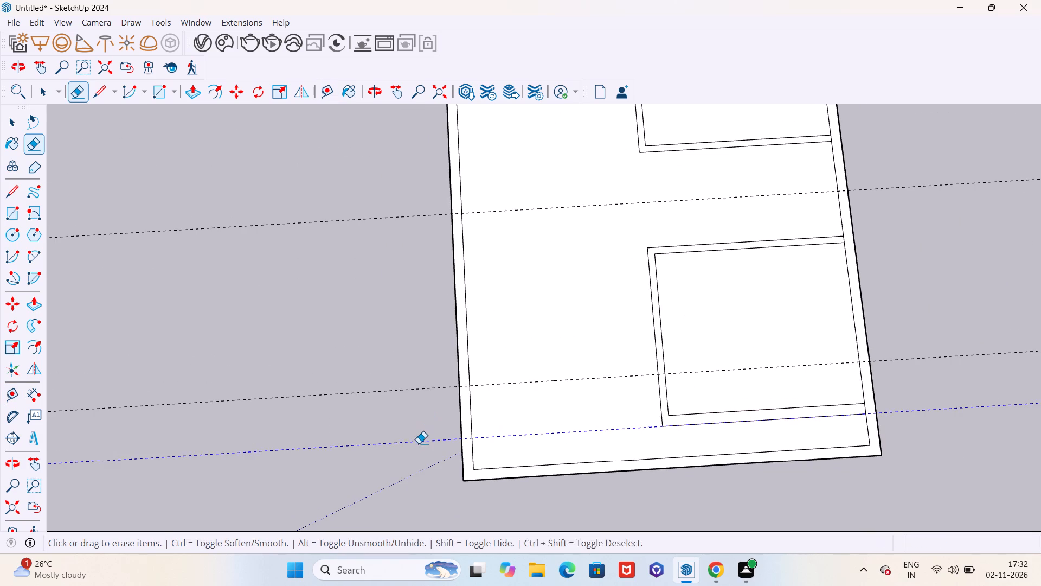
left_click_drag(419, 443, 418, 445)
Erase the inner wall line segments where the end room's two cross partitions meet the perimeter wall.
scroll(732, 418, "down", 5)
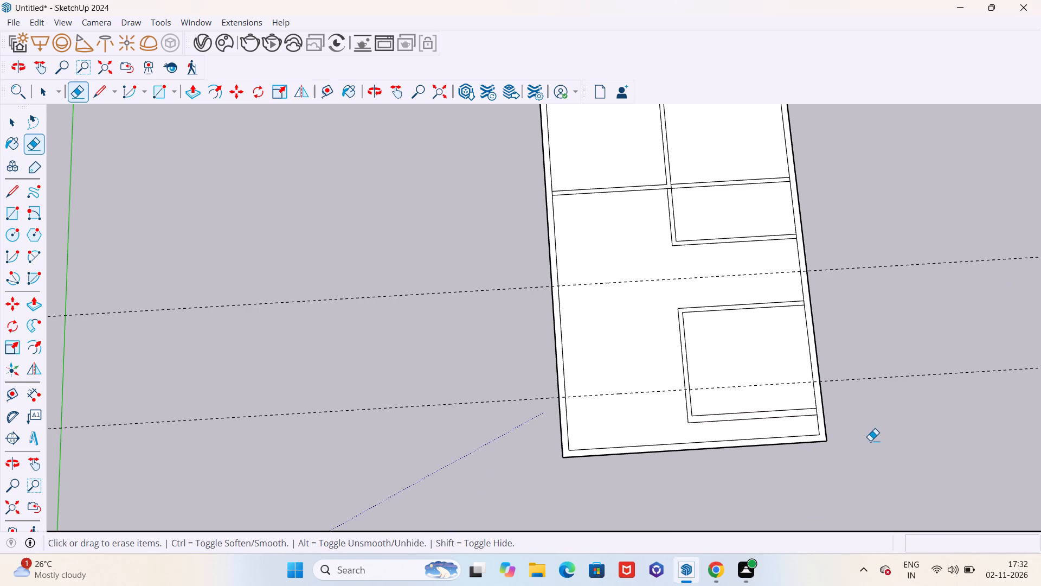
scroll(870, 440, "up", 4)
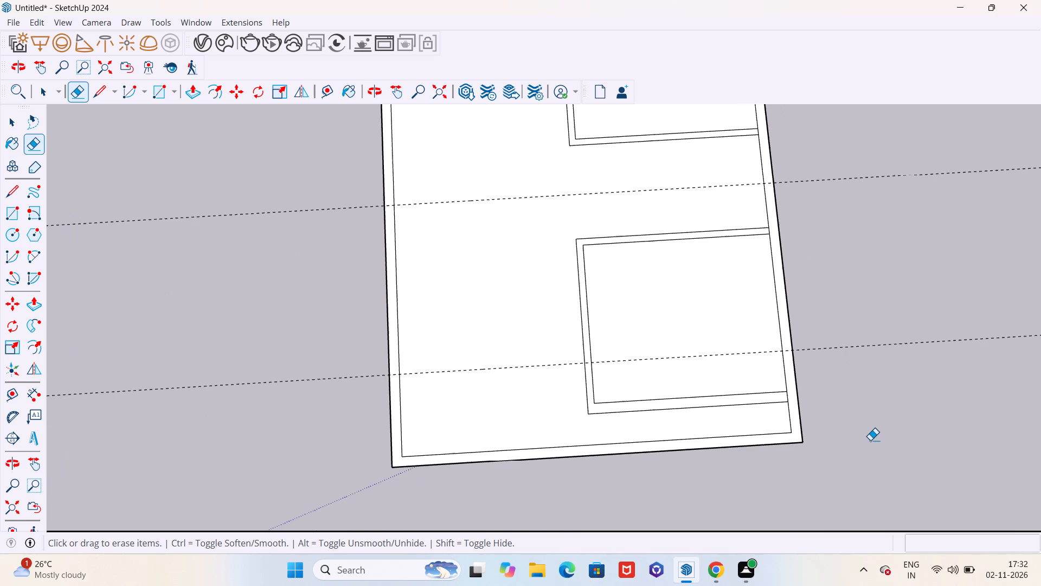
scroll(870, 440, "up", 1)
scroll(757, 440, "up", 6)
scroll(807, 391, "up", 6)
left_click(814, 353)
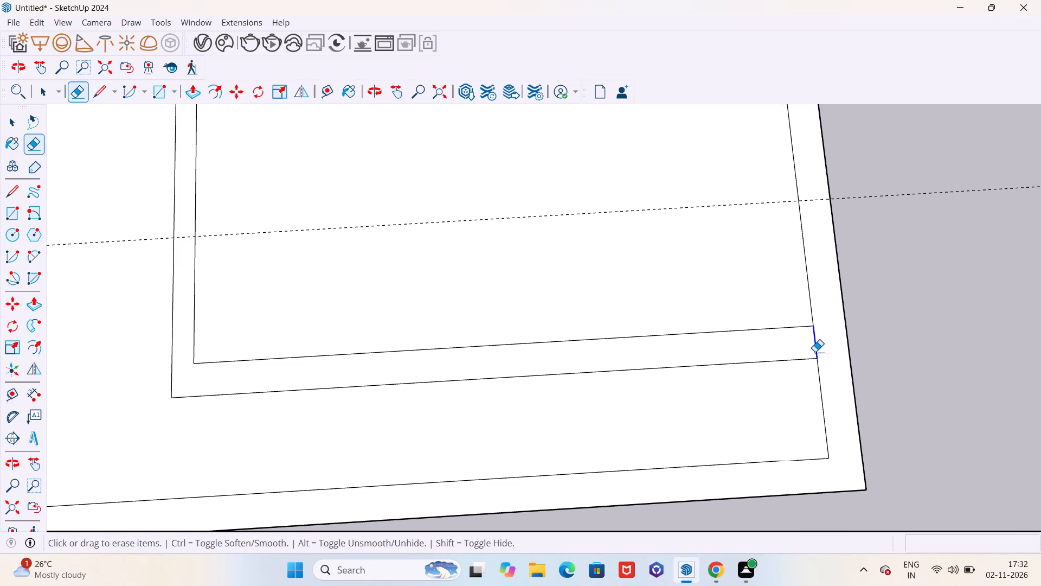
scroll(856, 373, "down", 16)
scroll(811, 238, "up", 9)
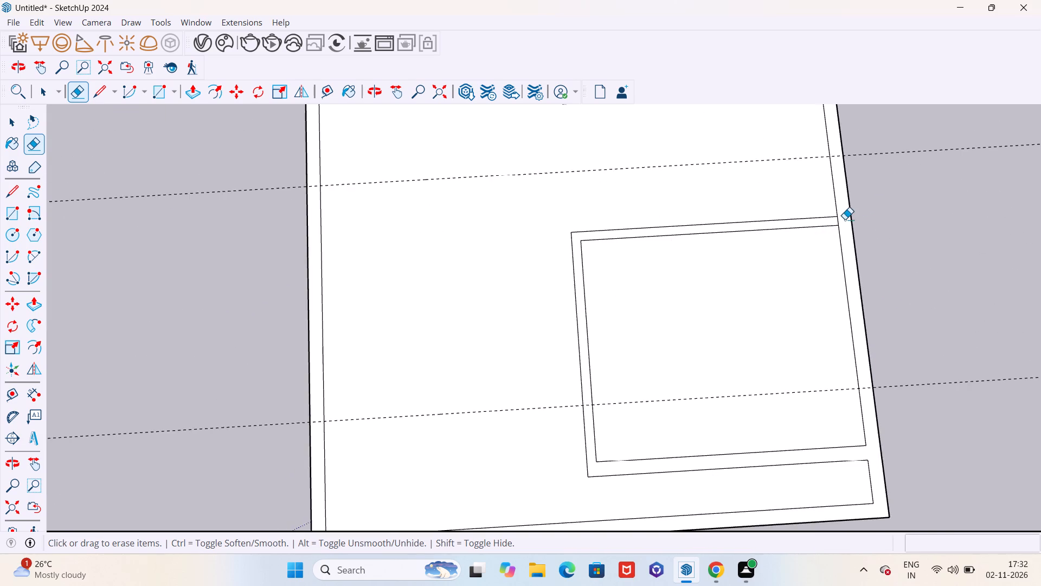
scroll(845, 219, "up", 9)
scroll(830, 227, "down", 1)
scroll(830, 227, "up", 5)
left_click_drag(833, 221, 843, 218)
scroll(818, 297, "down", 7)
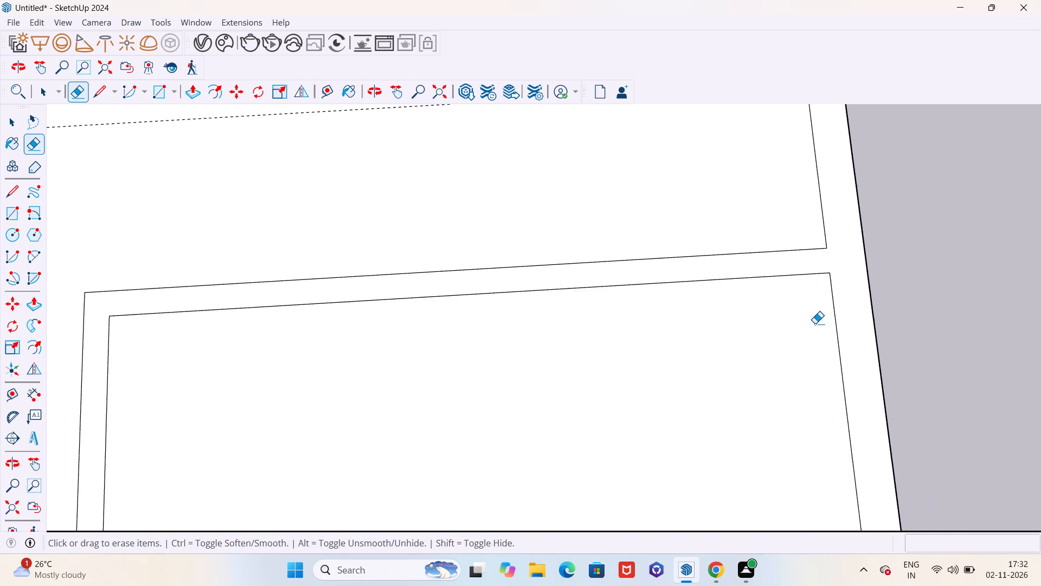
Erase the inner wall line segment where the small middle room's cross partition facing the open area meets the perimeter wall.
scroll(815, 323, "down", 4)
scroll(813, 325, "up", 2)
scroll(813, 325, "down", 14)
scroll(815, 180, "up", 10)
scroll(779, 227, "down", 2)
scroll(780, 227, "up", 8)
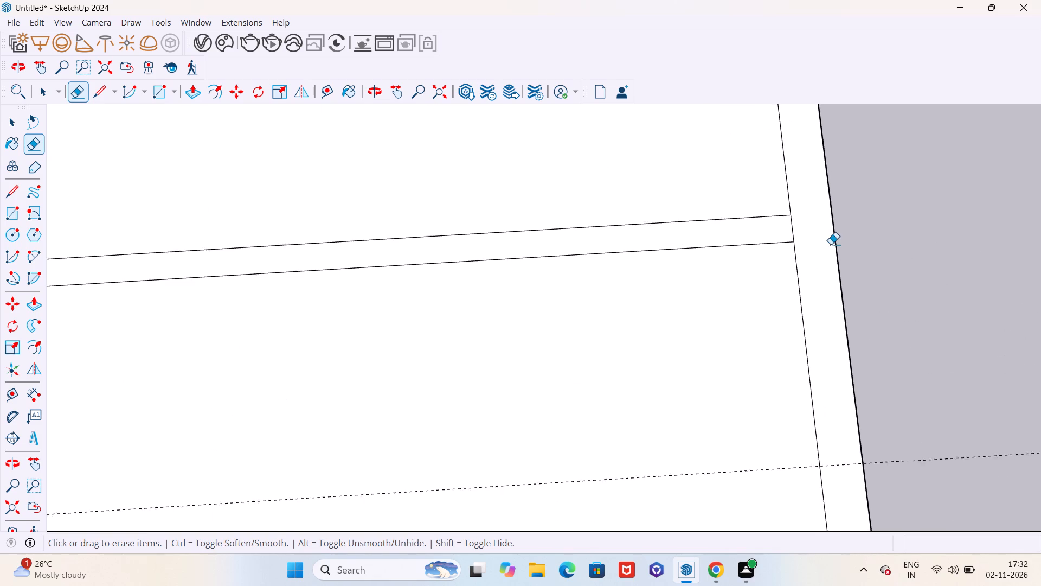
scroll(831, 244, "up", 6)
left_click_drag(791, 225, 777, 225)
Erase the two remaining cross guides over the floor plan.
scroll(731, 226, "down", 17)
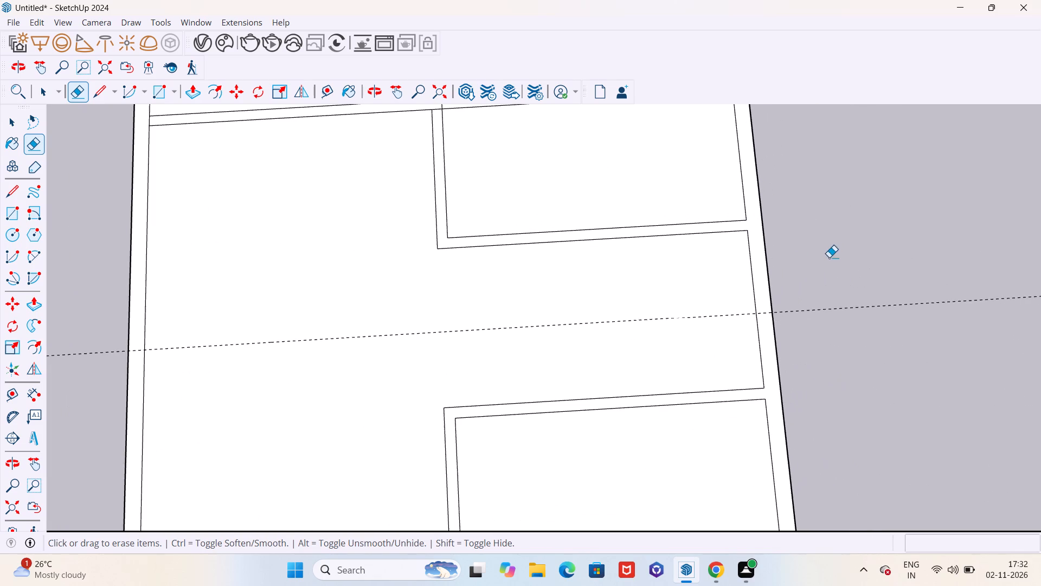
left_click_drag(831, 292, 836, 333)
scroll(856, 360, "down", 13)
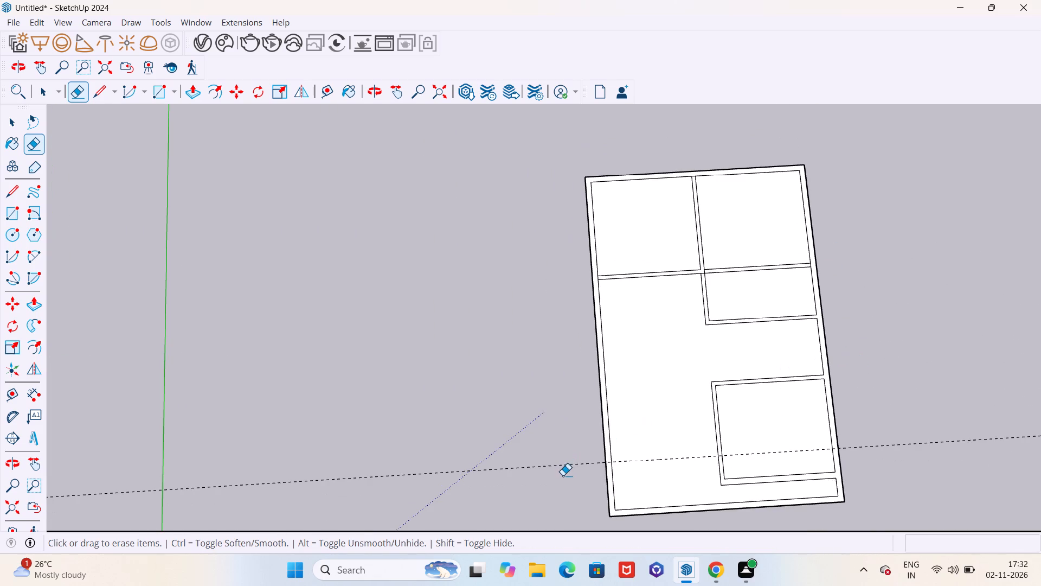
left_click_drag(563, 475, 562, 443)
scroll(727, 263, "up", 17)
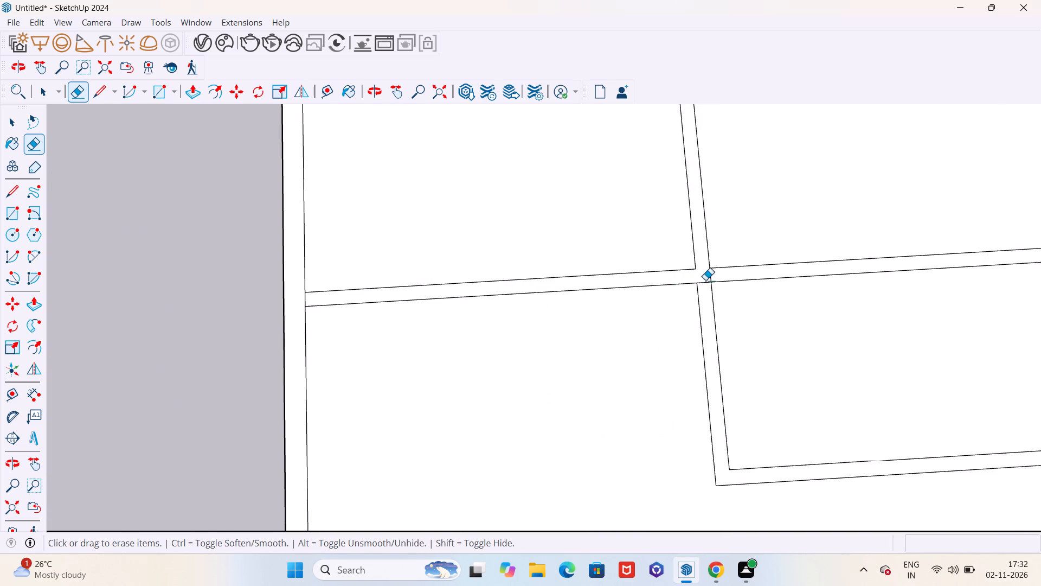
Erase the short leftover segment closing off the cross partition at the central partition crossing.
scroll(705, 280, "up", 10)
left_click_drag(716, 273, 749, 274)
scroll(731, 284, "down", 20)
scroll(731, 284, "down", 1)
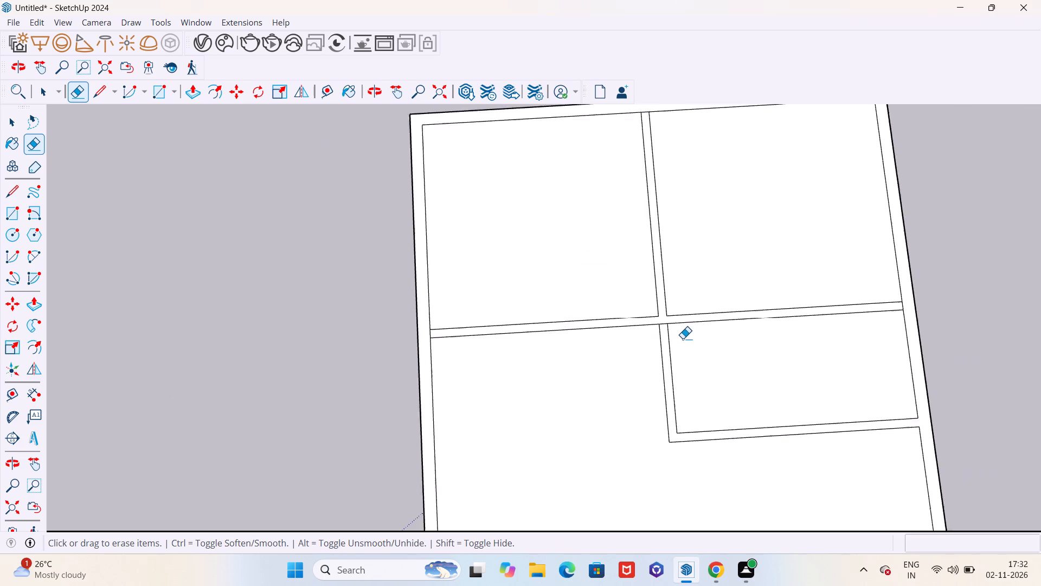
Erase the inner wall line segments where the partition between the two upper rooms and the cross partition beside the open area meet the perimeter wall.
scroll(683, 339, "down", 5)
scroll(678, 197, "up", 6)
scroll(644, 196, "up", 20)
scroll(644, 196, "up", 1)
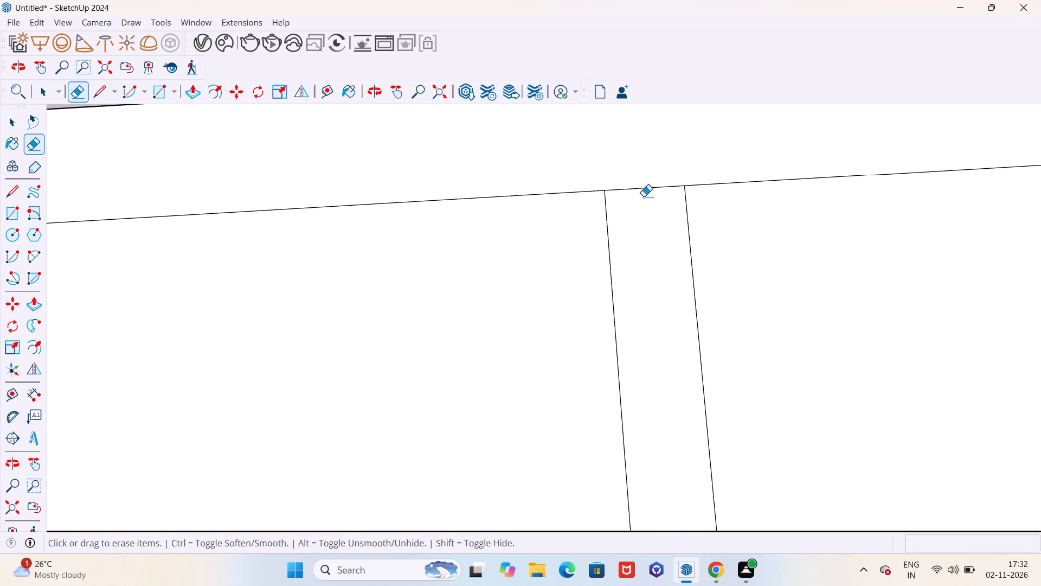
left_click_drag(644, 196, 644, 184)
scroll(644, 180, "down", 20)
scroll(644, 180, "down", 3)
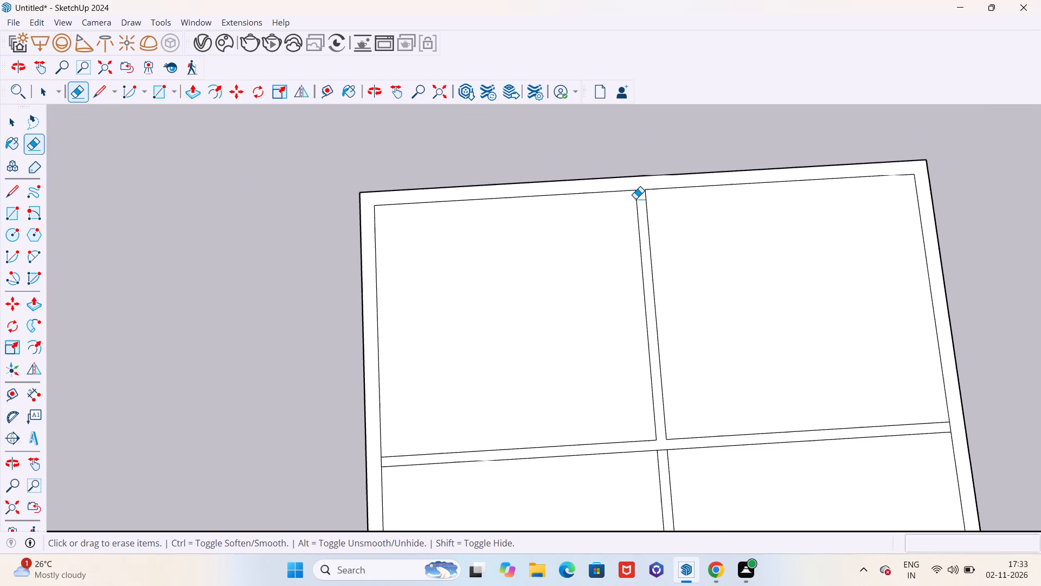
scroll(629, 202, "down", 3)
scroll(484, 412, "up", 6)
scroll(429, 402, "up", 12)
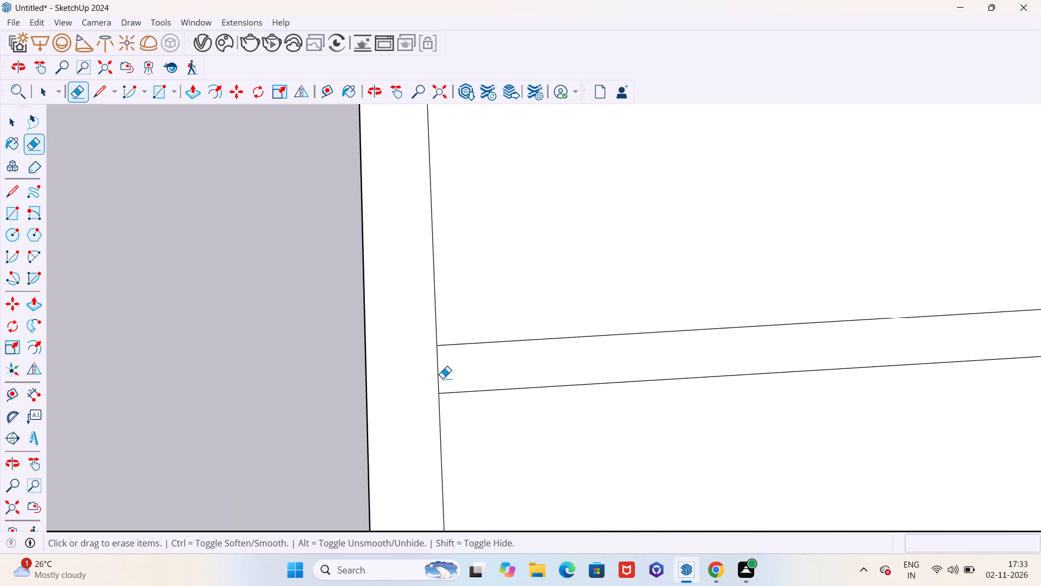
left_click_drag(444, 377, 438, 376)
Erase the remaining segment at the central partition crossing and the inner wall segment where the small middle room's upper partition meets the perimeter wall.
scroll(421, 324, "down", 18)
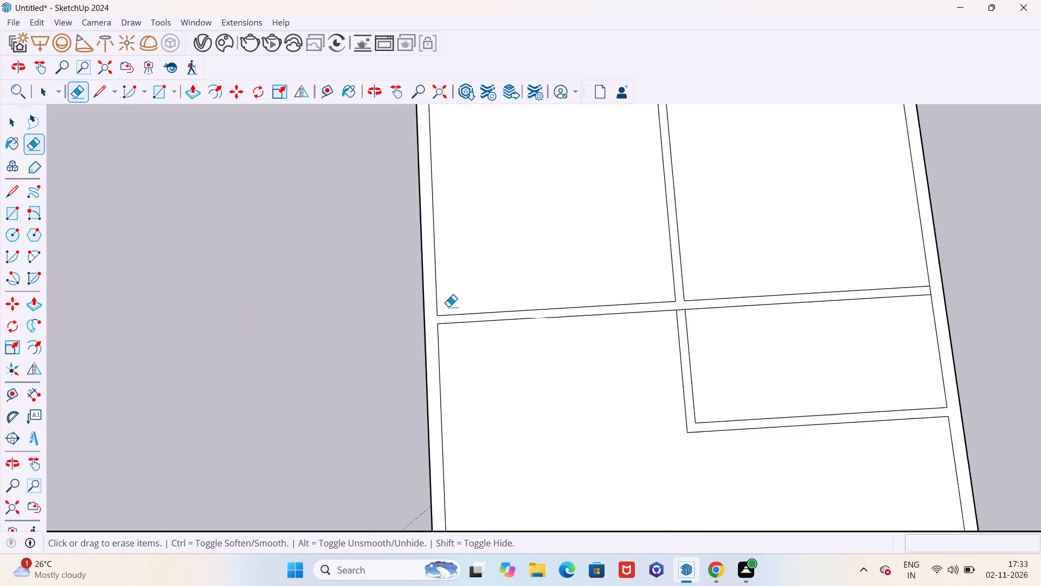
scroll(448, 307, "down", 8)
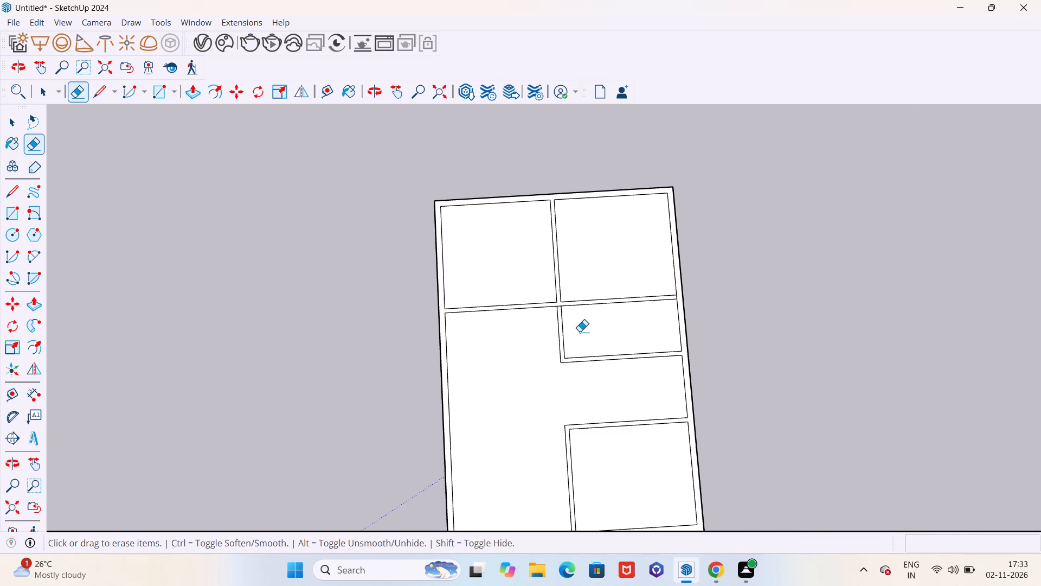
scroll(559, 307, "up", 14)
left_click_drag(559, 304, 560, 320)
scroll(554, 285, "down", 7)
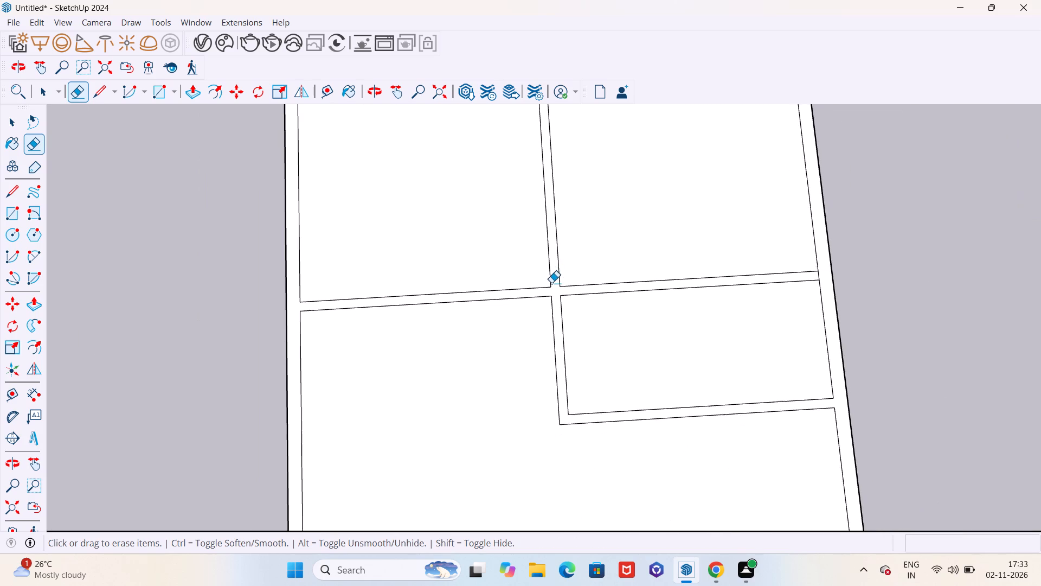
scroll(863, 298, "up", 11)
left_click_drag(779, 254, 761, 257)
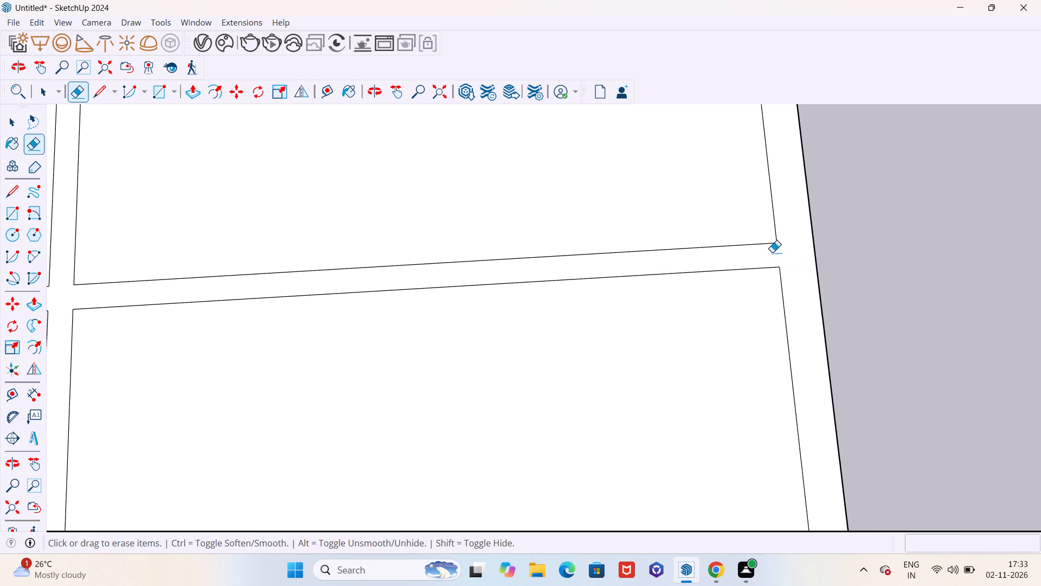
Place a guide 10' into the open area from the cross partition edge facing it.
scroll(774, 251, "down", 12)
scroll(634, 290, "down", 10)
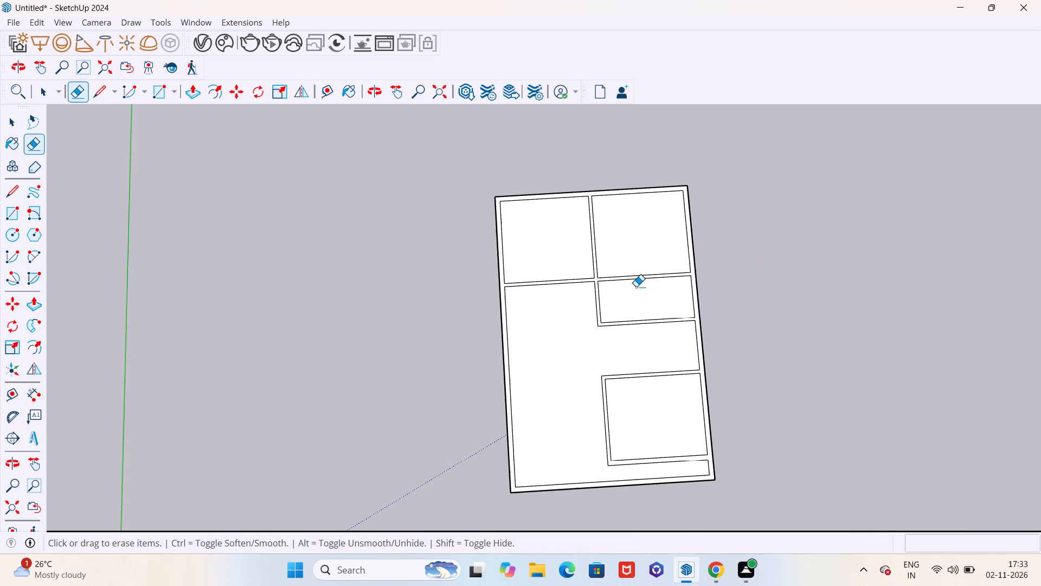
scroll(663, 393, "up", 3)
scroll(701, 388, "down", 1)
scroll(702, 387, "up", 17)
scroll(708, 319, "down", 17)
scroll(583, 479, "up", 3)
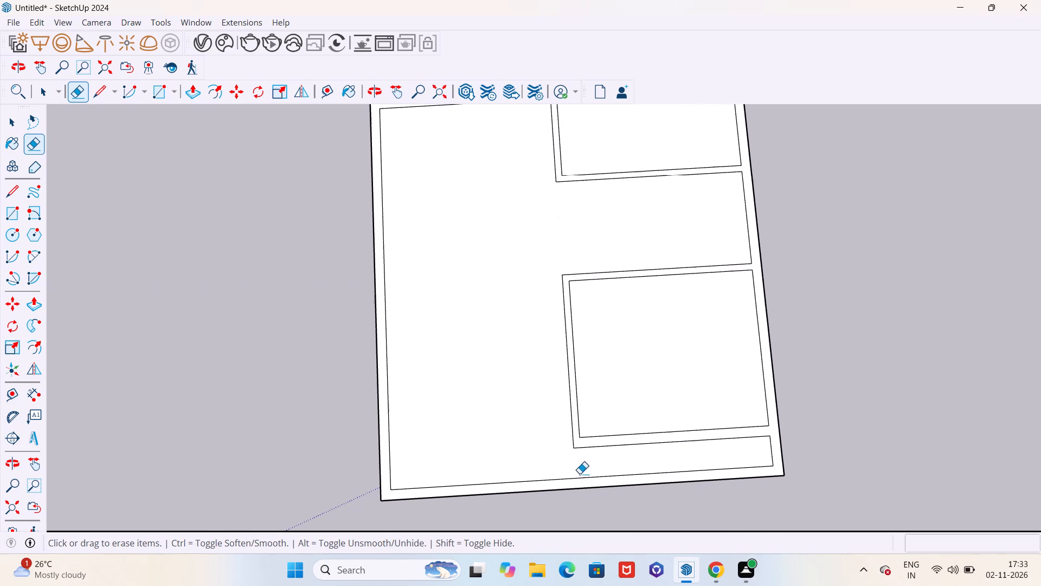
key("t")
scroll(533, 456, "down", 5)
scroll(477, 251, "up", 3)
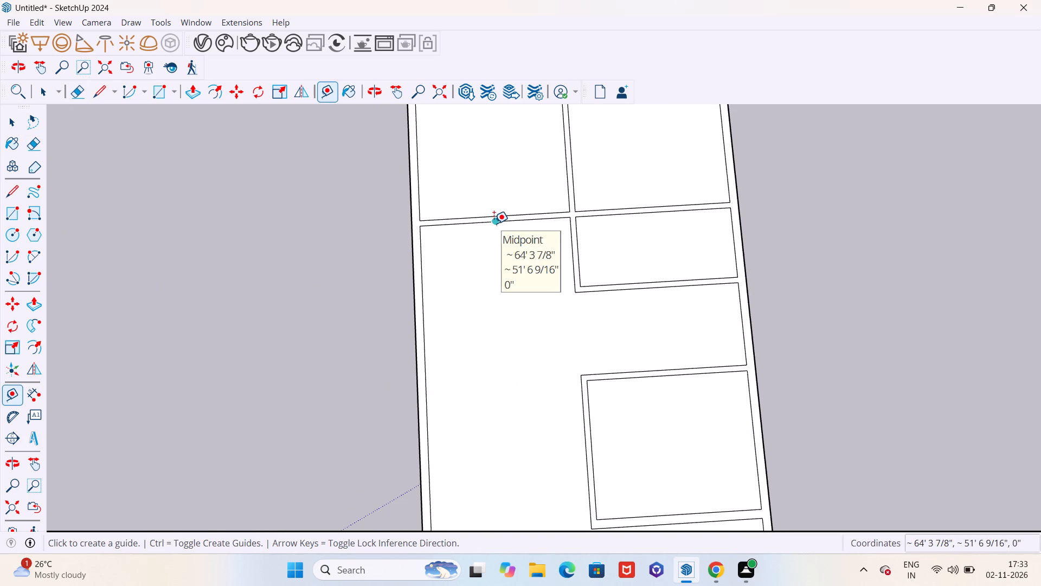
left_click(494, 224)
type("10'")
key("Return")
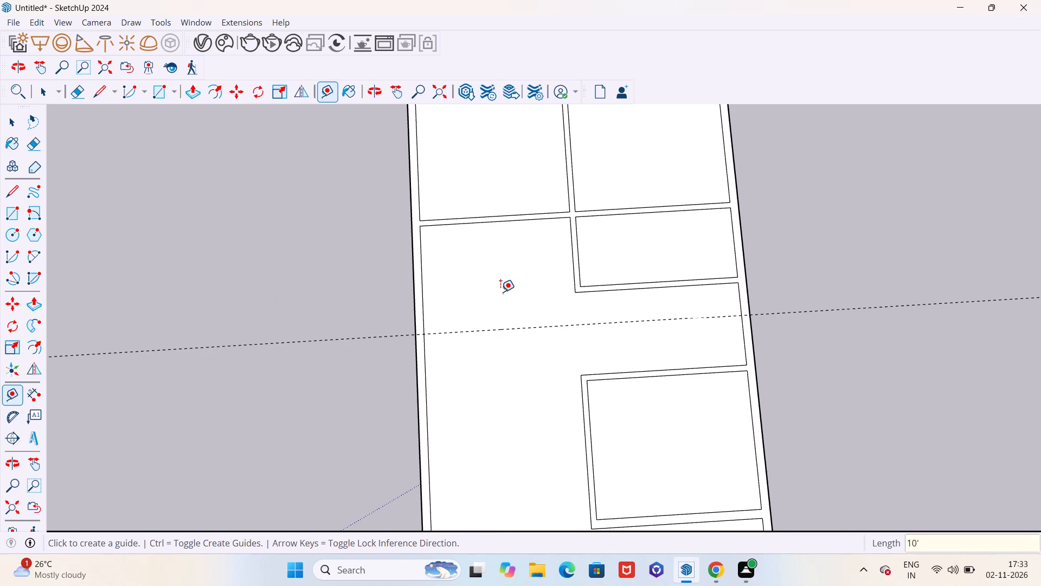
Place a second parallel guide 13' beyond the 10' guide, crossing the lower end of the open area.
scroll(615, 388, "down", 5)
scroll(545, 382, "up", 4)
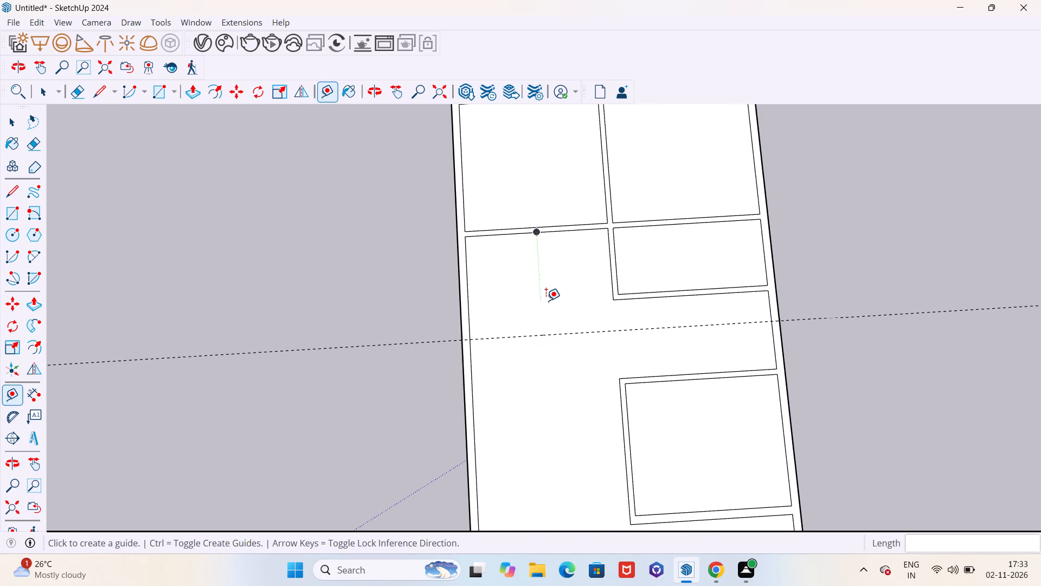
scroll(546, 301, "down", 5)
left_click(541, 323)
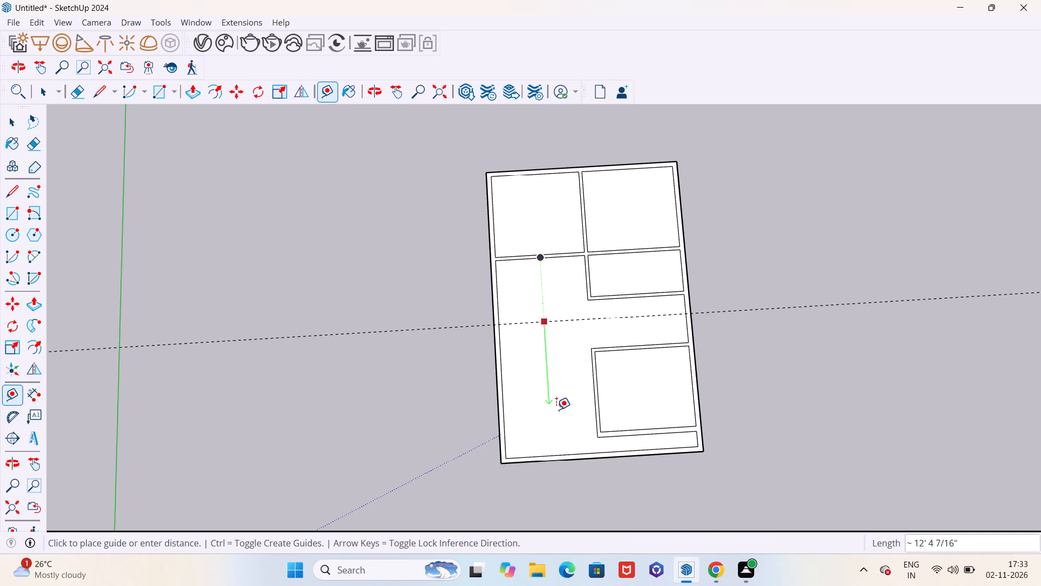
key("Escape")
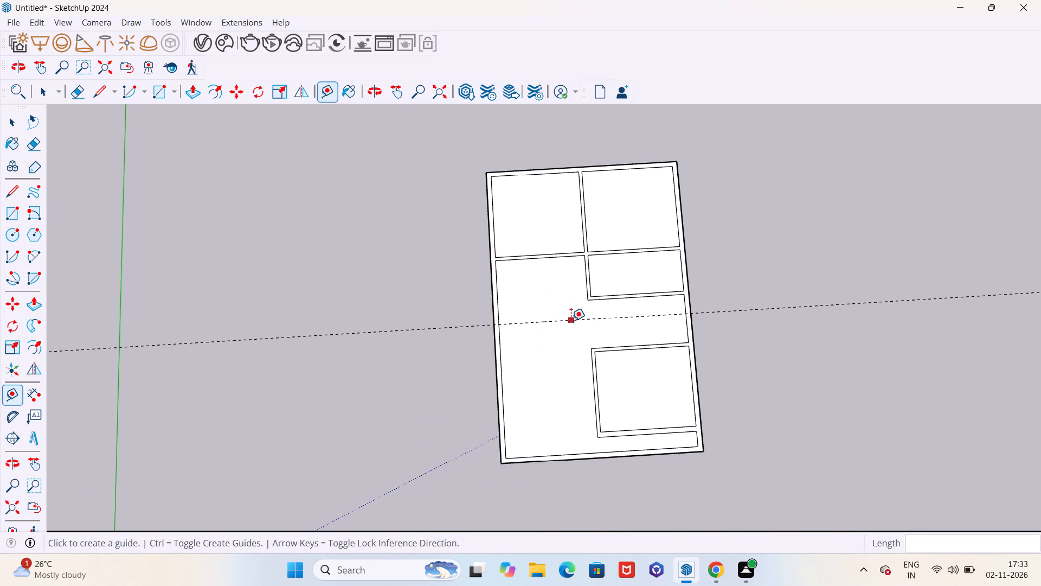
left_click(570, 322)
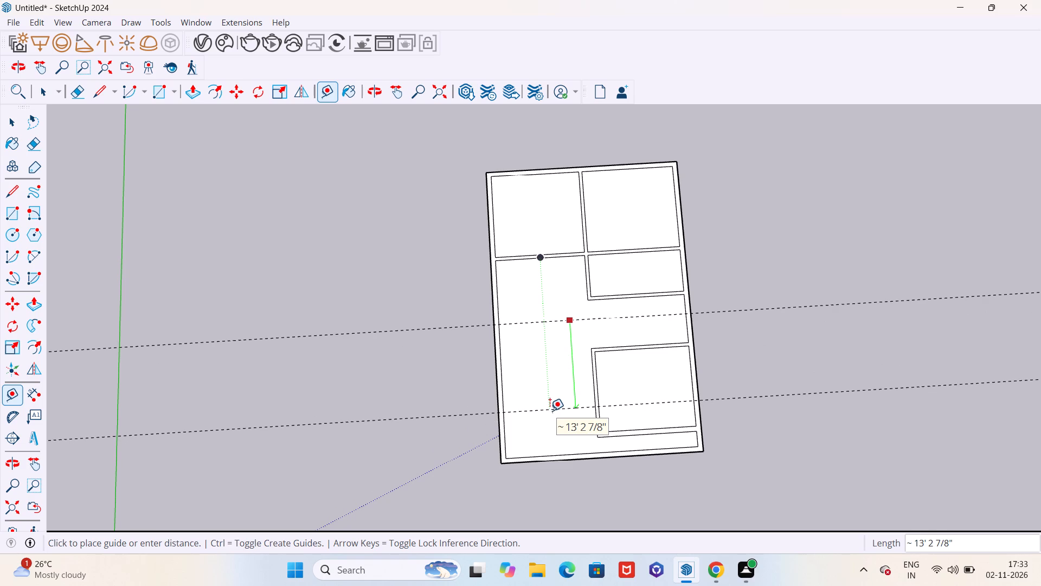
type("13")
key("apostrophe")
key("Return")
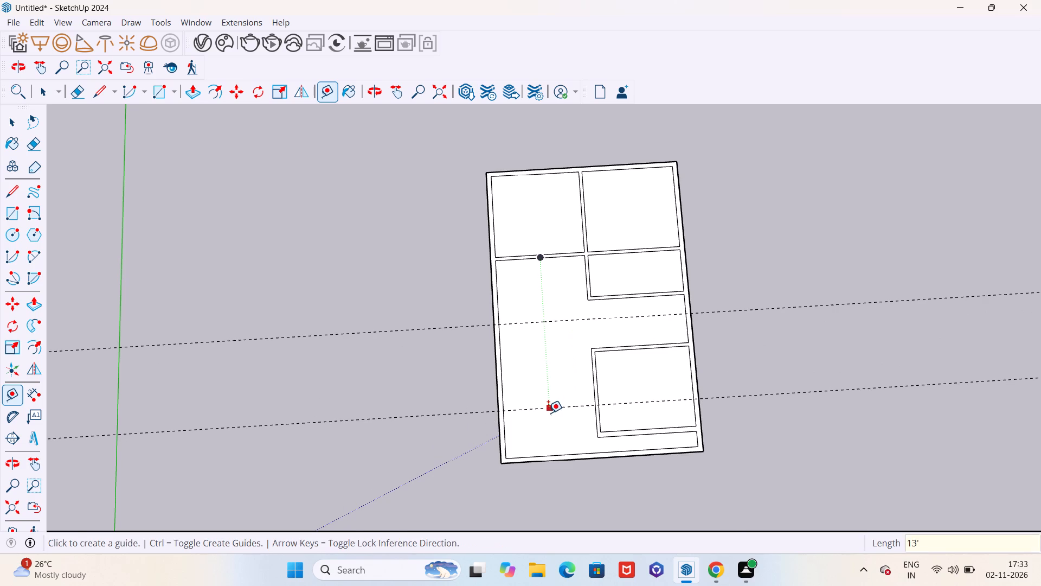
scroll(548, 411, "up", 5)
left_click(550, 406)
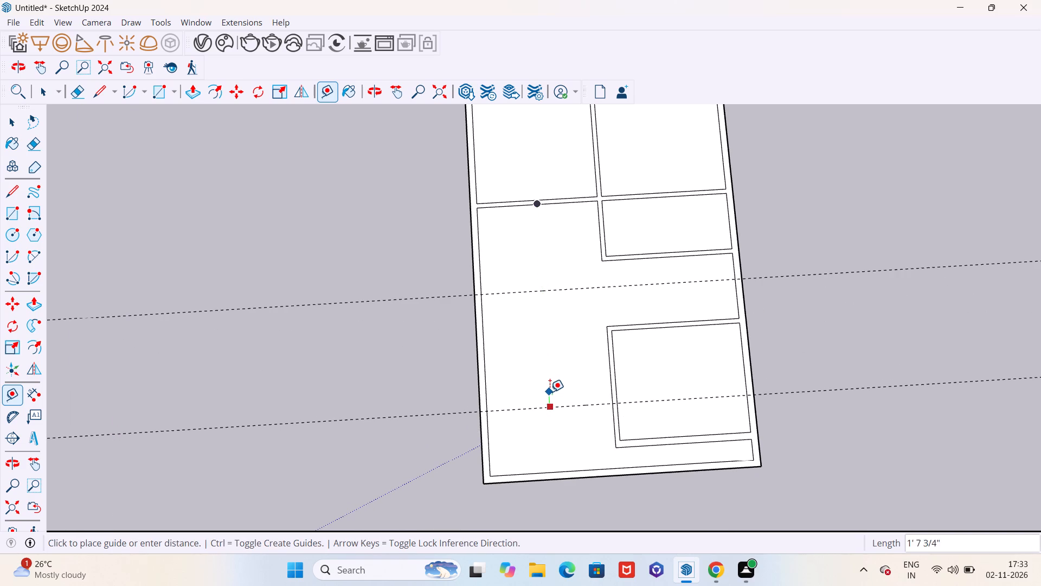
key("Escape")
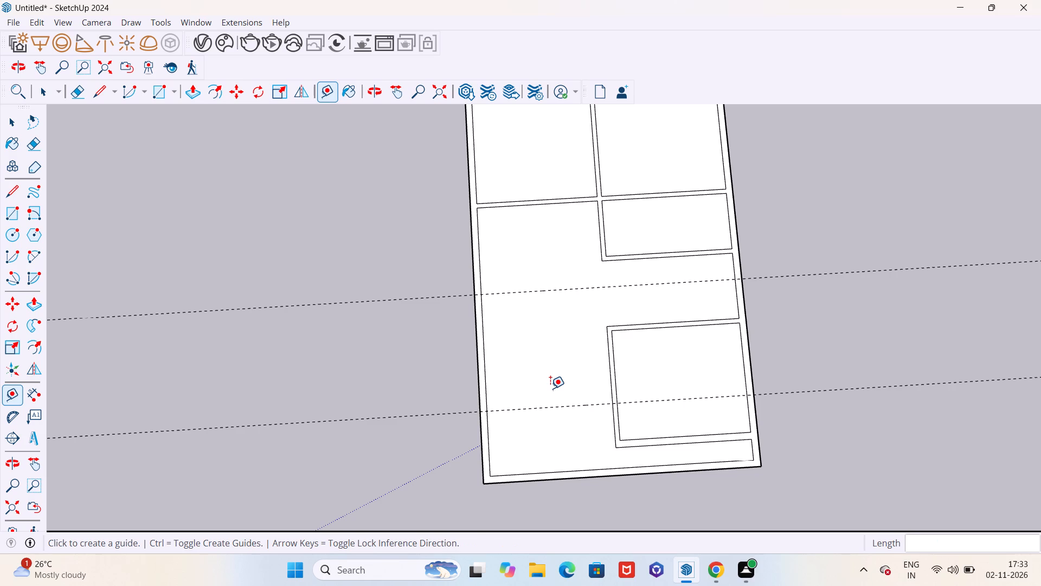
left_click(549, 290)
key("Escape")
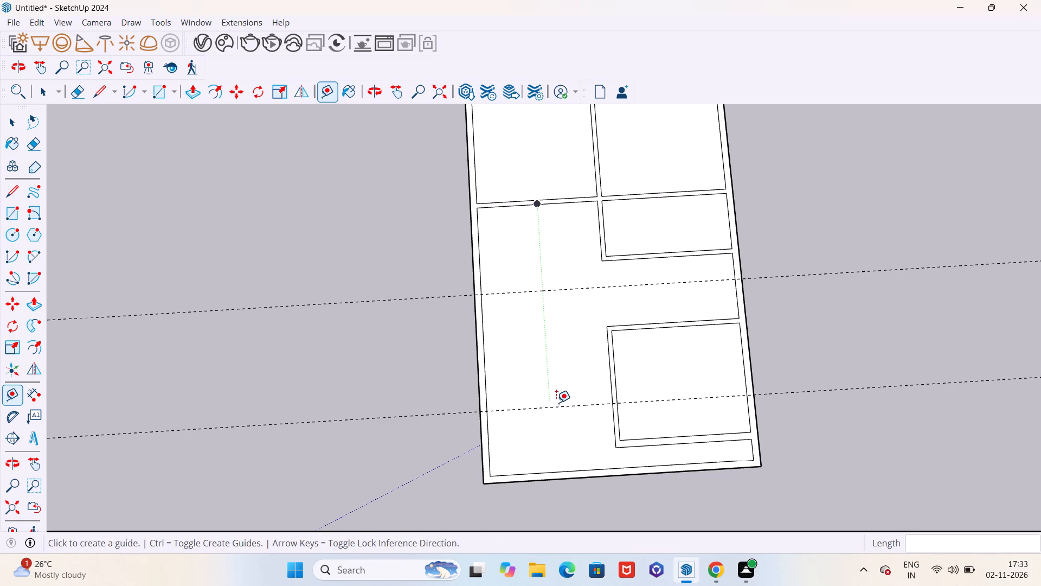
Place a guide 9" beyond the 13' guide to mark the new cross wall's thickness.
scroll(550, 450, "up", 6)
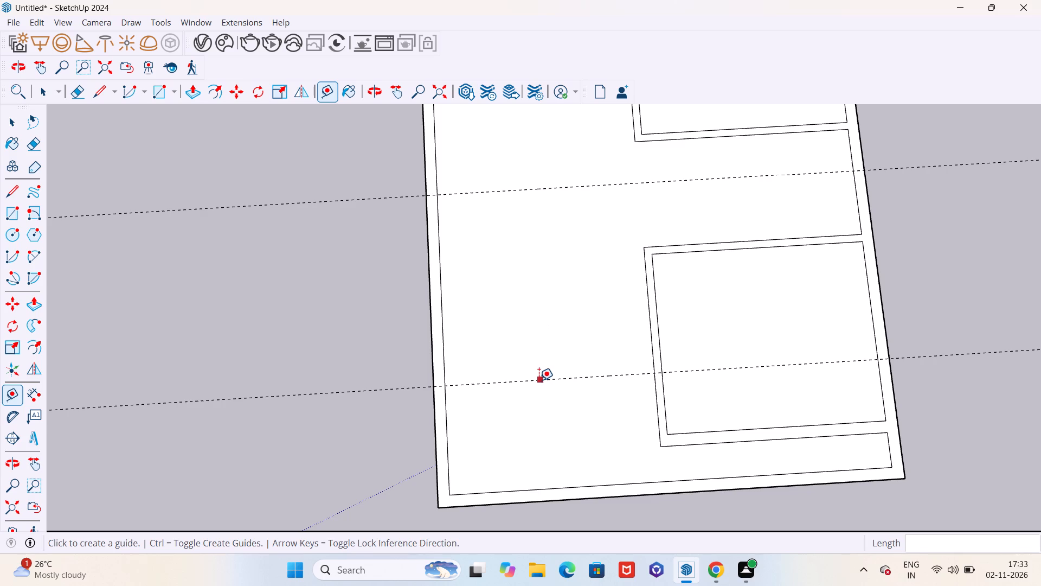
left_click(517, 380)
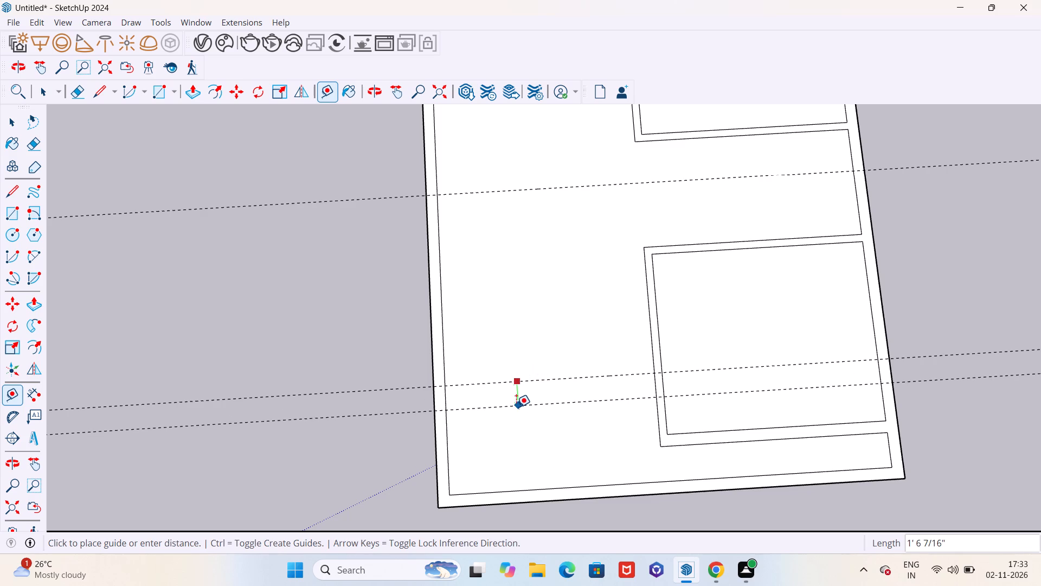
type("9\"")
key("Return")
Draw a 9" by 13' 9" wall rectangle between the two close guides, from the perimeter wall's inner line to the lower room's partition.
key("r")
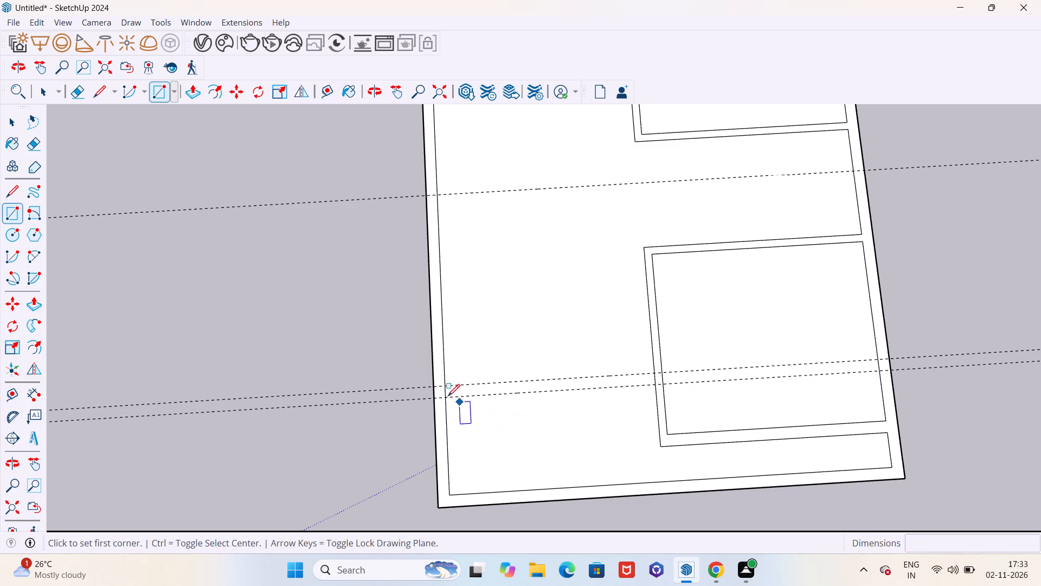
left_click(444, 384)
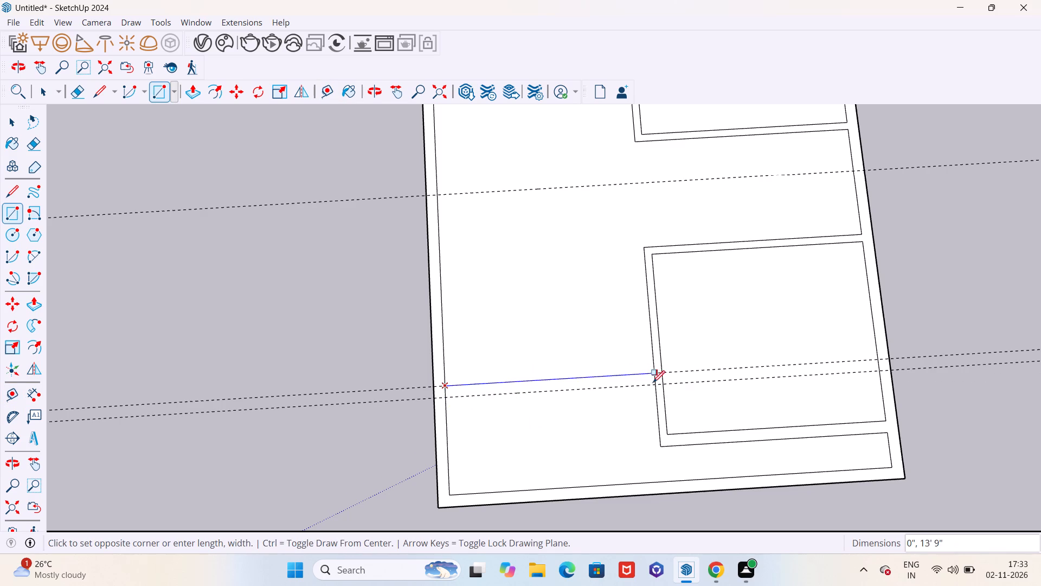
left_click(654, 386)
Erase the two guides along the new cross wall and the 10' guide across the open area.
scroll(702, 418, "down", 5)
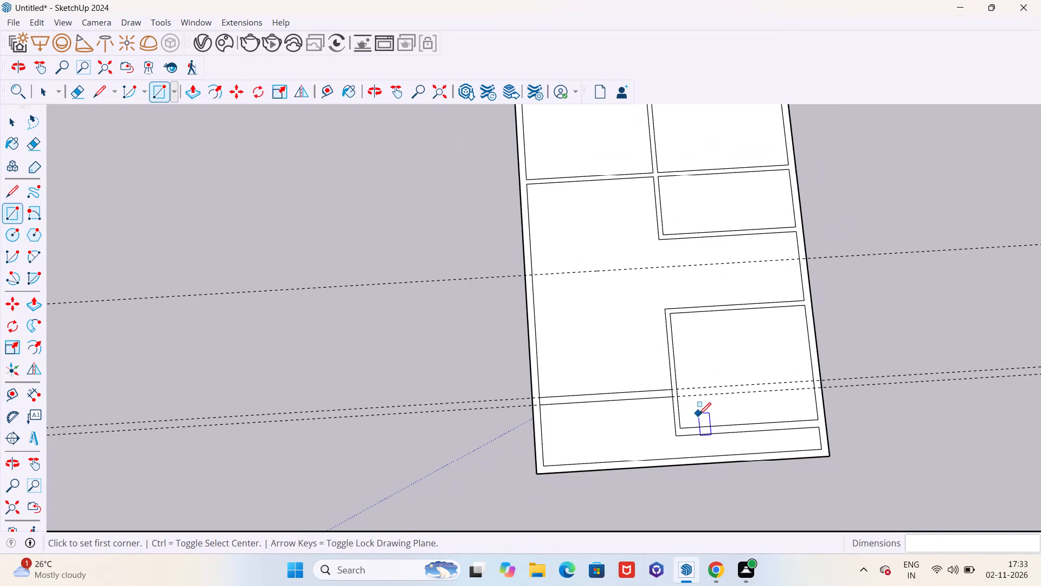
key("e")
left_click_drag(487, 378, 477, 418)
left_click_drag(460, 231, 460, 260)
scroll(551, 378, "up", 4)
left_click_drag(428, 208, 420, 263)
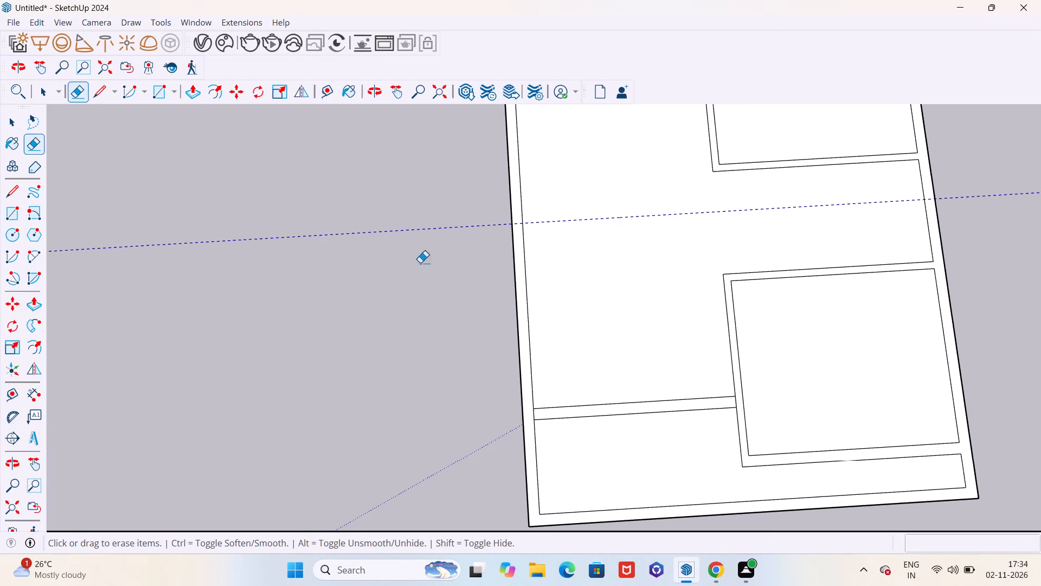
left_click_drag(420, 263, 419, 281)
Erase the line segments closing both ends of the new cross wall, at the perimeter wall and at the lower room's partition.
scroll(535, 425, "up", 13)
left_click_drag(541, 388, 525, 398)
scroll(489, 371, "down", 2)
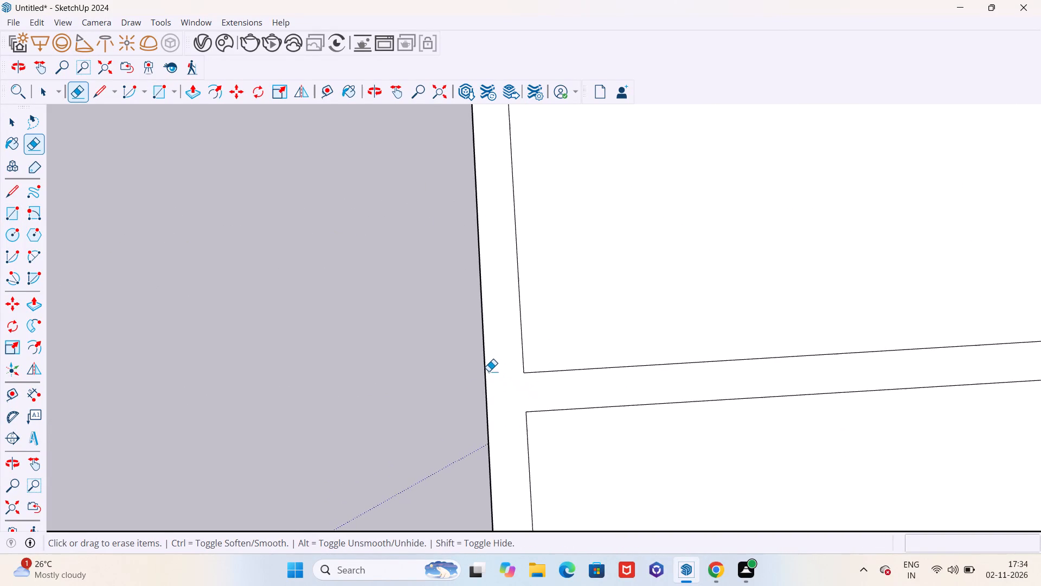
scroll(489, 371, "down", 4)
scroll(488, 368, "up", 1)
scroll(488, 368, "down", 6)
scroll(787, 397, "up", 13)
left_click(773, 326)
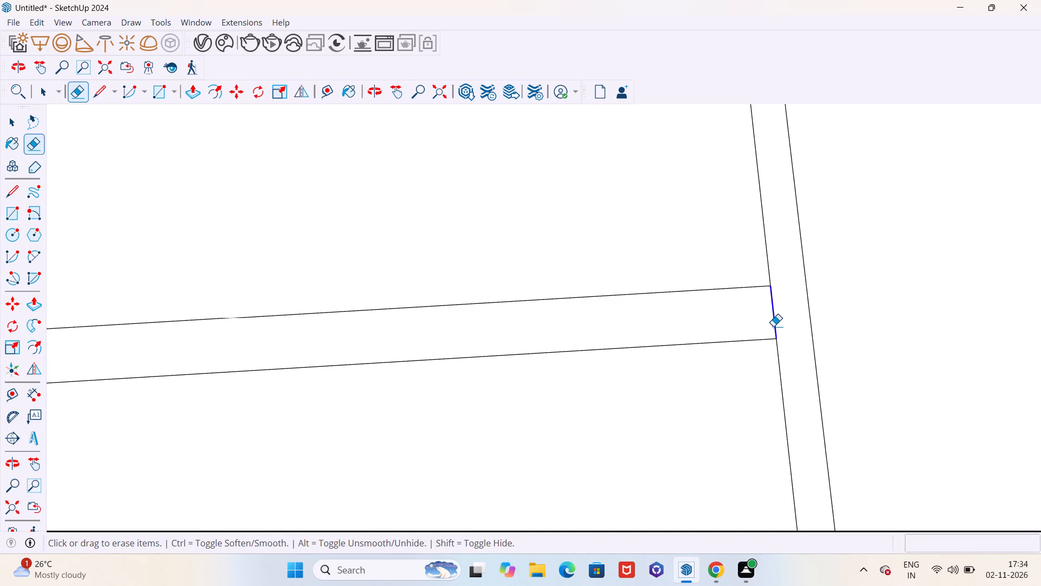
Inspect the overall floor plan, including its rooms and wall junctions.
scroll(665, 325, "down", 20)
scroll(625, 435, "down", 3)
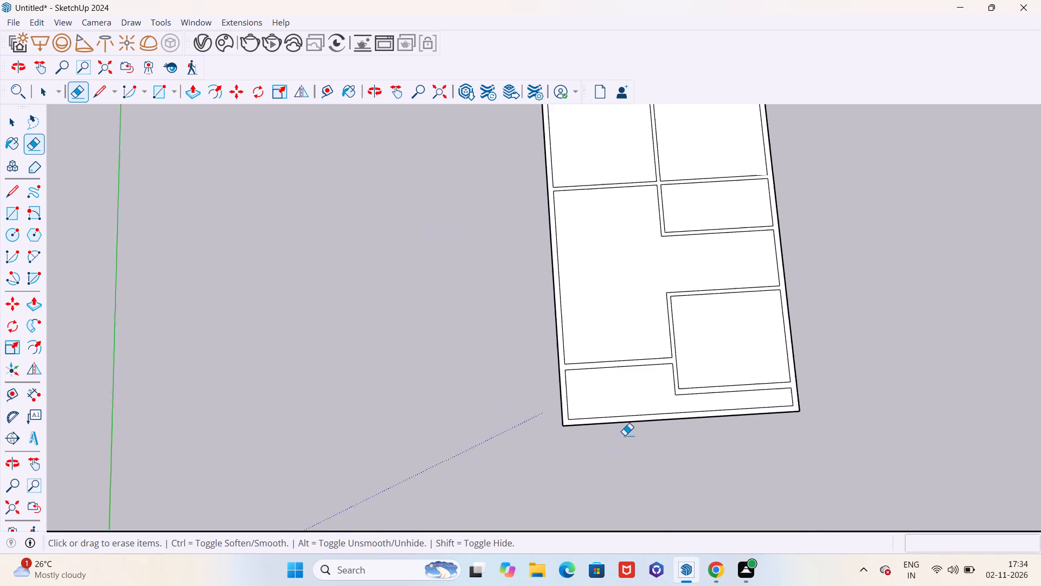
scroll(625, 435, "down", 5)
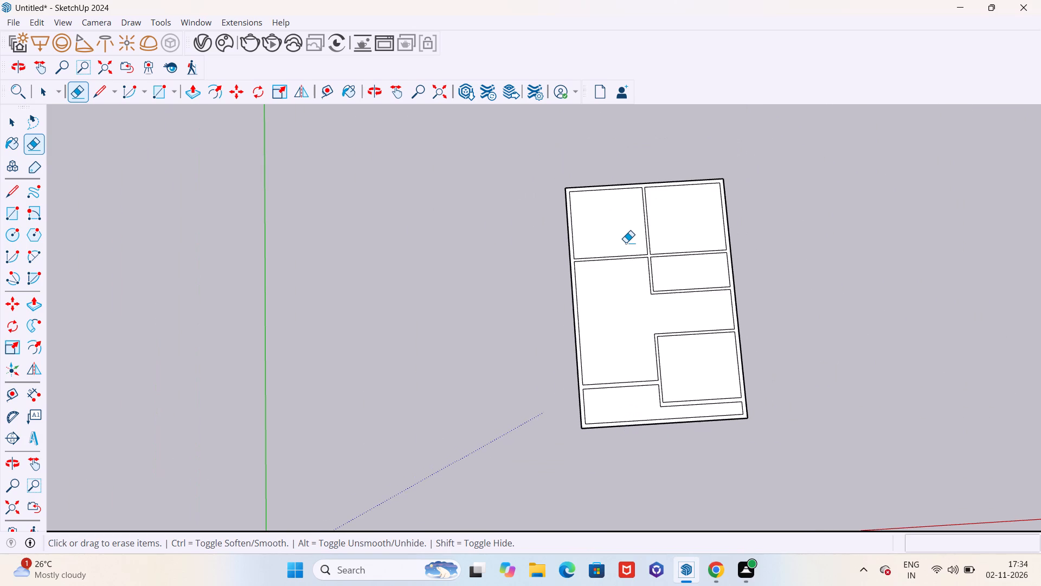
scroll(626, 243, "up", 4)
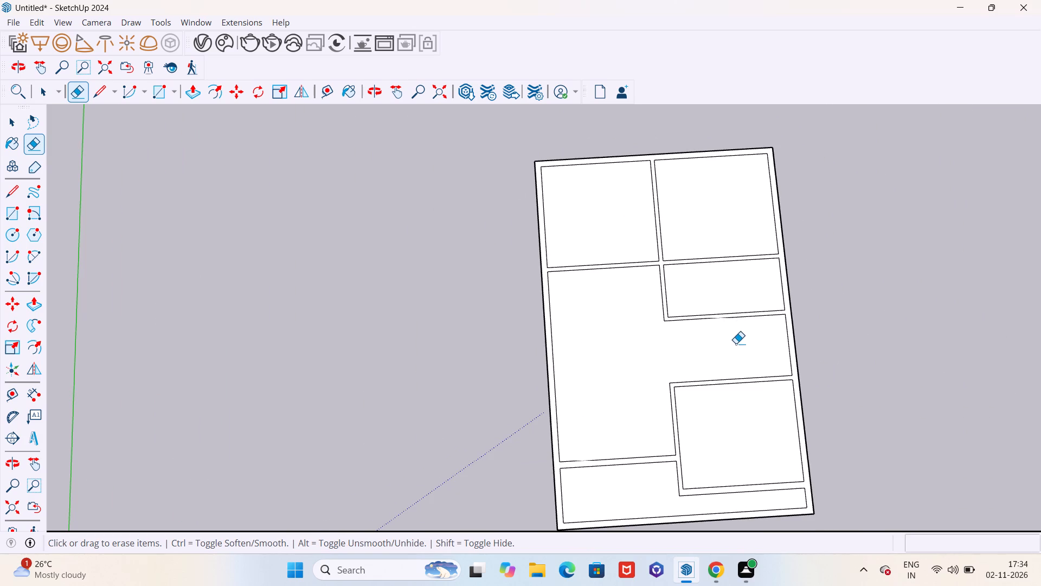
scroll(663, 340, "down", 4)
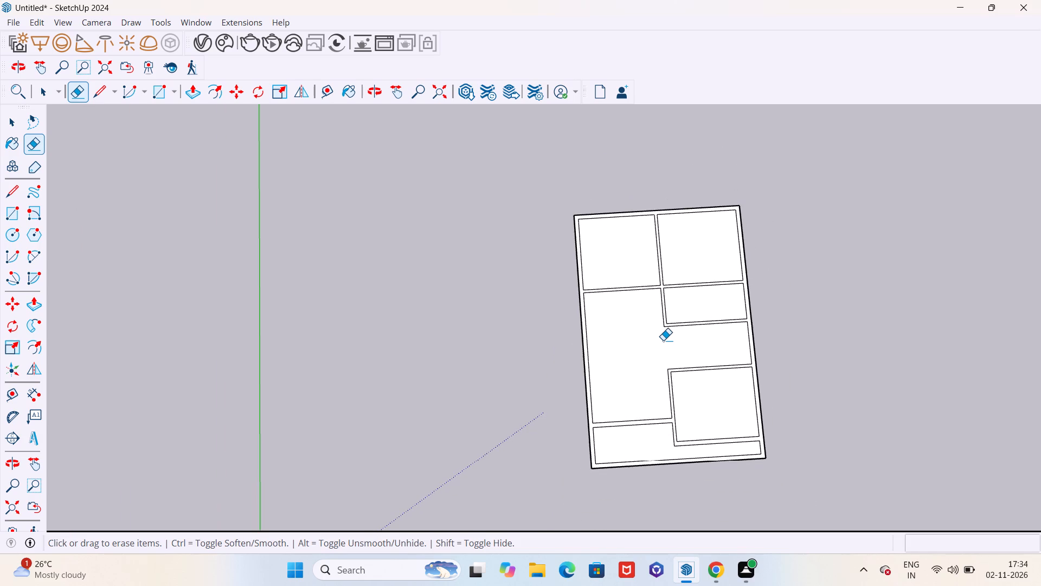
scroll(604, 488, "up", 2)
scroll(604, 488, "down", 2)
scroll(604, 488, "up", 8)
scroll(481, 399, "down", 5)
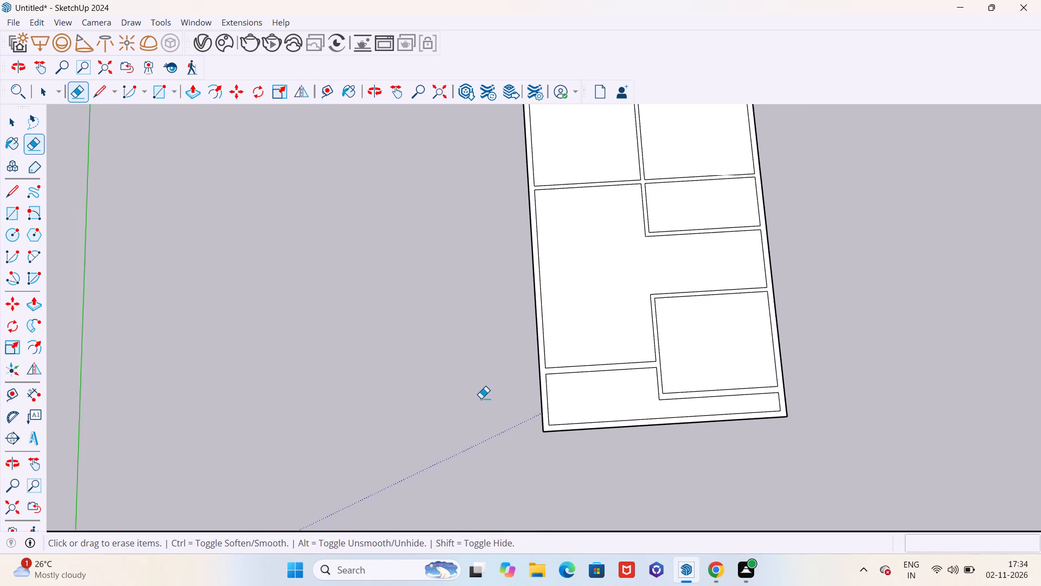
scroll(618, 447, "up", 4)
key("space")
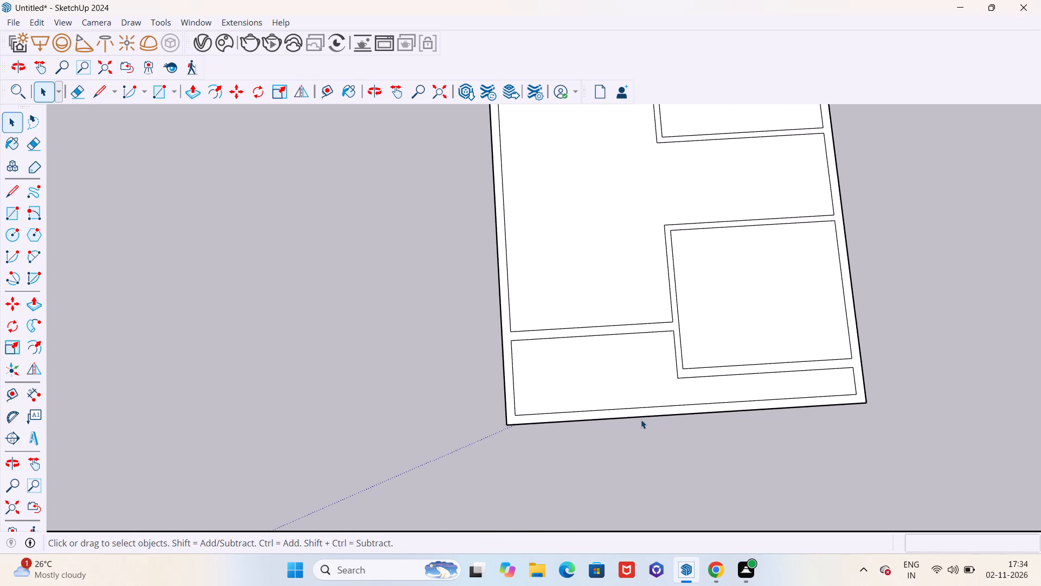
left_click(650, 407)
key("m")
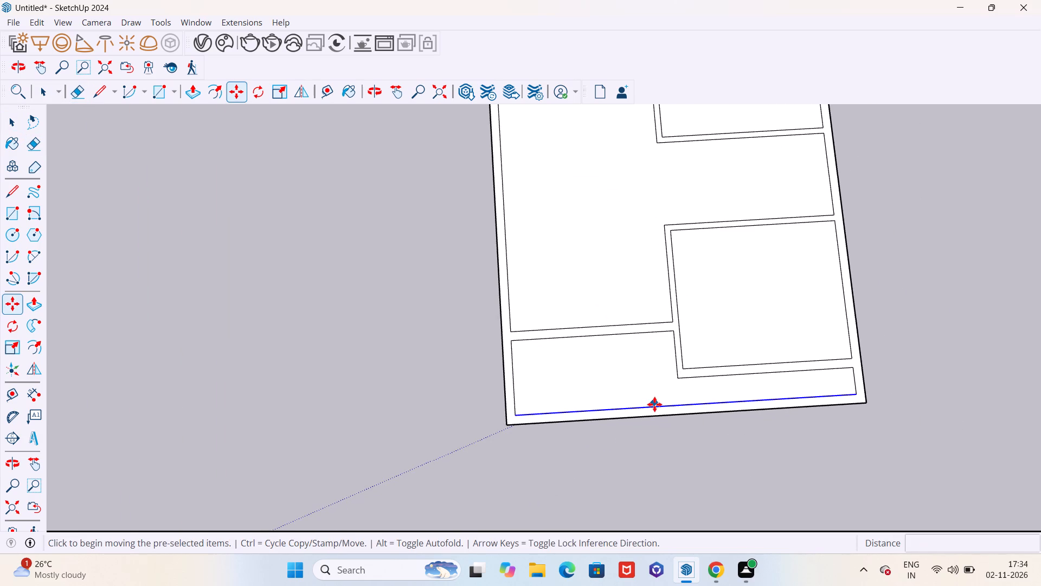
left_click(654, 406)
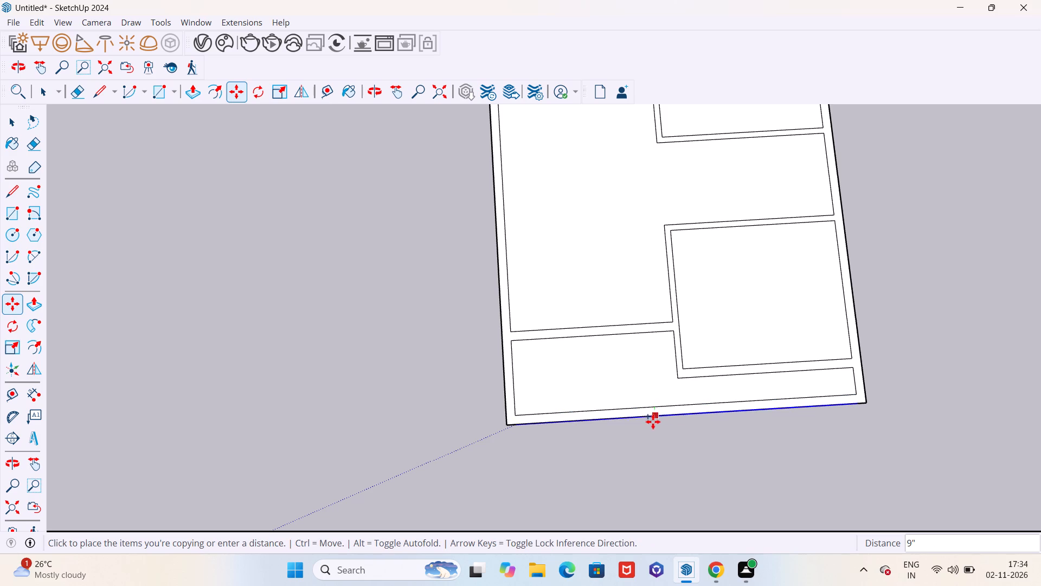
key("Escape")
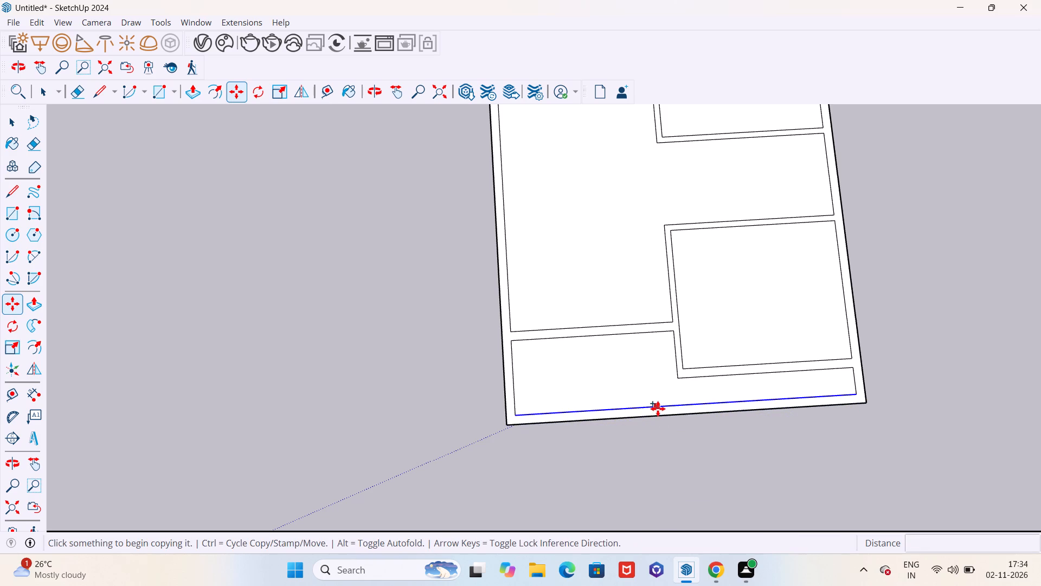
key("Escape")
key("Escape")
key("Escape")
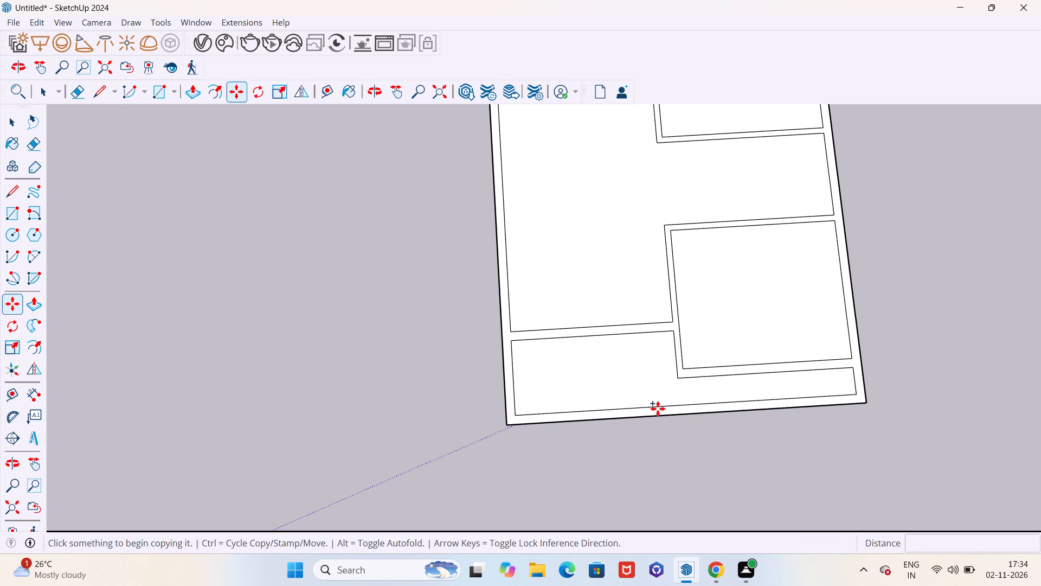
Move the inner line of the lower perimeter wall 9" outward onto the building's outer edge.
key("space")
left_click(658, 409)
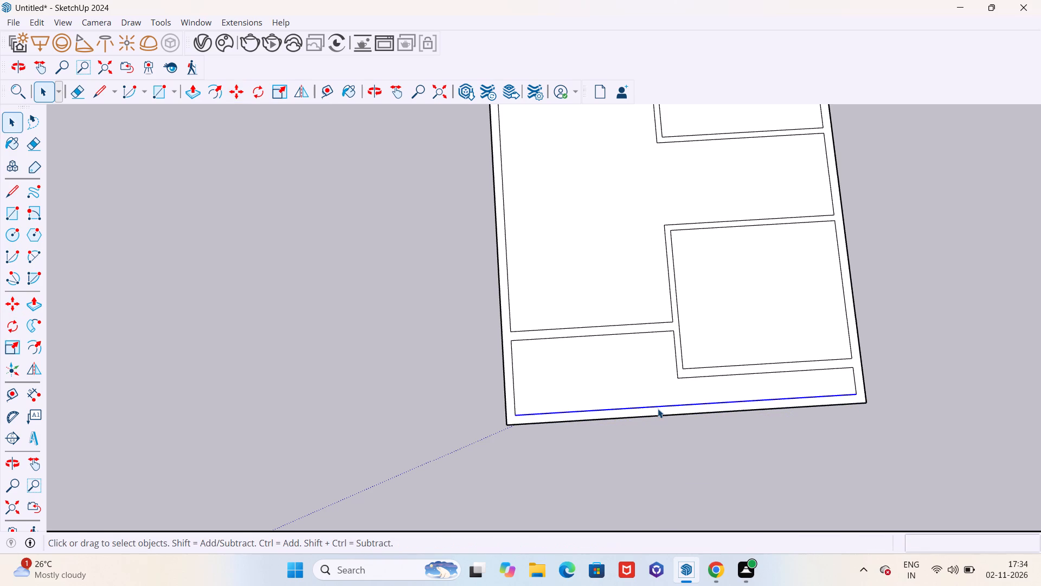
key("p")
key("m")
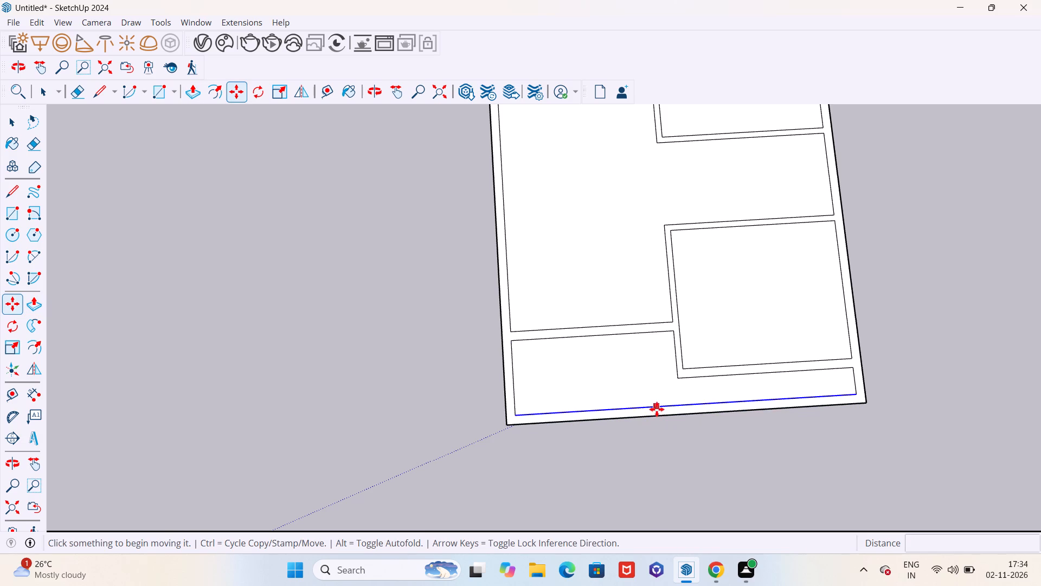
left_click(657, 409)
left_click(657, 417)
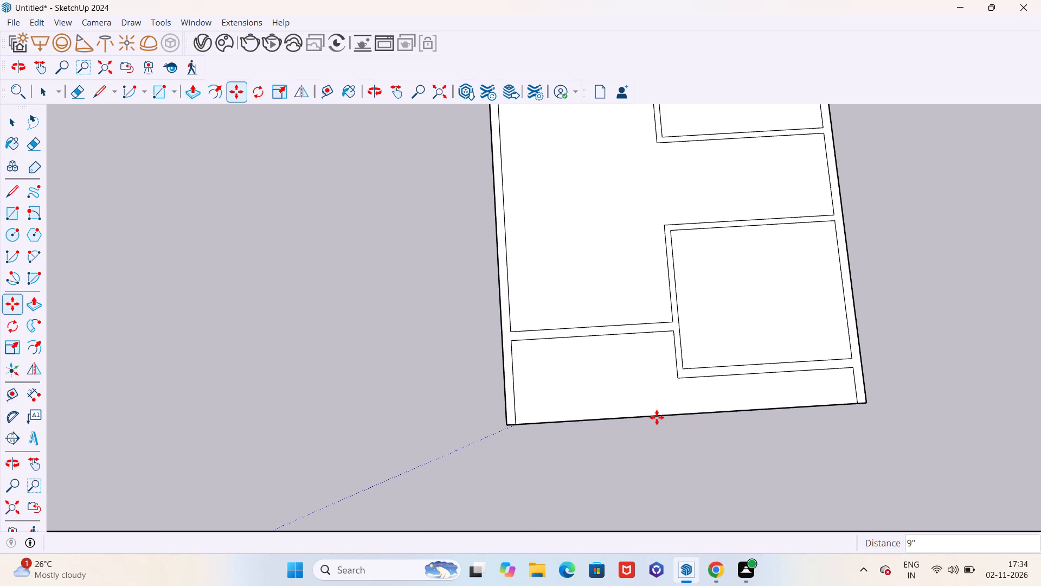
key("Escape")
Erase the outer edge along the plan's lower side, between the ends of the two long side walls.
scroll(647, 430, "down", 9)
middle_click_drag(637, 474, 656, 428)
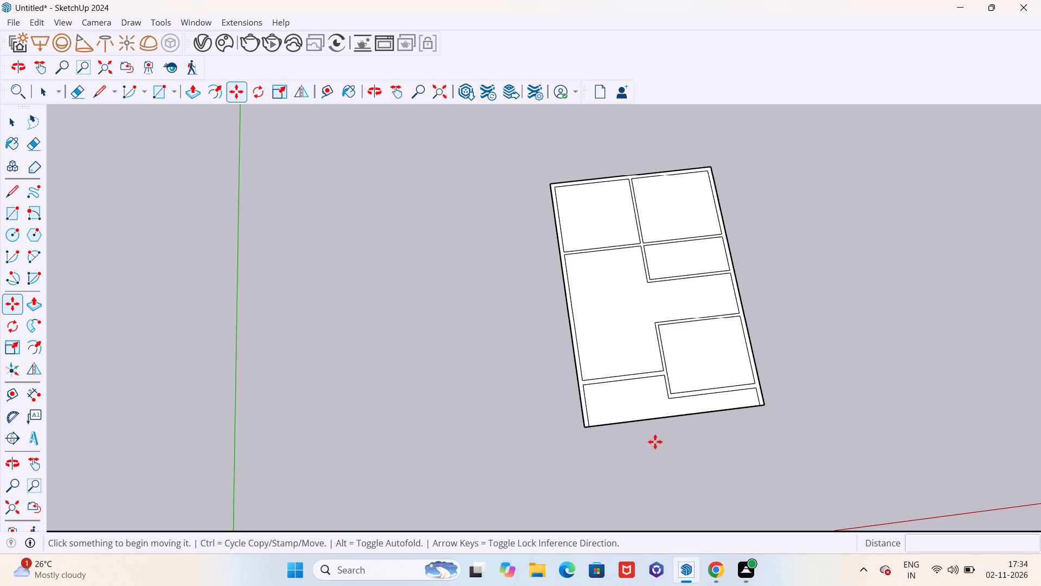
scroll(616, 352, "up", 3)
scroll(636, 337, "down", 4)
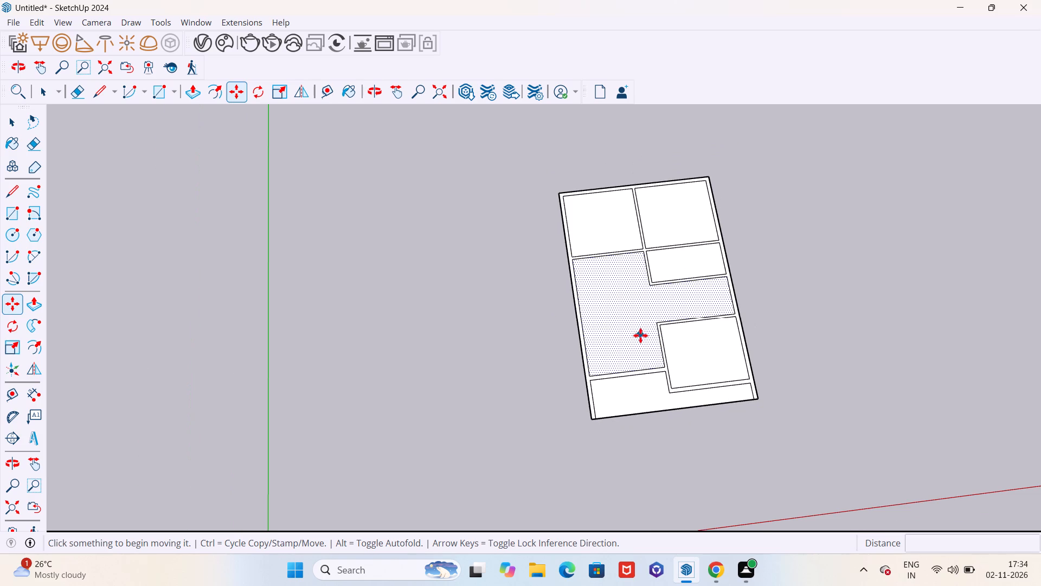
key("space")
left_click(633, 403)
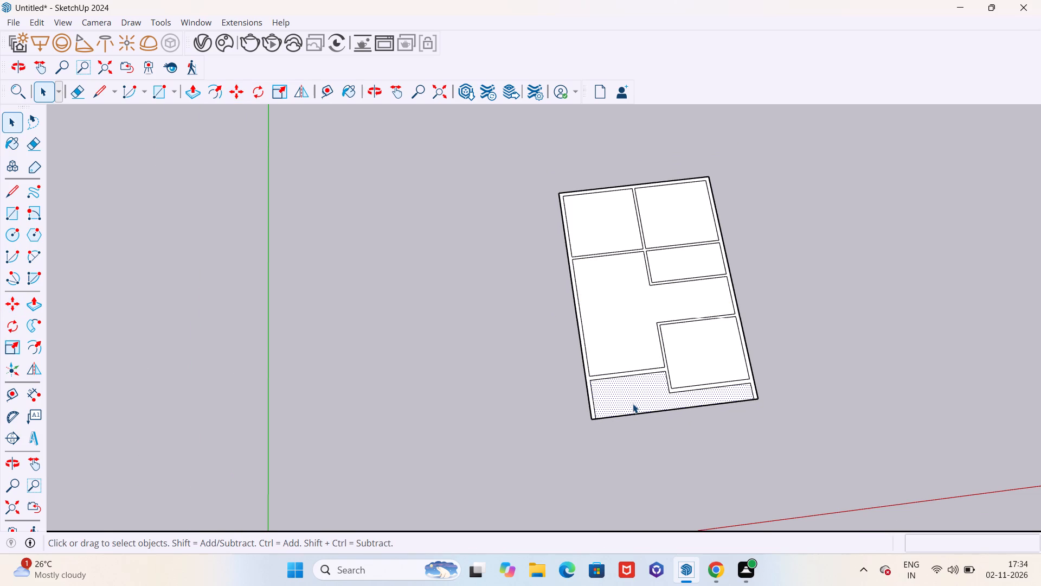
key("F9")
left_click(633, 445)
key("e")
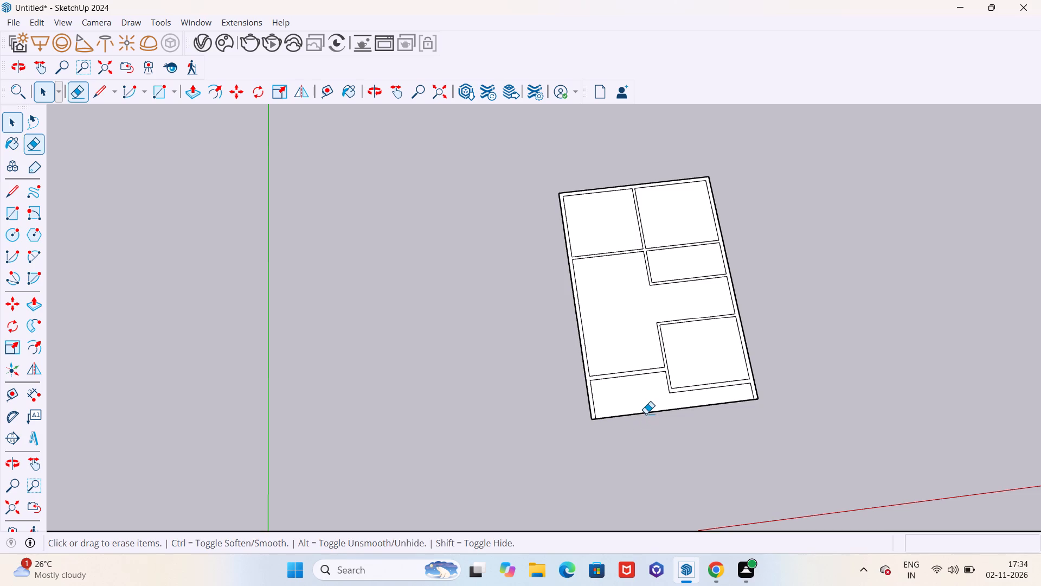
left_click_drag(646, 407, 647, 419)
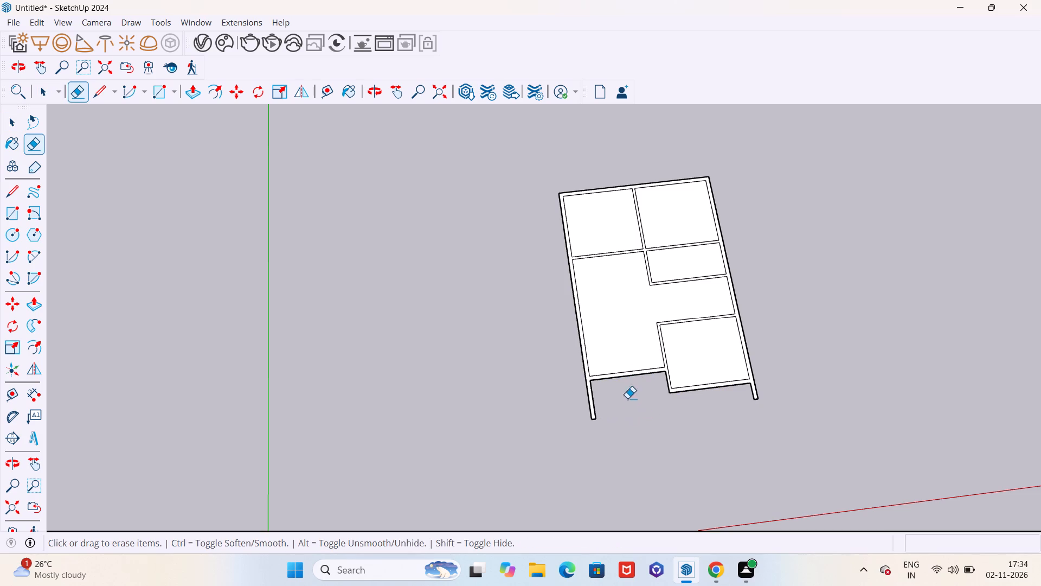
Delete the floor faces inside the open central area and every enclosed room, keeping the wall faces.
left_click(634, 330)
key("space")
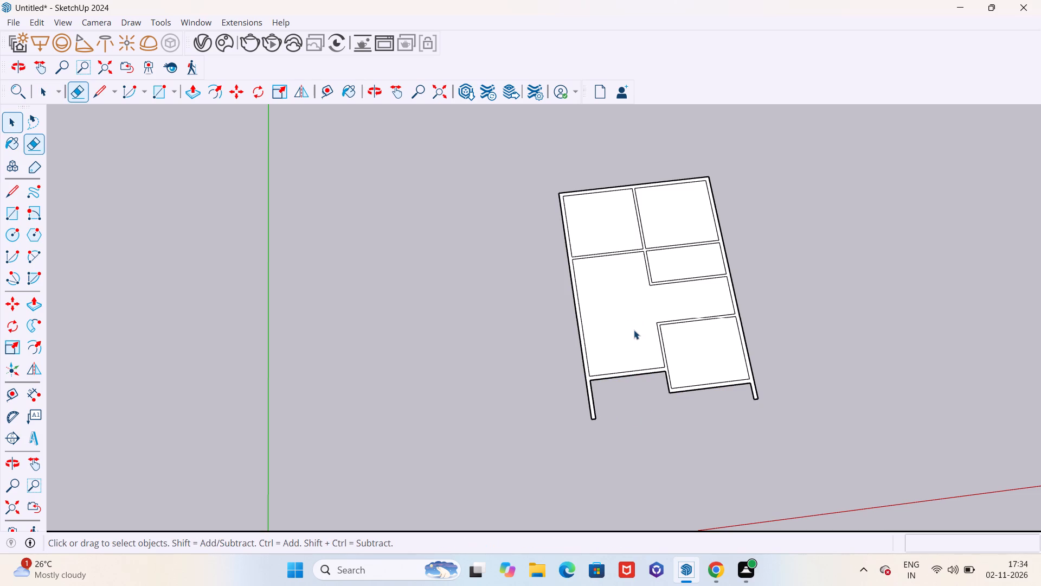
left_click(634, 330)
key("Delete")
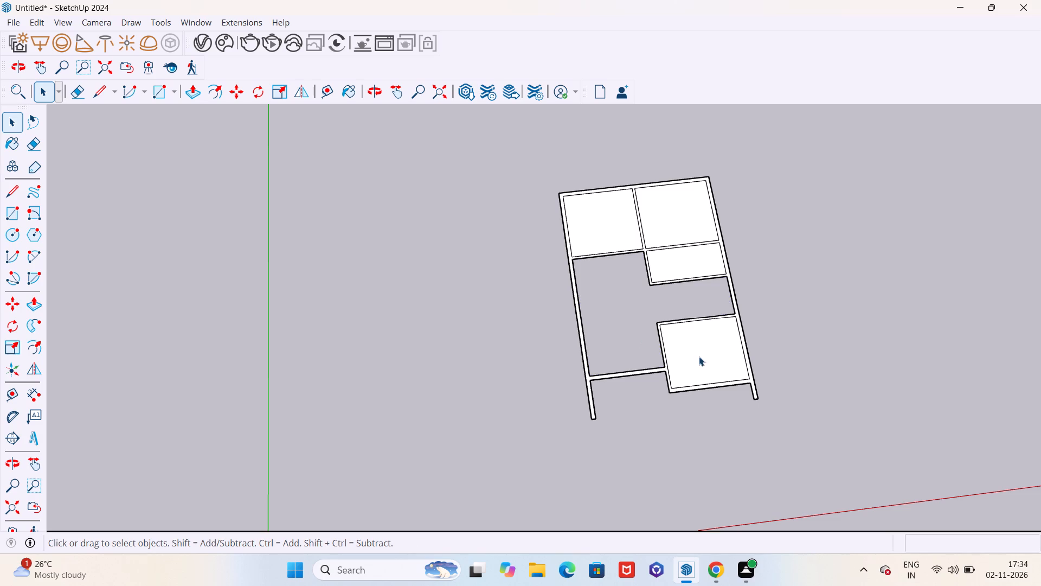
left_click(699, 356)
key("Delete")
key("F10")
left_click(689, 269)
key("Delete")
left_click(690, 219)
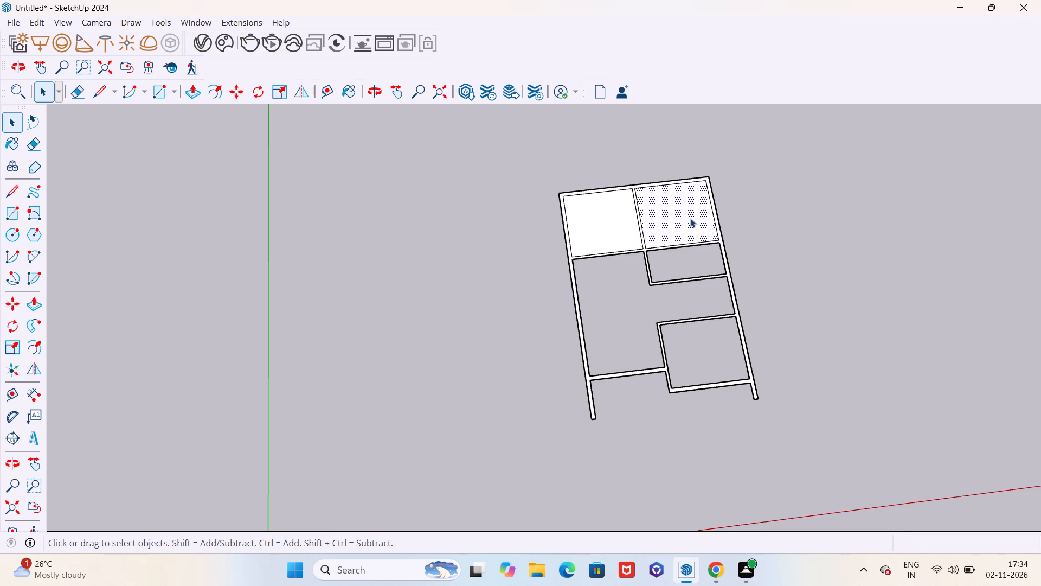
key("Delete")
left_click(622, 232)
key("Delete")
Push/Pull the connected wall face upward to a height of 10'.
scroll(692, 381, "down", 4)
middle_click_drag(619, 416, 688, 219)
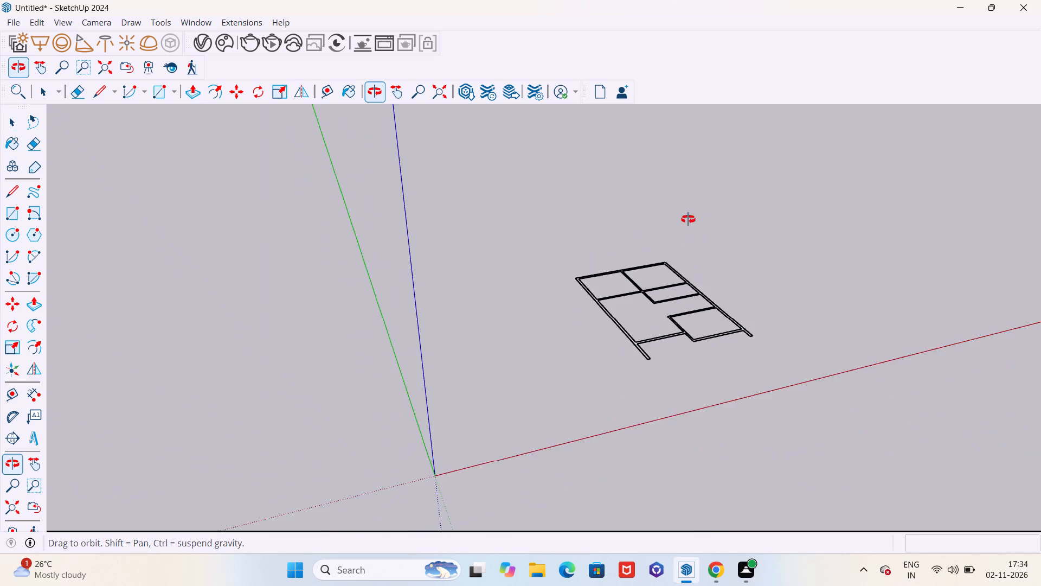
middle_click_drag(688, 219, 608, 378)
scroll(759, 399, "up", 11)
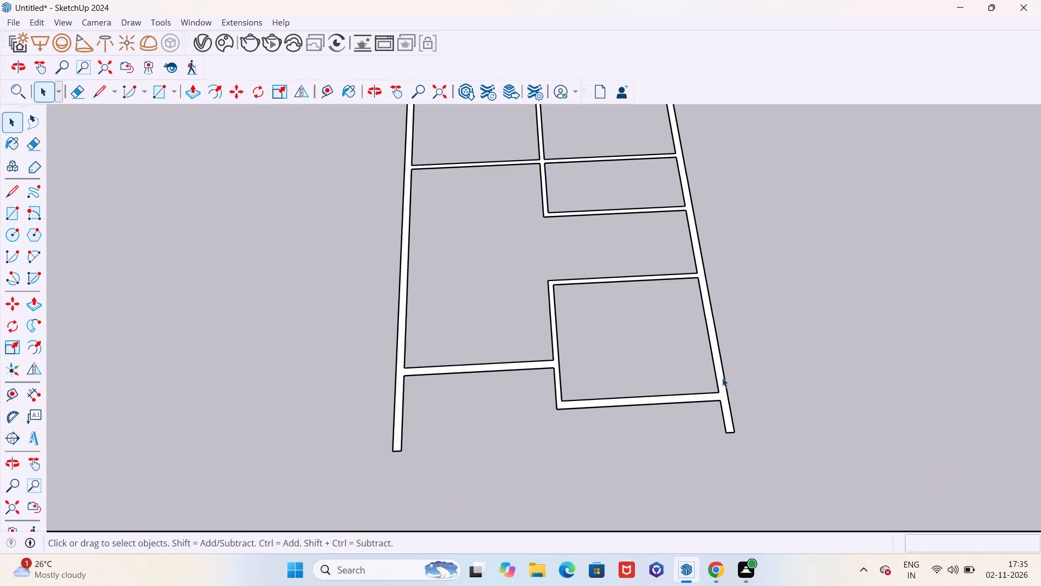
key("p")
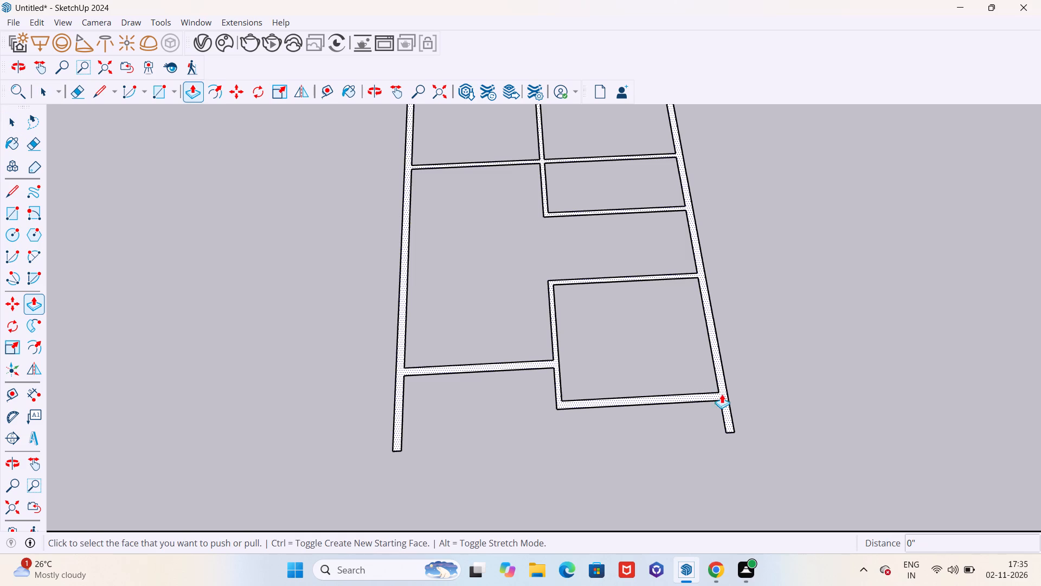
left_click(730, 406)
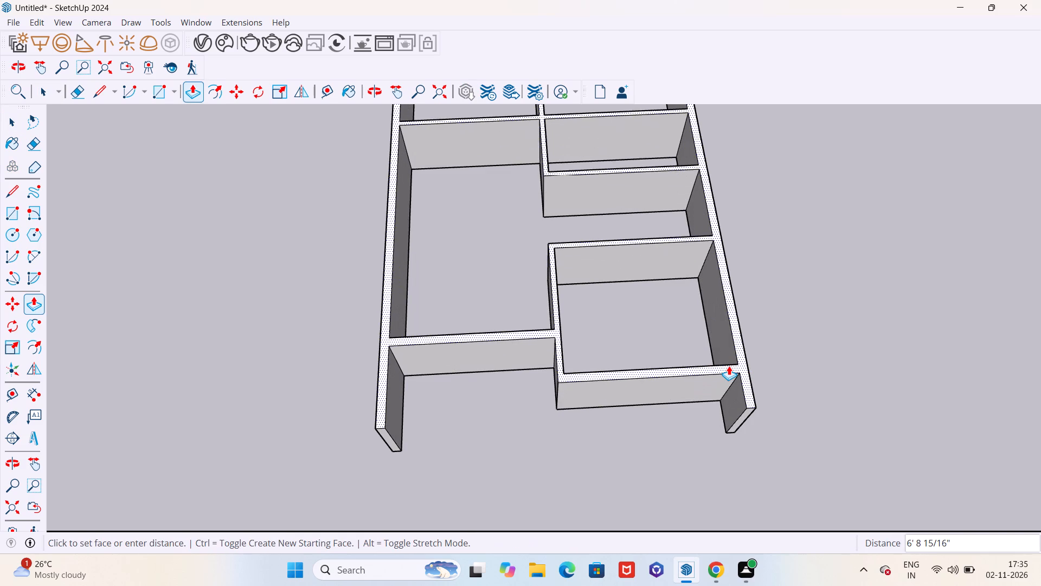
middle_click_drag(730, 365, 800, 17)
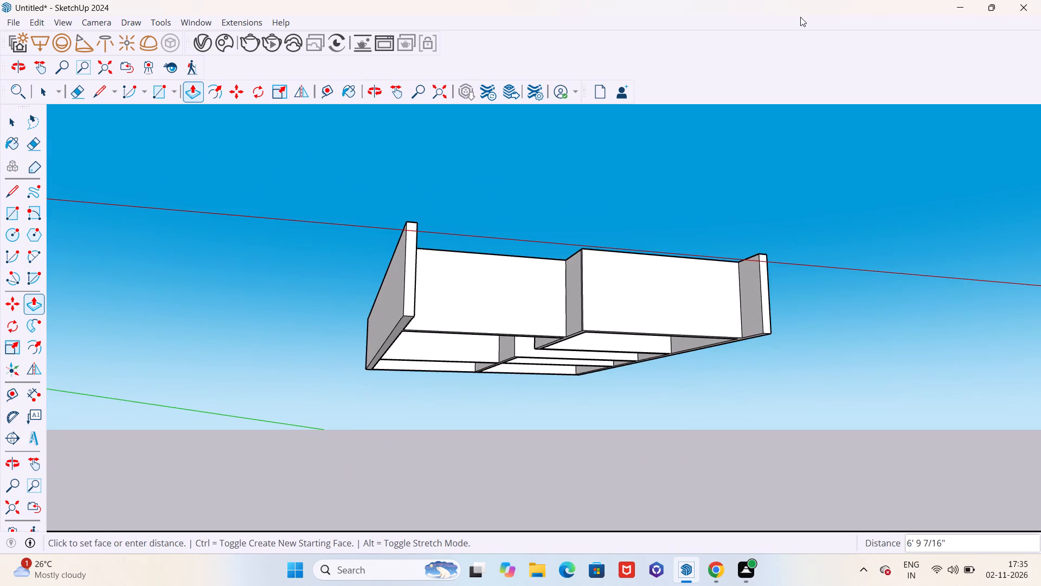
scroll(661, 192, "down", 3)
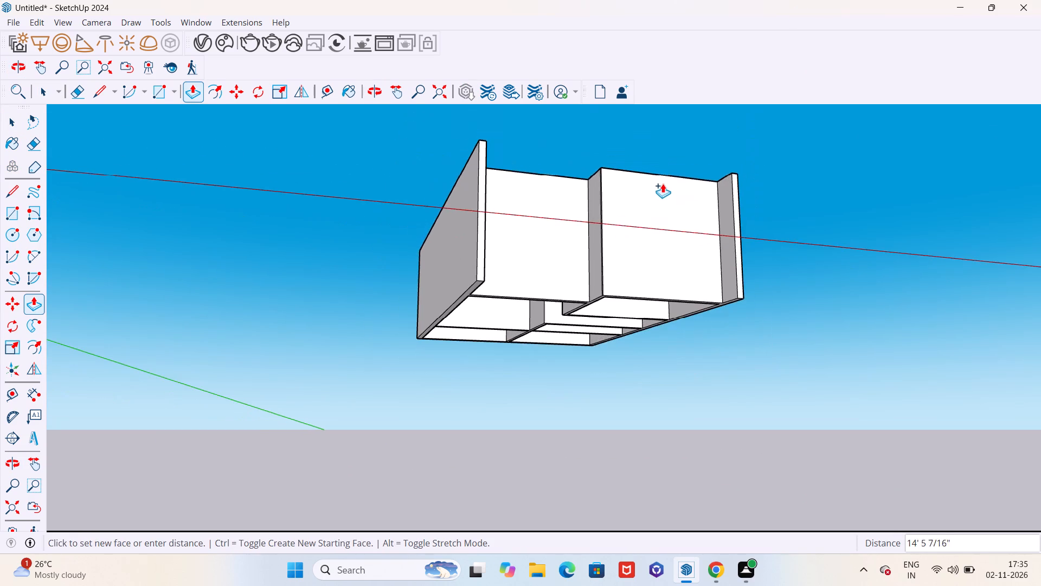
middle_click_drag(664, 183, 613, 423)
scroll(629, 339, "down", 3)
middle_click_drag(637, 322, 640, 308)
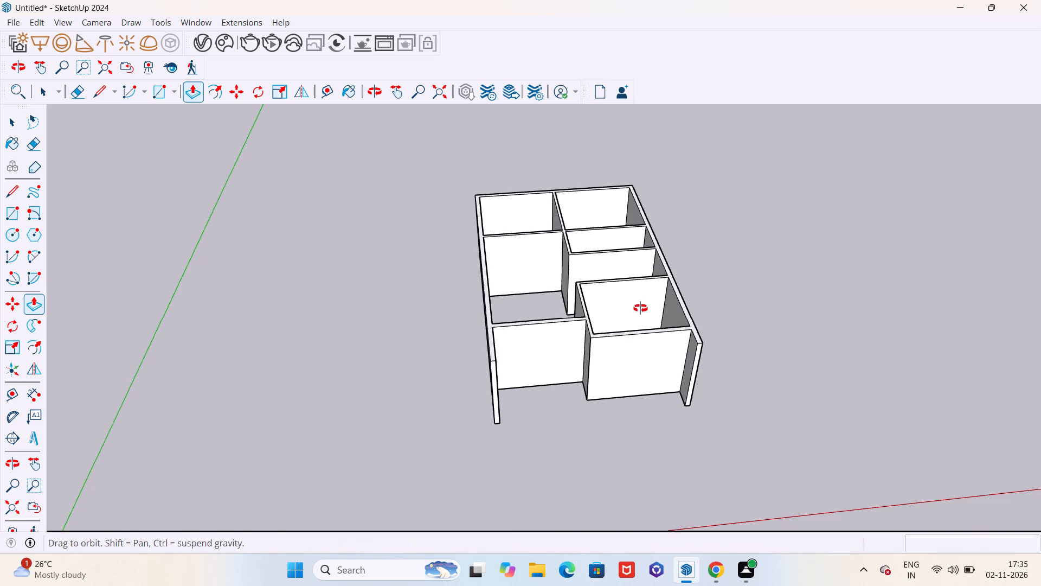
middle_click_drag(640, 308, 652, 303)
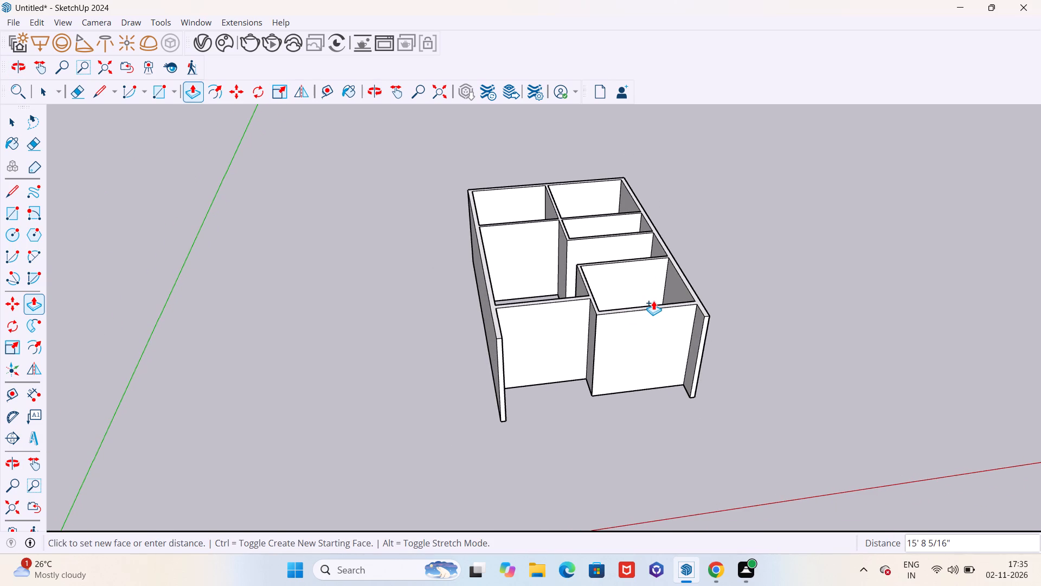
key("1")
type("0'")
key("Return")
scroll(663, 314, "down", 5)
middle_click_drag(636, 257, 635, 286)
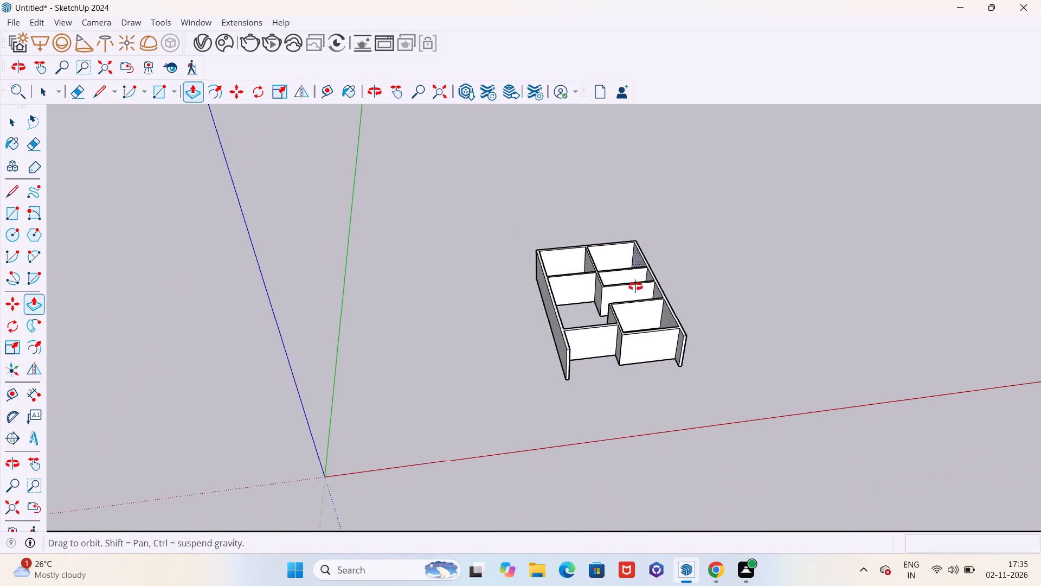
middle_click_drag(635, 286, 632, 373)
key("space")
Draw a 30' by 6" rotated rectangle vertically downward from the bottom outer edge of the 30' end wall.
scroll(570, 227, "up", 4)
middle_click_drag(536, 330, 680, 99)
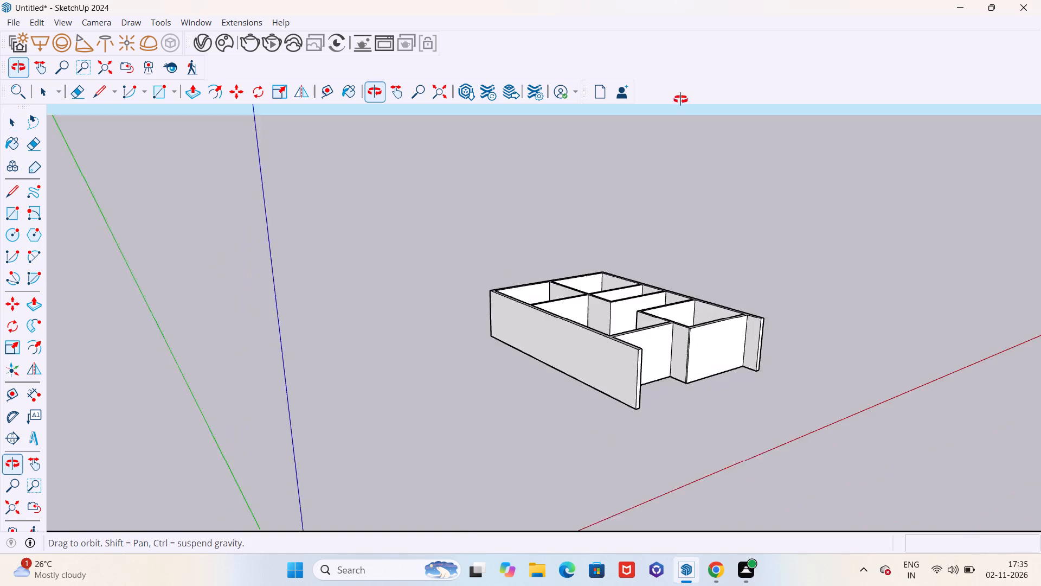
middle_click_drag(680, 99, 691, 84)
scroll(545, 371, "up", 5)
middle_click_drag(550, 374, 562, 232)
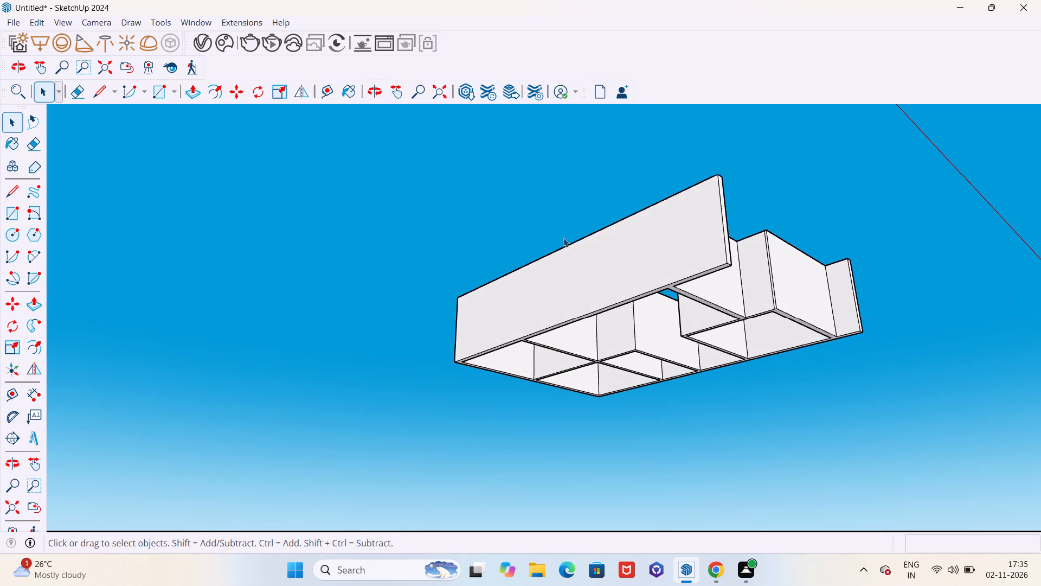
left_click(33, 214)
scroll(389, 340, "up", 20)
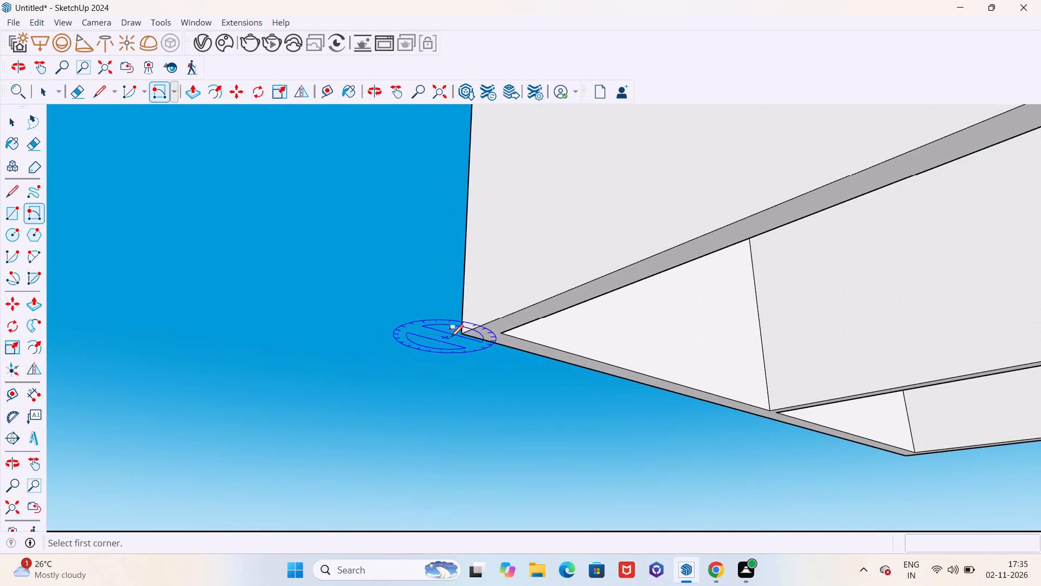
left_click(466, 334)
scroll(466, 334, "down", 5)
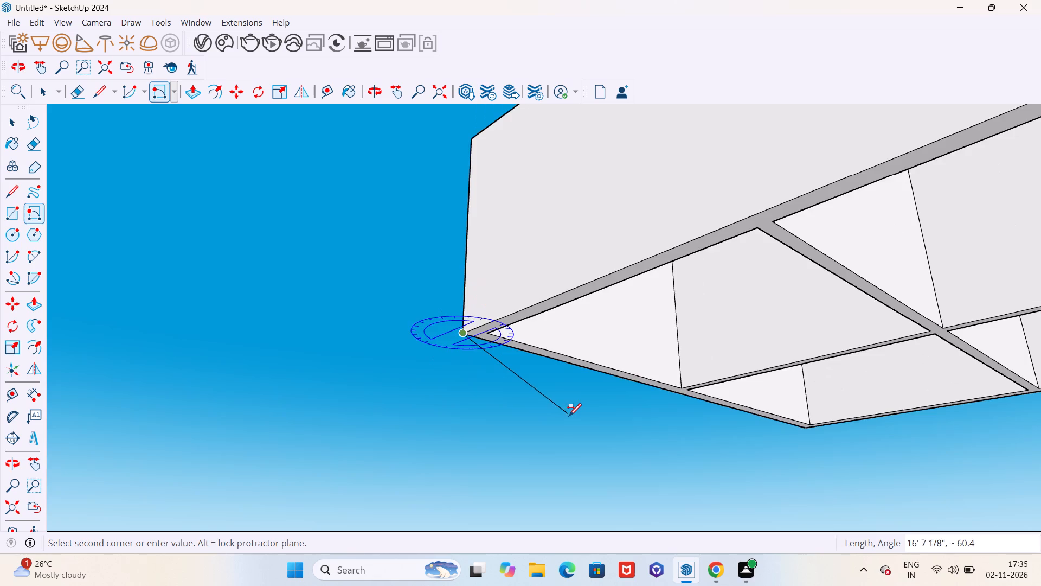
middle_click_drag(569, 413, 536, 235)
scroll(812, 468, "down", 6)
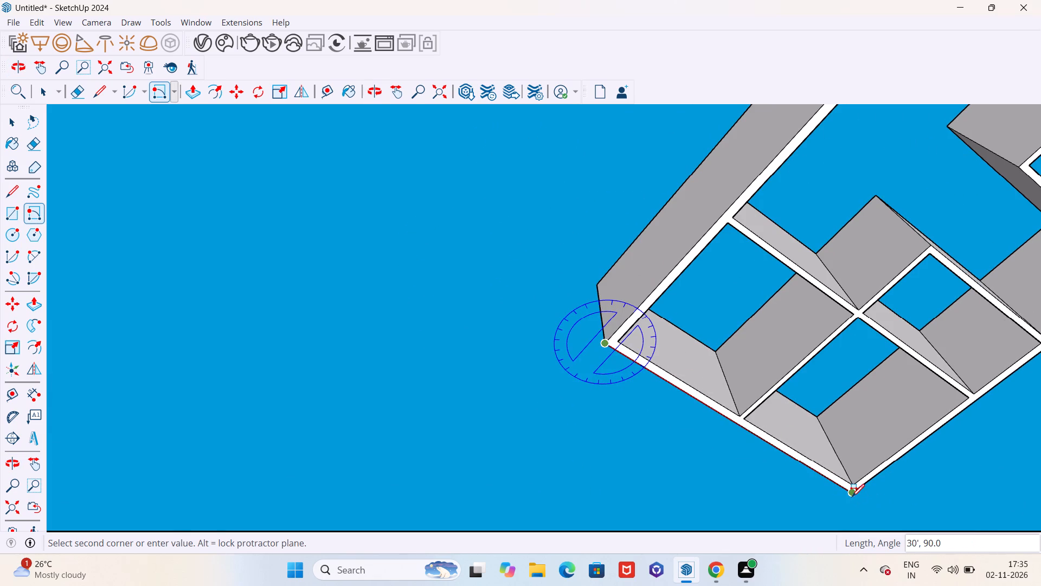
left_click(851, 496)
scroll(747, 367, "down", 14)
middle_click_drag(728, 330, 790, 539)
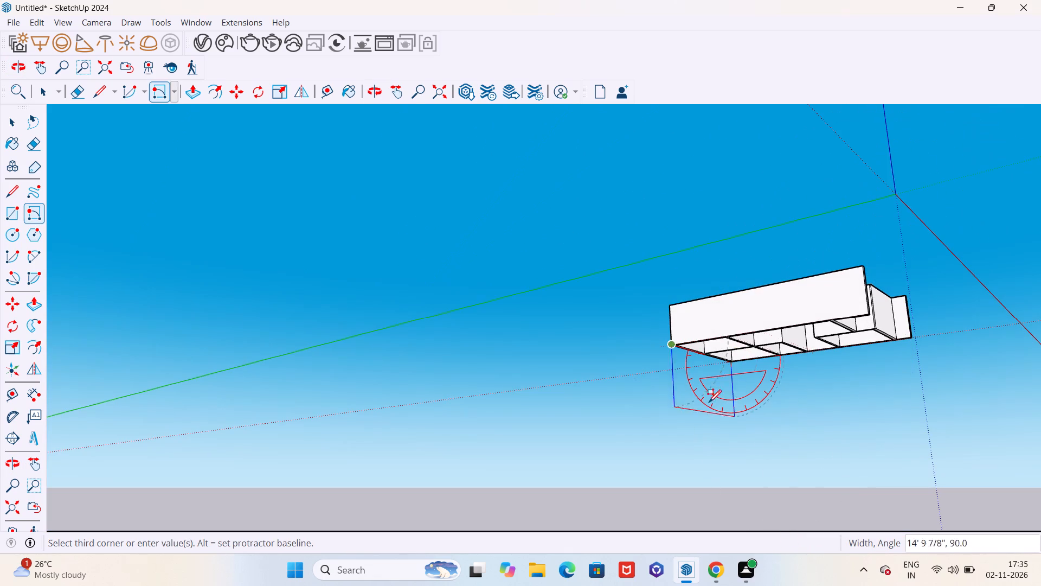
type("6\"")
key("Return")
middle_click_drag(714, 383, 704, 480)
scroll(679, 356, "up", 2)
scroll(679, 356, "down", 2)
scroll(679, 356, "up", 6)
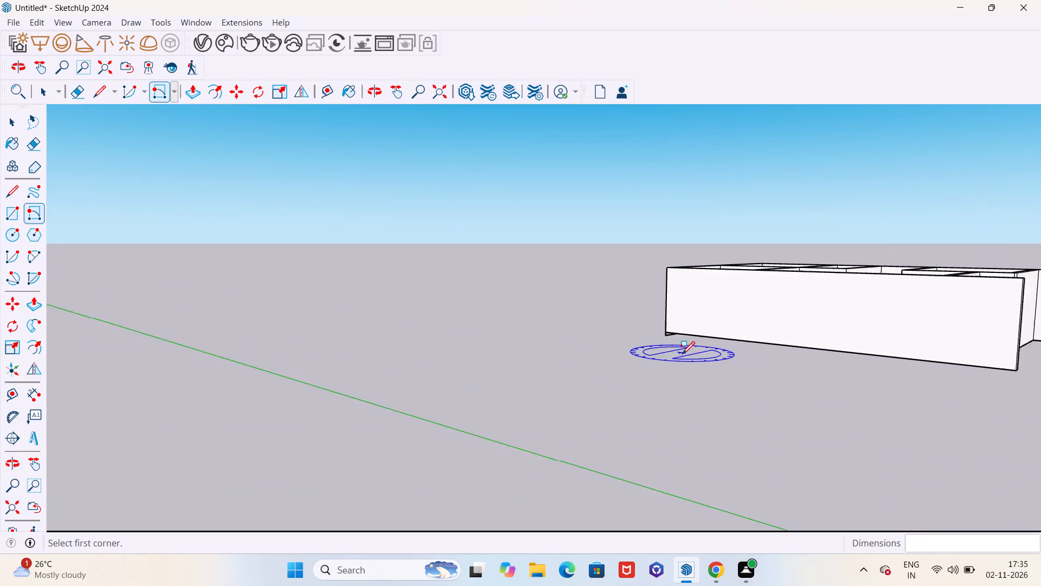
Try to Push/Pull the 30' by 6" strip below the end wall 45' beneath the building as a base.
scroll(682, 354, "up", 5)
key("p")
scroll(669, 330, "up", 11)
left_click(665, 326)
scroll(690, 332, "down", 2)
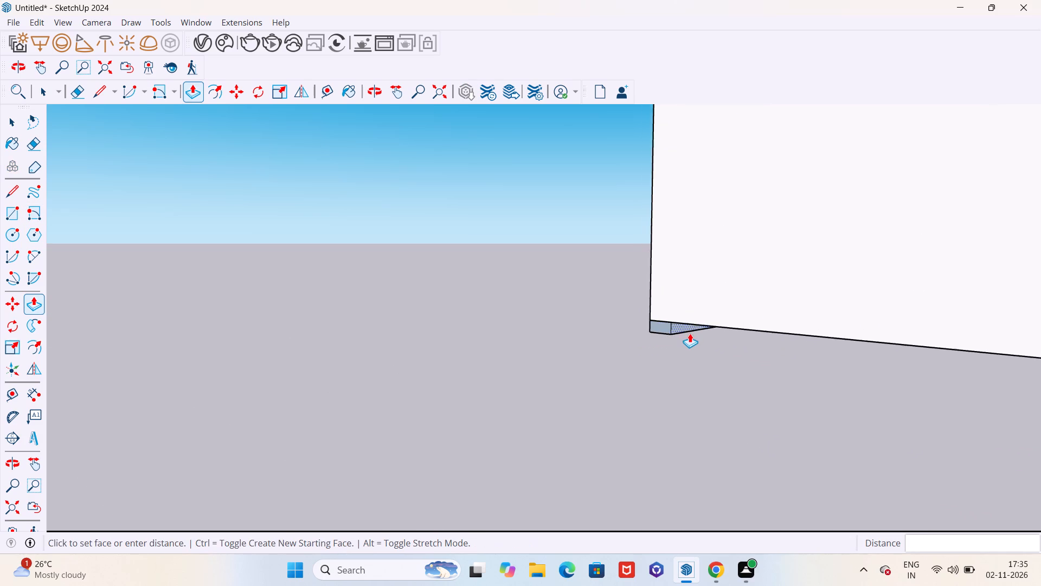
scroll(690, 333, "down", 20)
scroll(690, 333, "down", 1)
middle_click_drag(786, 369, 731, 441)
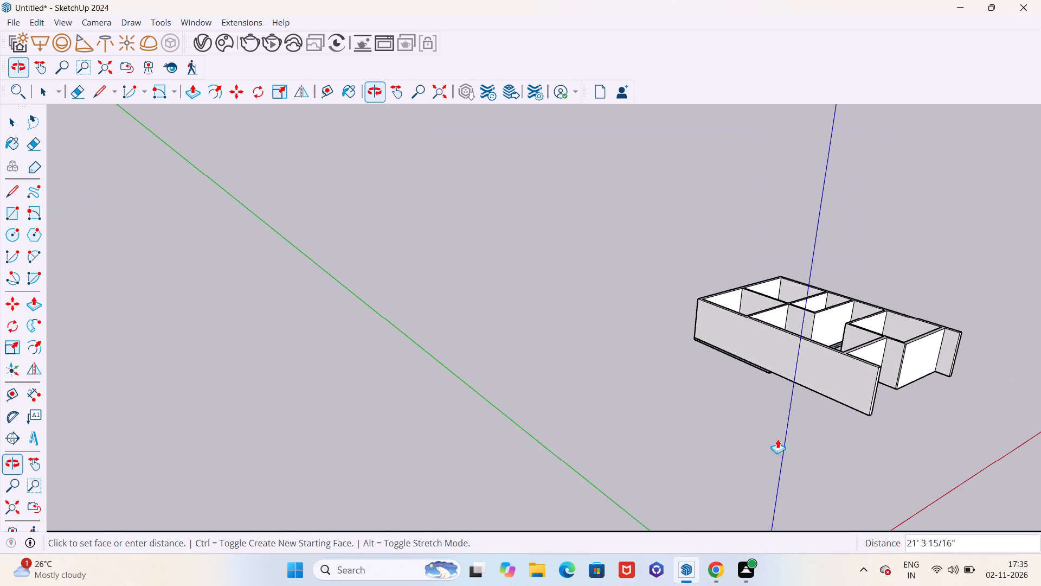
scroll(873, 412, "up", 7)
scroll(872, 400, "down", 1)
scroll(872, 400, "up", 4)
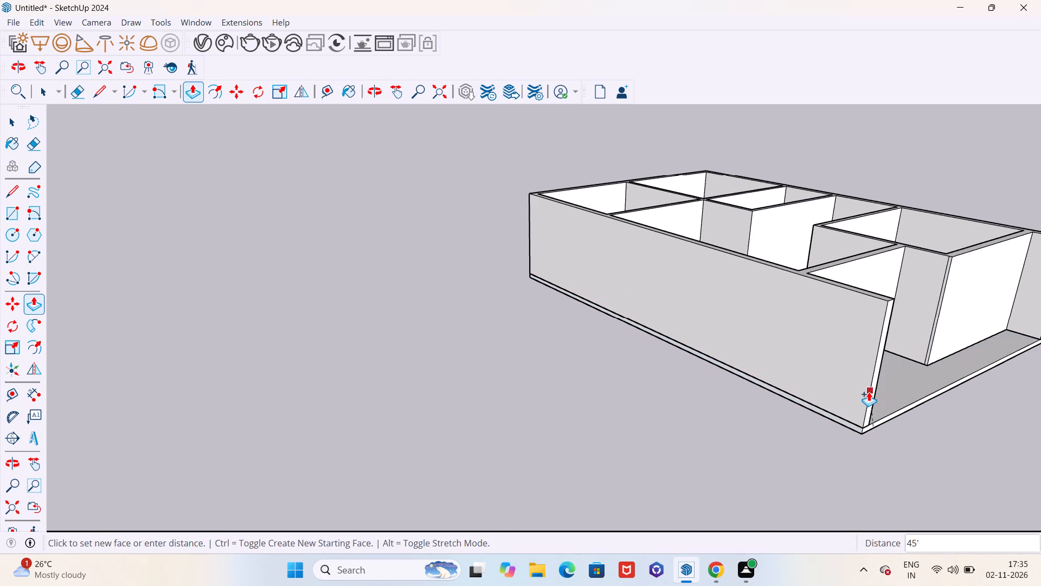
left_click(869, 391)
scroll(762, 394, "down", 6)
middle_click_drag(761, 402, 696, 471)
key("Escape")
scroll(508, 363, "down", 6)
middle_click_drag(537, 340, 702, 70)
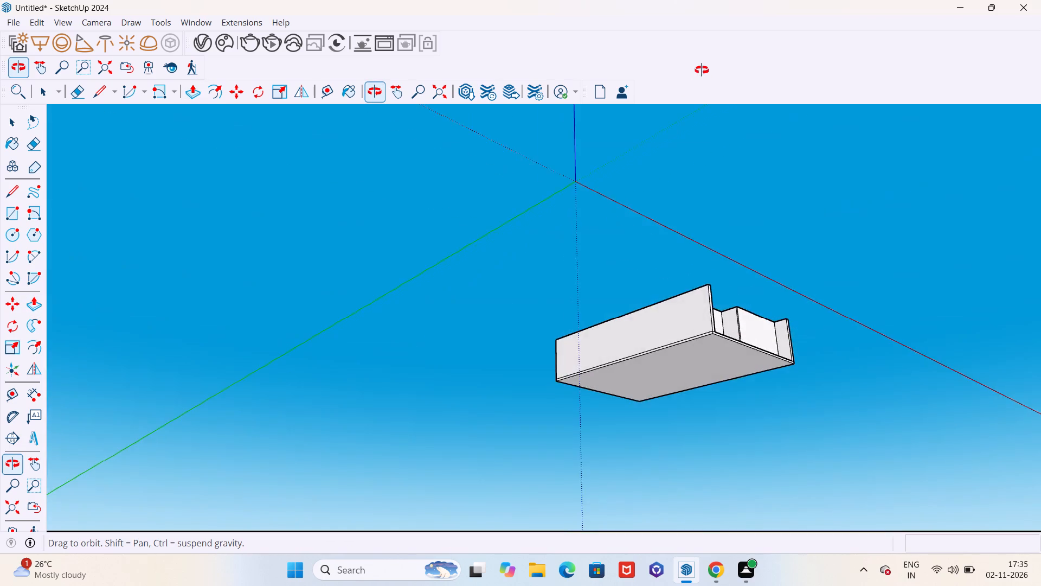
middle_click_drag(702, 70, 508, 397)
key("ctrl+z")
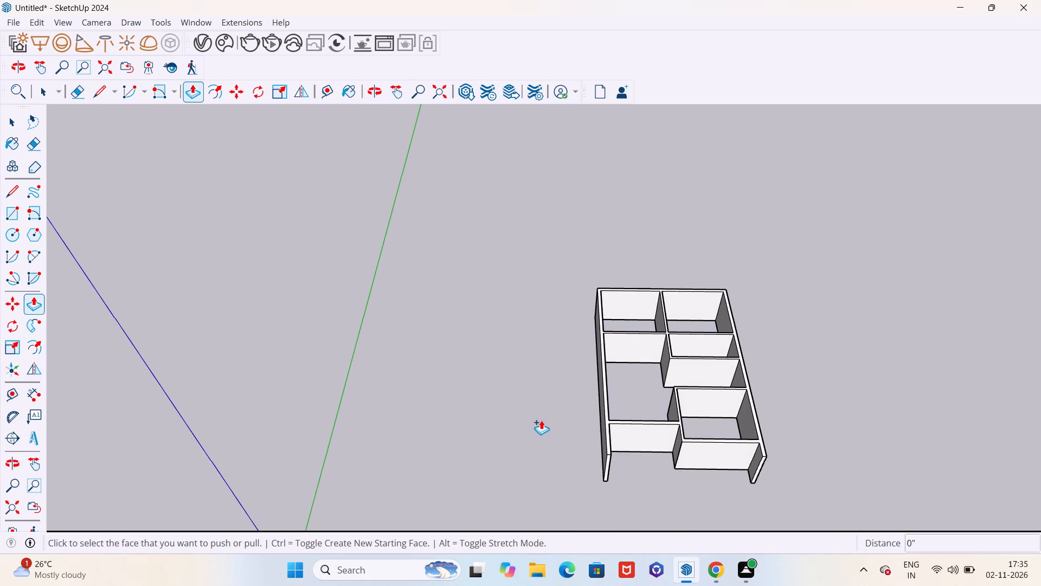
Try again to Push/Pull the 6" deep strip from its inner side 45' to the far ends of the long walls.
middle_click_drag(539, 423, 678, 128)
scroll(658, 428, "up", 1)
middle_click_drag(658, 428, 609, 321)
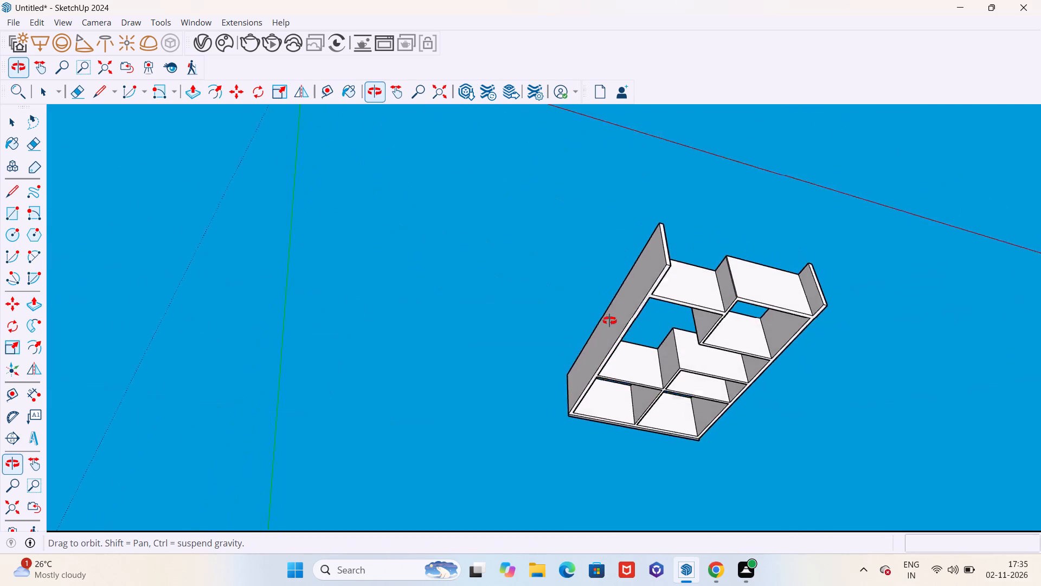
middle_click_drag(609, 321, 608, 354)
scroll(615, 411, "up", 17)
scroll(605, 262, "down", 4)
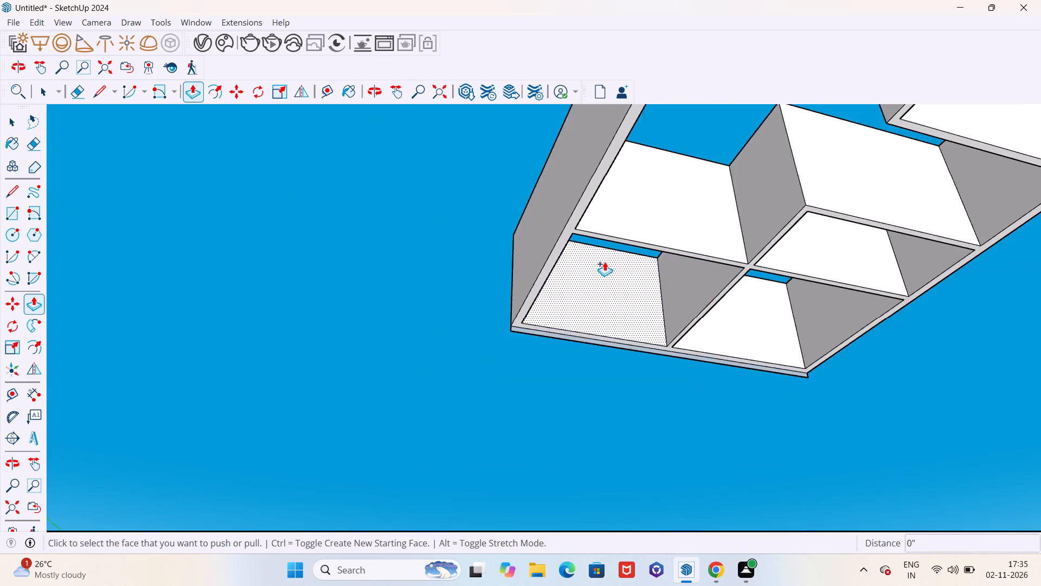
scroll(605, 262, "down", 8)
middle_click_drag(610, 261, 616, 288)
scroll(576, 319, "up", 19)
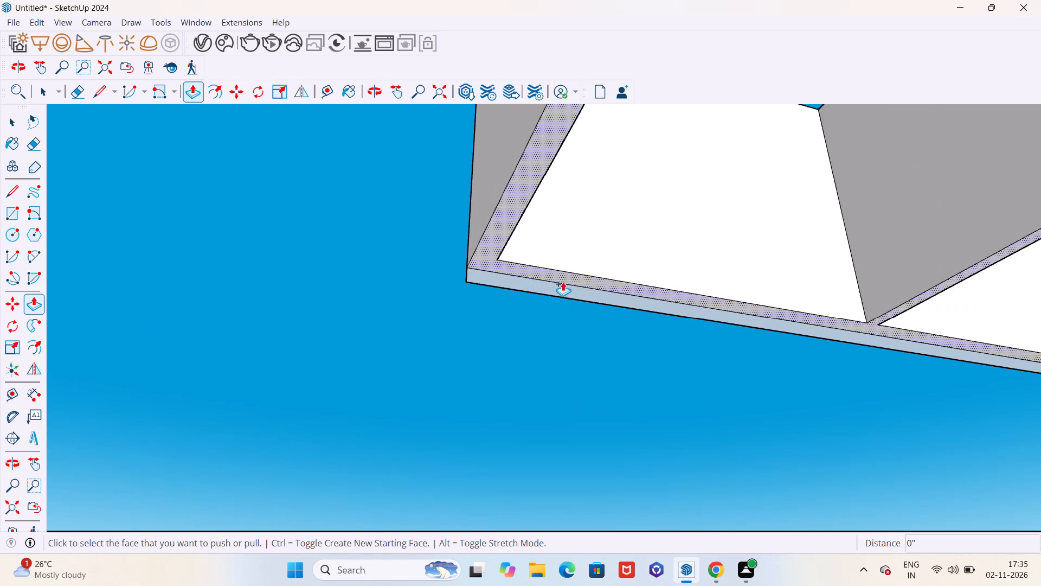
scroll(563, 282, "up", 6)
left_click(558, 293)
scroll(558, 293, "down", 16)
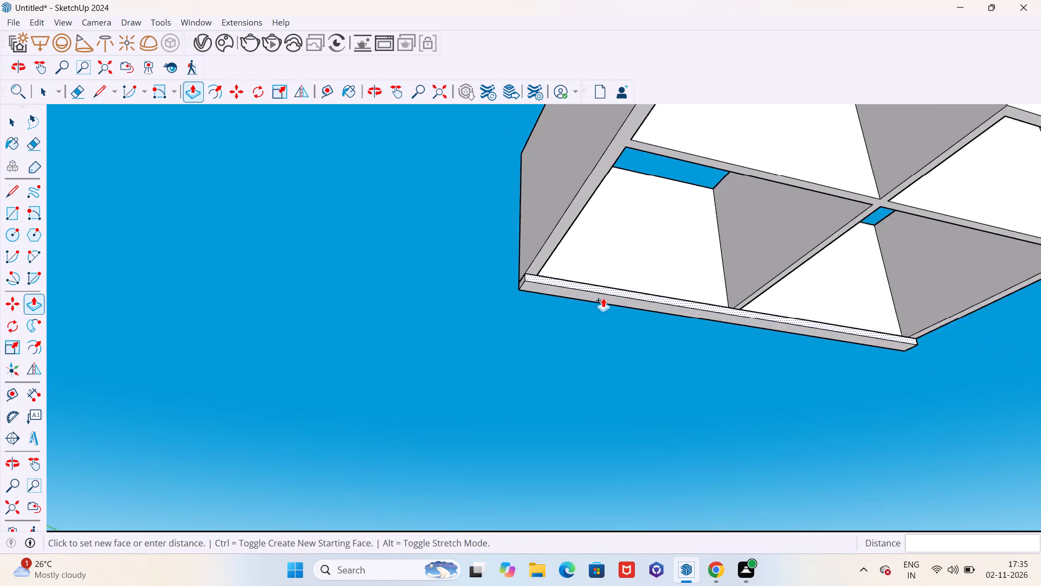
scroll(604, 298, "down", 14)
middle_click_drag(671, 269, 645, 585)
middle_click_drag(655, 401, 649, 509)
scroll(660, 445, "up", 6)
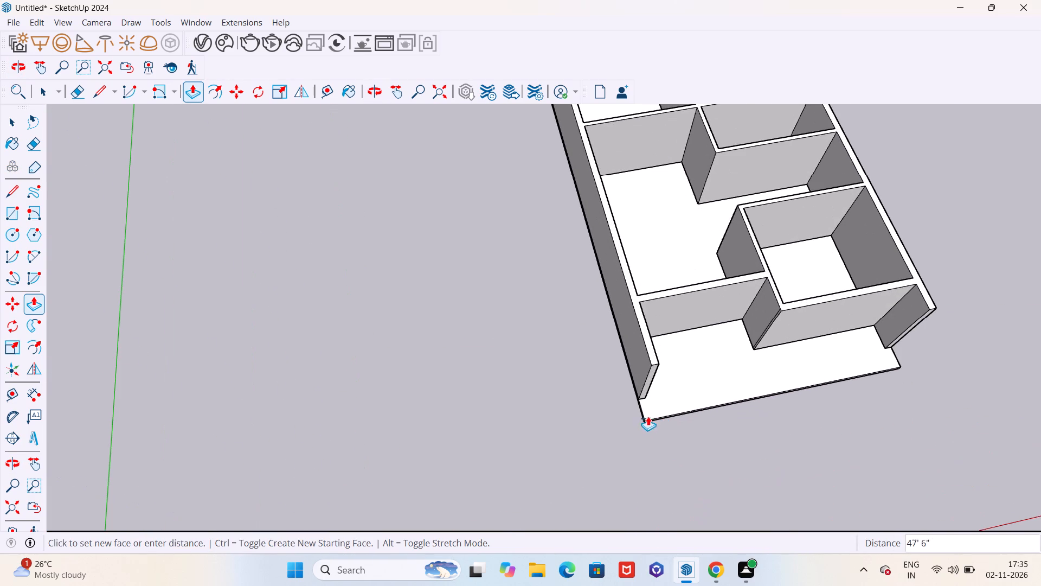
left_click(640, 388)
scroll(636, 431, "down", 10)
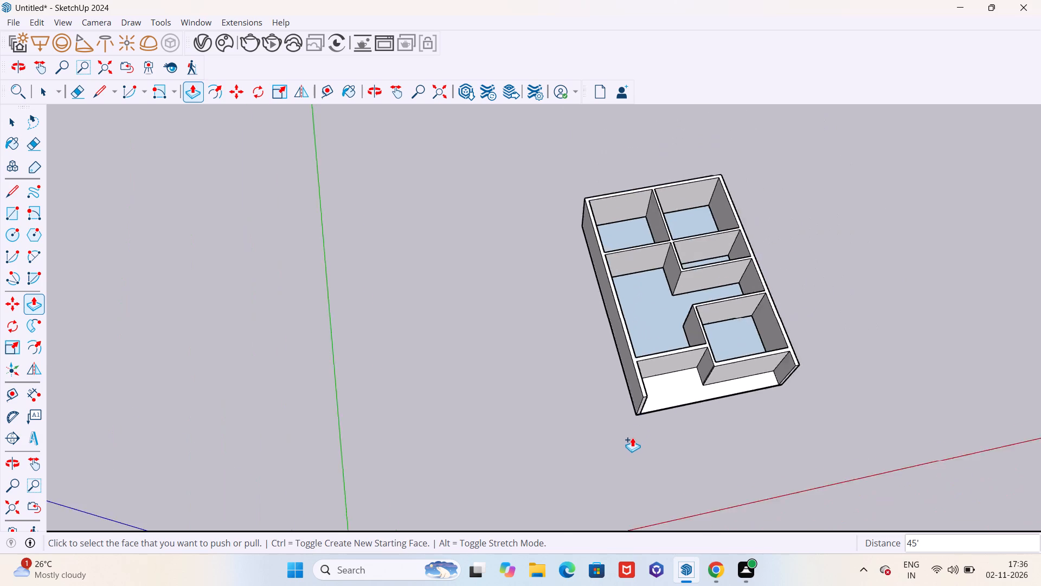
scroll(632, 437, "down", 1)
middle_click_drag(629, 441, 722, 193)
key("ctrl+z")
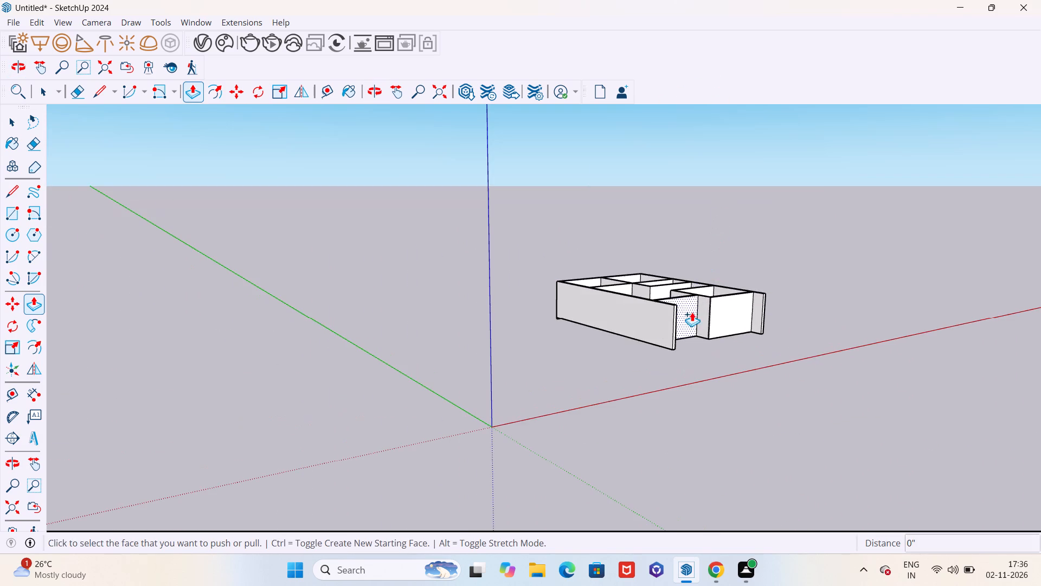
Undo the base strip, the wall extrusion, the floor face deletions and the outer edge erasure, back to the complete flat floor plan.
scroll(539, 289, "down", 12)
middle_click_drag(631, 242, 542, 481)
scroll(569, 333, "up", 6)
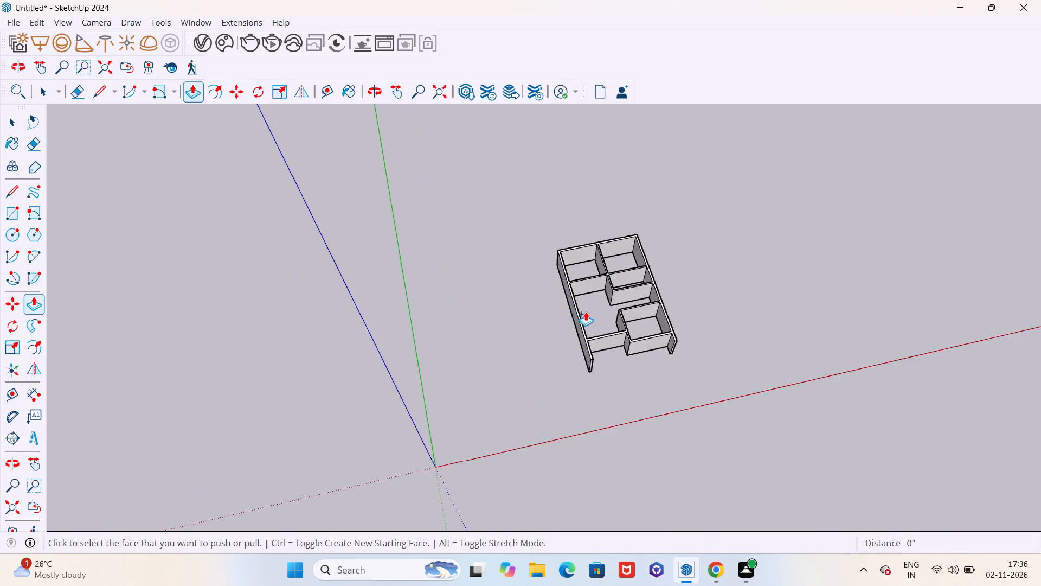
scroll(586, 311, "up", 4)
scroll(346, 384, "down", 6)
middle_click_drag(419, 351, 401, 422)
scroll(474, 377, "up", 10)
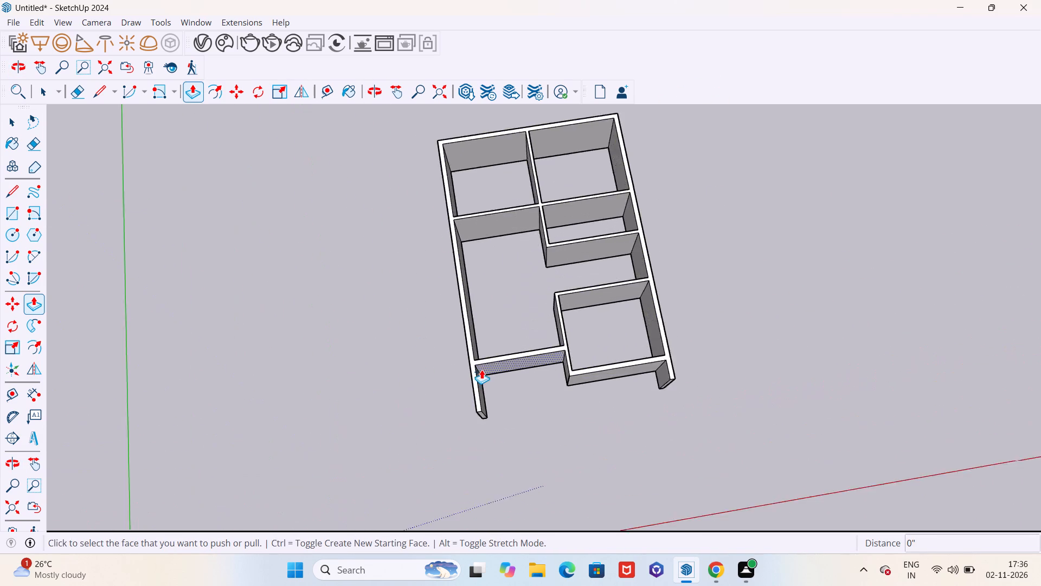
scroll(471, 374, "down", 6)
middle_click_drag(492, 330, 478, 390)
scroll(518, 356, "up", 5)
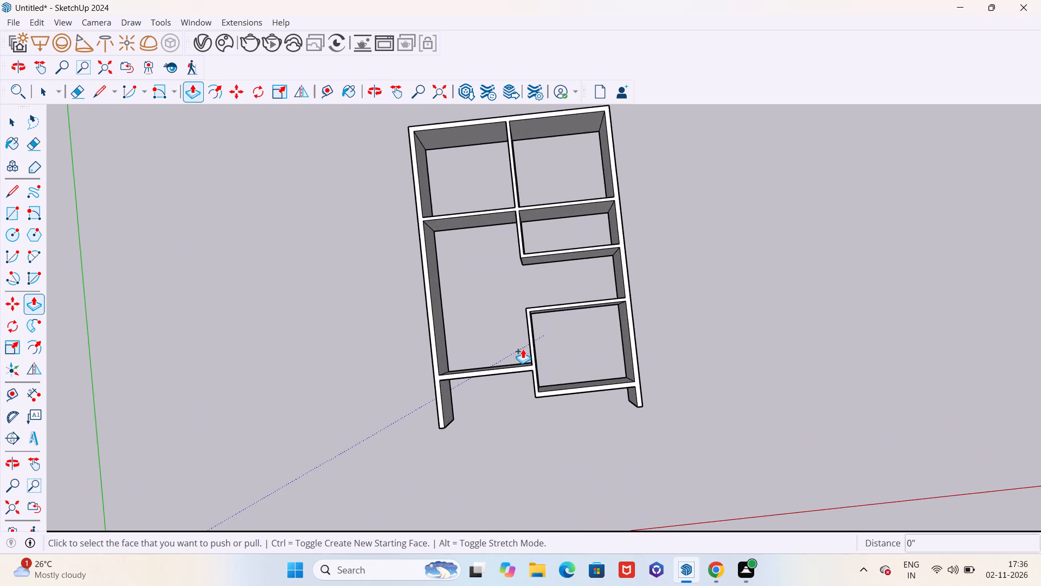
scroll(512, 376, "down", 6)
key("ctrl+z")
key("ctrl+z")
key("ctrl+z")
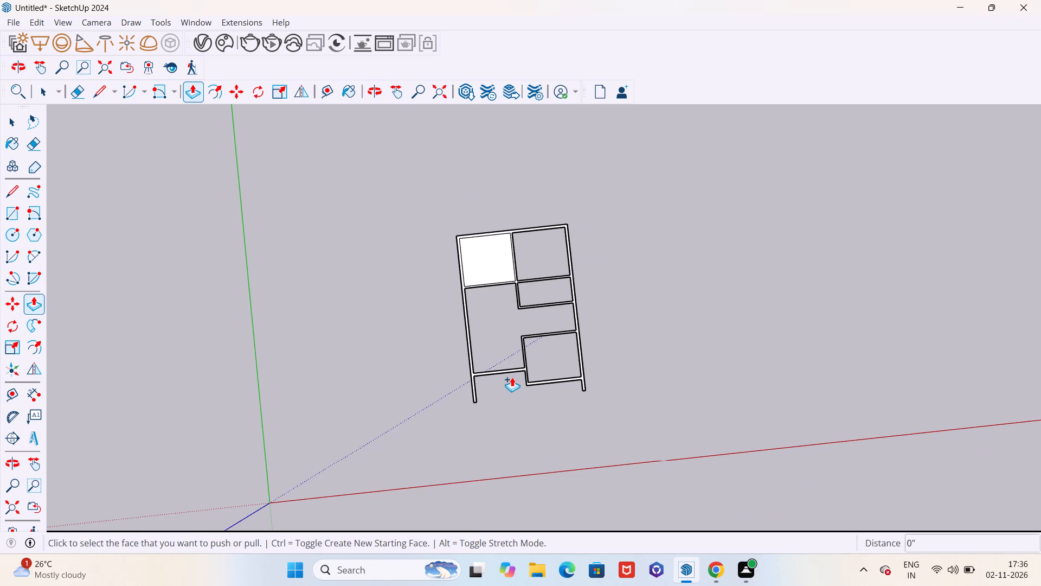
key("ctrl+z")
key("ctrl+z")
key("ctrl+z")
key("ctrl+z")
key("ctrl+z")
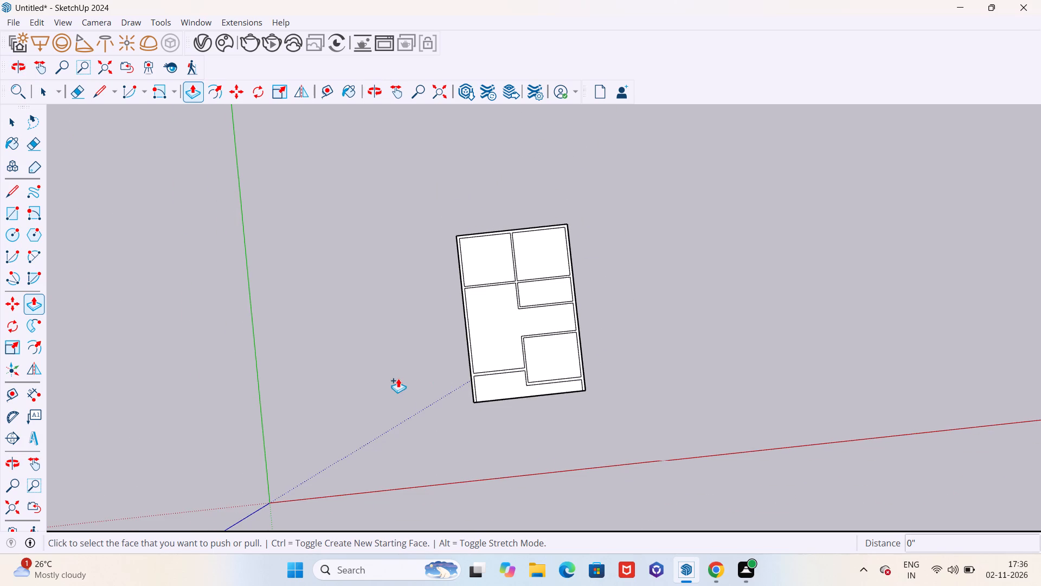
Undo all interior partitions and their guide lines, back to the outer rectangle with its 9" inner offset.
middle_click_drag(401, 372, 486, 110)
key("ctrl+z")
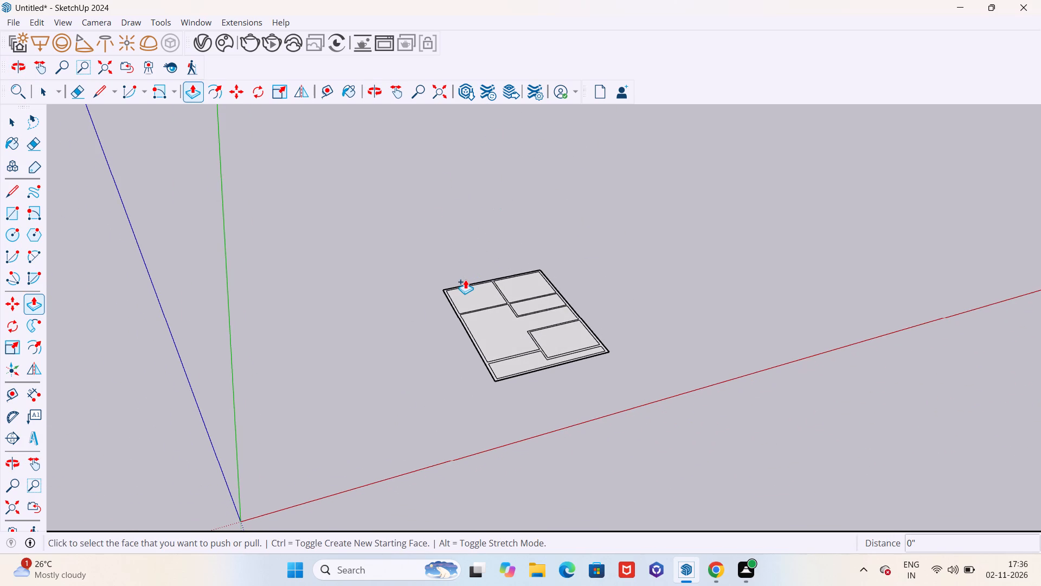
key("ctrl+z")
key("ctrl+z")
key("ctrl+z")
key("ctrl+z")
key("ctrl+z")
key("ctrl+z")
key("ctrl+z")
key("ctrl+z")
key("ctrl+z")
key("ctrl+z")
key("ctrl+z")
key("ctrl+z")
key("ctrl+z")
key("ctrl+z")
key("ctrl+z")
key("ctrl+z")
key("ctrl+z")
key("ctrl+z")
key("ctrl+z")
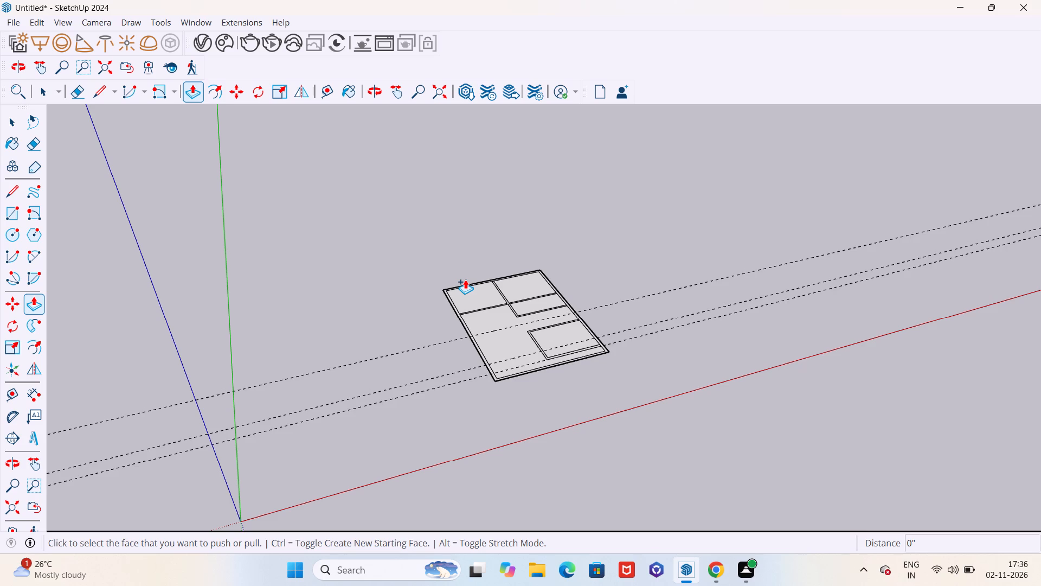
key("ctrl+z")
key("ctrl+z")
key("ctrl+z")
key("ctrl+z")
key("ctrl+z")
key("ctrl+z")
key("ctrl+z")
key("ctrl+z")
key("ctrl+z")
key("ctrl+z")
key("ctrl+z")
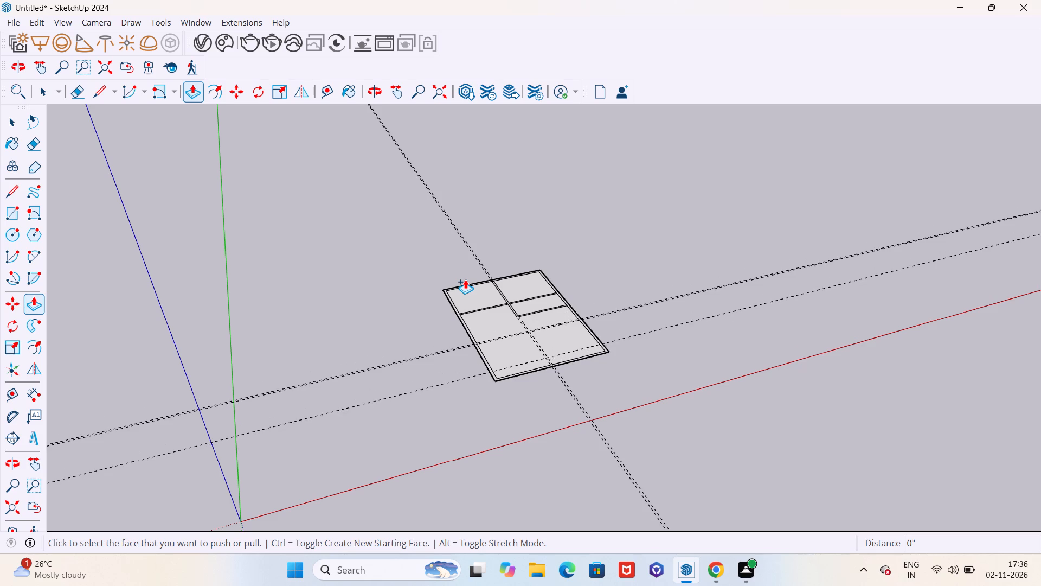
key("ctrl+z")
key("ctrl+z")
key("ctrl+z")
key("ctrl+z")
key("ctrl+z")
key("ctrl+z")
key("ctrl+z")
key("ctrl+z")
key("ctrl+z")
key("ctrl+z")
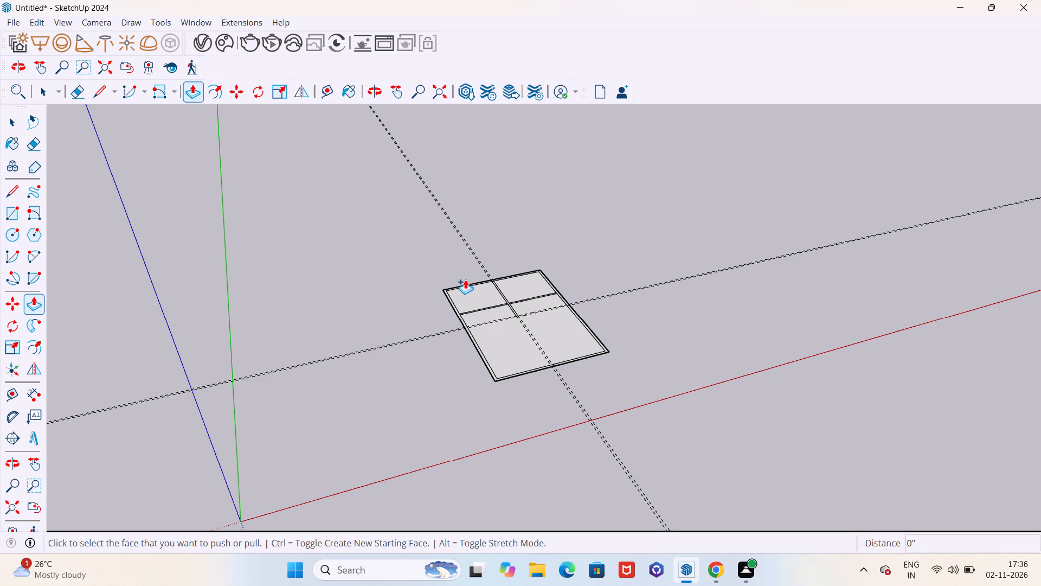
key("ctrl+z")
key("ctrl+z")
key("ctrl+z")
key("ctrl+z")
key("ctrl+z")
key("ctrl+z")
key("ctrl+z")
key("ctrl+z")
key("ctrl+z")
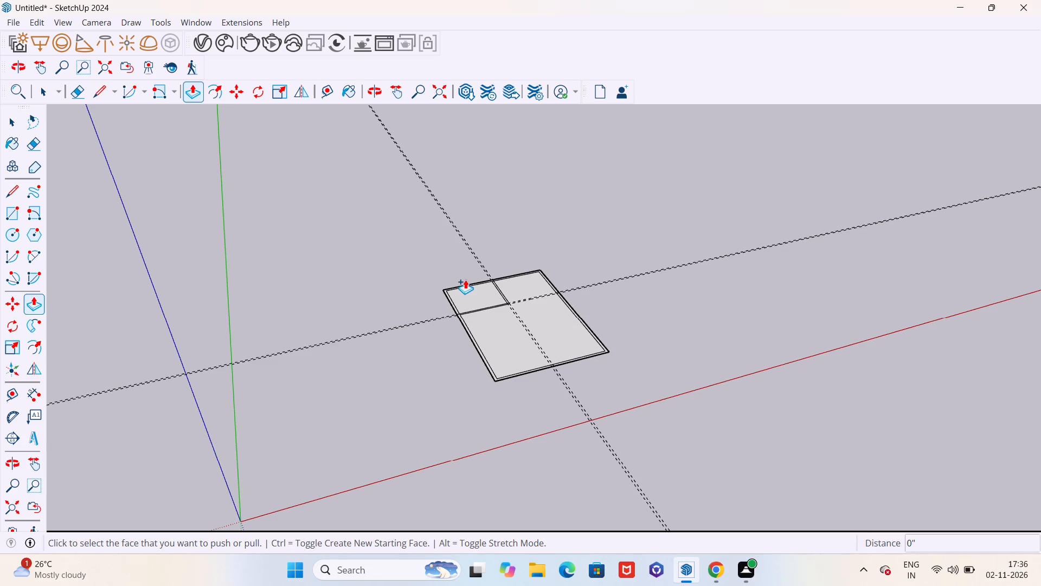
key("ctrl+z")
key("ctrl+z")
key("ctrl+z")
key("ctrl+z")
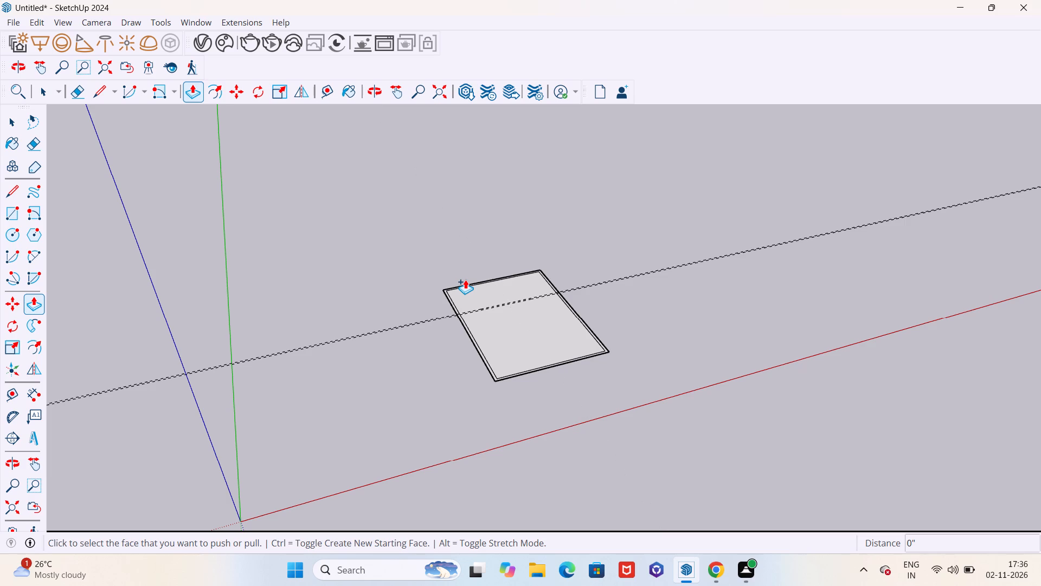
key("ctrl+z")
key("ctrl+z")
Move the inner offset edge on the plan's lower short side outward 9" onto the outer edge.
scroll(449, 278, "down", 4)
scroll(457, 275, "up", 1)
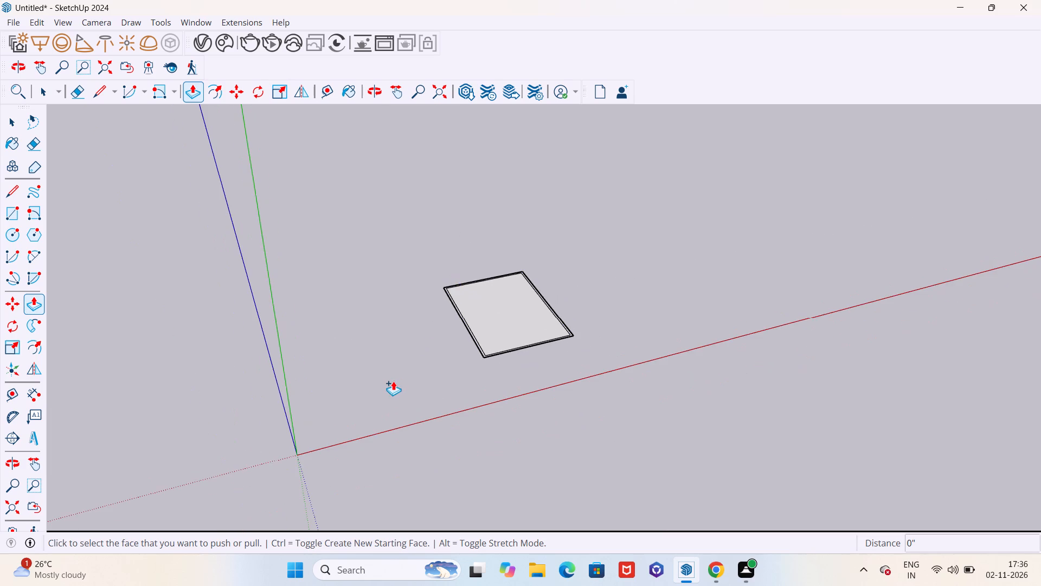
middle_click_drag(388, 384, 372, 389)
key("space")
scroll(467, 360, "up", 5)
middle_click_drag(475, 277, 452, 384)
scroll(507, 403, "up", 10)
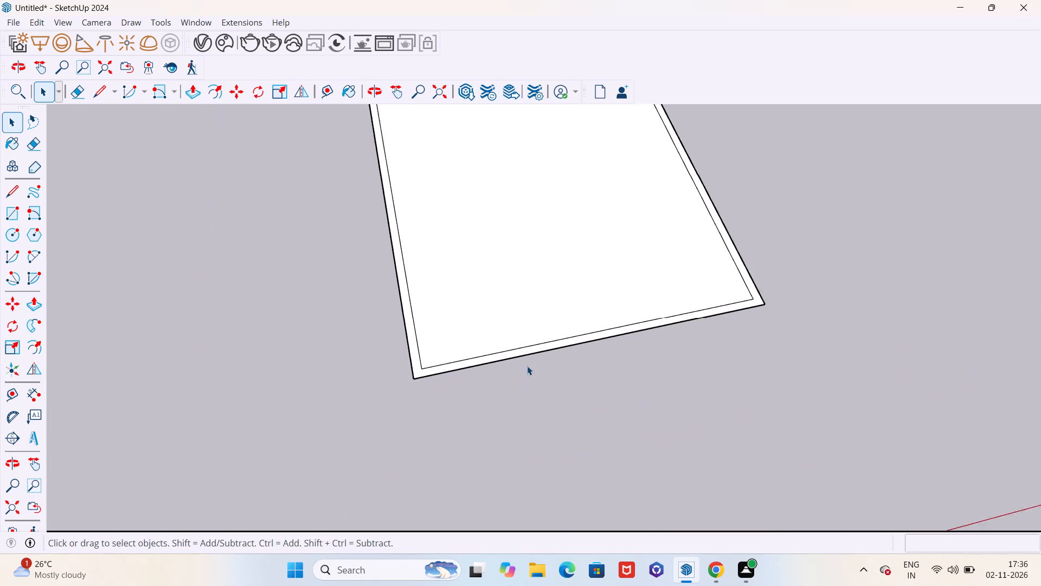
scroll(527, 366, "up", 2)
left_click(533, 342)
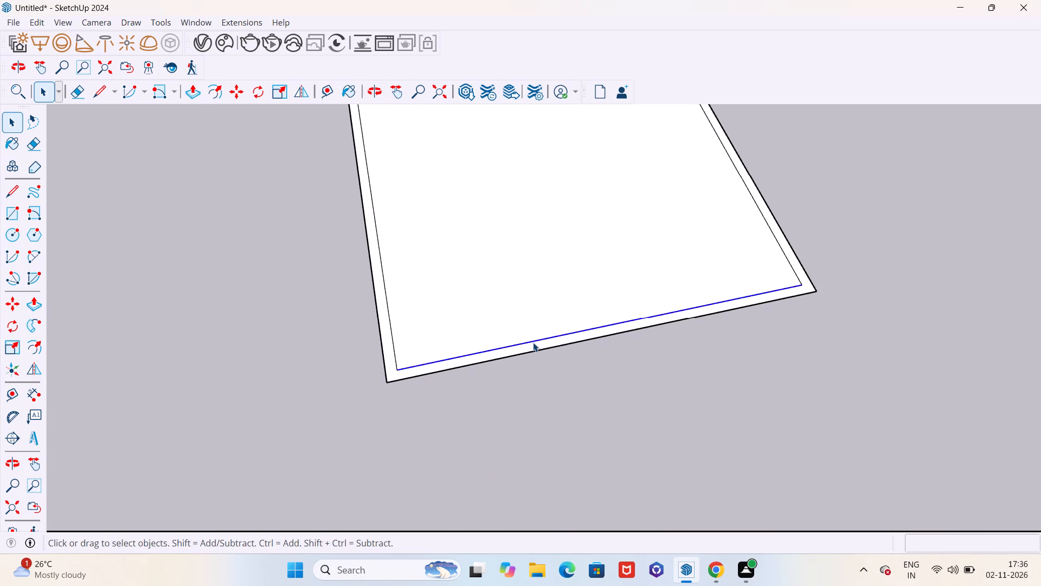
key("m")
left_click(533, 342)
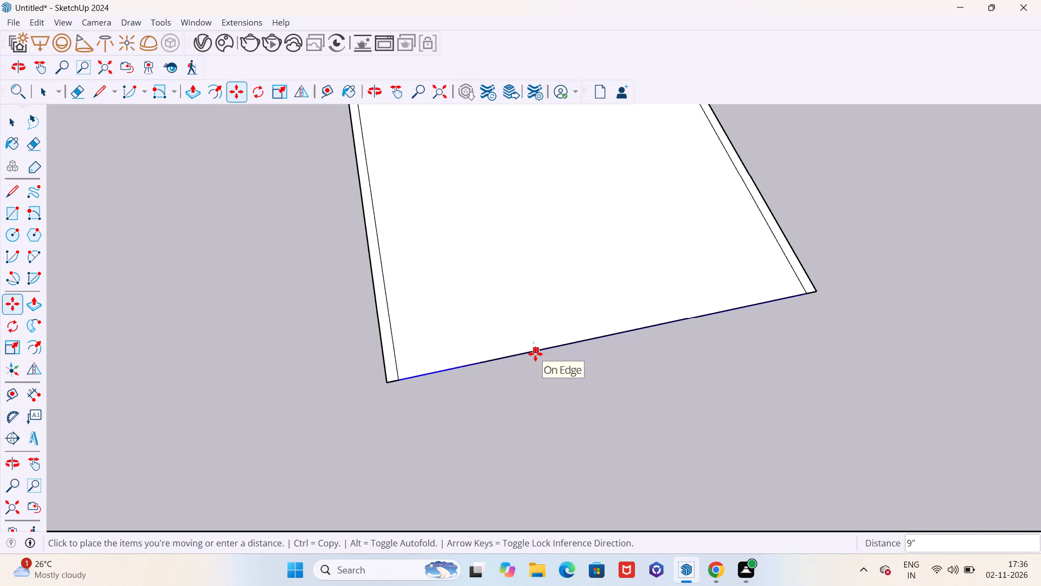
left_click(535, 354)
Delete the moved edge between the ends of the two long side walls, along with the floor face it bounds.
scroll(503, 406, "down", 11)
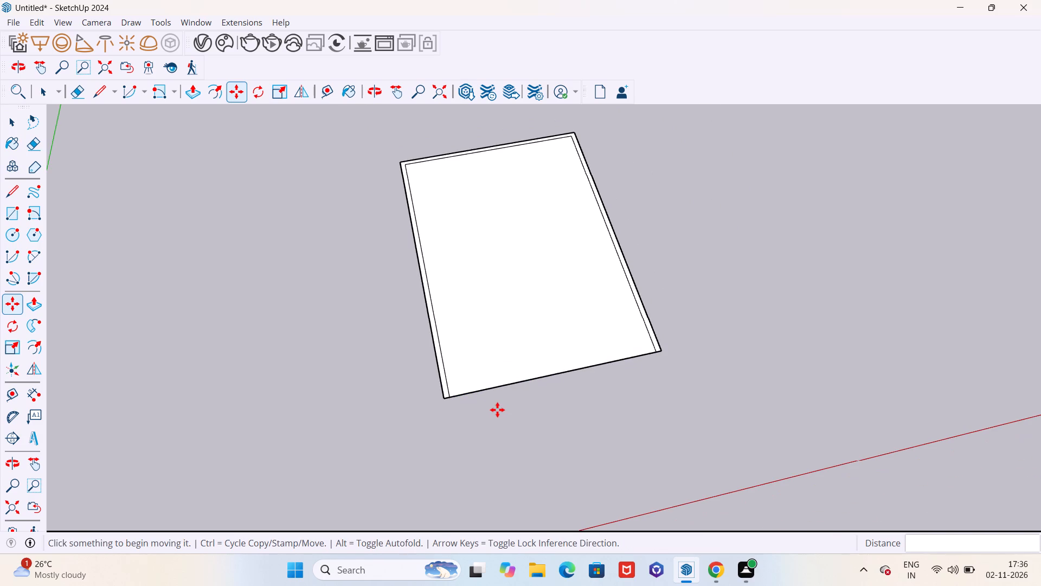
key("space")
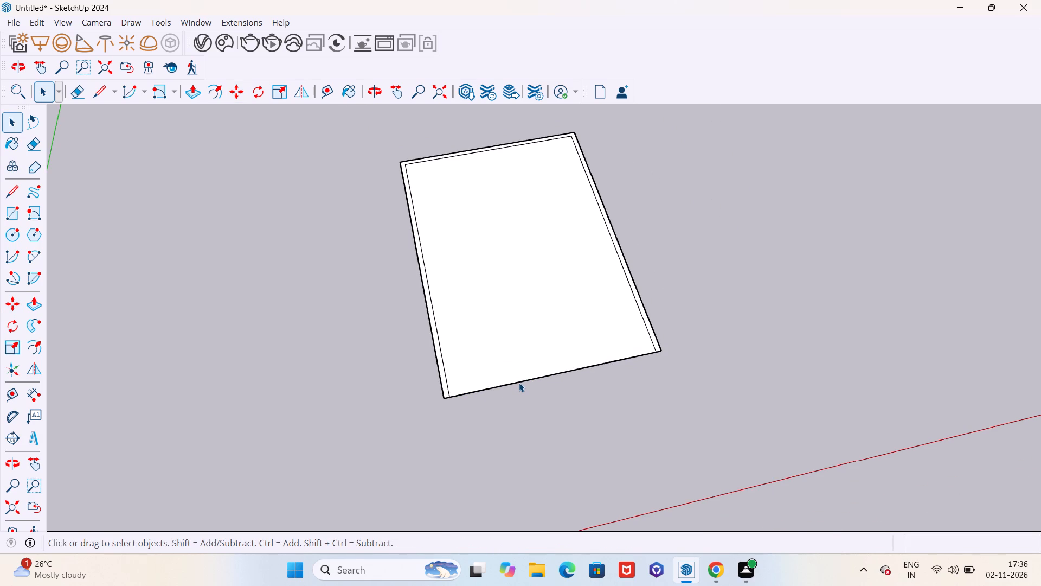
left_click(519, 383)
key("Delete")
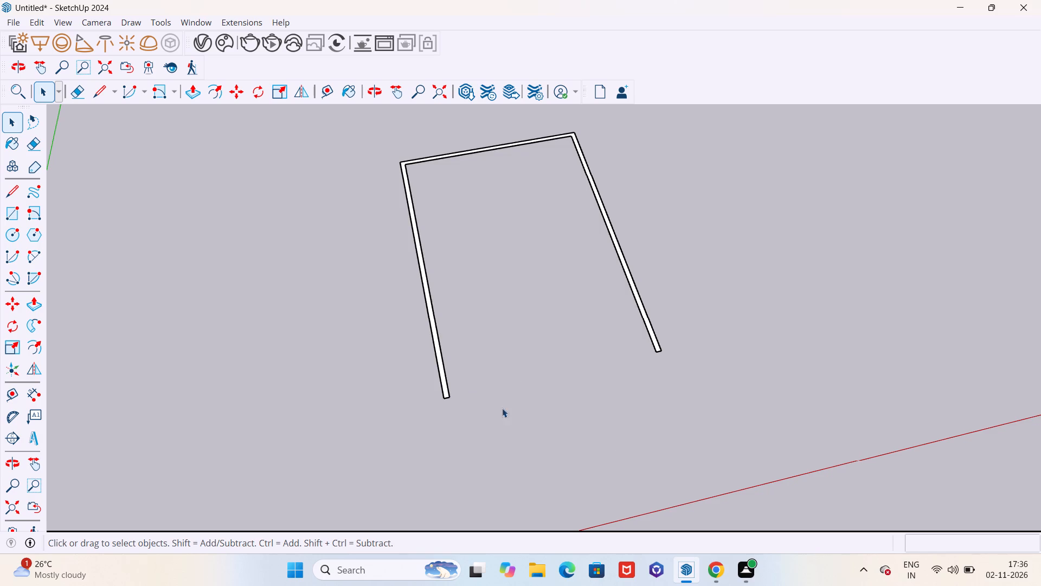
Extrude the 9" perimeter wall face upward 10'.
scroll(496, 416, "down", 5)
scroll(496, 403, "up", 4)
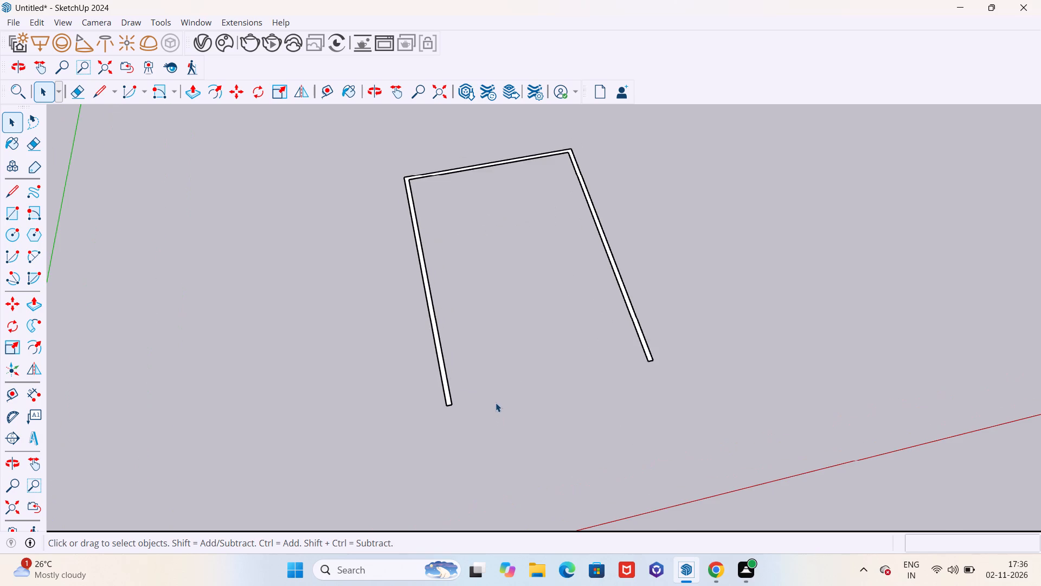
key("p")
scroll(444, 403, "up", 5)
left_click(453, 390)
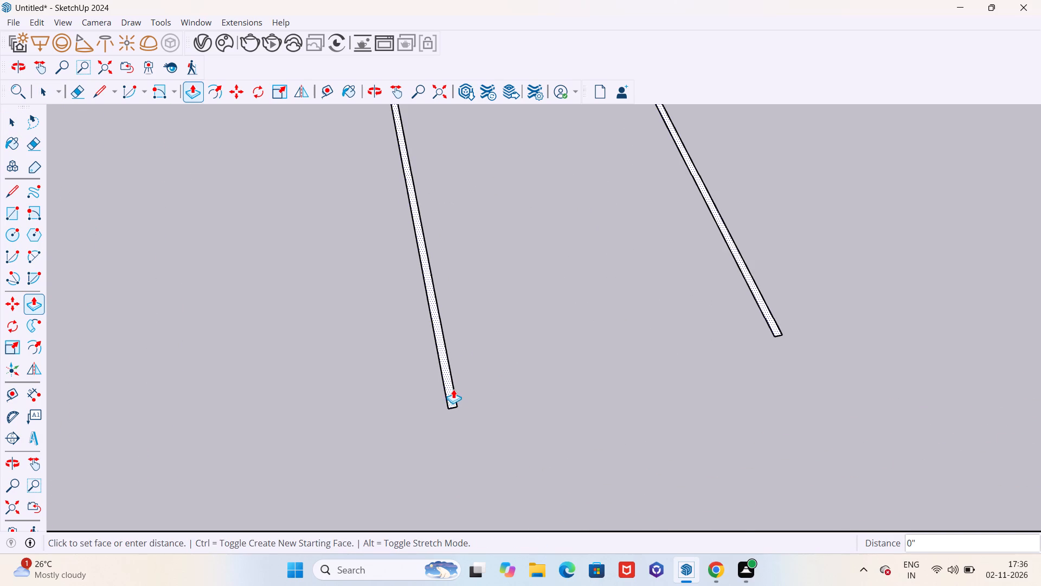
scroll(453, 389, "down", 12)
middle_click_drag(453, 372, 459, 238)
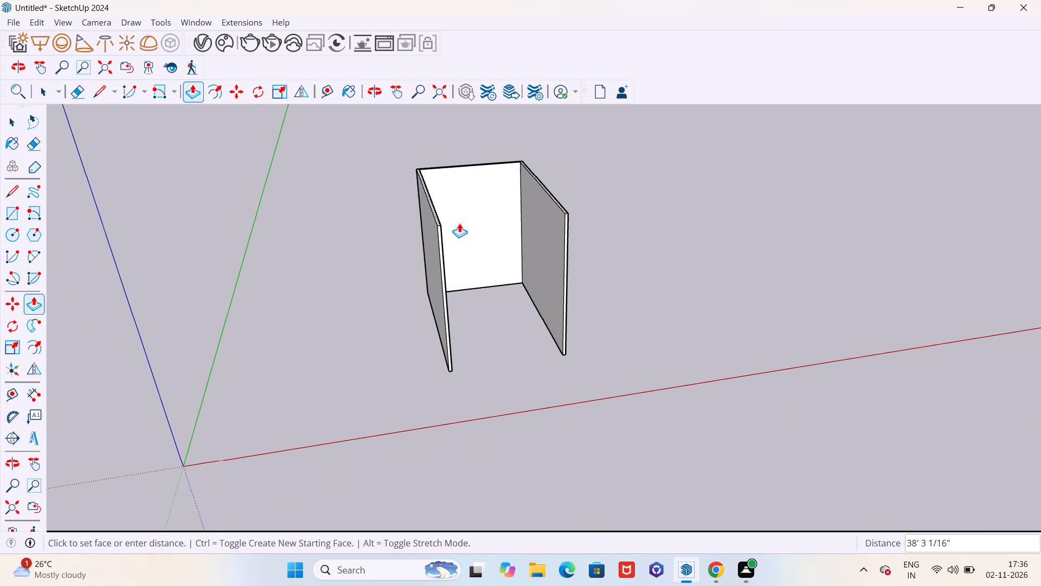
key("1")
key("0")
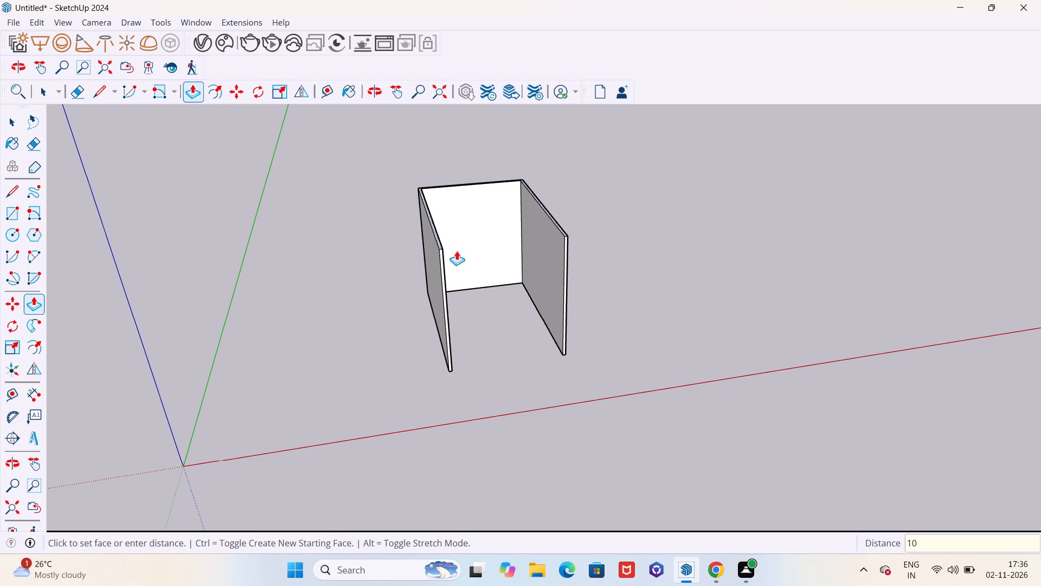
key("apostrophe")
key("Return")
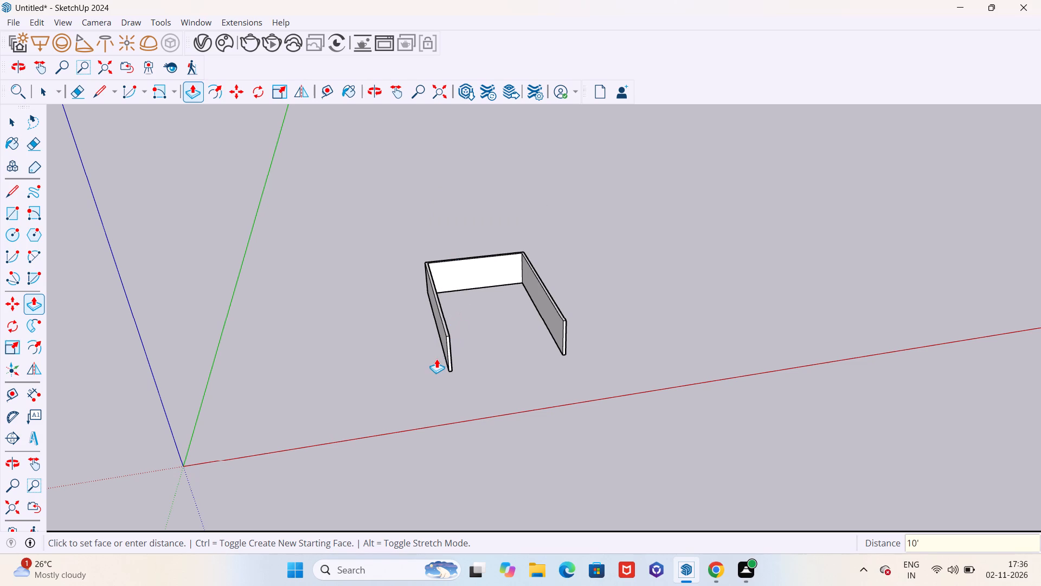
Draw a 6" deep rotated rectangle straight down from the closed short wall's outer bottom edge, along its full length.
middle_click_drag(436, 360, 526, 235)
scroll(416, 372, "up", 12)
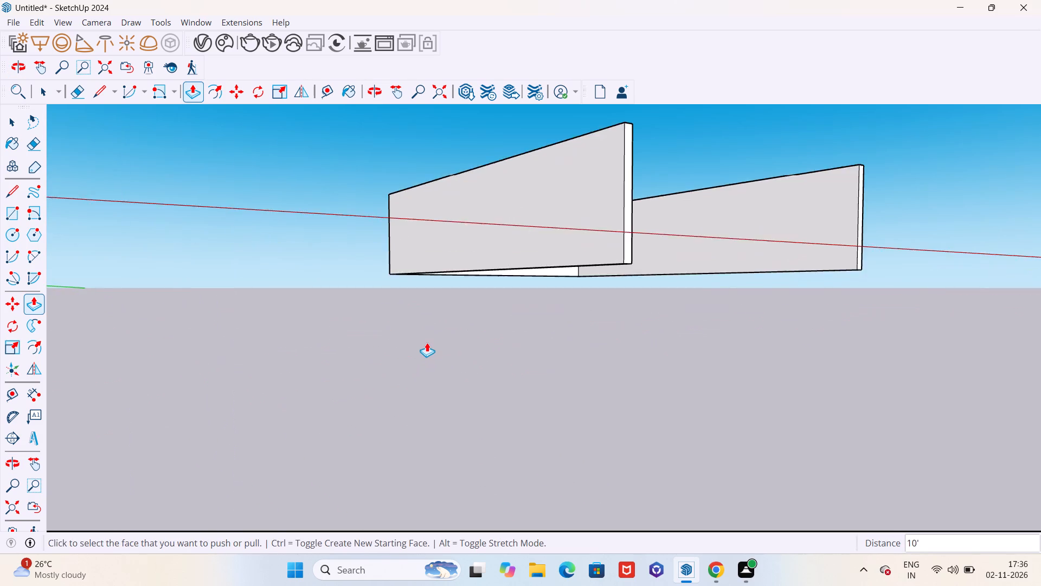
scroll(427, 342, "up", 1)
middle_click_drag(427, 342, 432, 255)
scroll(381, 291, "up", 2)
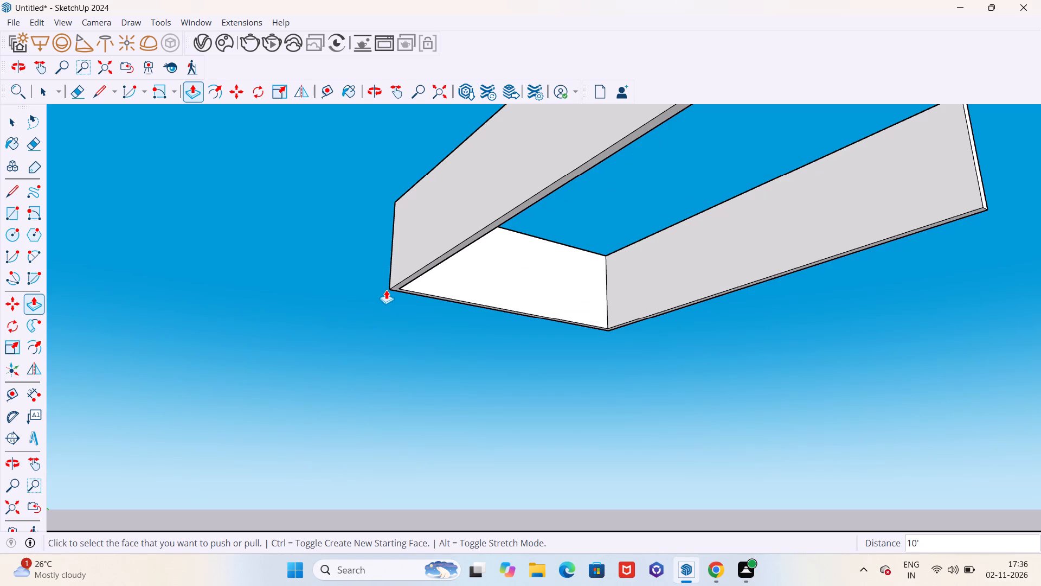
left_click(37, 212)
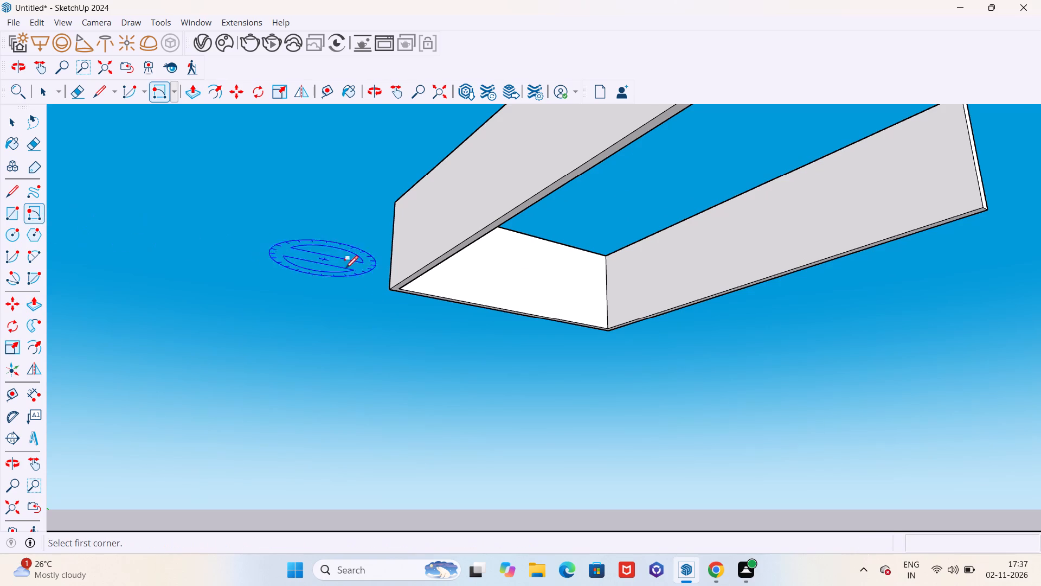
scroll(362, 274, "up", 5)
scroll(405, 303, "up", 4)
left_click(401, 290)
scroll(413, 324, "down", 4)
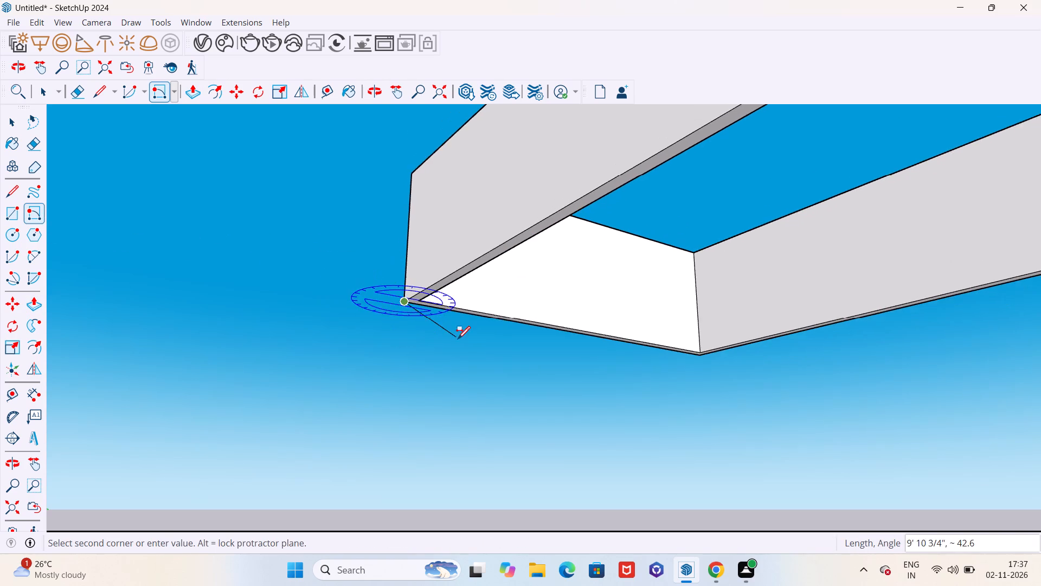
middle_click_drag(460, 340, 516, 258)
scroll(633, 408, "up", 6)
left_click(690, 391)
scroll(667, 397, "down", 5)
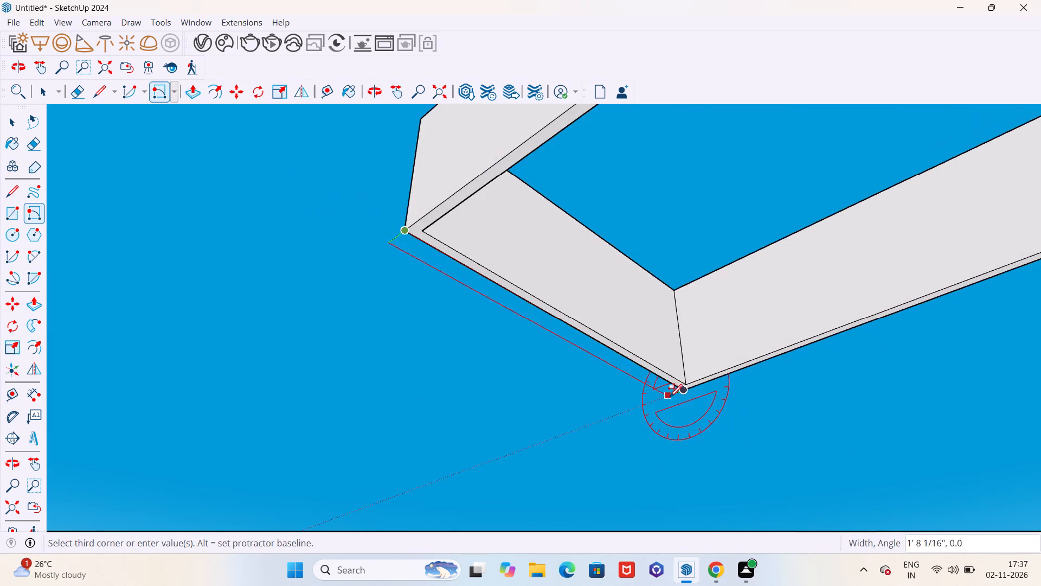
scroll(669, 397, "down", 7)
middle_click_drag(633, 360, 714, 577)
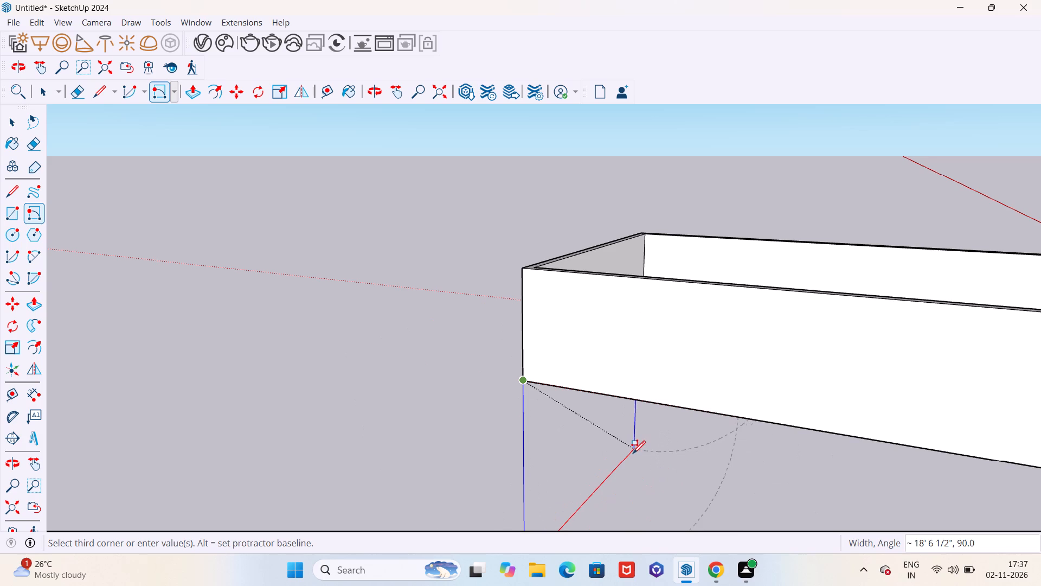
key("6")
key("shift+quotedbl")
key("Return")
Extrude the 6" strip 45' to the open end of the long walls, making a floor slab beneath the walls.
middle_click_drag(630, 456, 583, 349)
key("p")
scroll(507, 336, "up", 2)
scroll(507, 336, "down", 1)
scroll(507, 336, "up", 4)
scroll(507, 336, "down", 1)
scroll(507, 336, "up", 3)
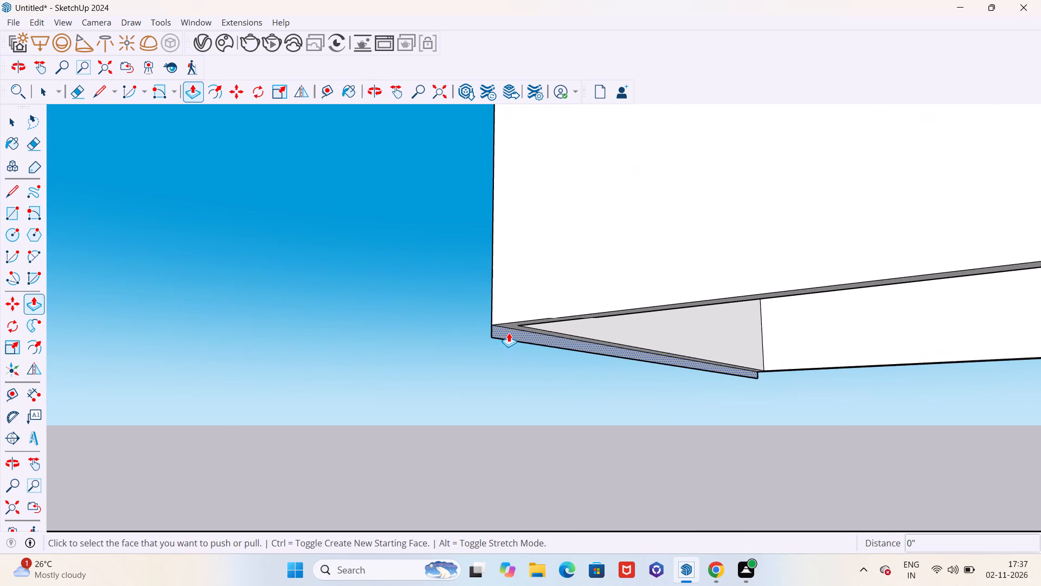
left_click(511, 332)
scroll(532, 349, "down", 20)
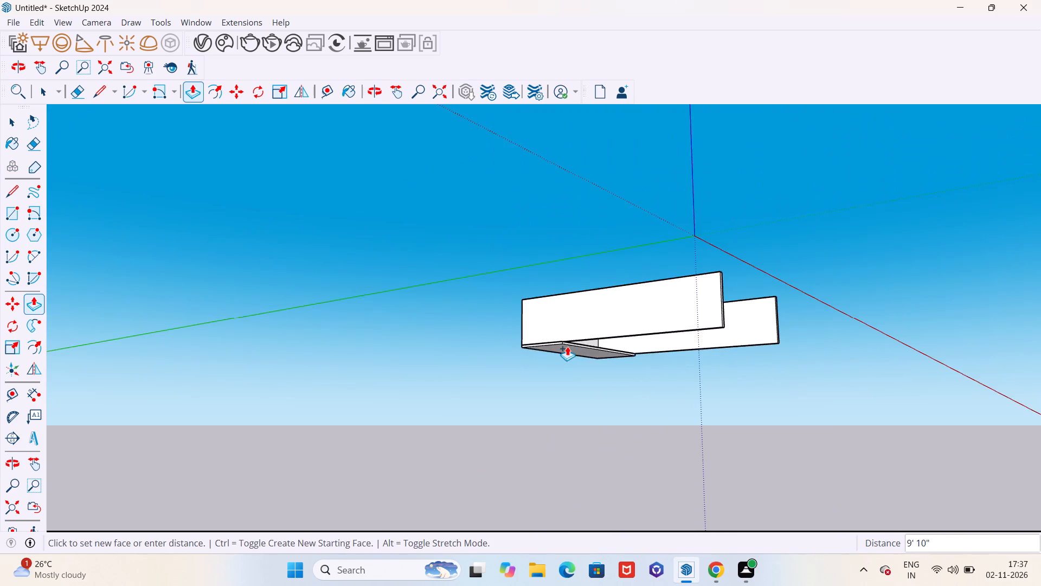
middle_click_drag(567, 347, 537, 514)
scroll(690, 442, "up", 4)
left_click(710, 398)
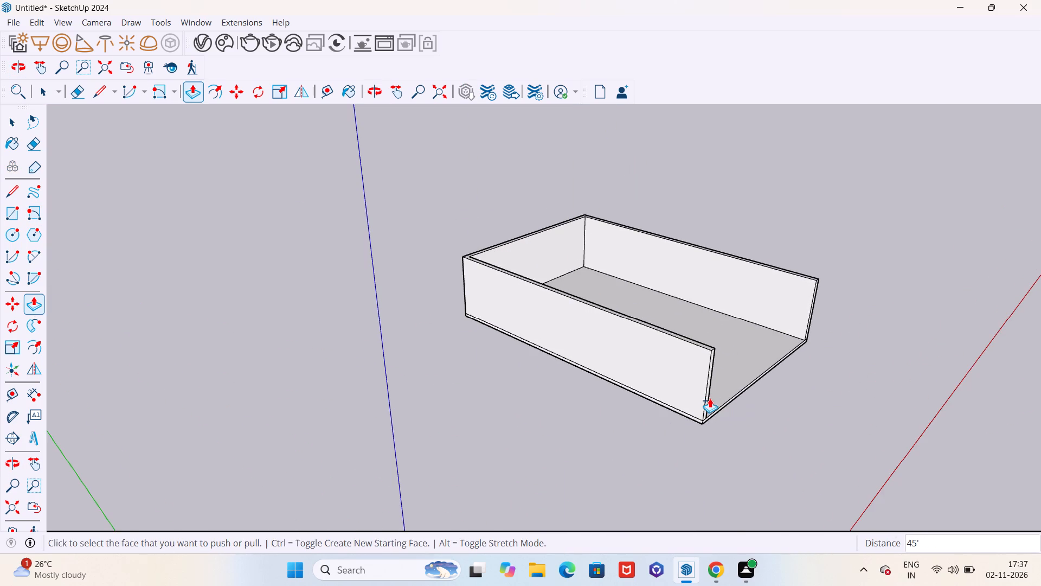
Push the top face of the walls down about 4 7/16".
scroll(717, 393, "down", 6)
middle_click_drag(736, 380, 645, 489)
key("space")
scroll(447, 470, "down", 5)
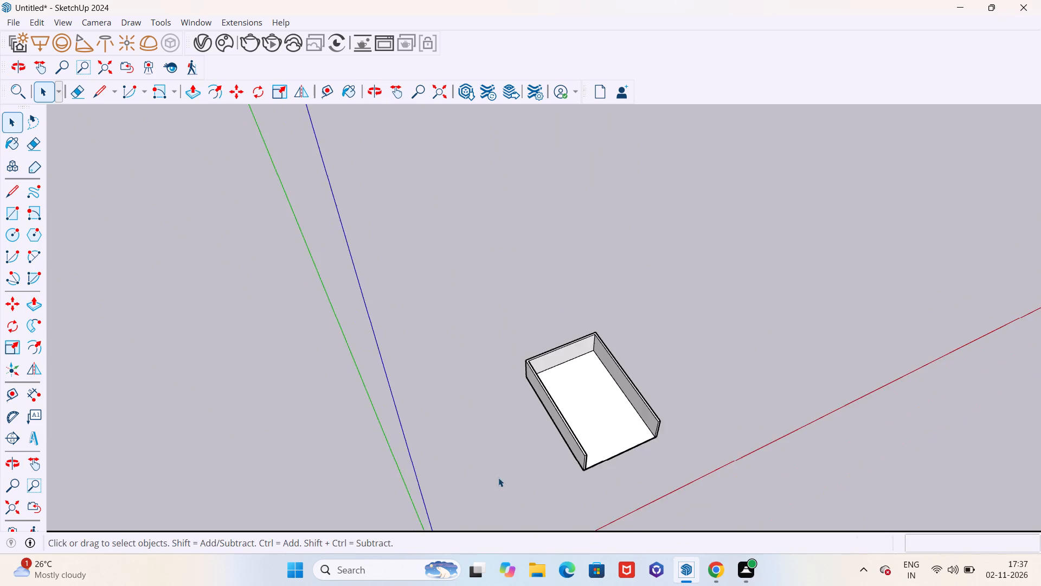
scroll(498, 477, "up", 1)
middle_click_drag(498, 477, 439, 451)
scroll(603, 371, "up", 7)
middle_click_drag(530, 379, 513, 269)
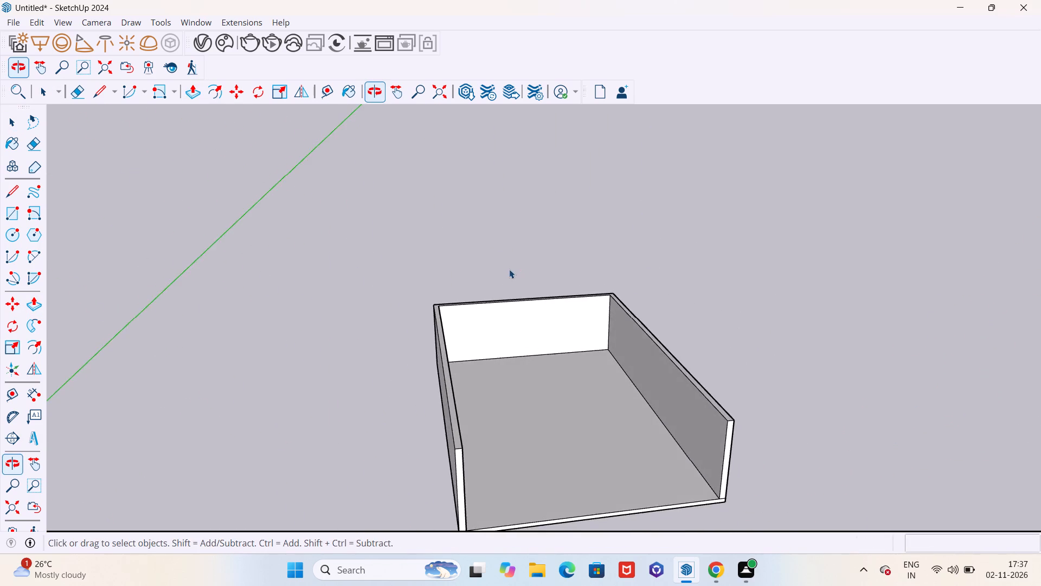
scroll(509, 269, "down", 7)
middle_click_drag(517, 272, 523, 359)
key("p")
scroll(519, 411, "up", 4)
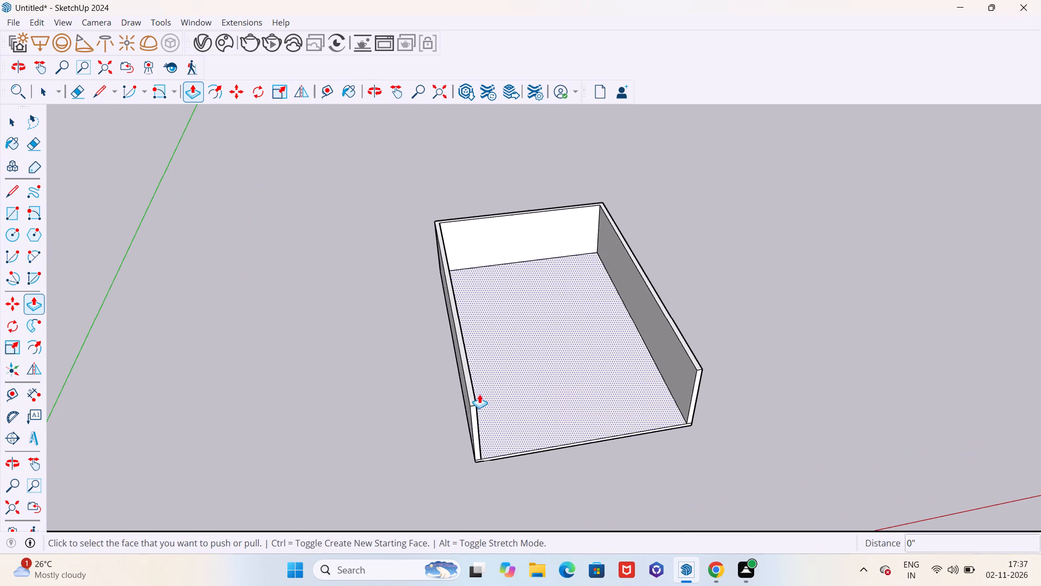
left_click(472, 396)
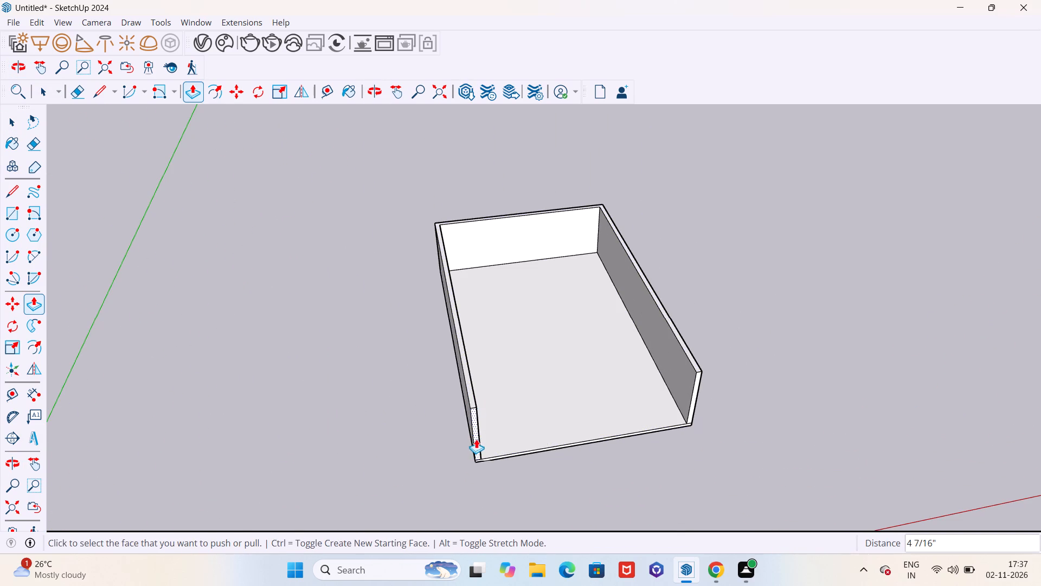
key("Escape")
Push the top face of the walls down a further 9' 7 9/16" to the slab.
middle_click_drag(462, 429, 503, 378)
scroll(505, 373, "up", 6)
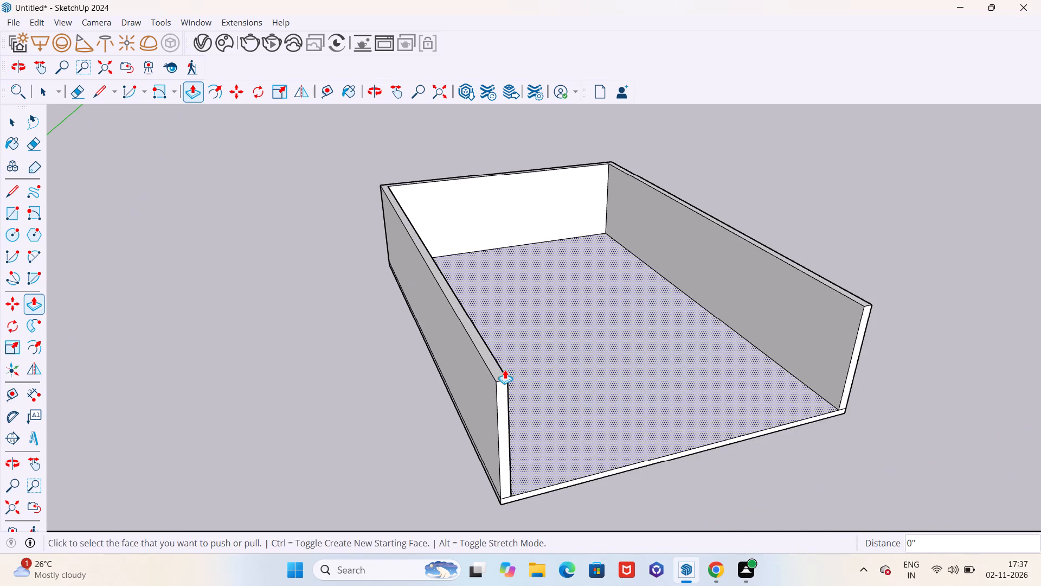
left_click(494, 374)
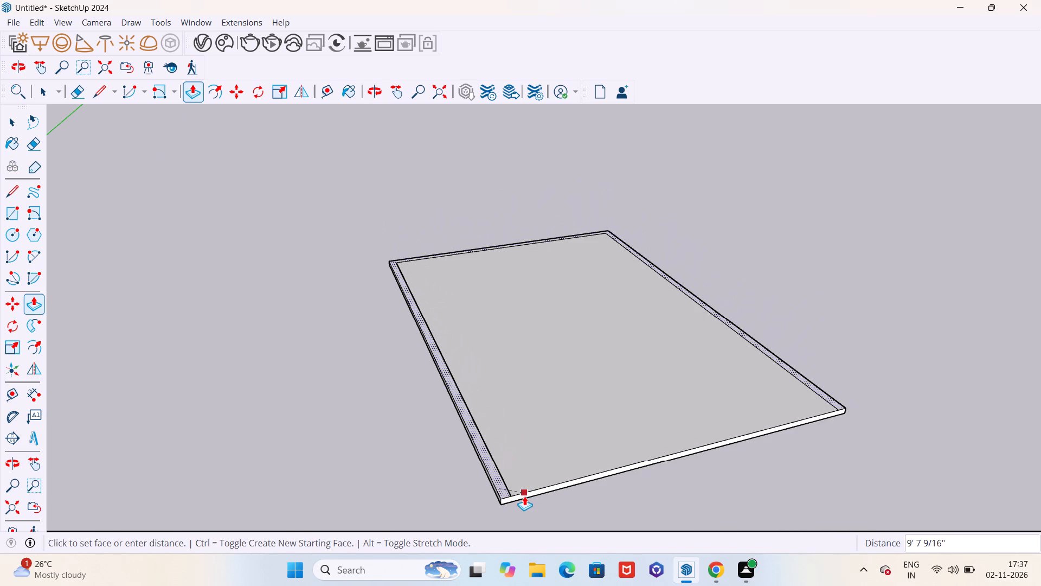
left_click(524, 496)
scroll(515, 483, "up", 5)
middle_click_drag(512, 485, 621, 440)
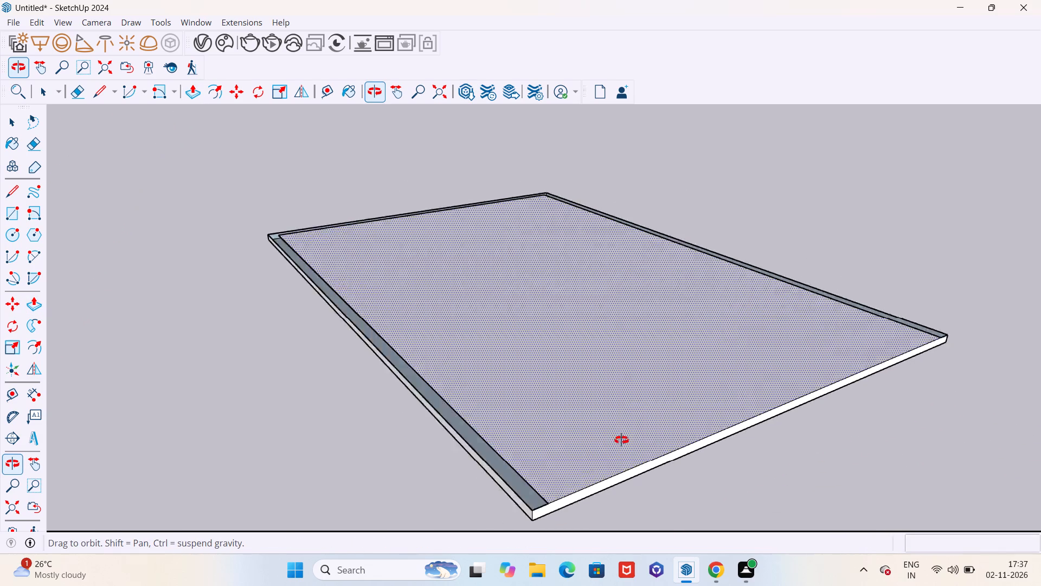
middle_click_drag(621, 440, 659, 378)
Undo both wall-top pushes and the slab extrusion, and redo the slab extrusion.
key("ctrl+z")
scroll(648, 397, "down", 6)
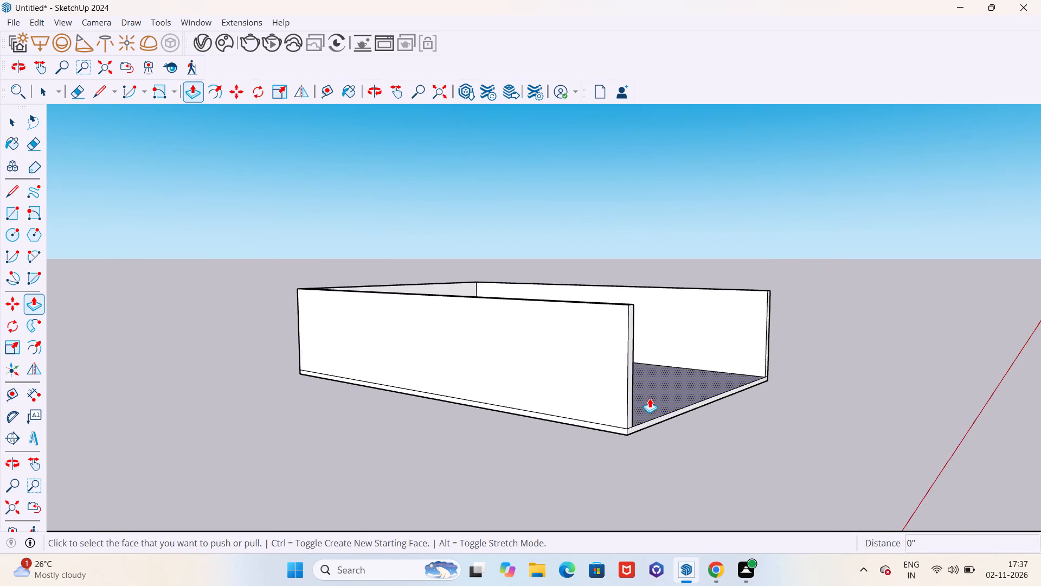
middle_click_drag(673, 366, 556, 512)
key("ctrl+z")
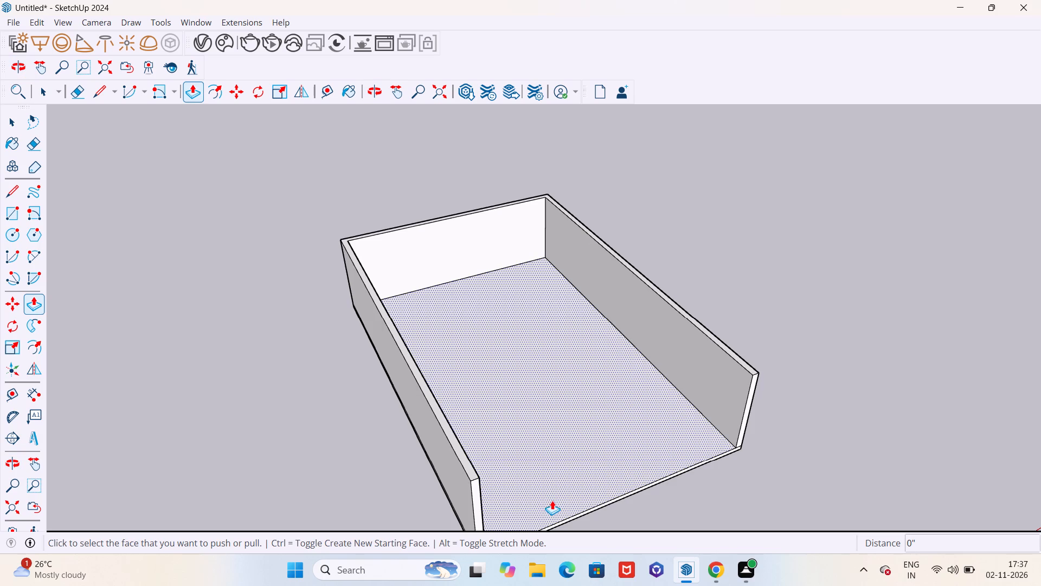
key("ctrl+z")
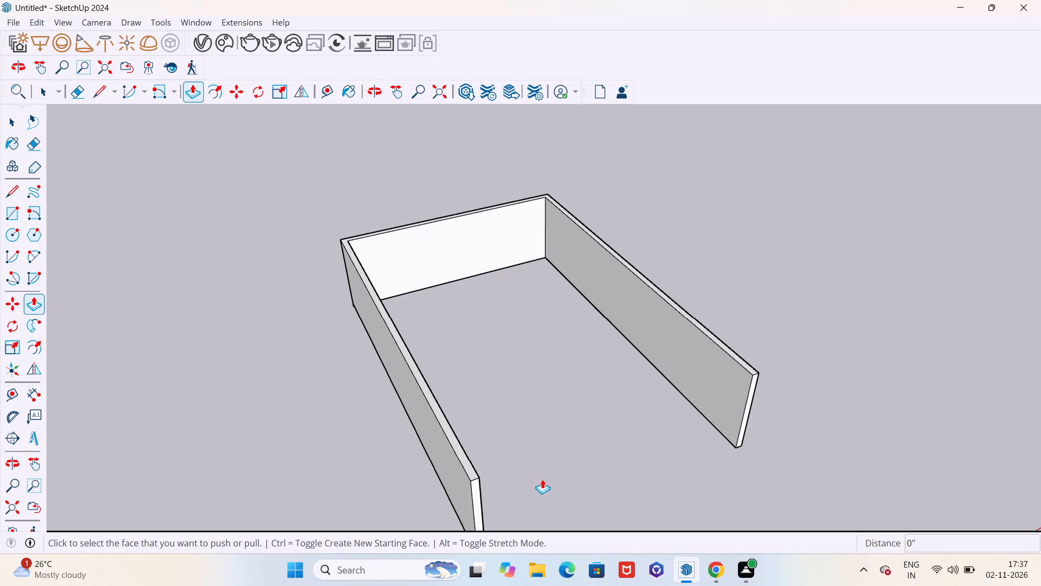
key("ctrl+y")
Examine the walls and floor slab from below and from above.
scroll(504, 267, "down", 8)
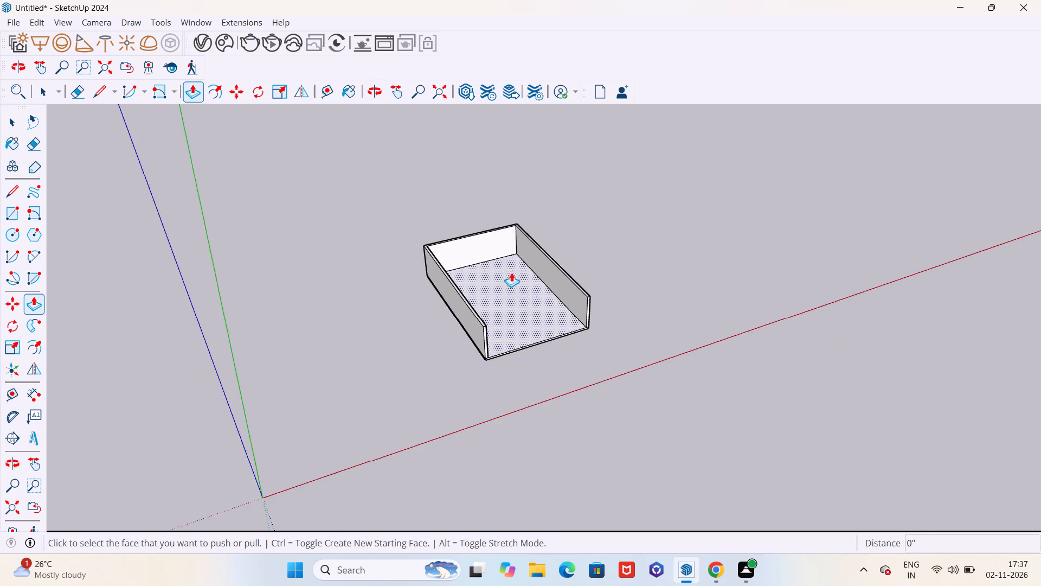
middle_click_drag(515, 275, 496, 339)
middle_click_drag(475, 363, 709, 66)
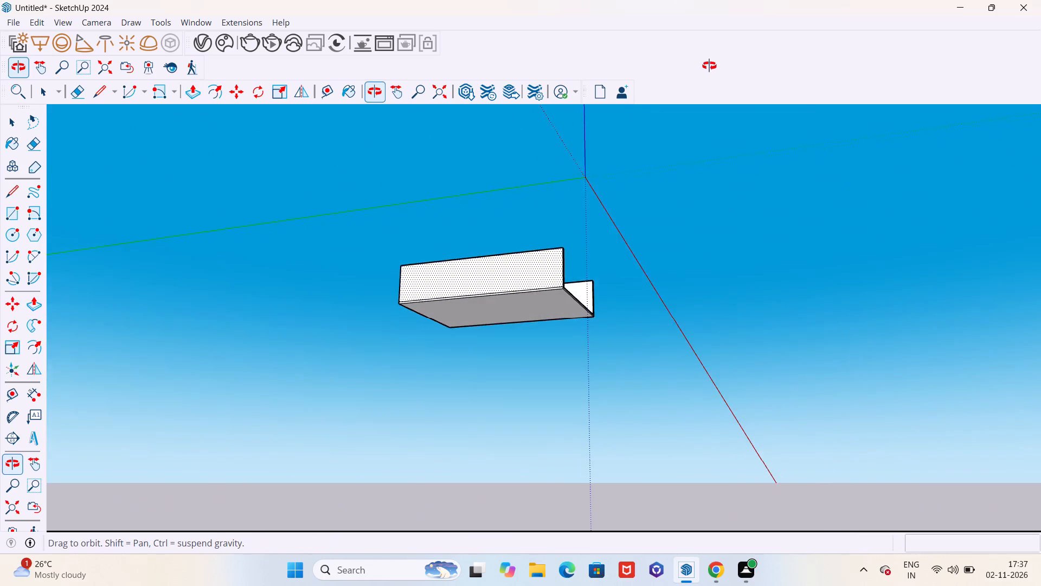
middle_click_drag(709, 66, 465, 415)
key("Escape")
scroll(496, 276, "up", 5)
key("space")
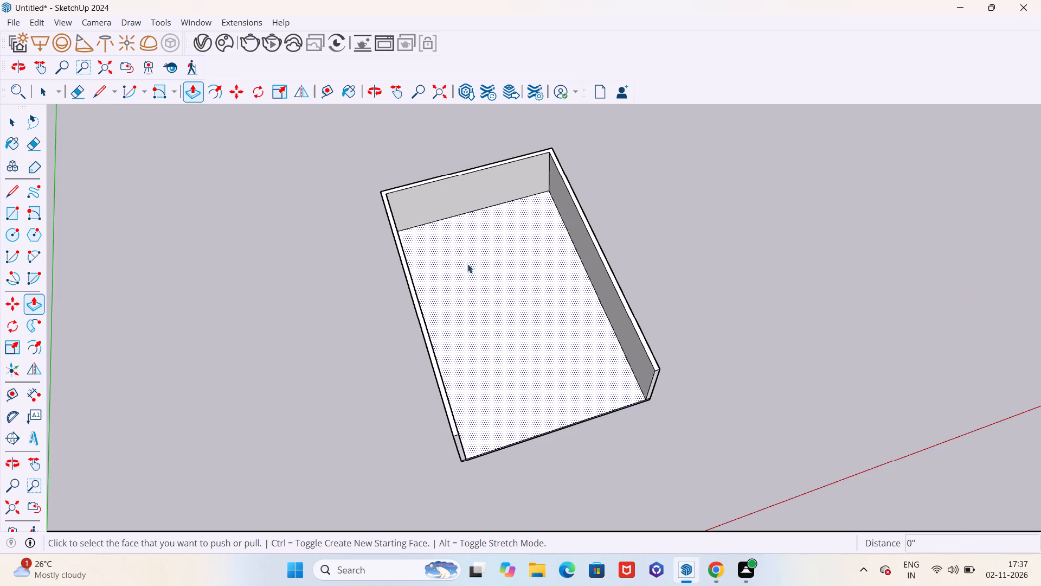
Place a guide line on the floor 13' from the inner edge of the closed short wall.
scroll(433, 250, "up", 6)
key("t")
scroll(417, 216, "up", 5)
left_click(454, 188)
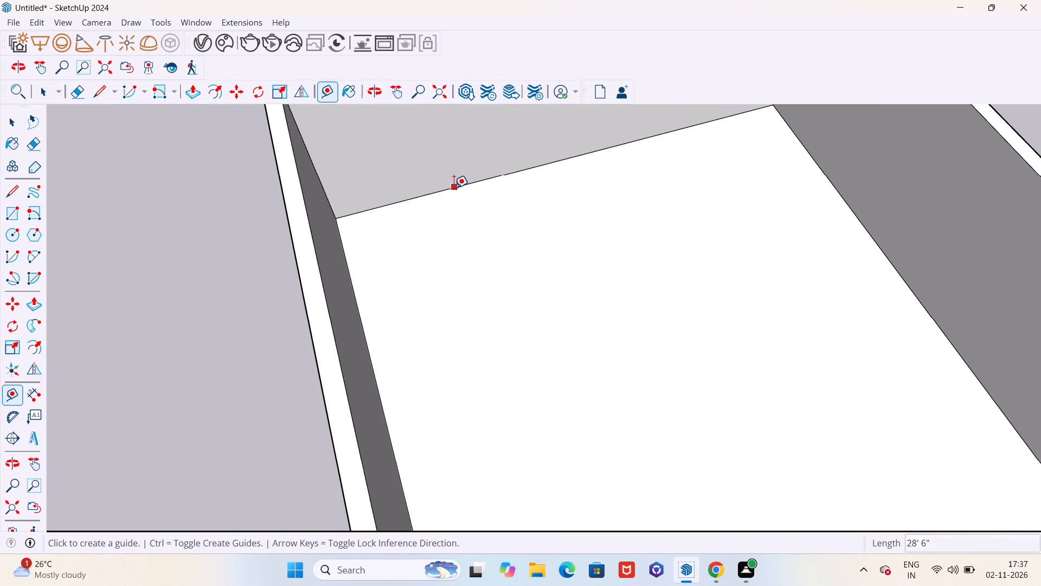
scroll(453, 215, "down", 6)
middle_click_drag(494, 253, 442, 358)
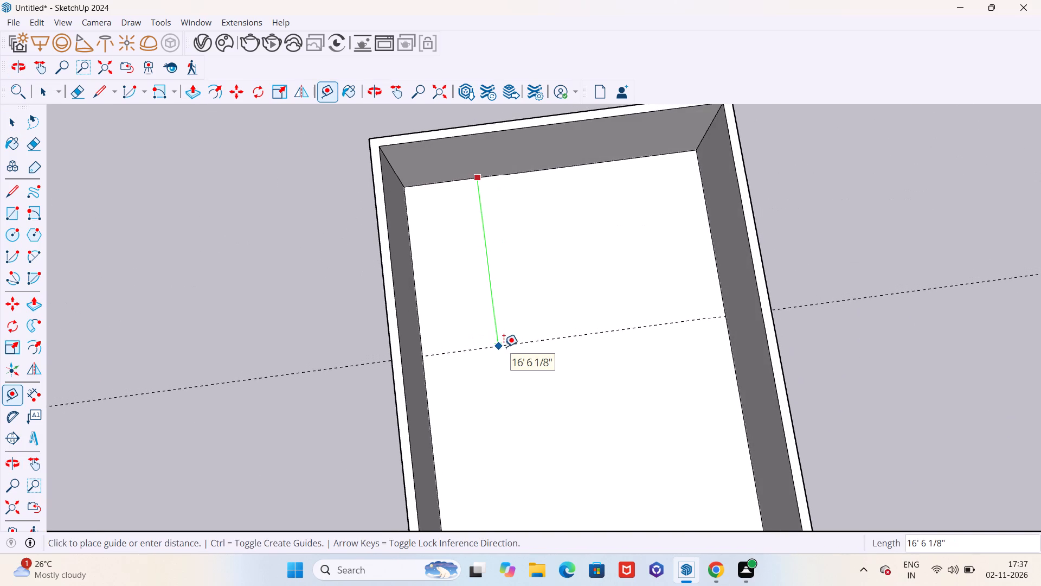
type("13'")
key("Return")
Place a lengthwise guide line 14' 3" from a long wall's inner edge, through the midpoint of the closed short wall.
scroll(566, 365, "down", 10)
middle_click_drag(555, 376, 544, 390)
scroll(520, 314, "up", 5)
scroll(516, 334, "down", 5)
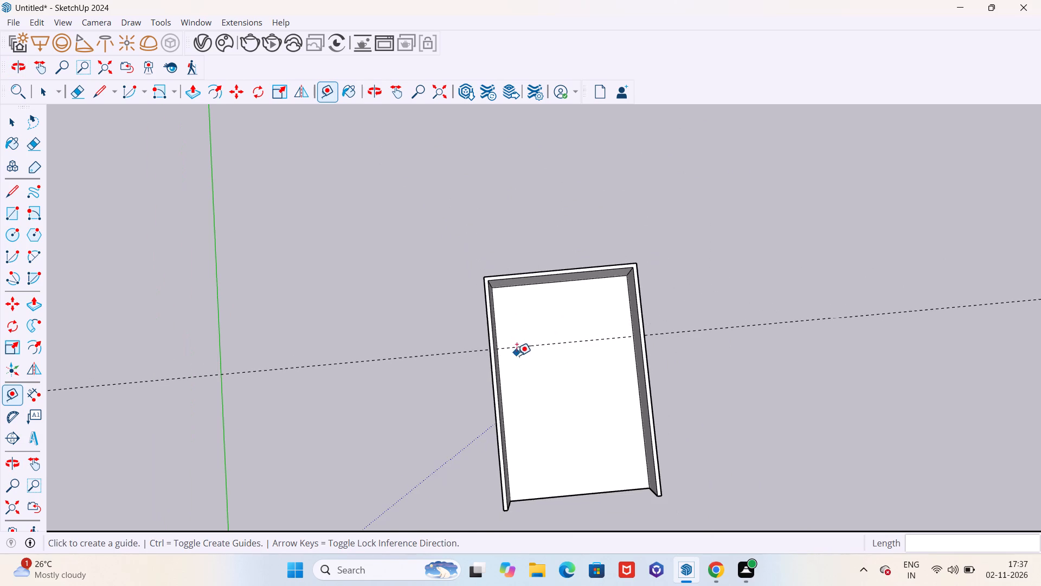
scroll(532, 333, "up", 5)
left_click(468, 310)
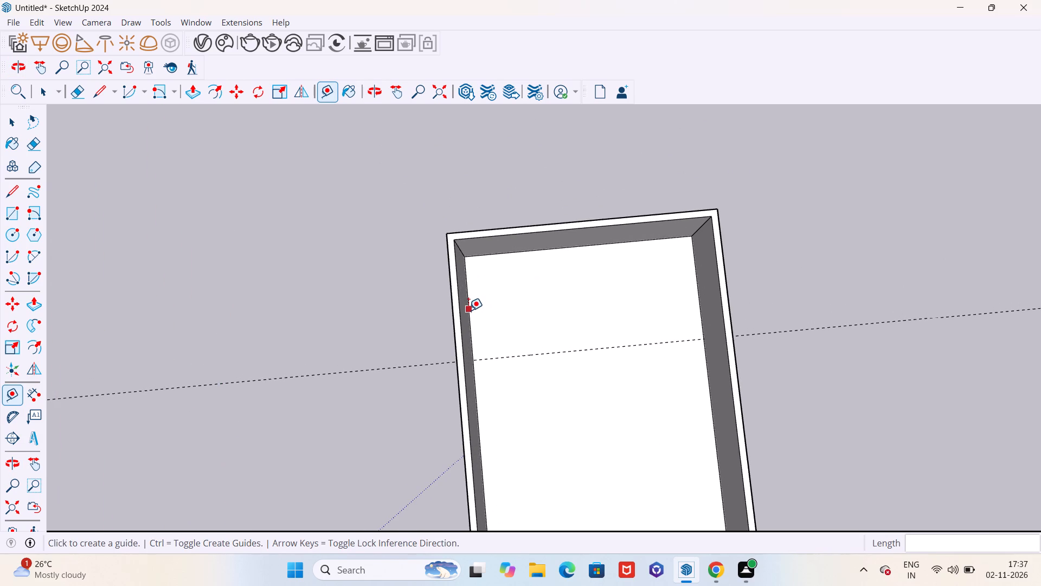
left_click(576, 245)
Place a parallel guide line 6" from the central lengthwise guide, toward the long wall it was measured from.
left_click(582, 281)
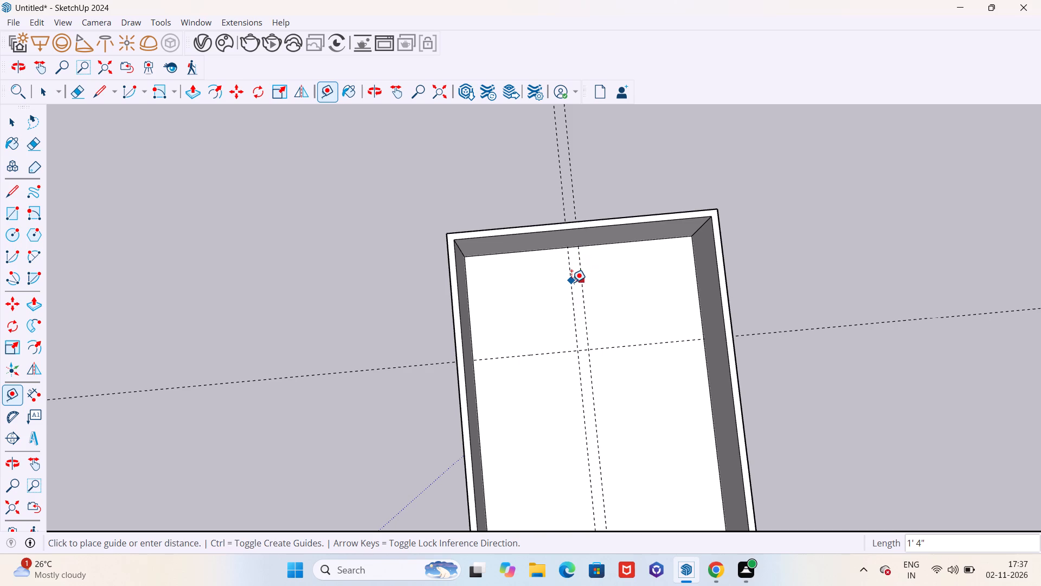
type("6\"")
key("Return")
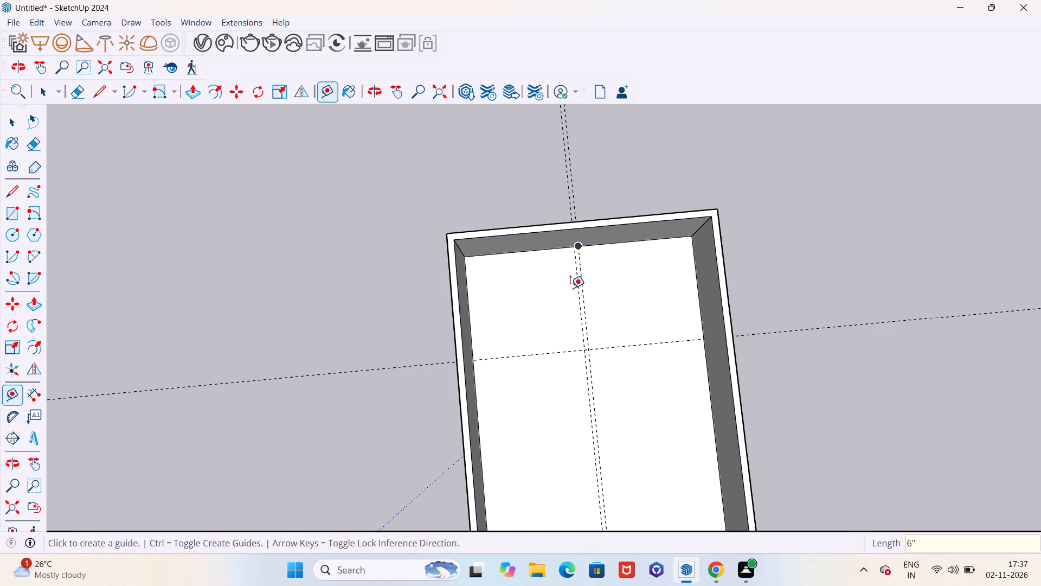
scroll(589, 328, "up", 4)
scroll(582, 287, "down", 6)
middle_click_drag(620, 354, 622, 345)
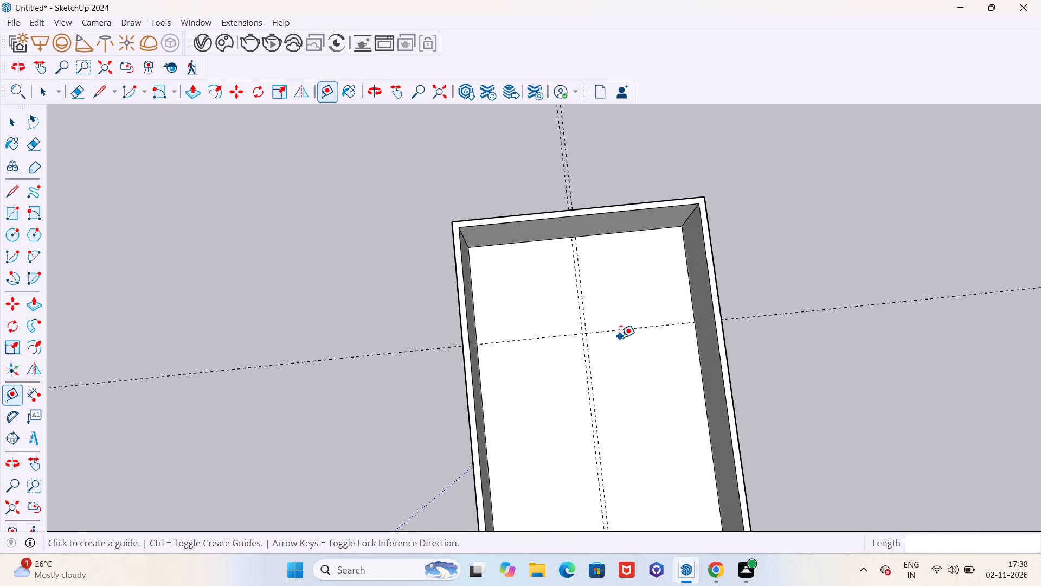
Place a parallel guide line 6" from the crosswise guide, on the side away from the closed short wall.
scroll(619, 336, "up", 5)
left_click(621, 326)
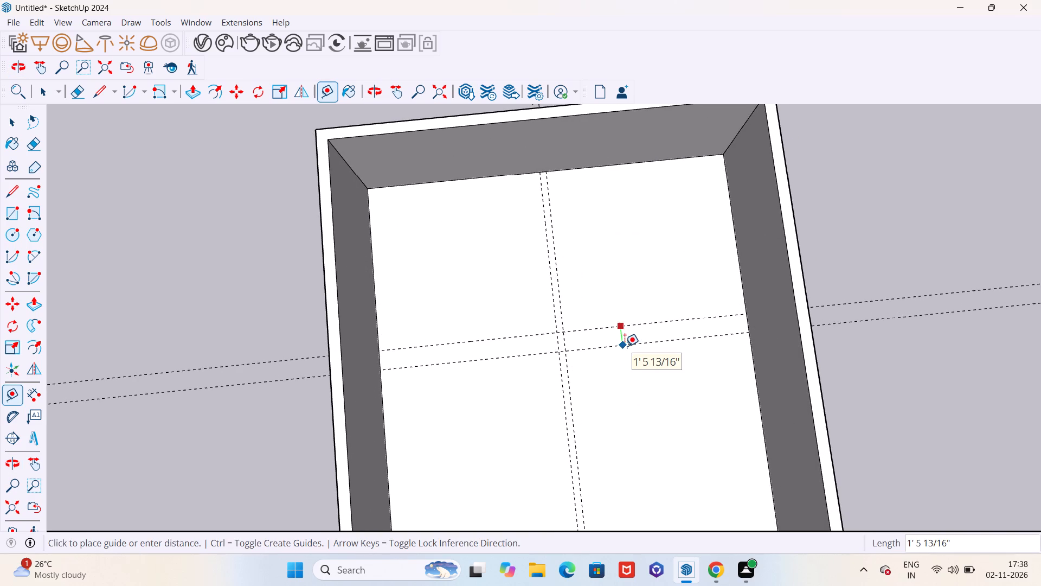
type("6\"")
key("Return")
Place a crosswise guide line 7' from the outer guide of the crosswise pair, away from the closed short wall.
scroll(626, 337, "up", 4)
left_click(627, 330)
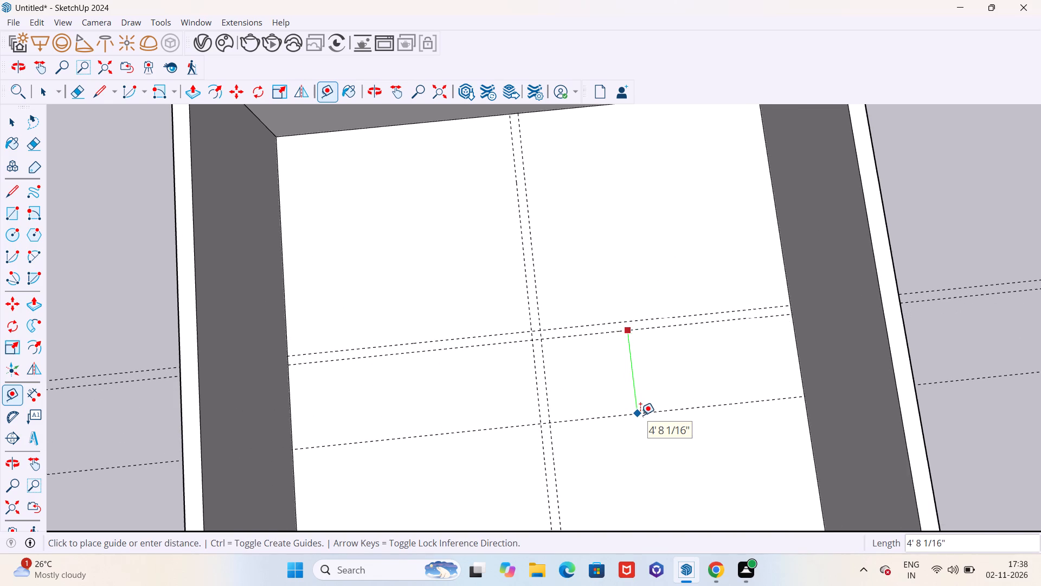
key("7")
key("apostrophe")
key("Return")
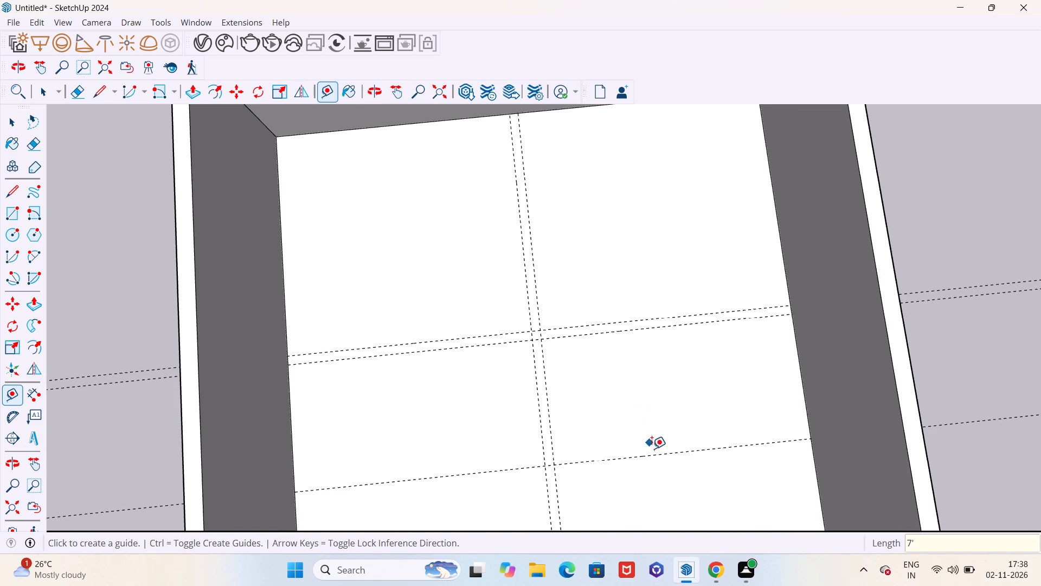
Place a parallel guide line 6" from the newest crosswise guide, back toward the closed short wall.
left_click(652, 455)
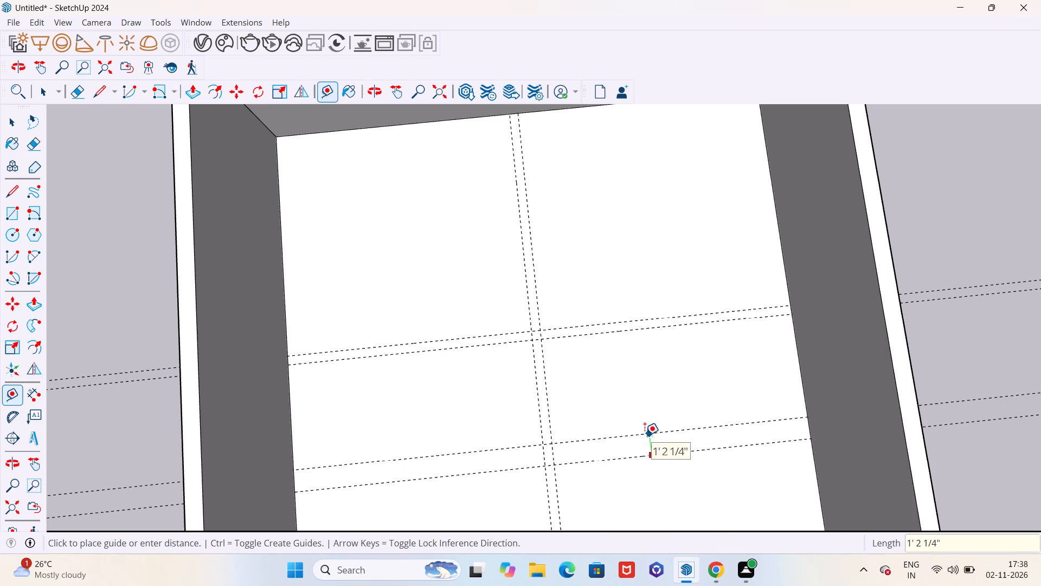
type("6\"")
key("Return")
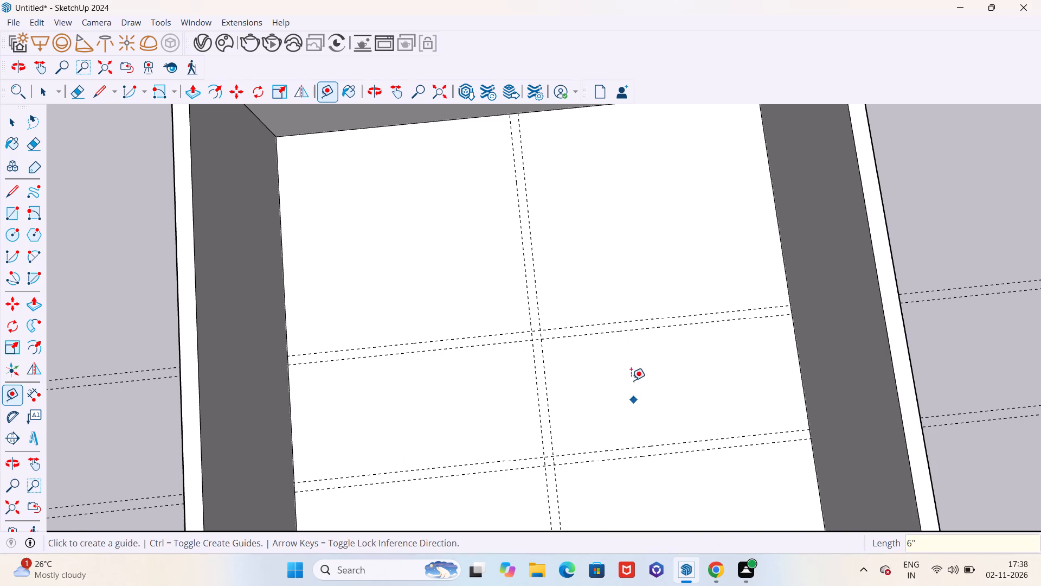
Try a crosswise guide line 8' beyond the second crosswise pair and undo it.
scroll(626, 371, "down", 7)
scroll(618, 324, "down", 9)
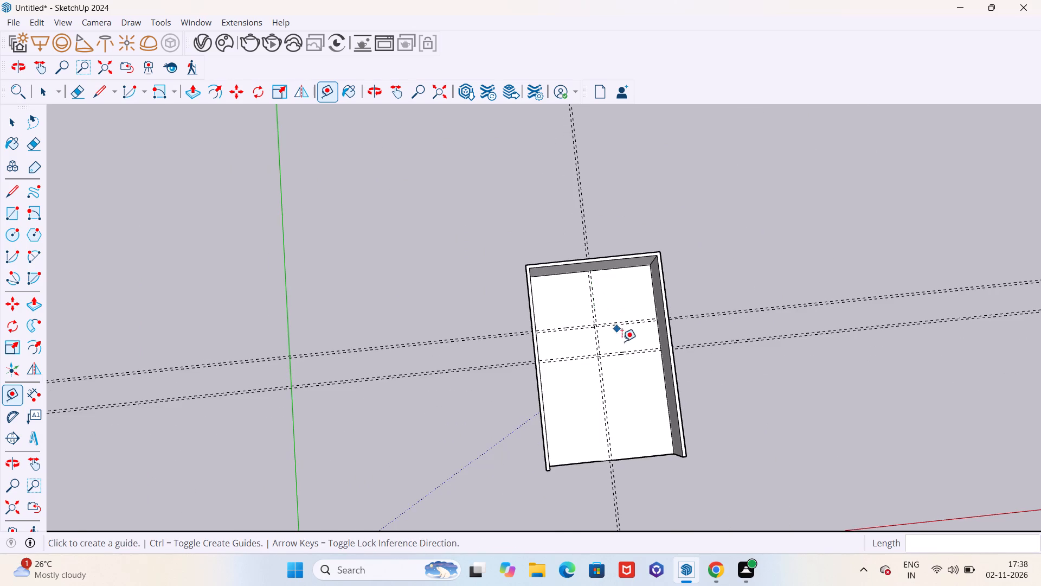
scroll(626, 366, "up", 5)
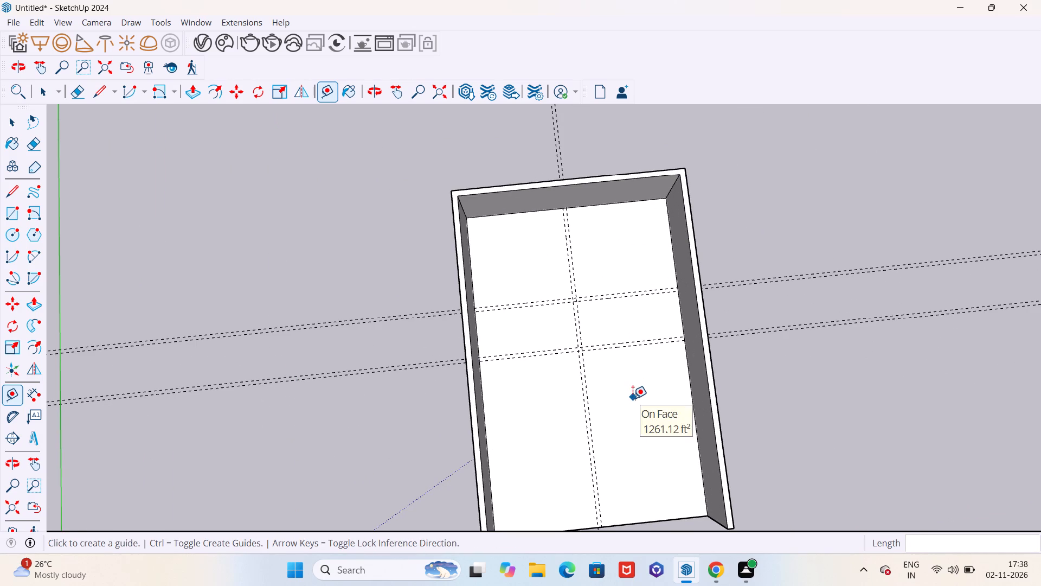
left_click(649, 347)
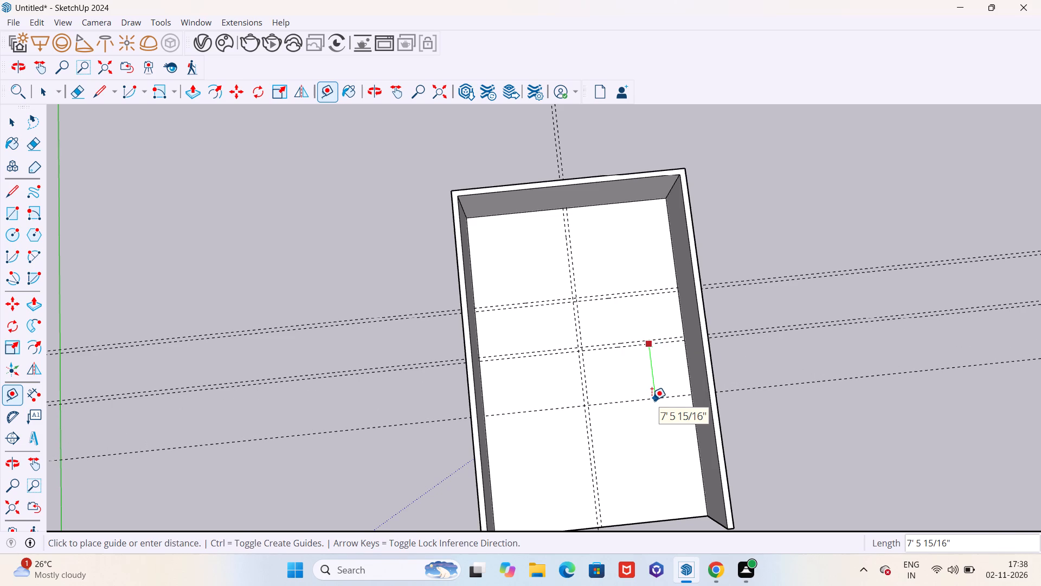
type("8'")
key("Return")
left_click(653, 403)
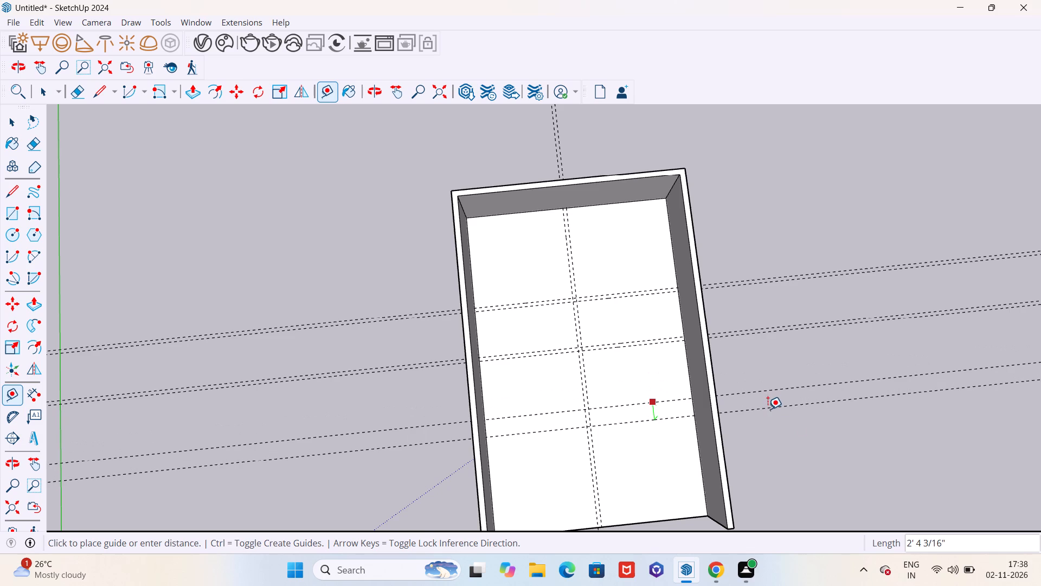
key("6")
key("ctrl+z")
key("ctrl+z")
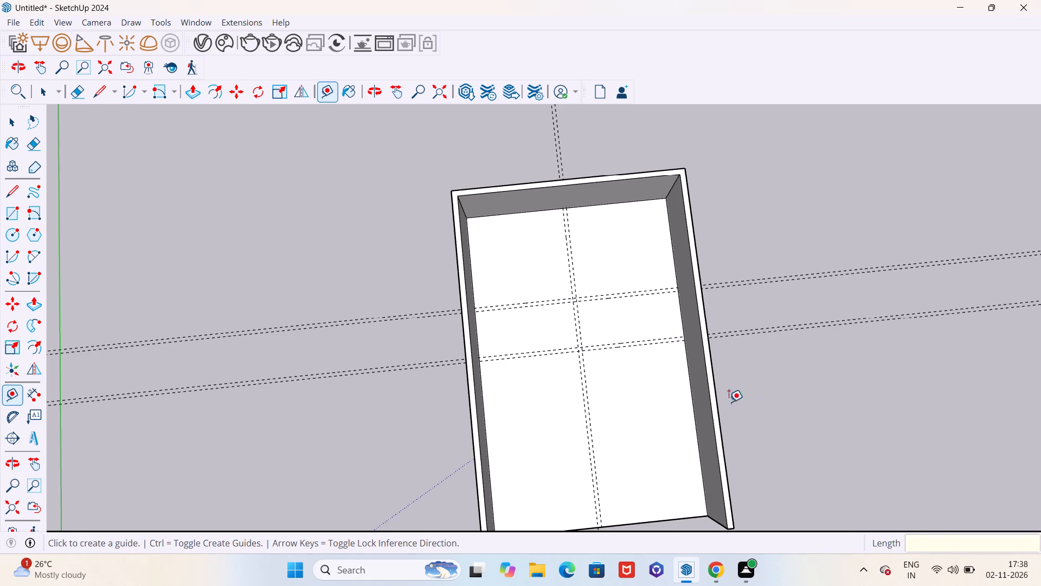
Place a crosswise guide line 7' beyond the second crosswise pair, toward the open end.
scroll(612, 362, "up", 5)
left_click(651, 339)
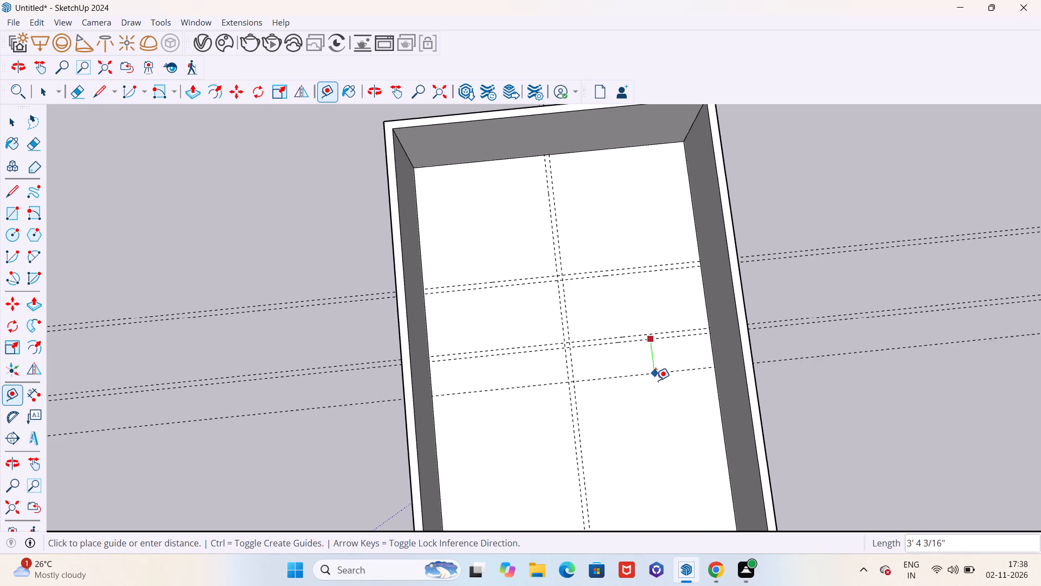
type("7'")
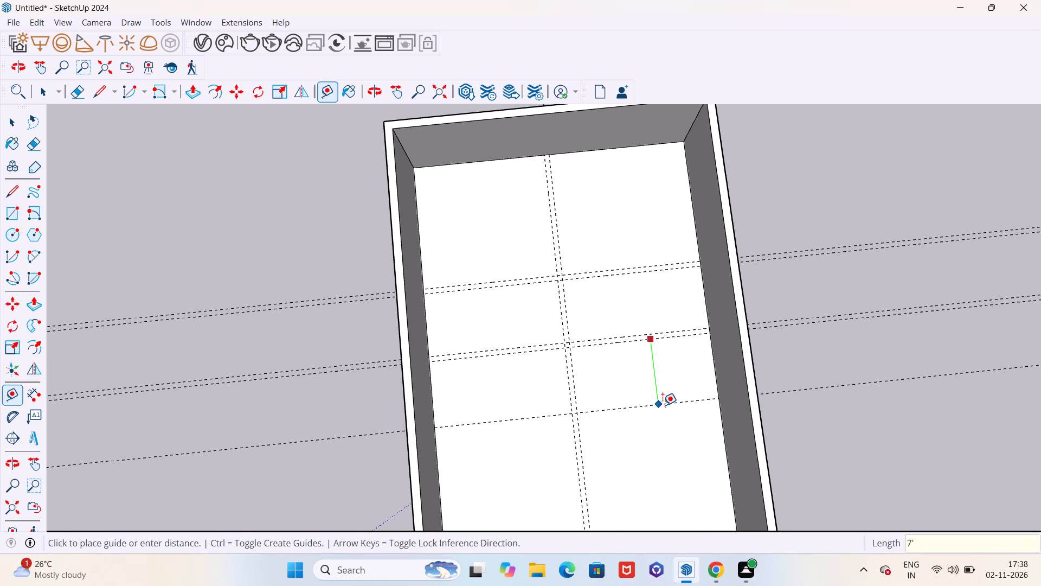
key("Return")
Place a parallel guide line 6" beyond the newest crosswise guide, toward the open end.
scroll(650, 381, "down", 5)
scroll(670, 394, "up", 5)
left_click(667, 406)
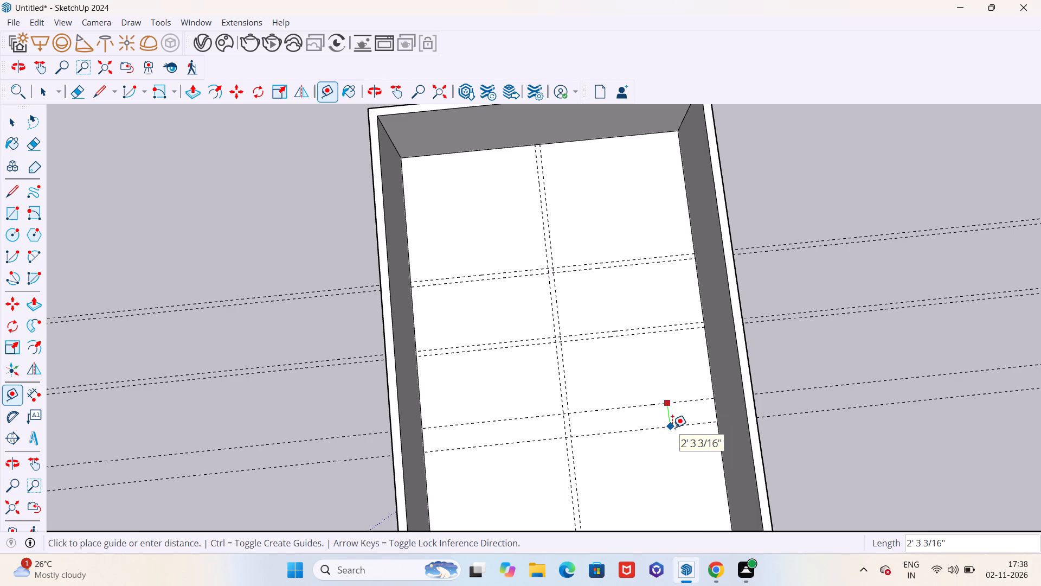
key("6")
key("shift+quotedbl")
key("Return")
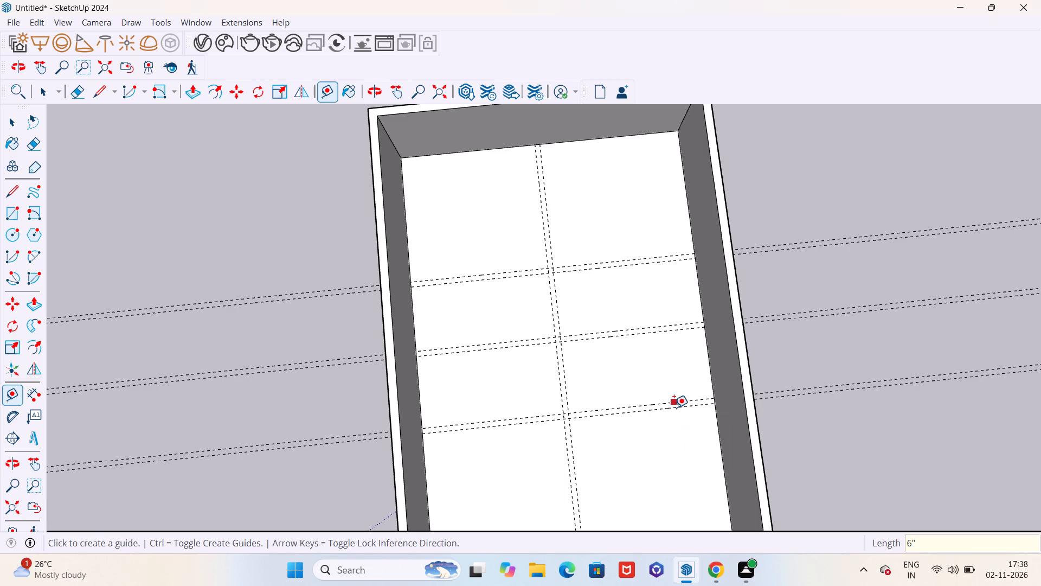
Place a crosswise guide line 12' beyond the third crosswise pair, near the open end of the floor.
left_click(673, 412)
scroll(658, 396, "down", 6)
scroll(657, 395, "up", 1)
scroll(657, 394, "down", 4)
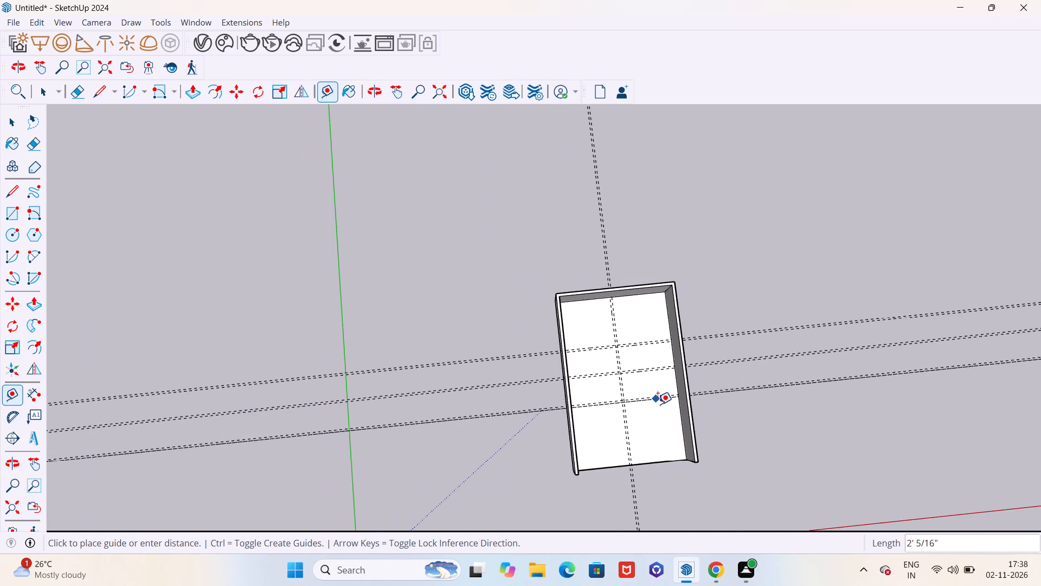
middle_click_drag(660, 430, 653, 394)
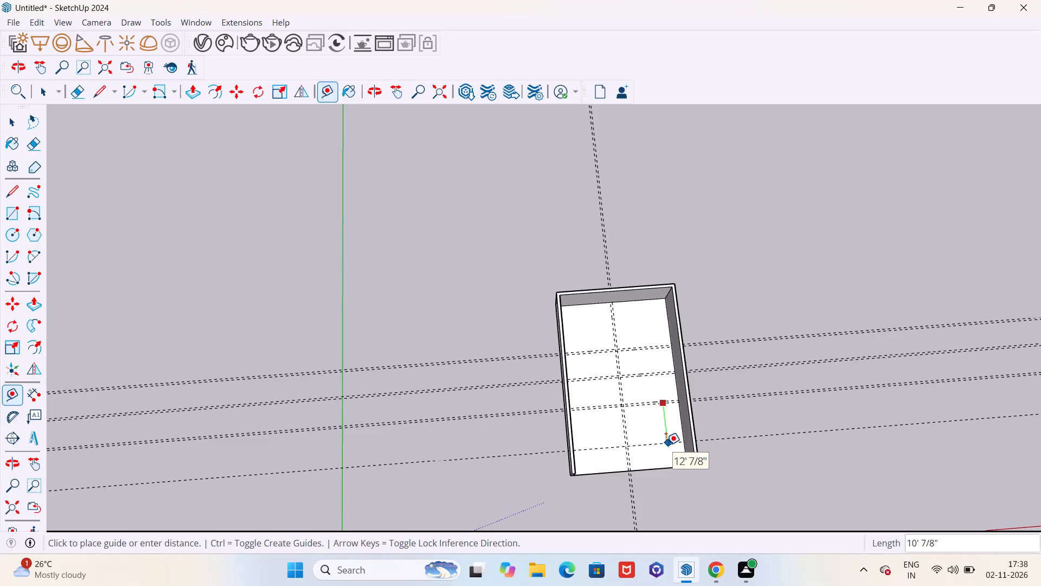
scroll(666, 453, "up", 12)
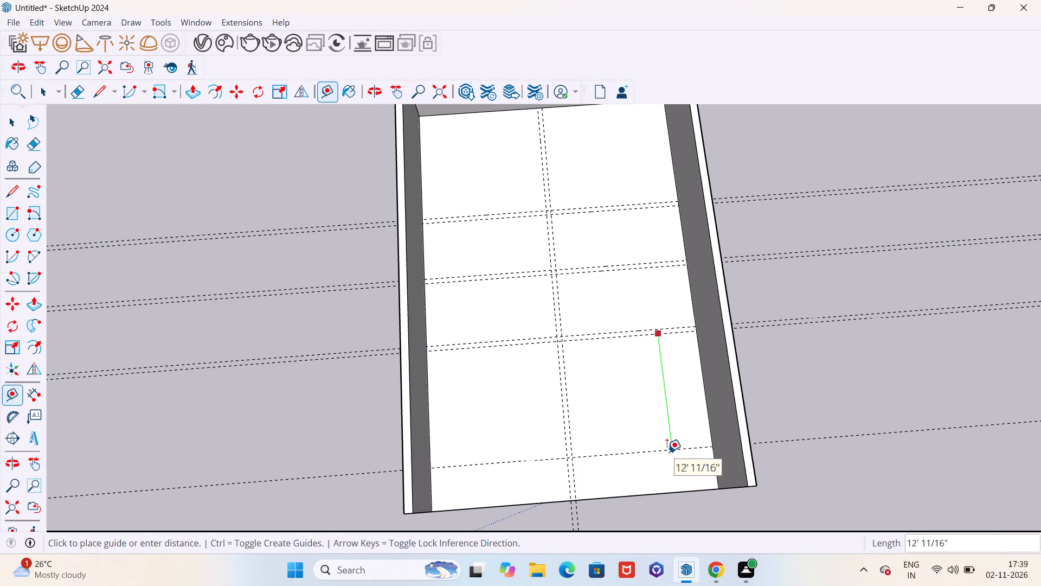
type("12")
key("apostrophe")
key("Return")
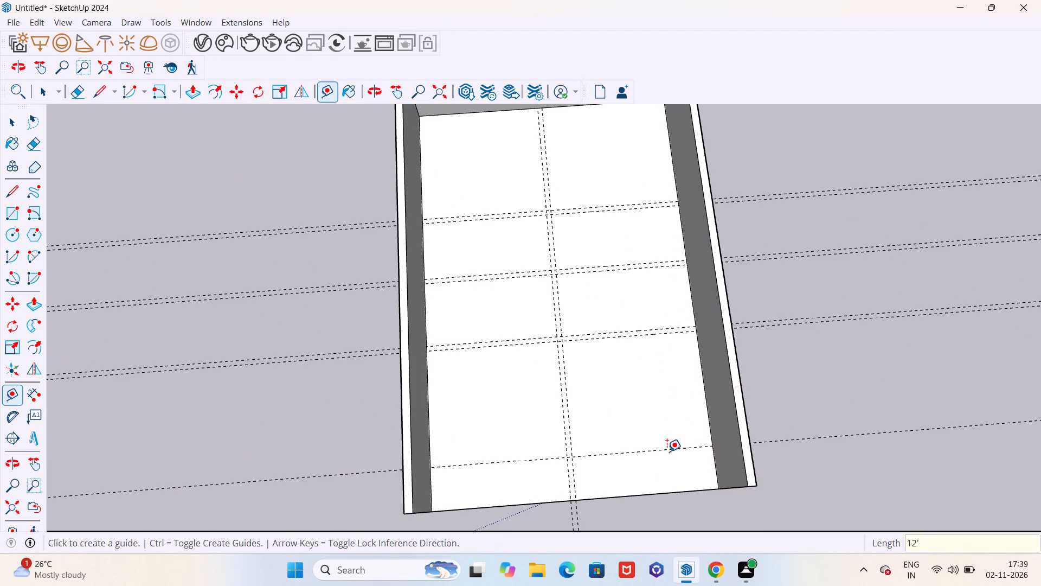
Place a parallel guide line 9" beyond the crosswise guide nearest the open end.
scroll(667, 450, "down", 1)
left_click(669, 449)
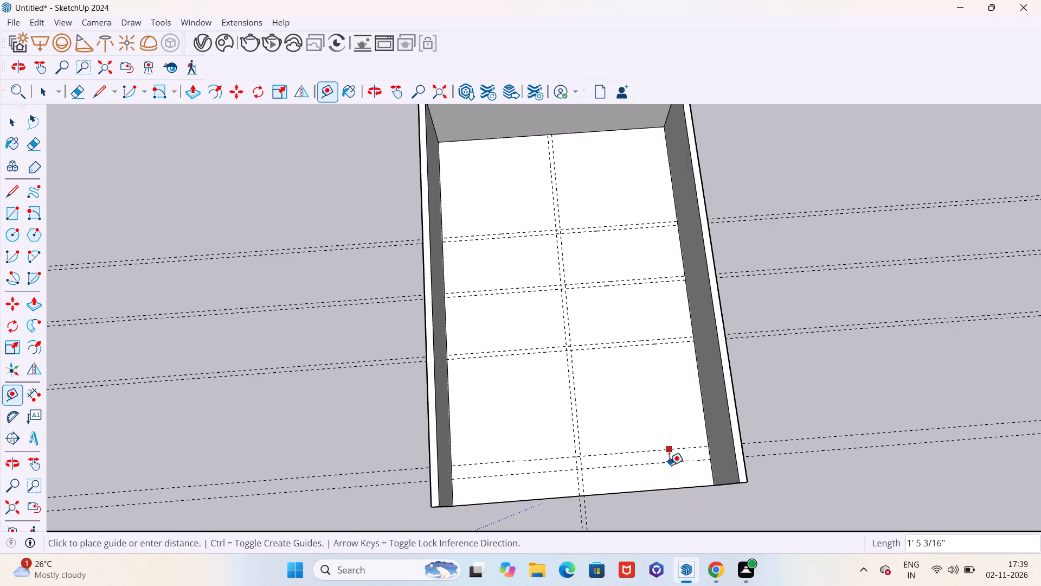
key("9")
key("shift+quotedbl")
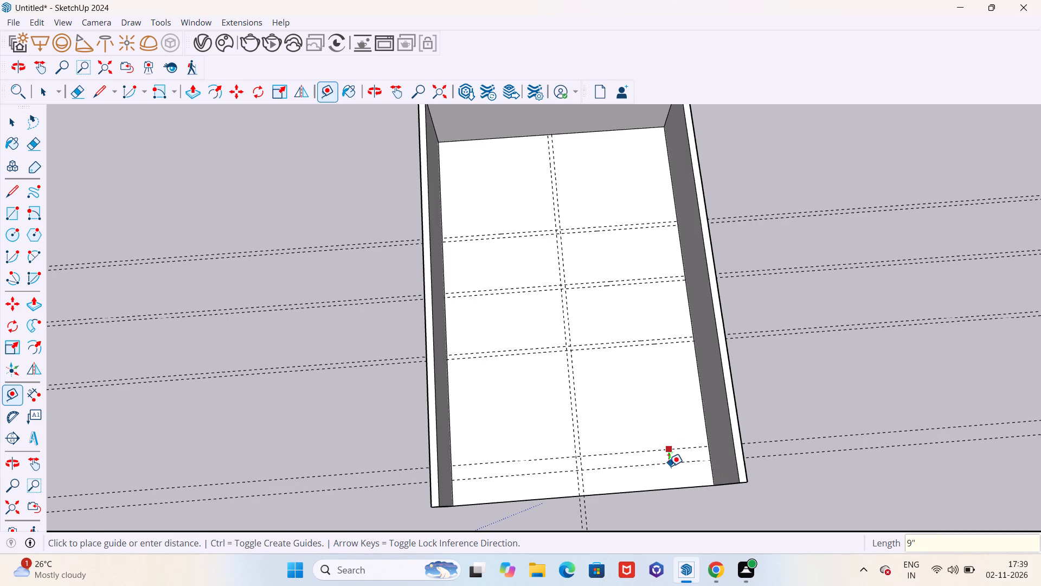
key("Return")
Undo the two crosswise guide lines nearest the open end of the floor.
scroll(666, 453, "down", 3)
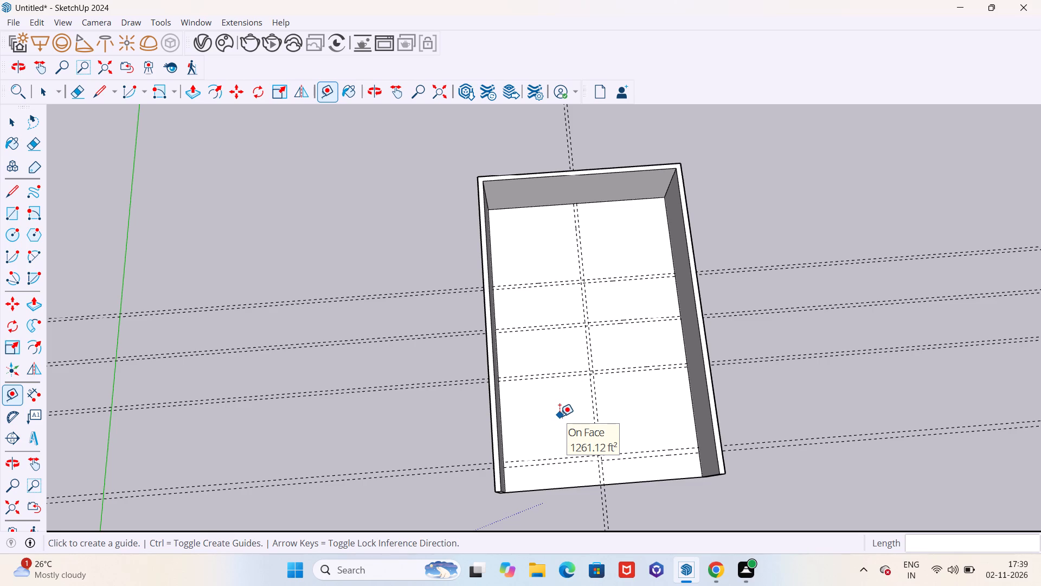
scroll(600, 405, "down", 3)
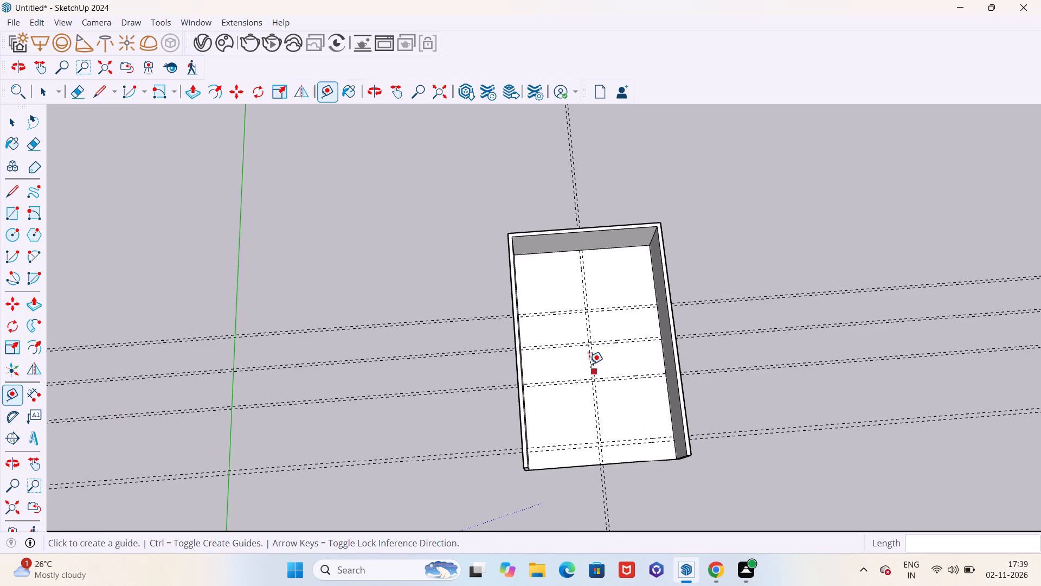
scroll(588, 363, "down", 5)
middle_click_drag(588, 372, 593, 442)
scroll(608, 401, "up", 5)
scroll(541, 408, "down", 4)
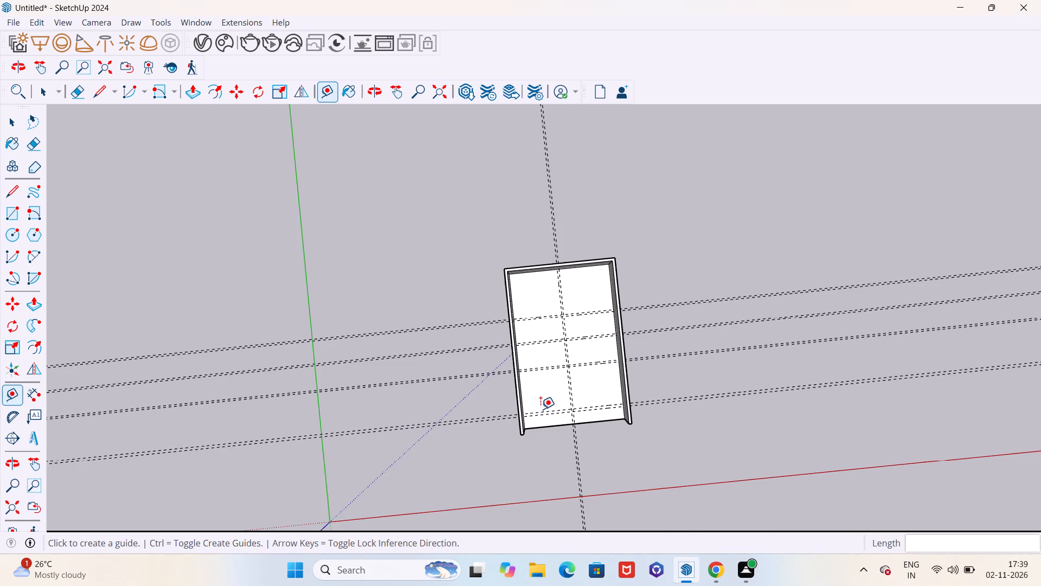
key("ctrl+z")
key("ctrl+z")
Draw a 14' 3" by 13' 6" rectangle in the closed-end floor corner, and an inner rectangle between that corner and the nearest guide intersection.
middle_click_drag(541, 408, 531, 370)
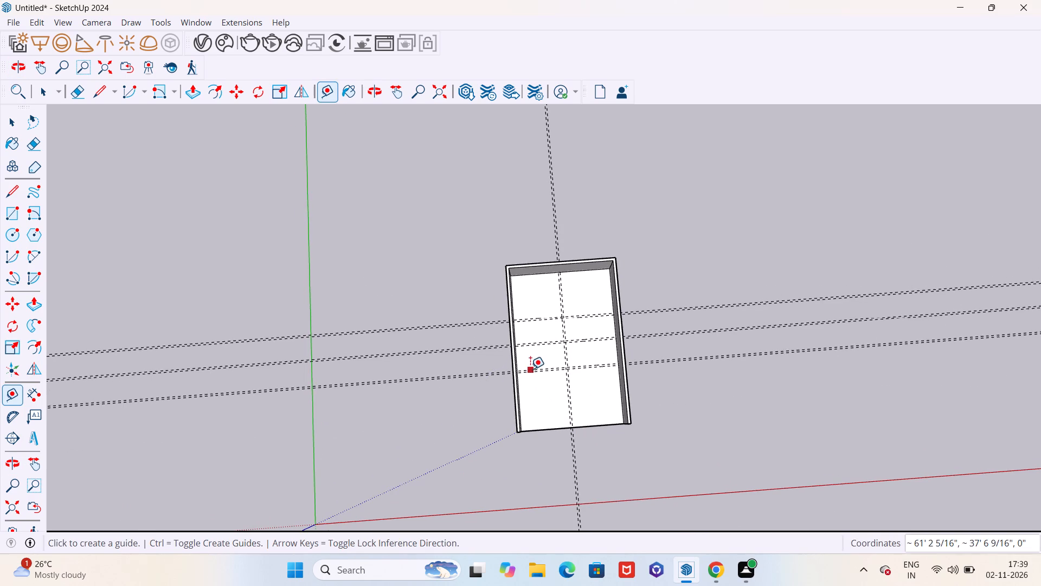
key("r")
scroll(554, 332, "up", 5)
scroll(536, 273, "up", 1)
scroll(533, 271, "down", 1)
scroll(531, 269, "up", 5)
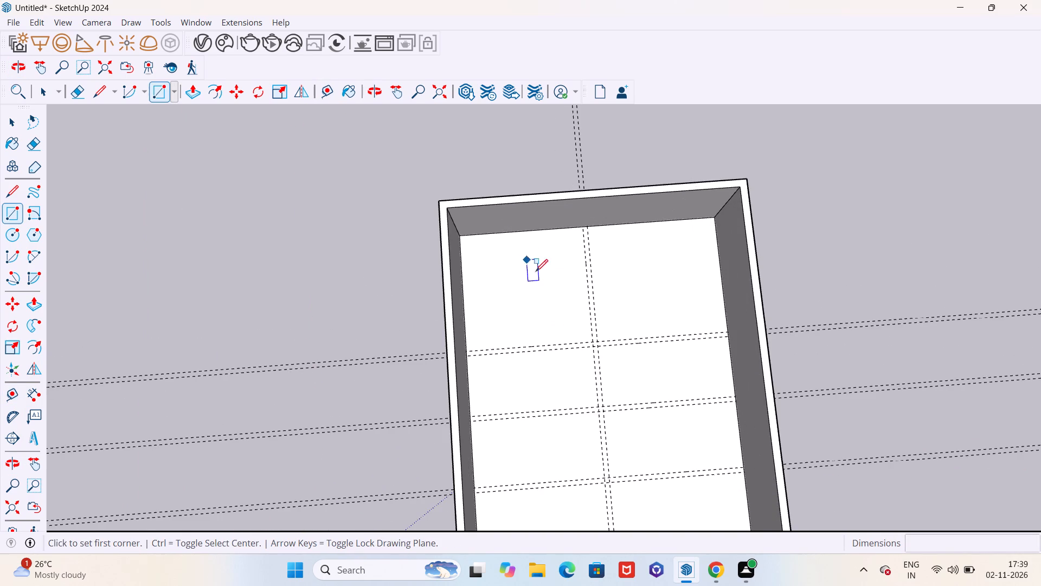
scroll(605, 313, "up", 5)
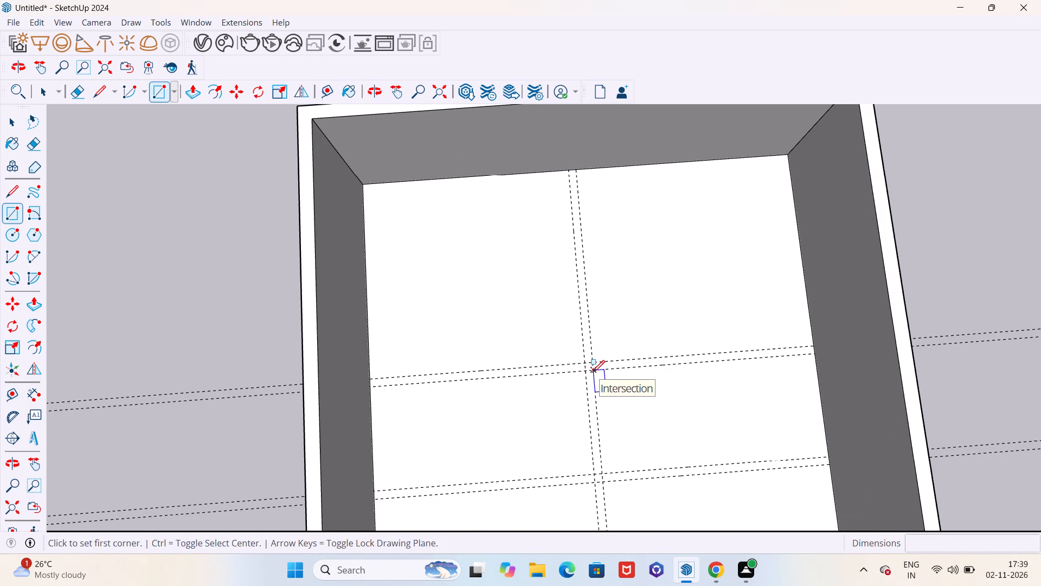
left_click(593, 372)
left_click(365, 187)
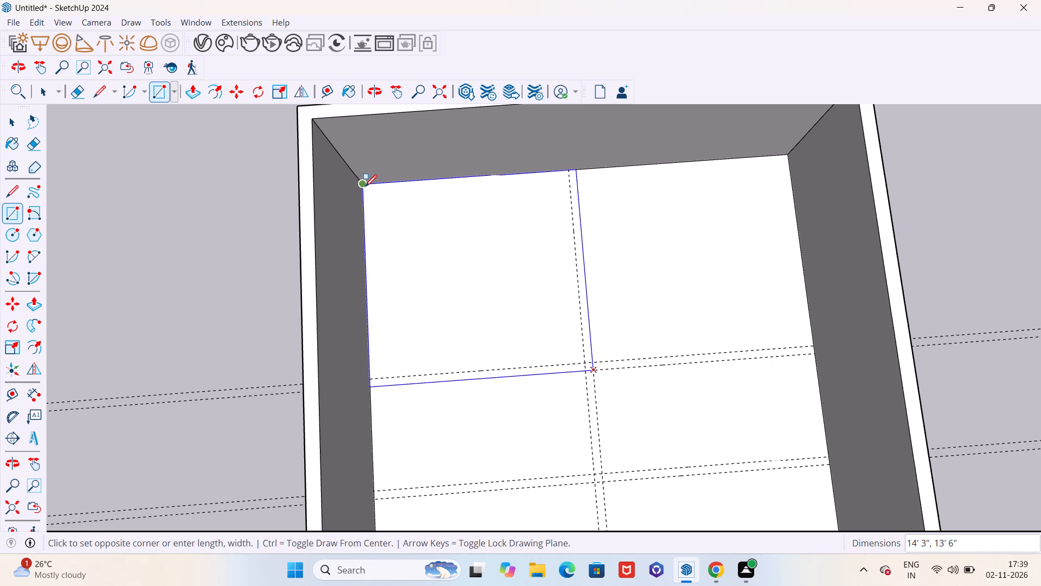
left_click(588, 361)
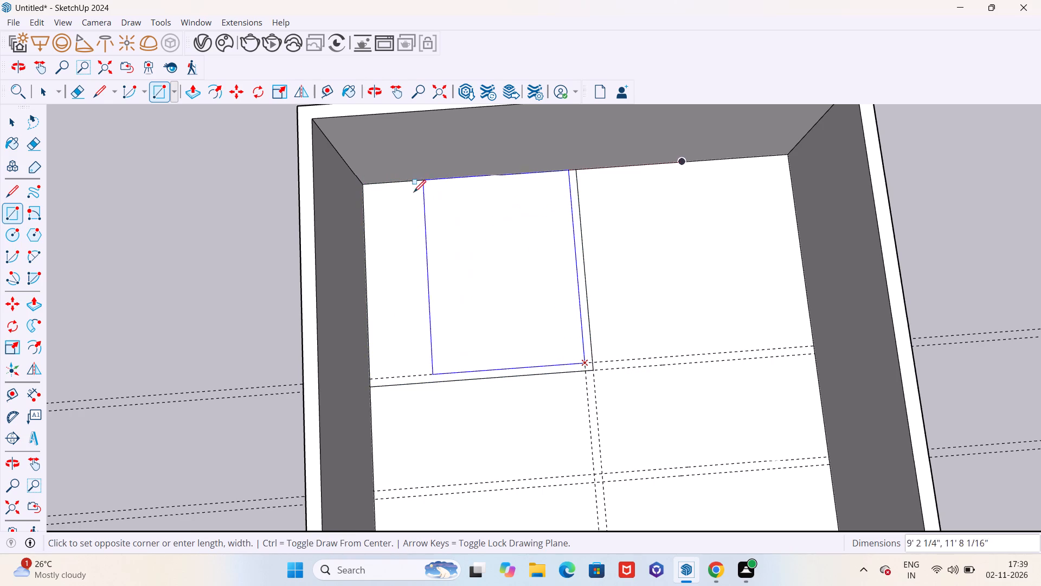
left_click(367, 187)
Draw a 6" wide rectangle between the first crosswise guides, from the central partition across to the opposite long wall.
scroll(587, 365, "up", 3)
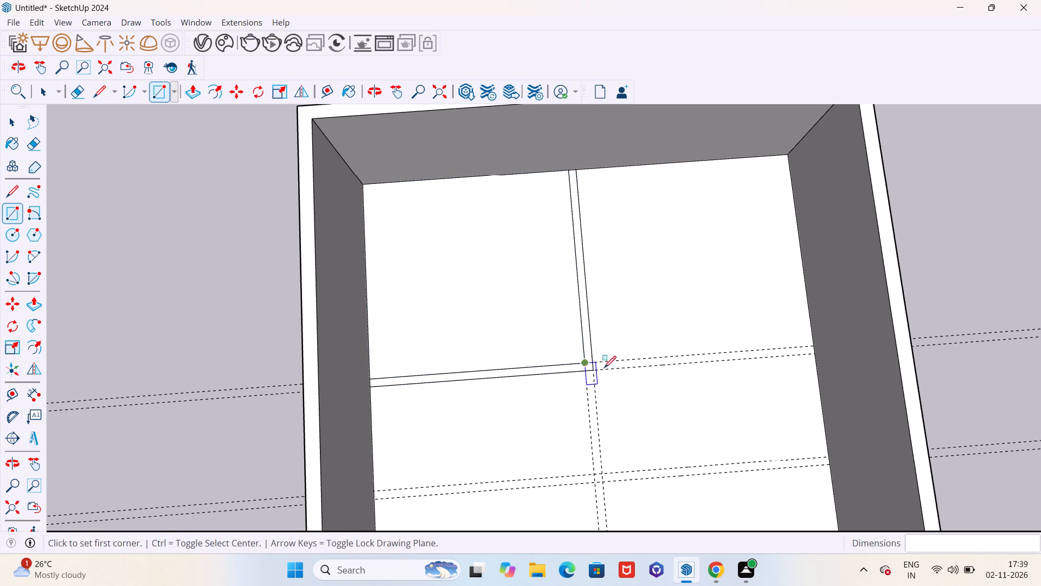
scroll(604, 368, "up", 2)
left_click(593, 371)
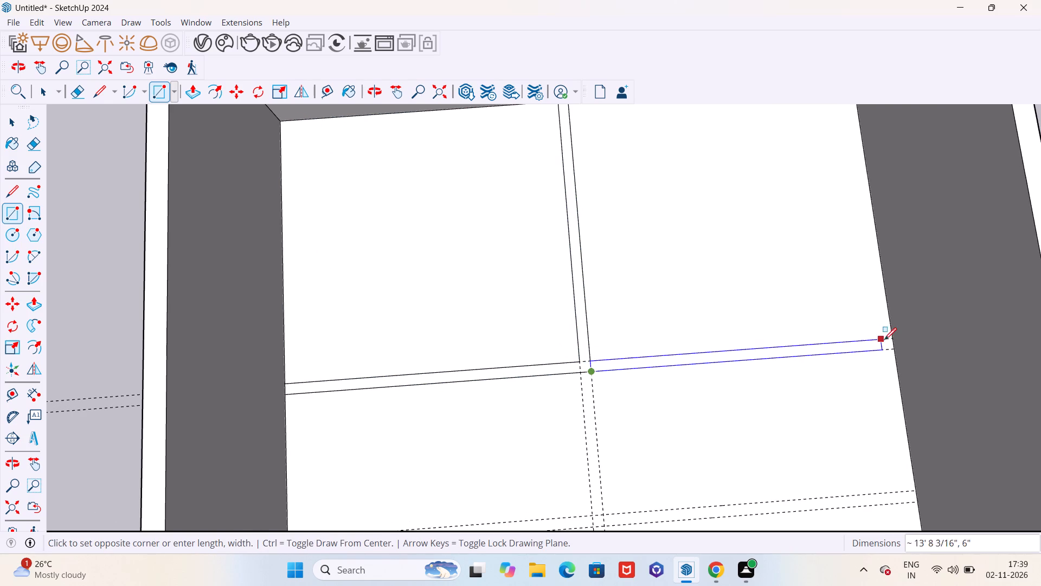
left_click(892, 339)
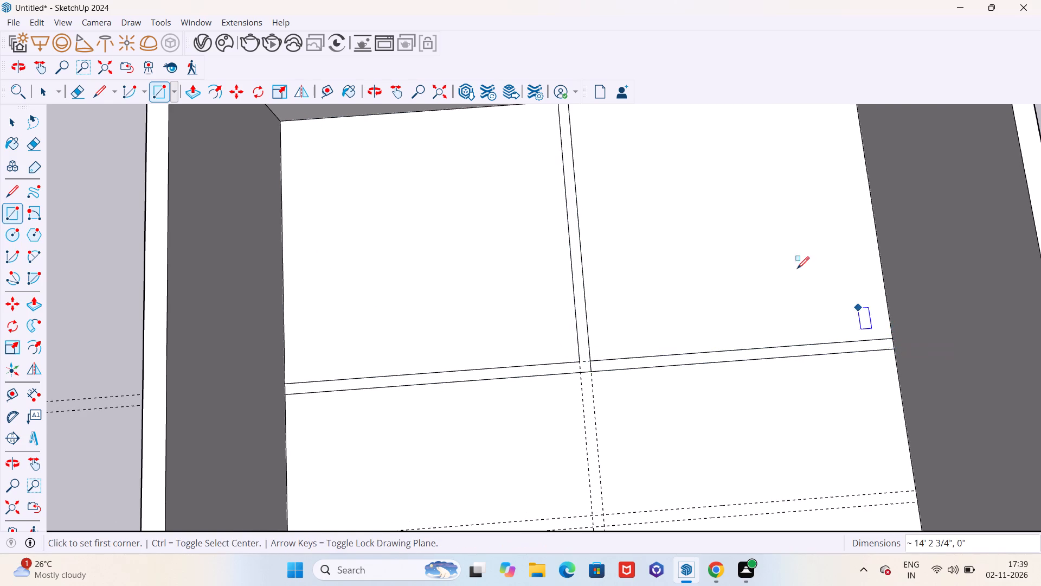
Draw a 14' 9" by 7' rectangle below the first crosswise partition against the opposite long wall, and an inner rectangle bounding the 6" partitions.
scroll(754, 229, "down", 10)
scroll(658, 319, "up", 6)
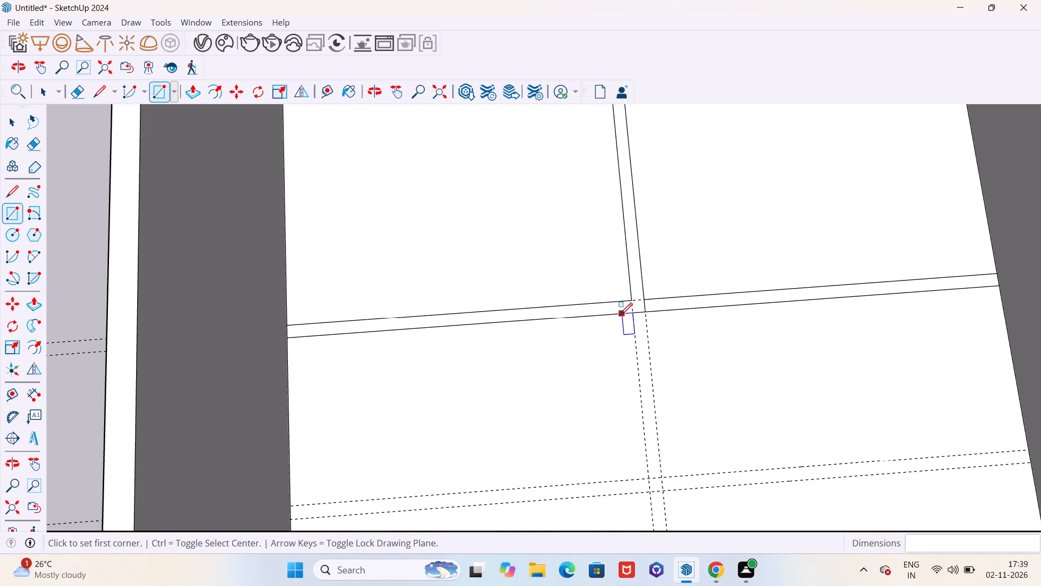
left_click(634, 312)
scroll(629, 315, "down", 5)
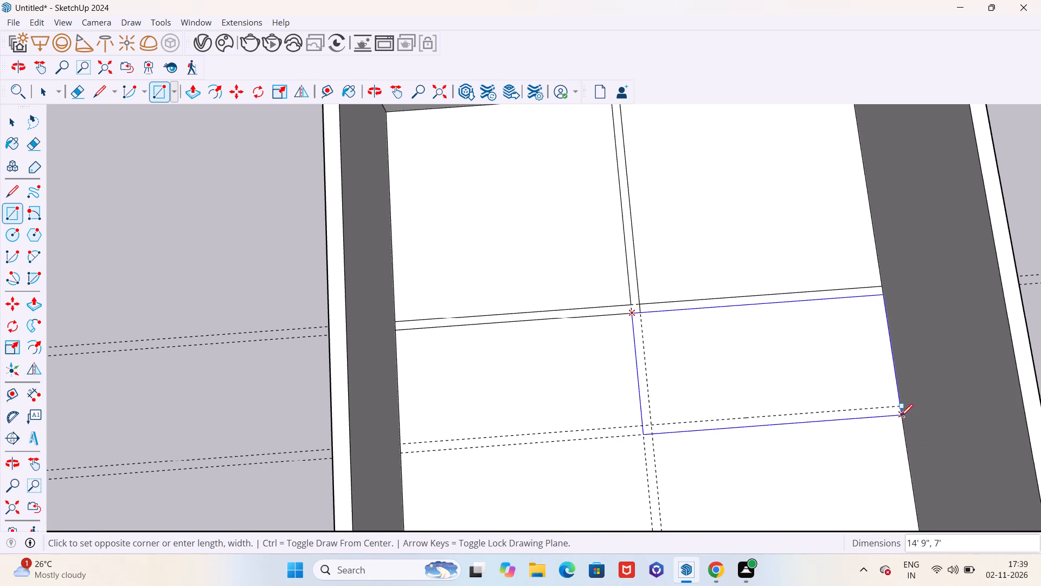
left_click(901, 416)
left_click(654, 424)
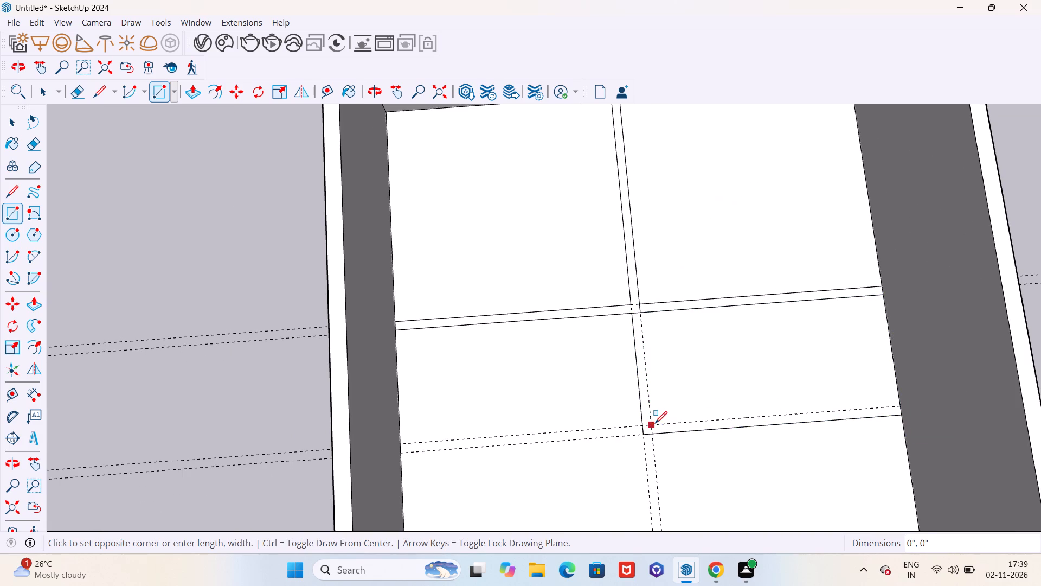
left_click(885, 294)
scroll(744, 241, "down", 5)
scroll(744, 241, "up", 1)
scroll(743, 241, "down", 4)
scroll(709, 373, "up", 11)
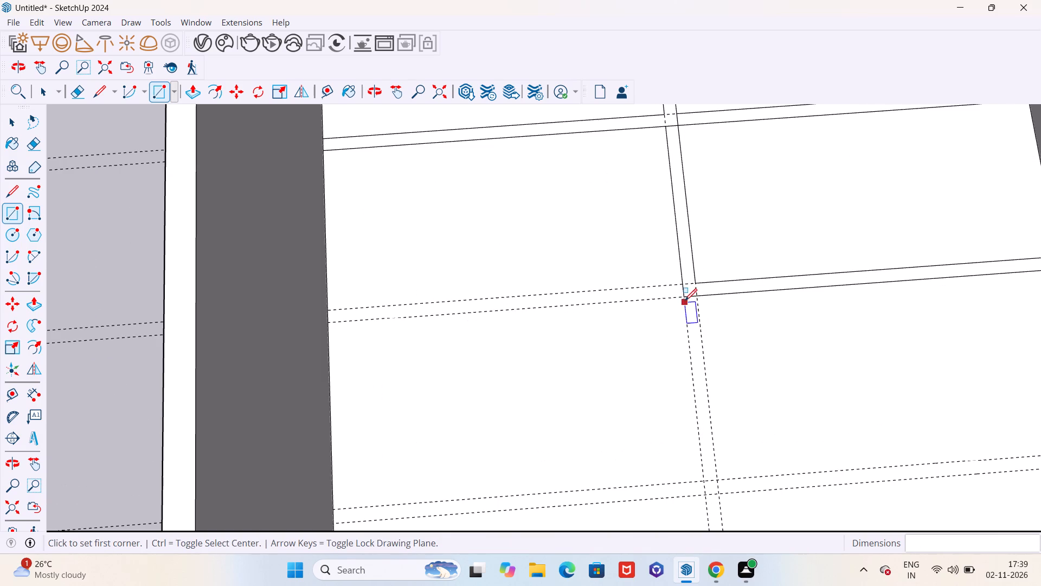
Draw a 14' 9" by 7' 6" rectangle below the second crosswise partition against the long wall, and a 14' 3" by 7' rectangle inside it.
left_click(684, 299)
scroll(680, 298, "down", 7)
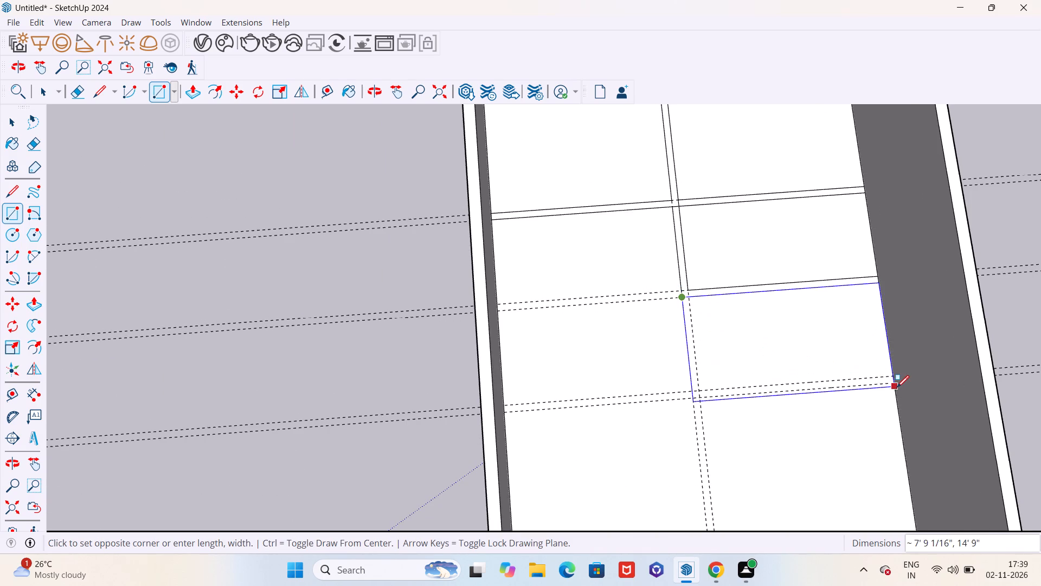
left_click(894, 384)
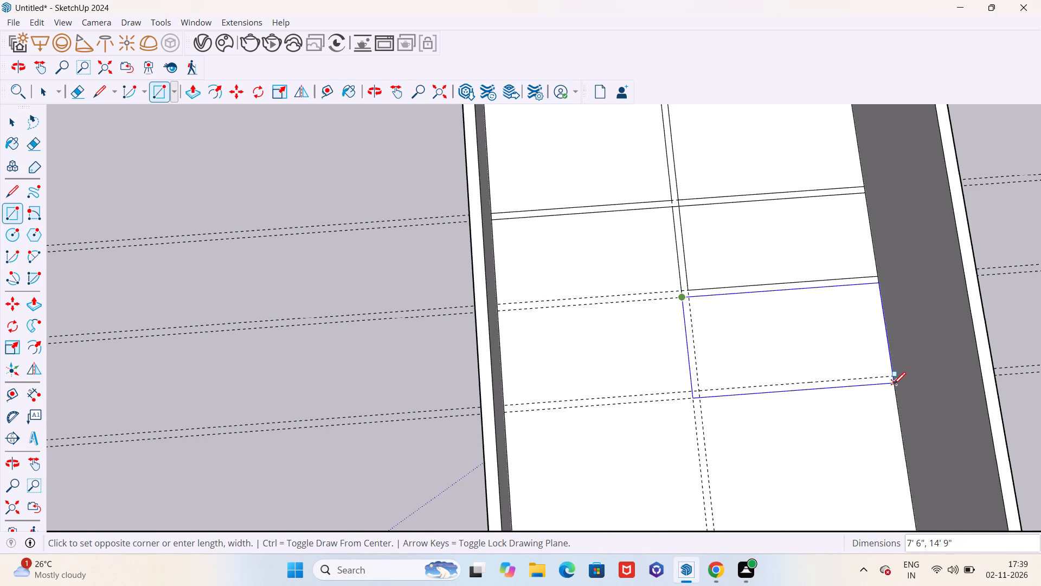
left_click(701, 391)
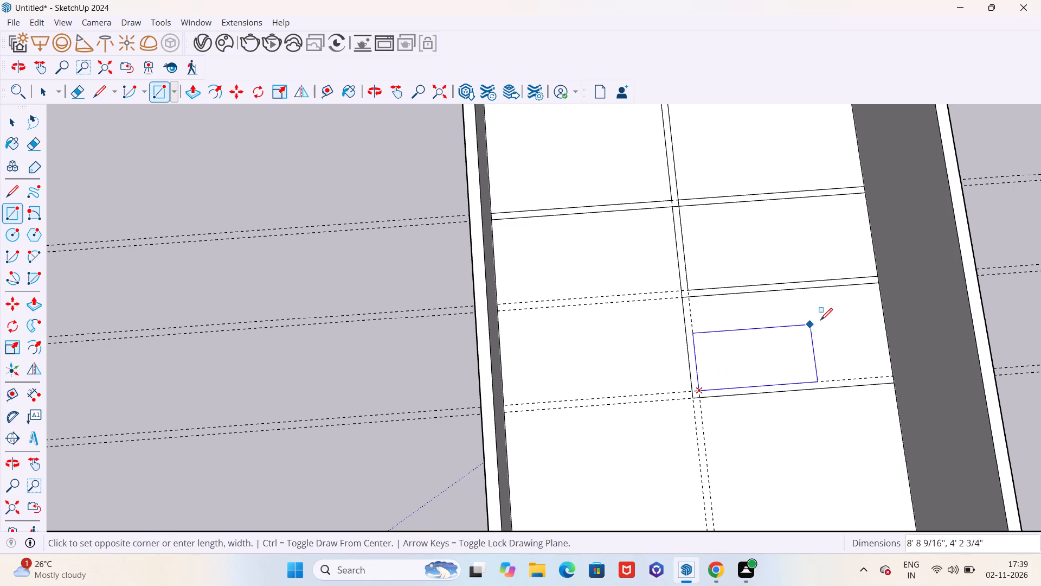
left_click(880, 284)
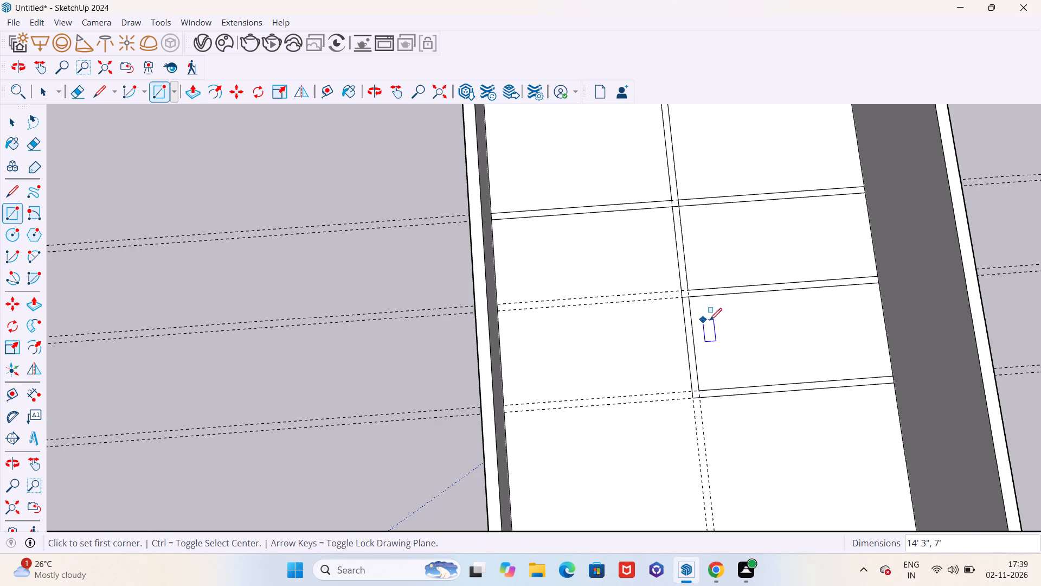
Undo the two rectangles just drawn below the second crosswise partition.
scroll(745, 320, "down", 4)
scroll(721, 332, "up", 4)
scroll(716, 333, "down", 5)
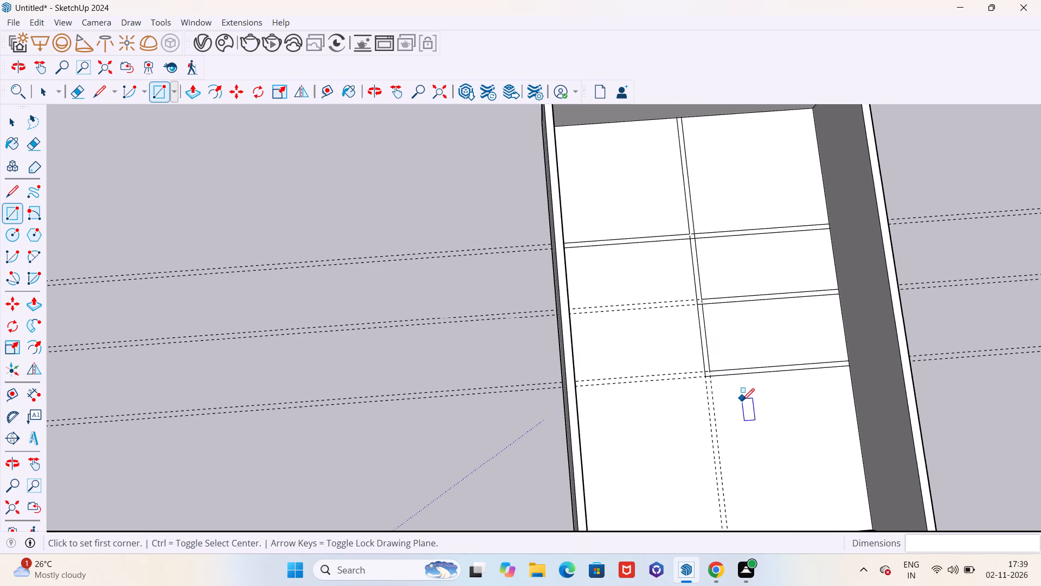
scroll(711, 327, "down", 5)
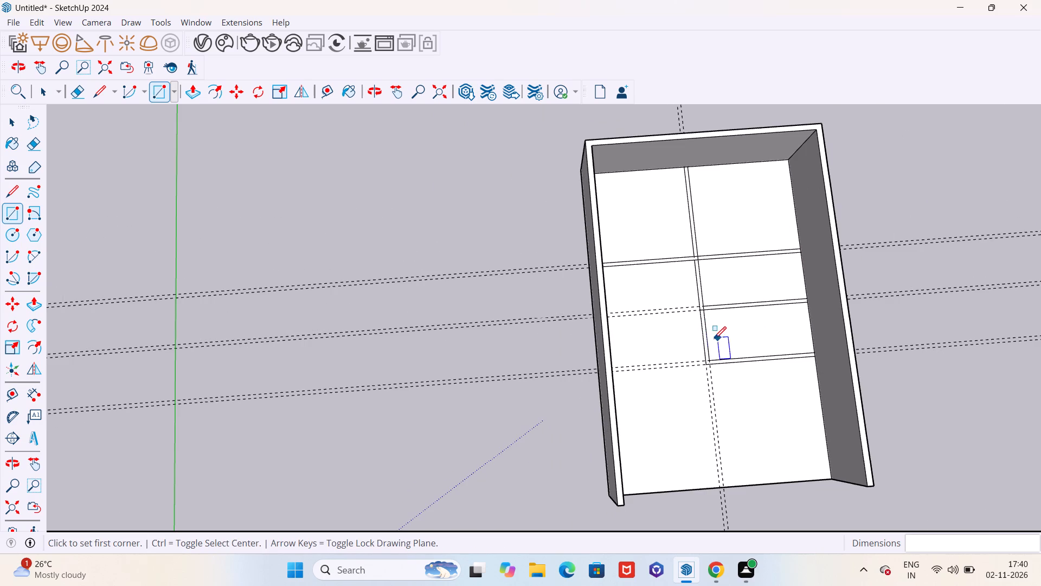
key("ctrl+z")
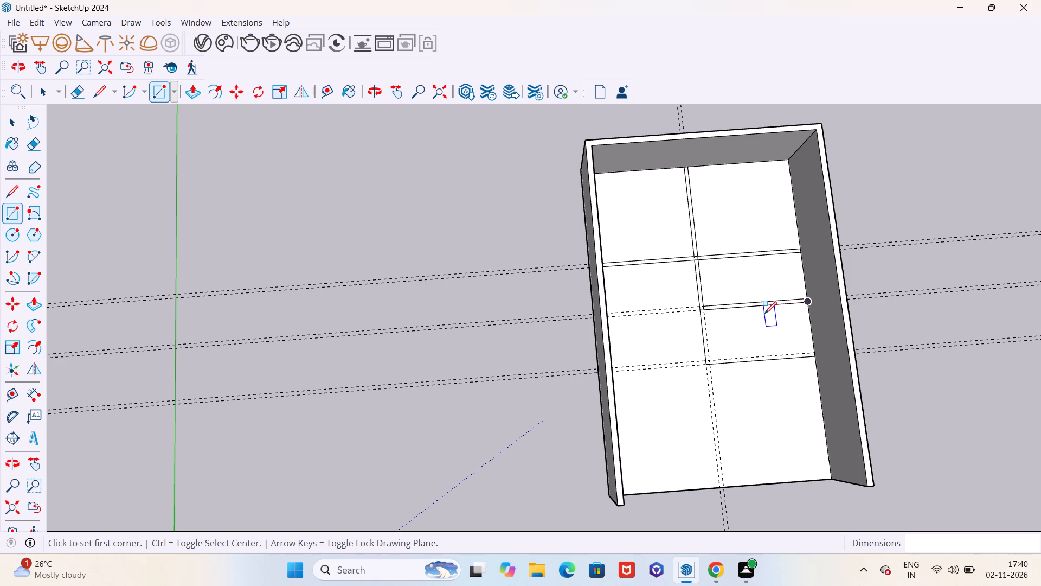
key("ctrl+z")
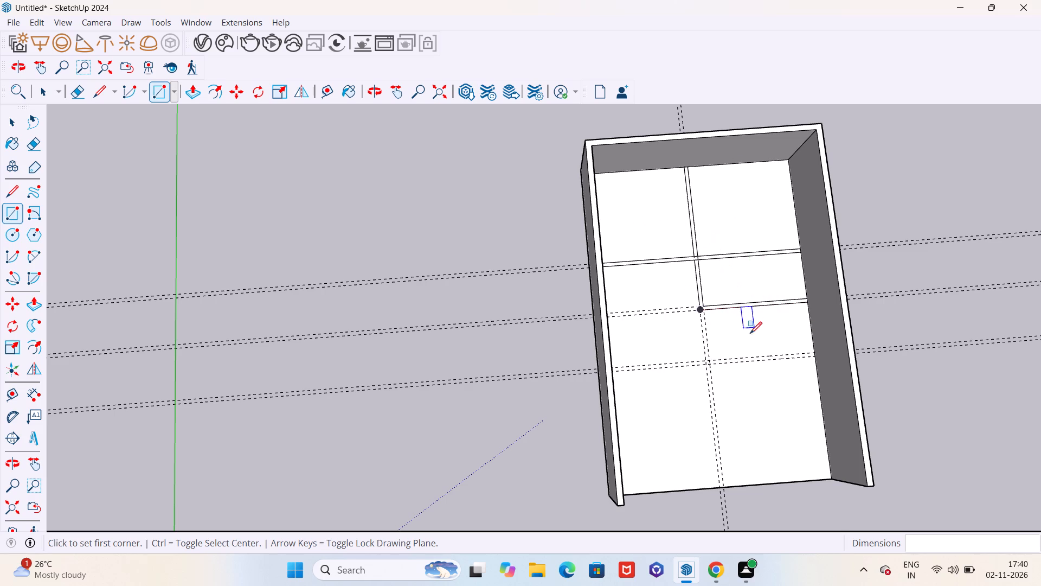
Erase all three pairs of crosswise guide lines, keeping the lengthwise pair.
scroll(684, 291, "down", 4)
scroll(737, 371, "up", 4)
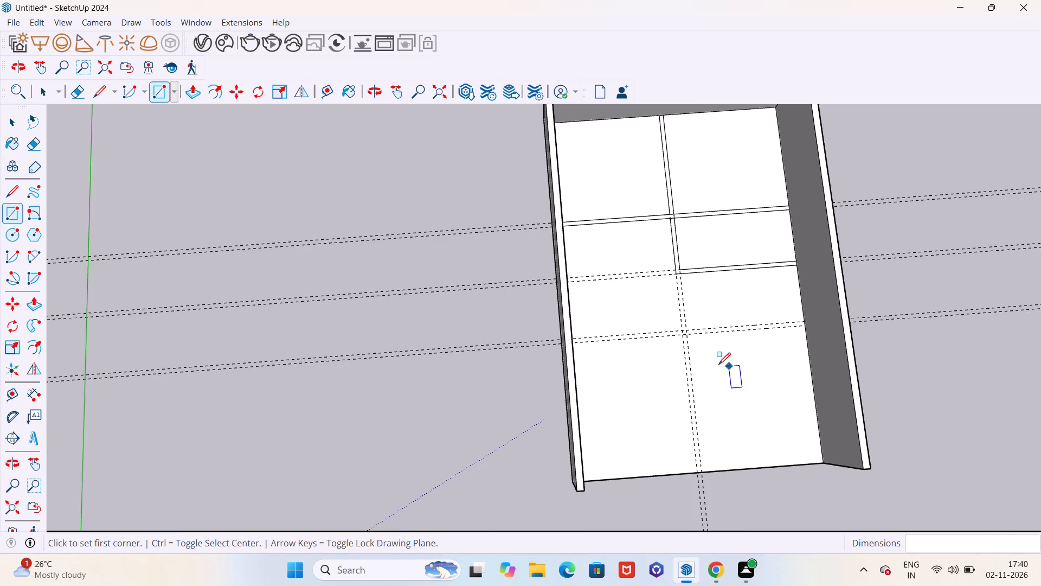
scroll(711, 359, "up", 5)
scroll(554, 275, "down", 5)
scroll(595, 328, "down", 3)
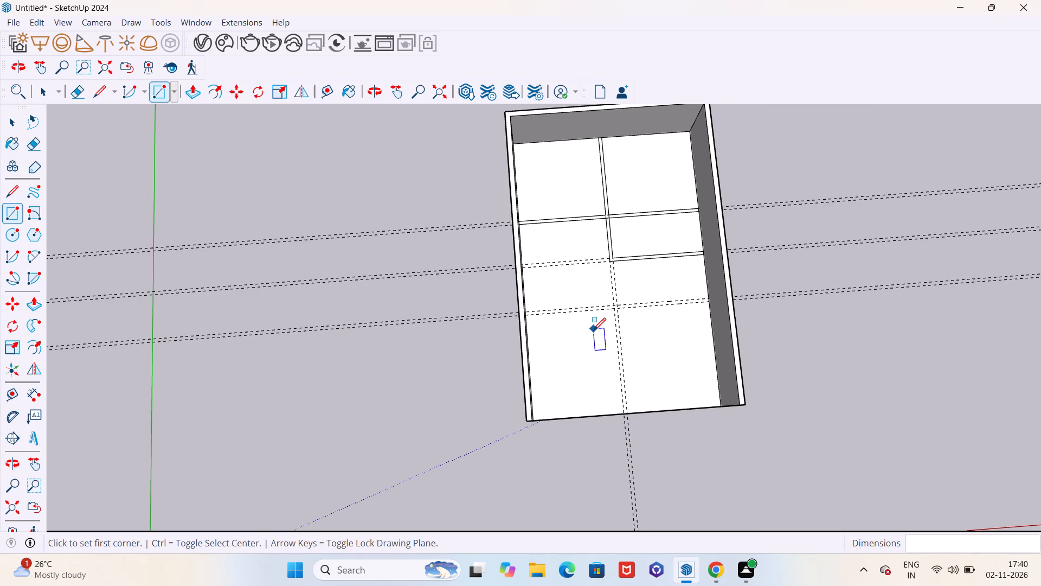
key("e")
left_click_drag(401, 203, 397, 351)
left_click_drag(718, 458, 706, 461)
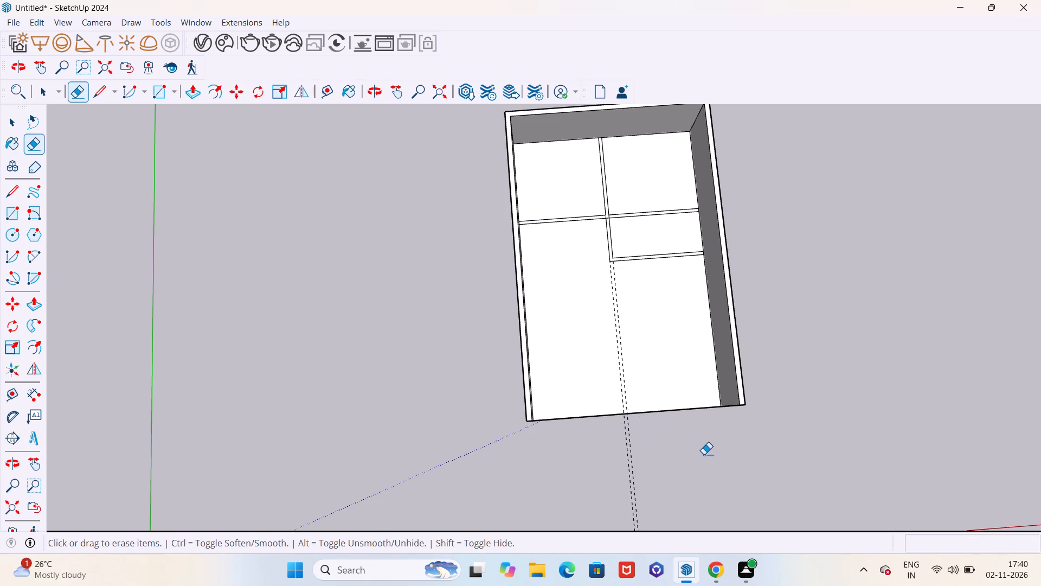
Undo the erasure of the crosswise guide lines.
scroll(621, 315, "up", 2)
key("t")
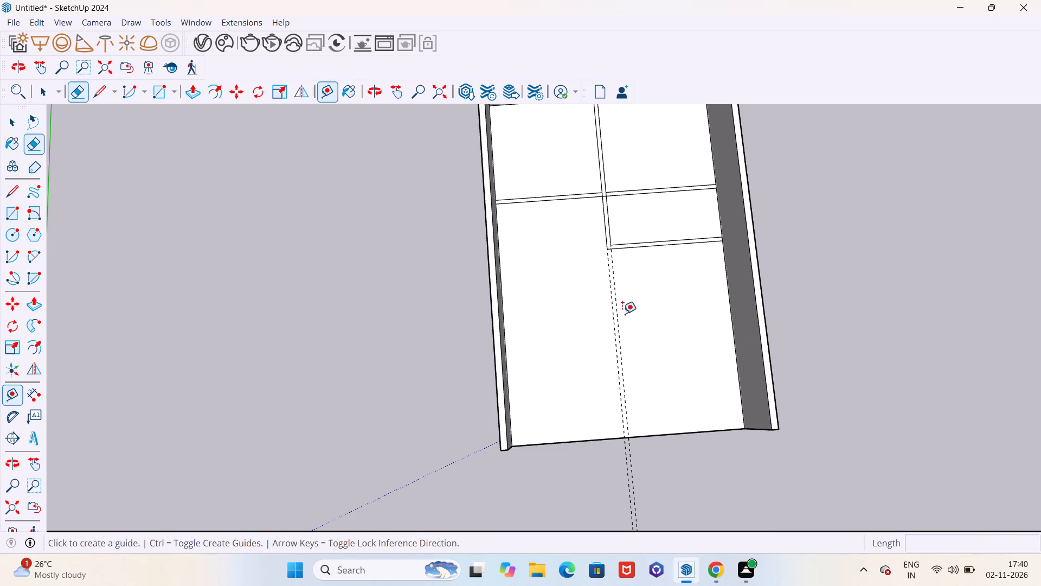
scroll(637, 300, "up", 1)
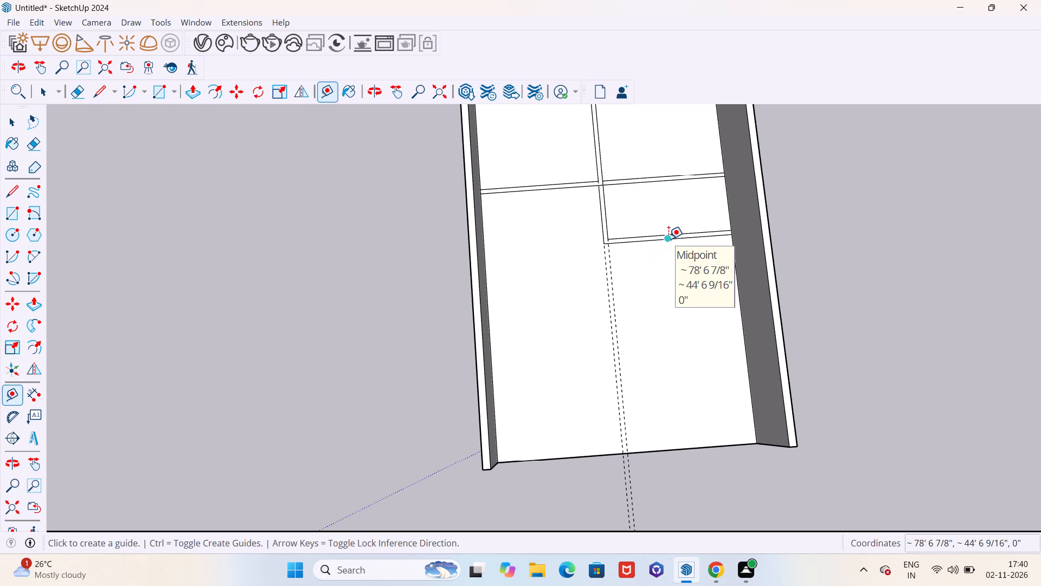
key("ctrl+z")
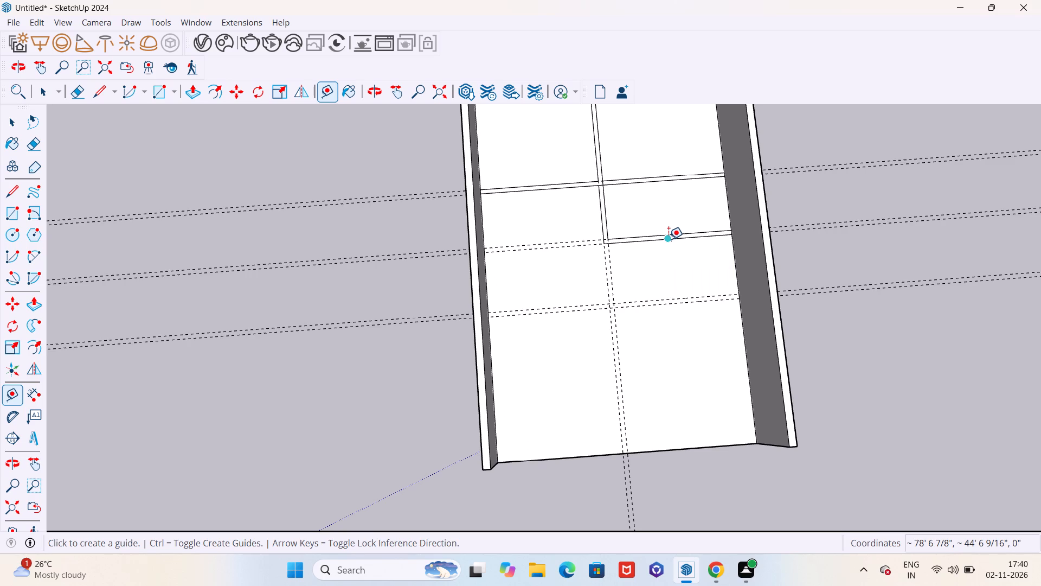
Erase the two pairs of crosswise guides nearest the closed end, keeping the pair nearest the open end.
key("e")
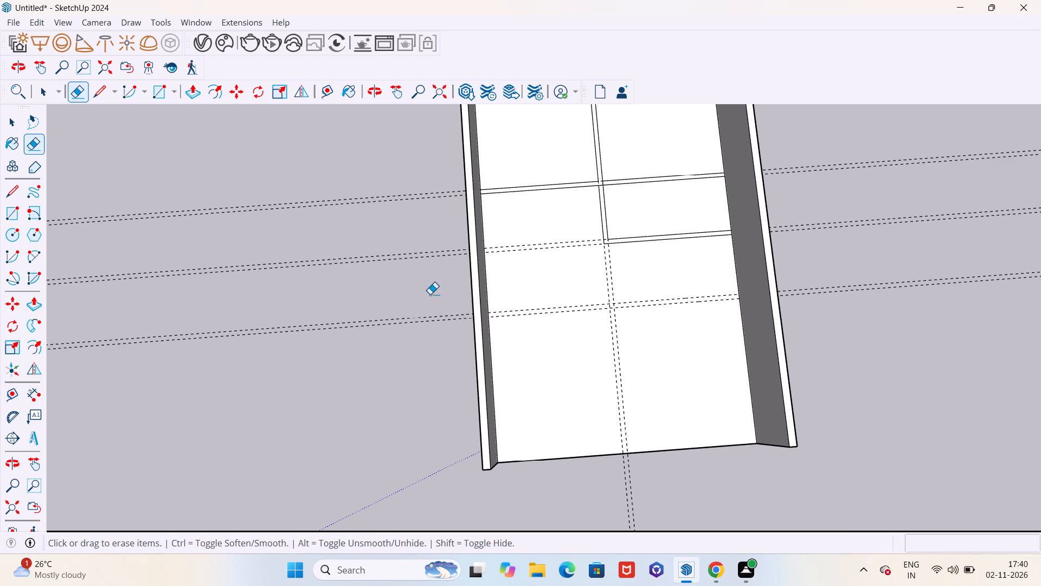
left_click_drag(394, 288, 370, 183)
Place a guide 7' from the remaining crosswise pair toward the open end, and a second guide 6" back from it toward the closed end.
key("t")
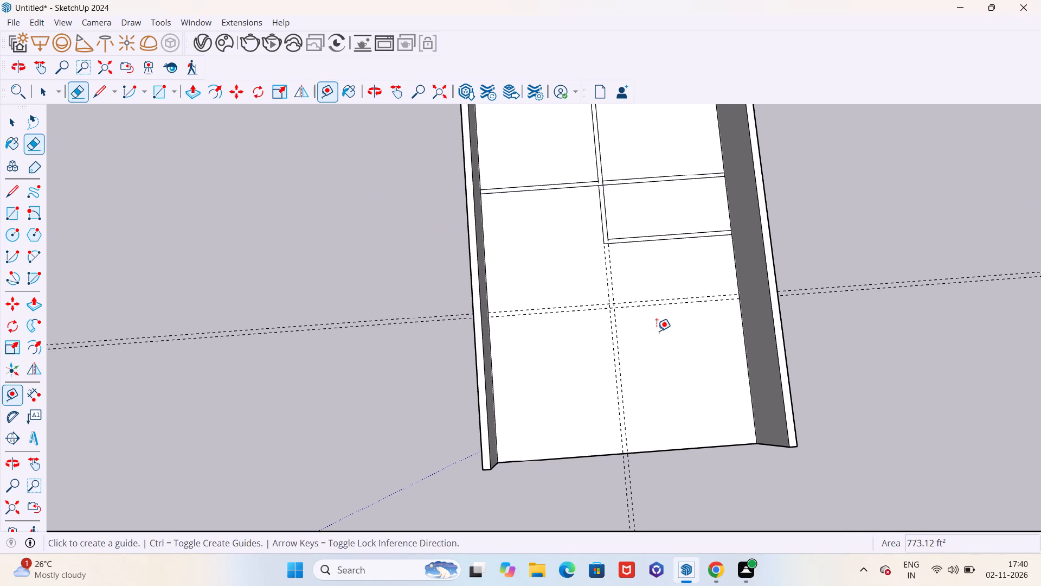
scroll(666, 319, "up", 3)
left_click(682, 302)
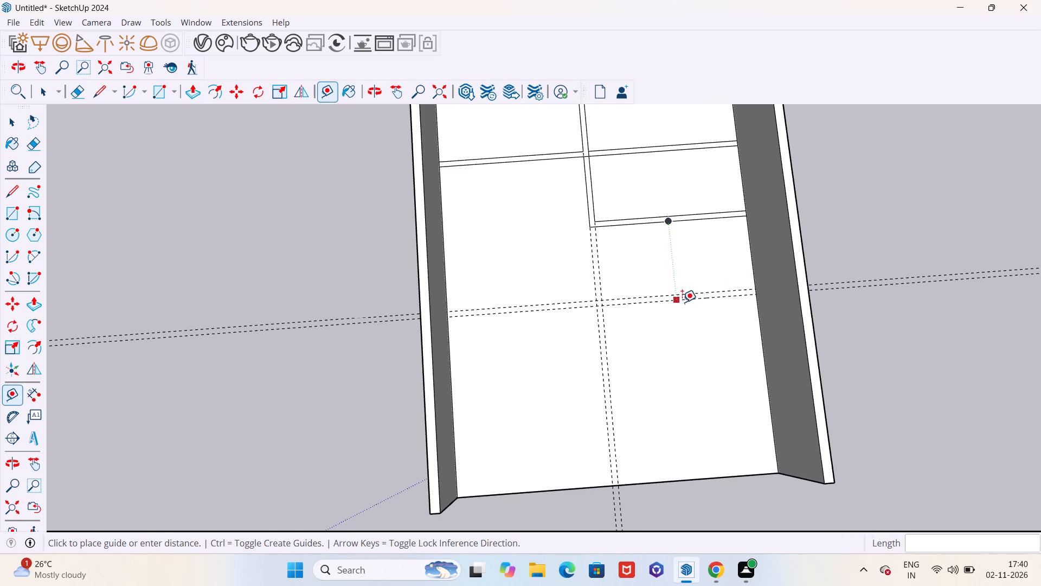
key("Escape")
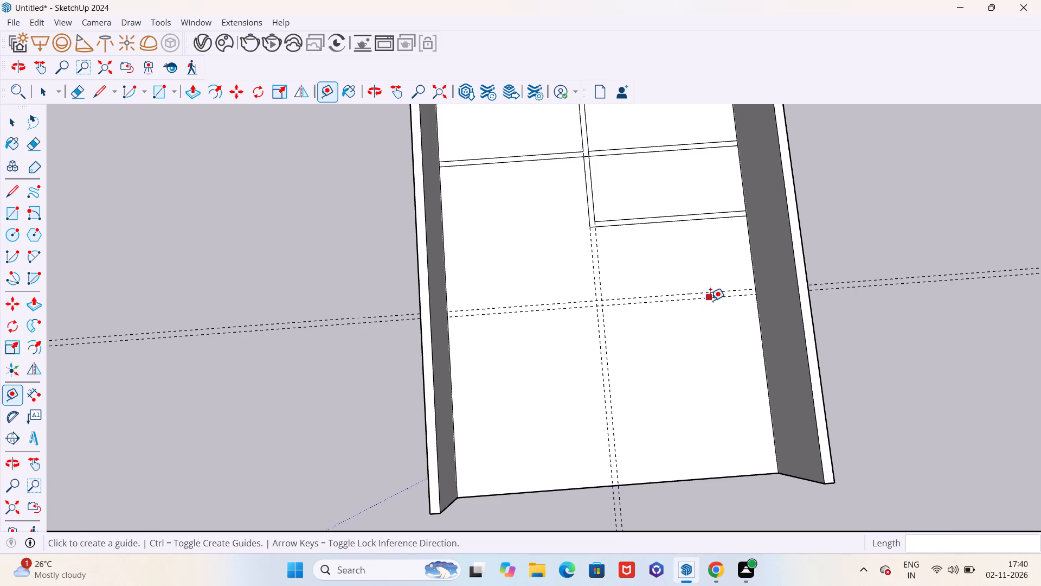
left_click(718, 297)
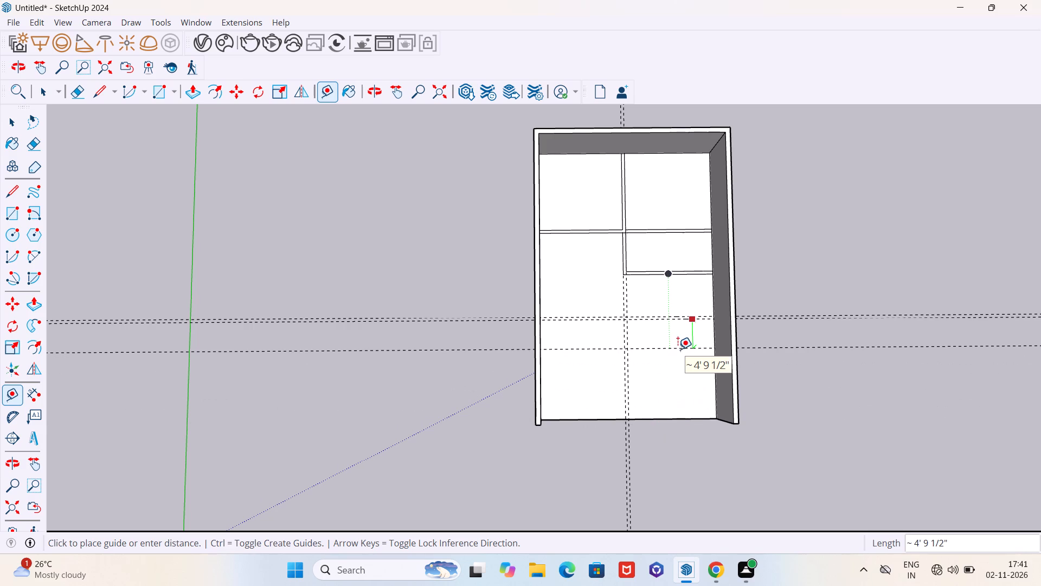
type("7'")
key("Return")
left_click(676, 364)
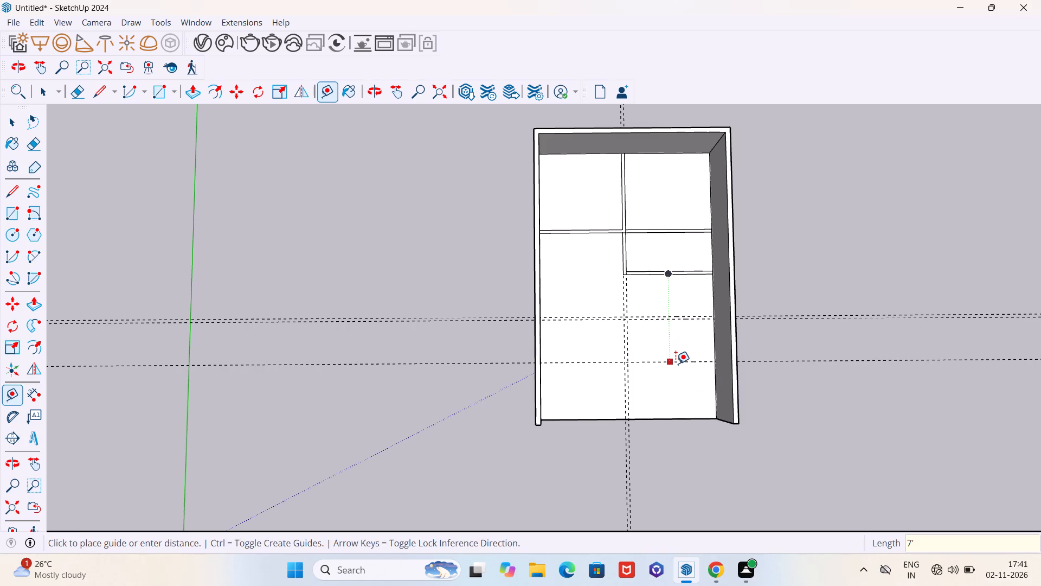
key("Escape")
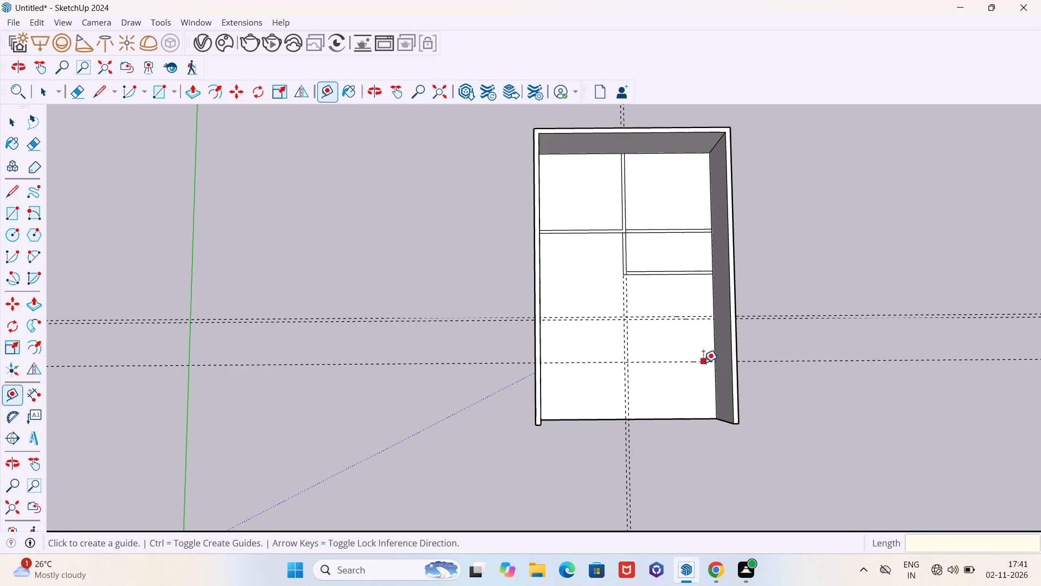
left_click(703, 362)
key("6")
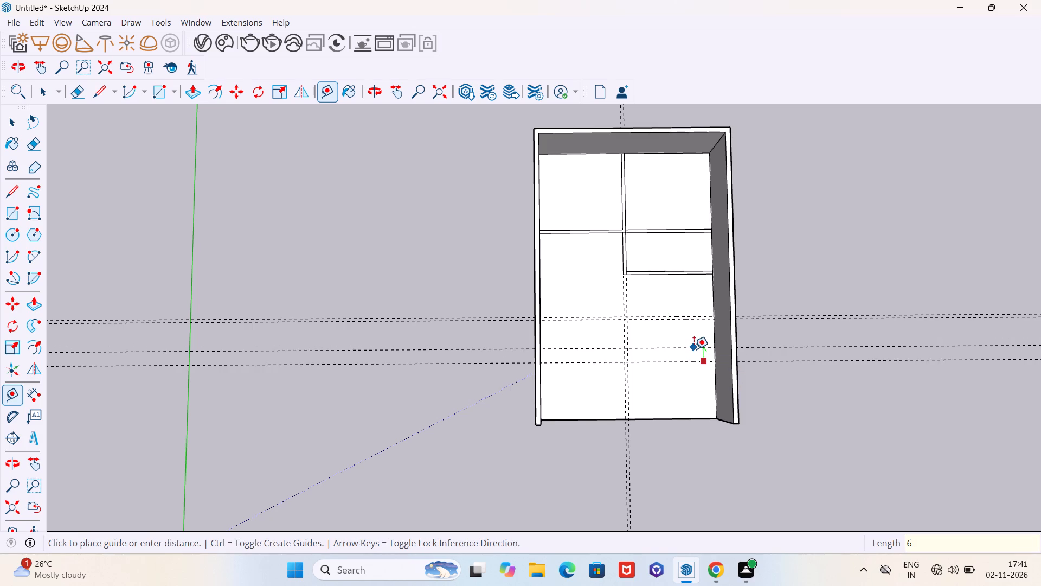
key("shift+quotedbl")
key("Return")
Measure the distance from the outermost new guide to the floor's open edge.
scroll(690, 365, "up", 5)
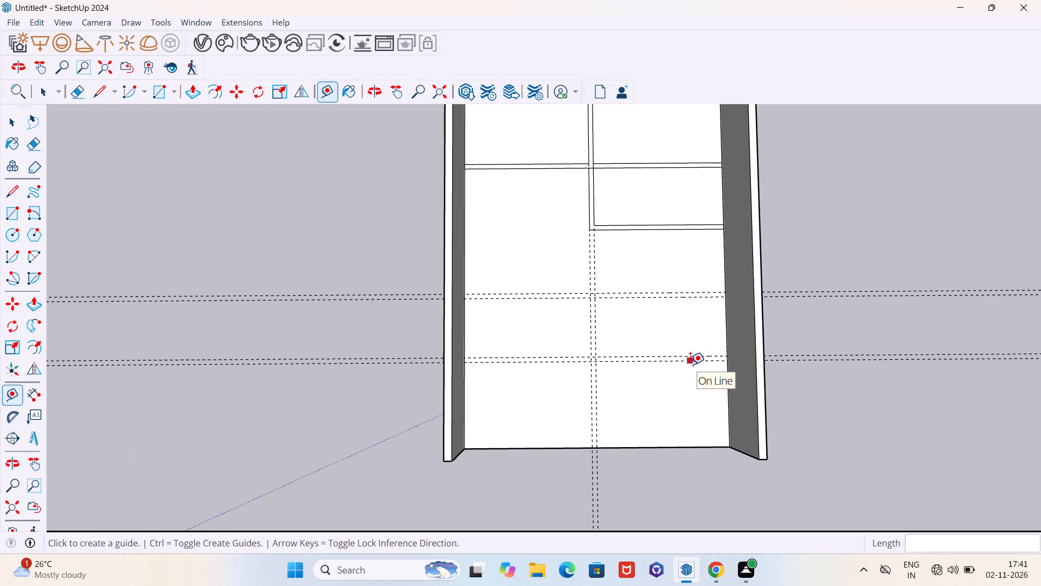
left_click(690, 365)
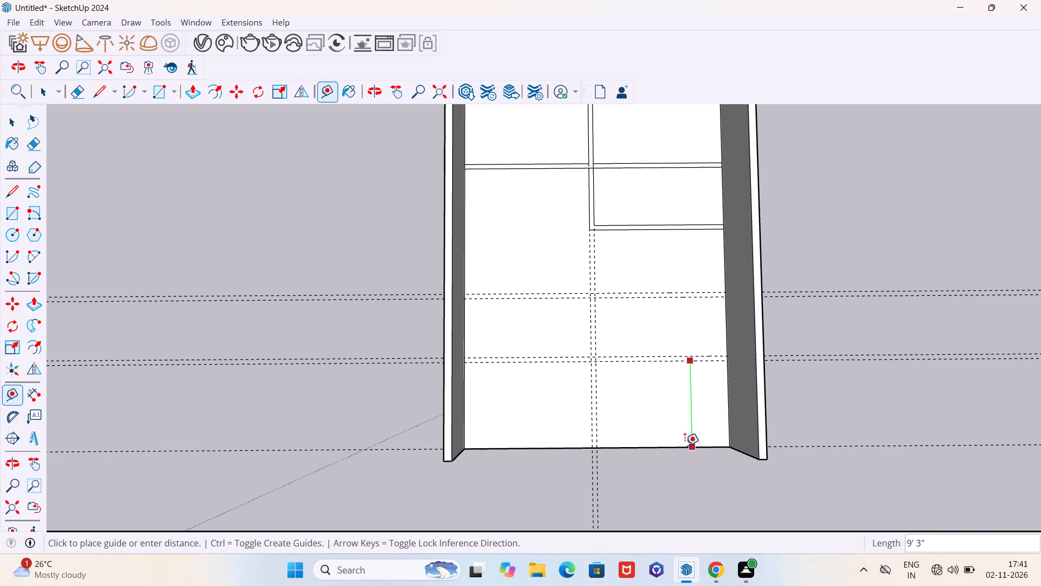
key("Escape")
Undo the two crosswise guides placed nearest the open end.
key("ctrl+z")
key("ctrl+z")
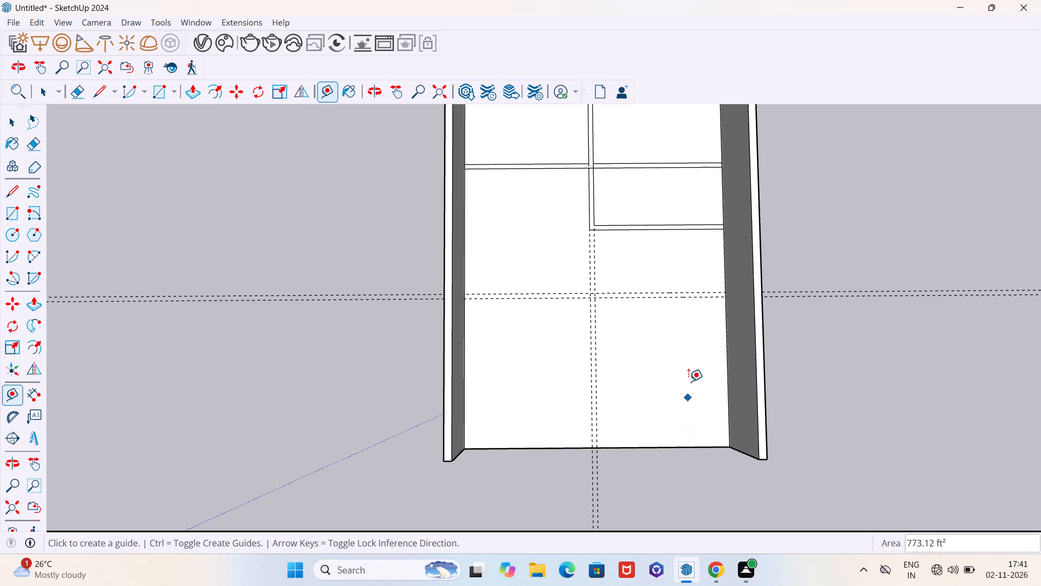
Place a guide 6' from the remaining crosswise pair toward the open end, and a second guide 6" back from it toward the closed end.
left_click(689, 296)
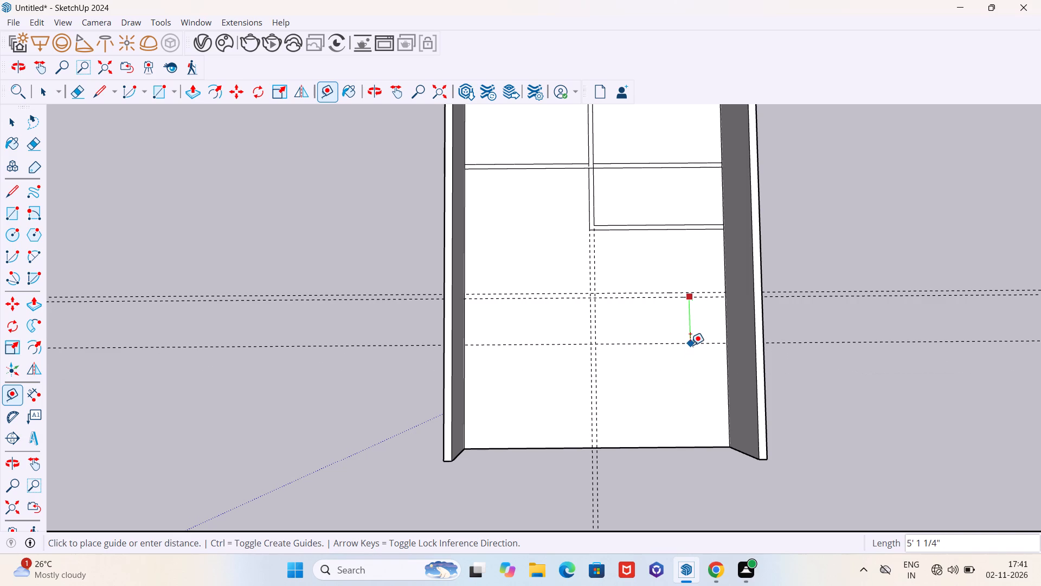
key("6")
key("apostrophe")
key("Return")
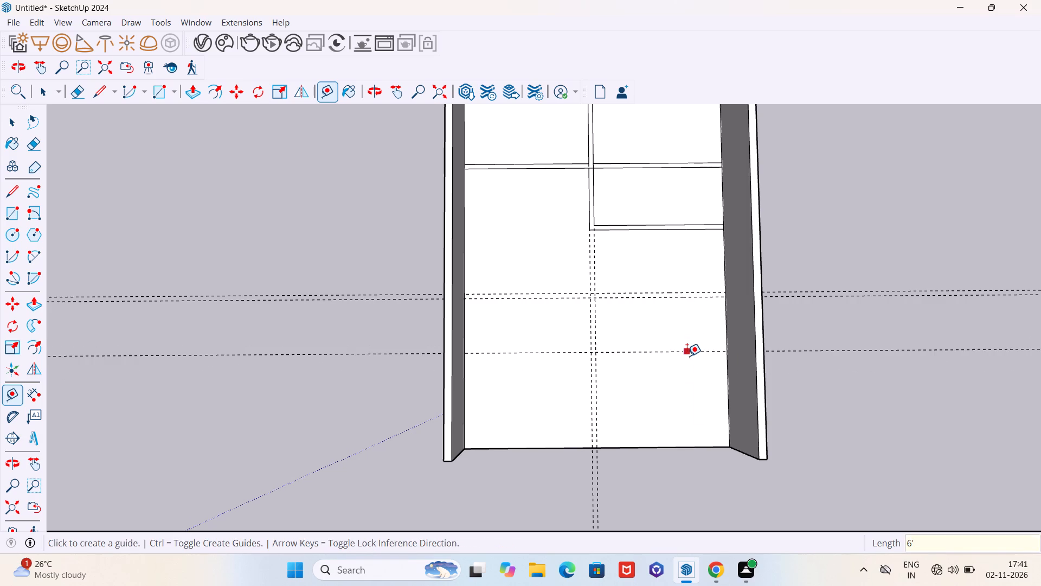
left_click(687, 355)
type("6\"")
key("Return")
Measure the space between the outermost new guide and the floor's open edge.
scroll(681, 358, "up", 4)
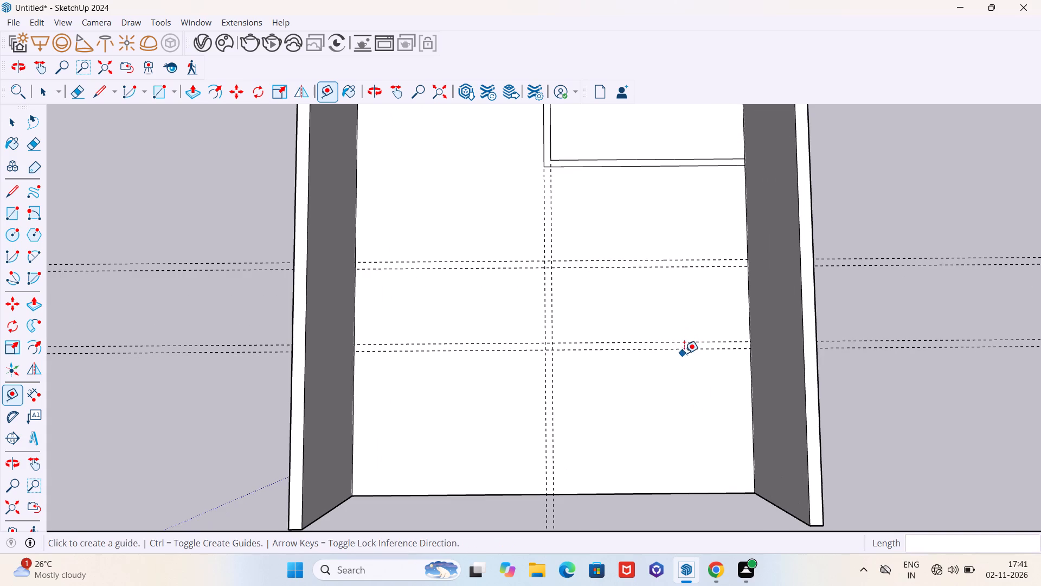
left_click(685, 353)
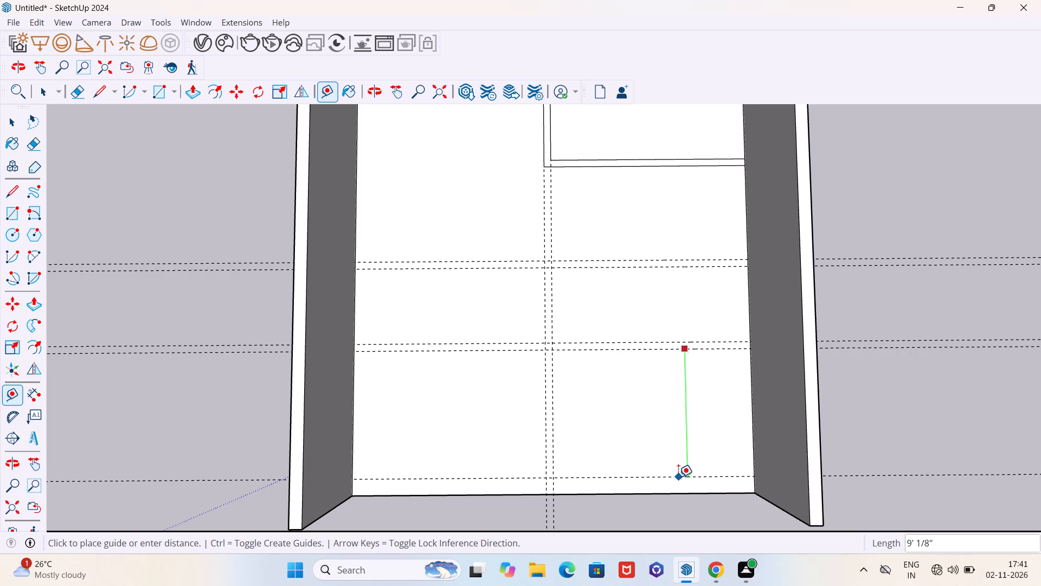
scroll(678, 477, "down", 1)
key("Escape")
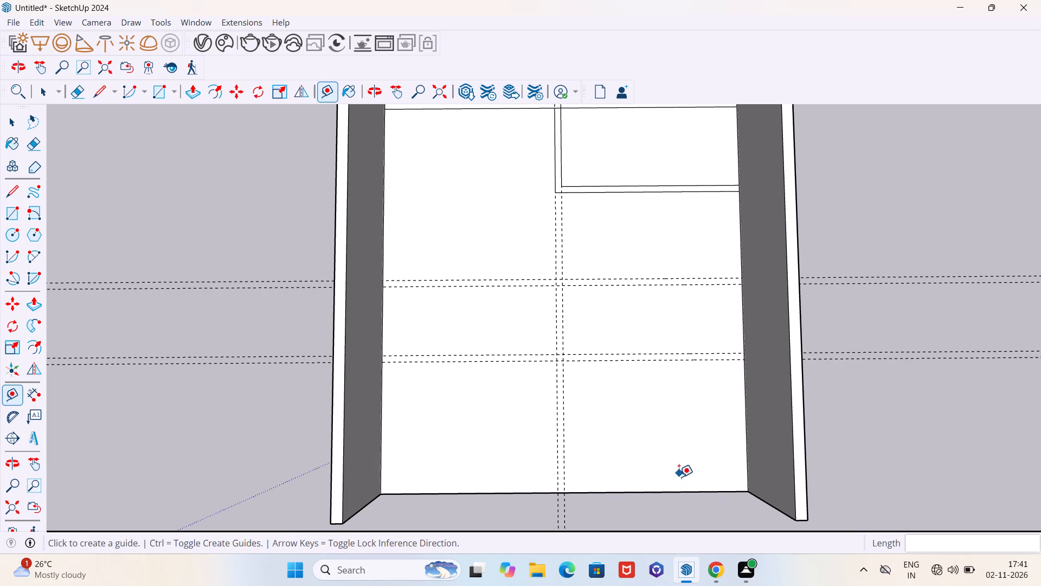
left_click(679, 492)
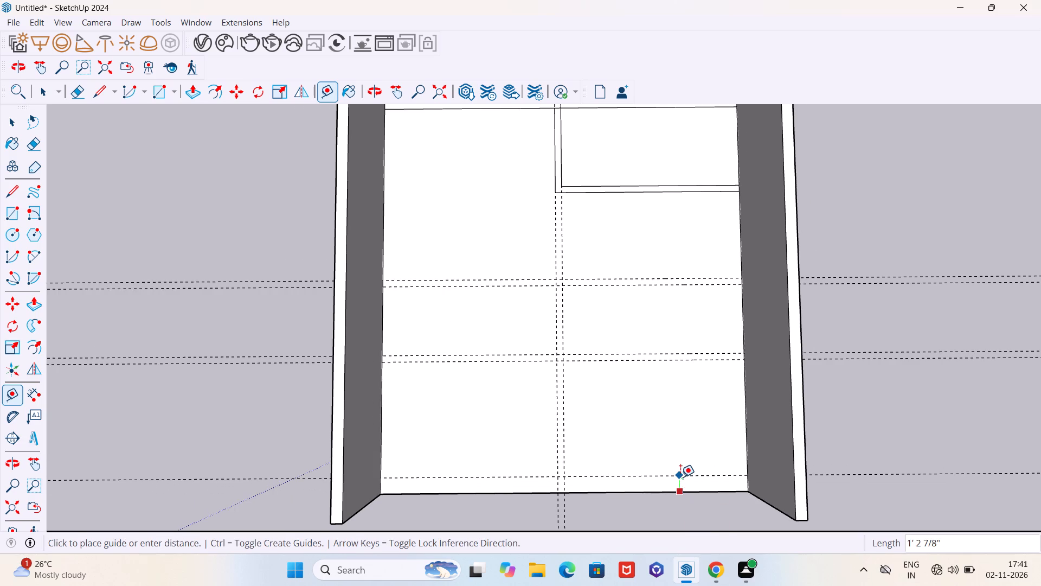
key("Escape")
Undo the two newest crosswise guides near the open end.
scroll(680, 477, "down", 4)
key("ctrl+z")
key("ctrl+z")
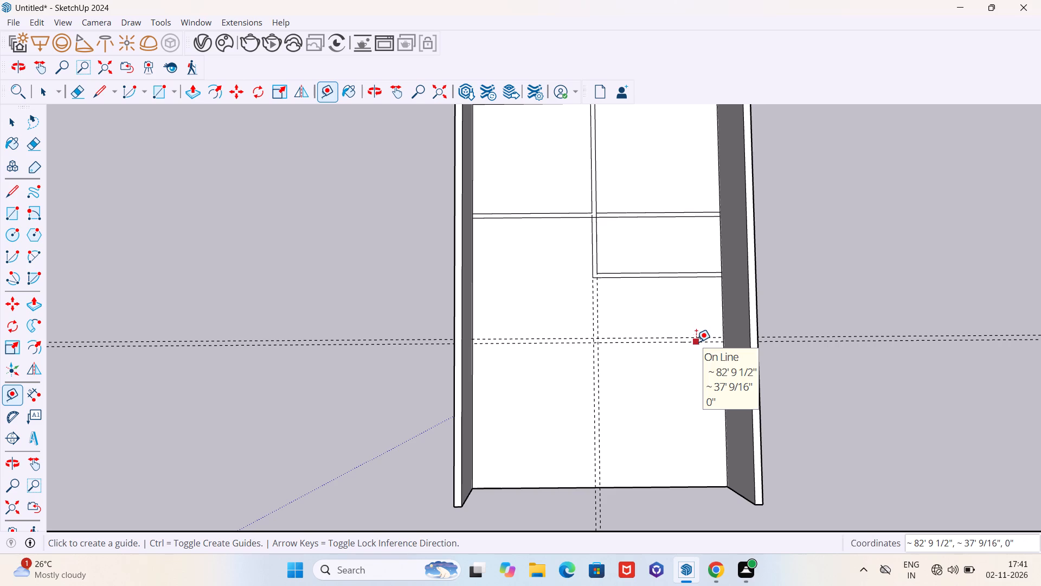
Measure the distance from the second crosswise partition to the remaining pair of crosswise guides.
left_click(685, 279)
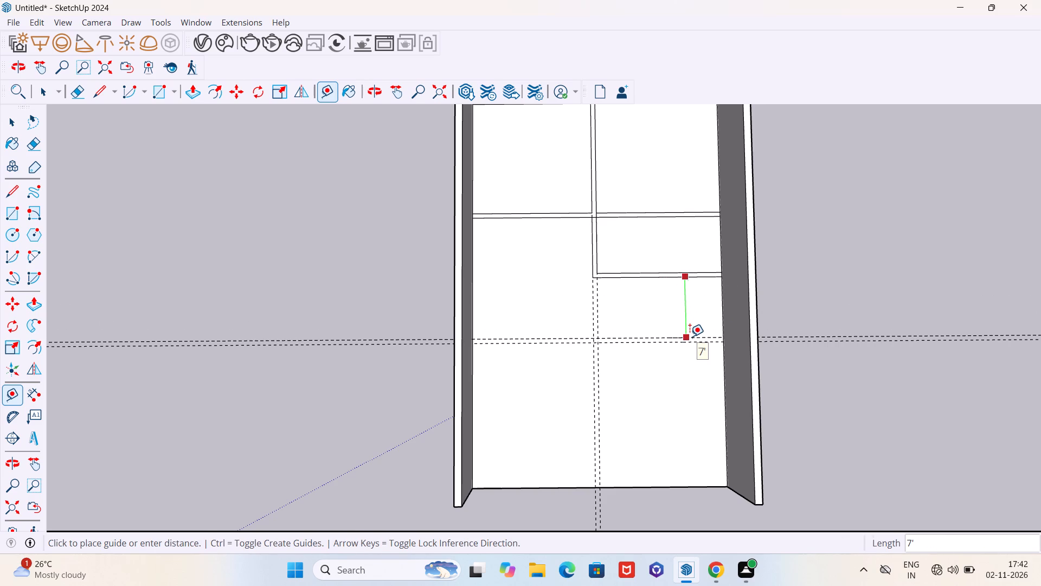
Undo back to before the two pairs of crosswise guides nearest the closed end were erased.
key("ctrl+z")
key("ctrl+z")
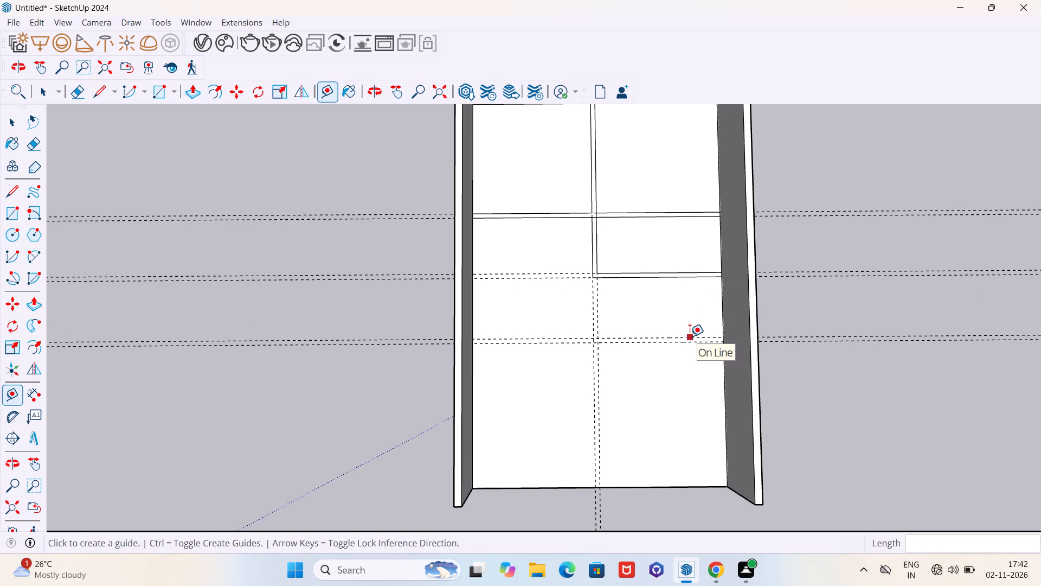
Undo the two newest rectangles outlining the short crosswise partition beyond the full-width partition.
key("ctrl+z")
key("ctrl+z")
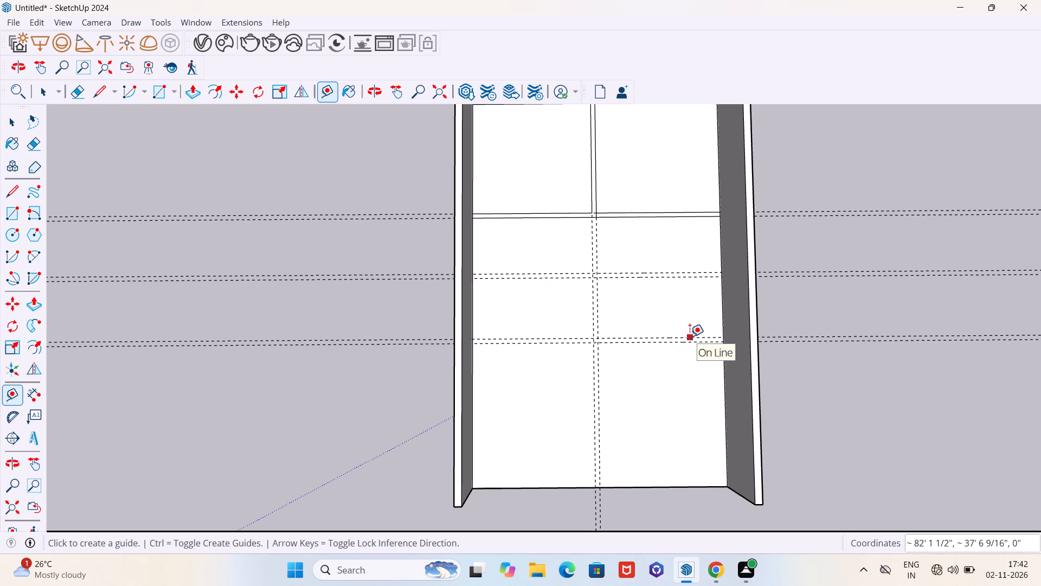
Draw a 14' 9" by 7' rectangle against the full-width partition and a 14' 3" wide one inside it, outlining 6" partitions along the guides.
key("r")
scroll(584, 210, "up", 4)
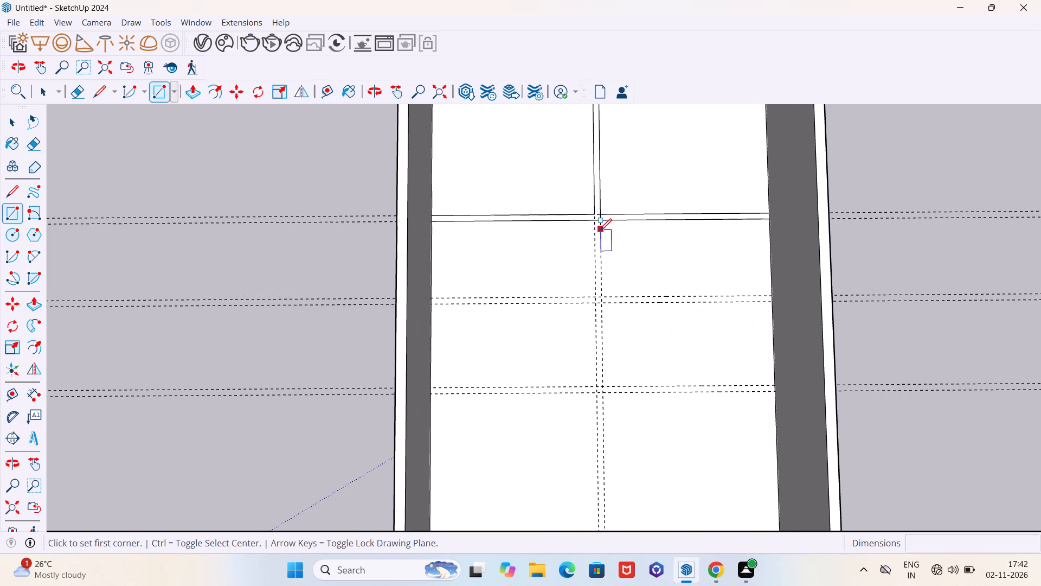
scroll(595, 221, "up", 4)
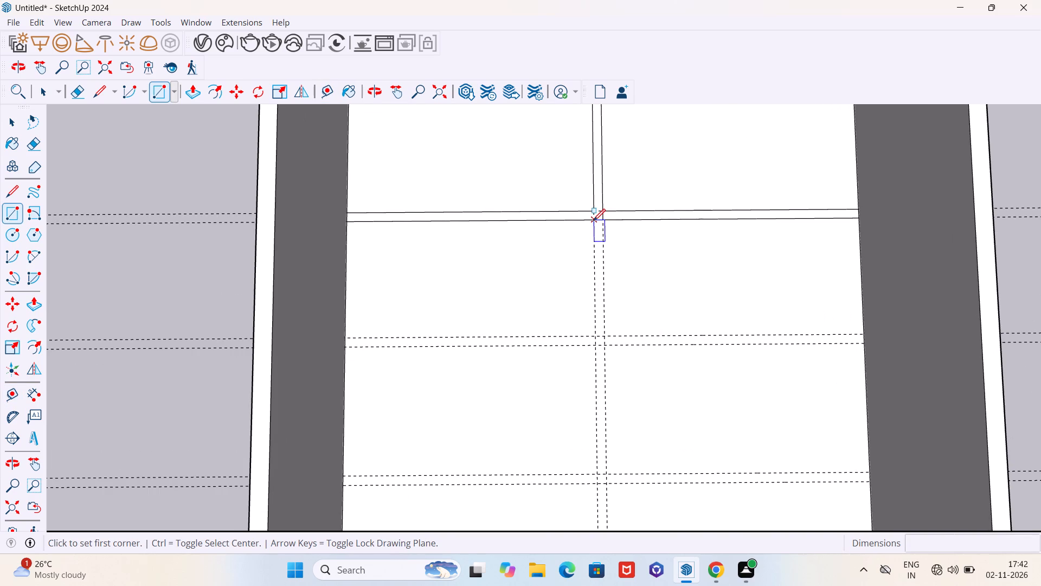
left_click(593, 221)
left_click(864, 345)
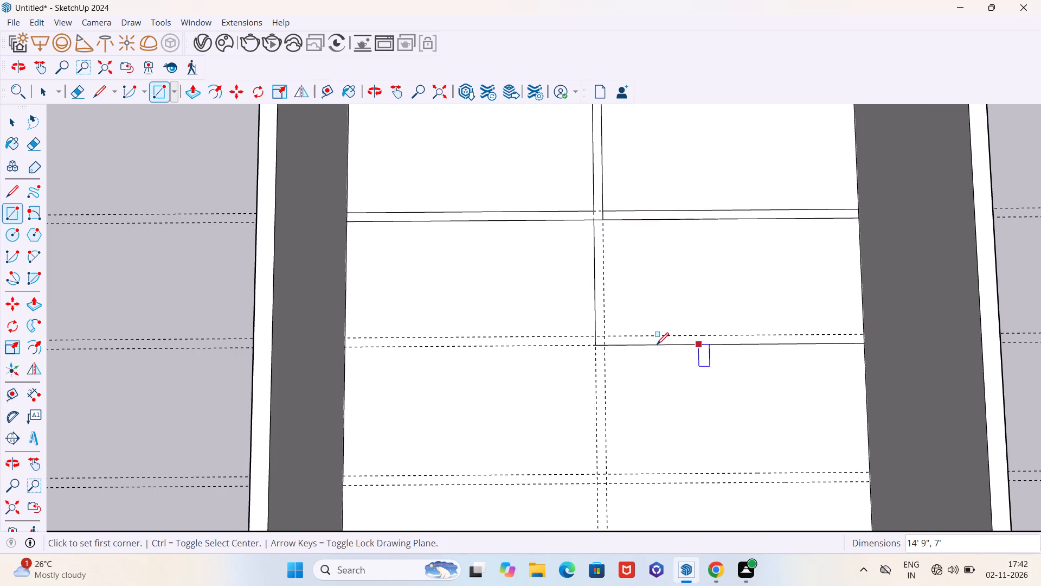
left_click(605, 335)
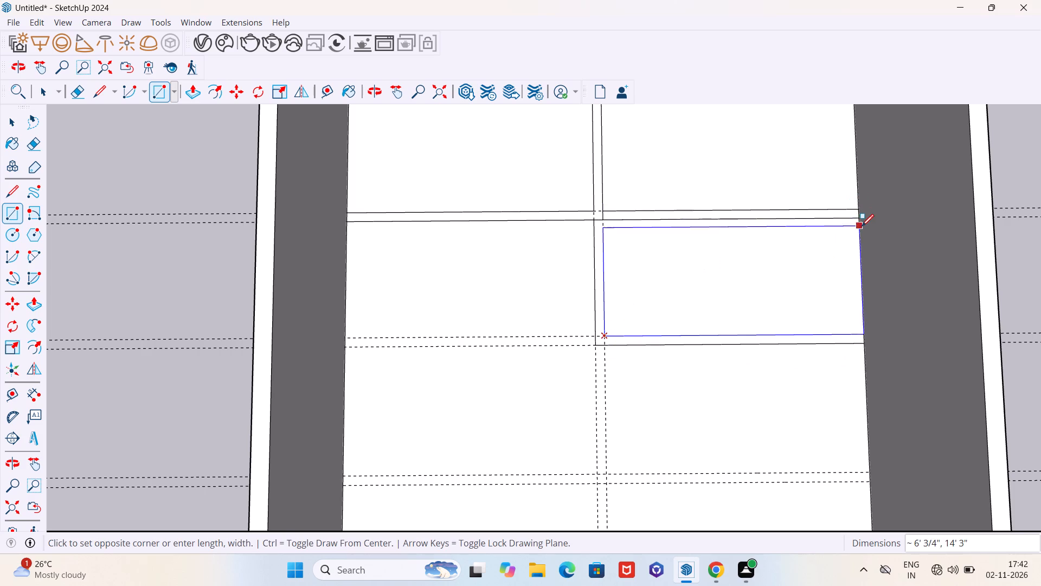
left_click(858, 220)
Erase the three pairs of crosswise guides, keeping only the lengthwise pair.
scroll(709, 276, "down", 13)
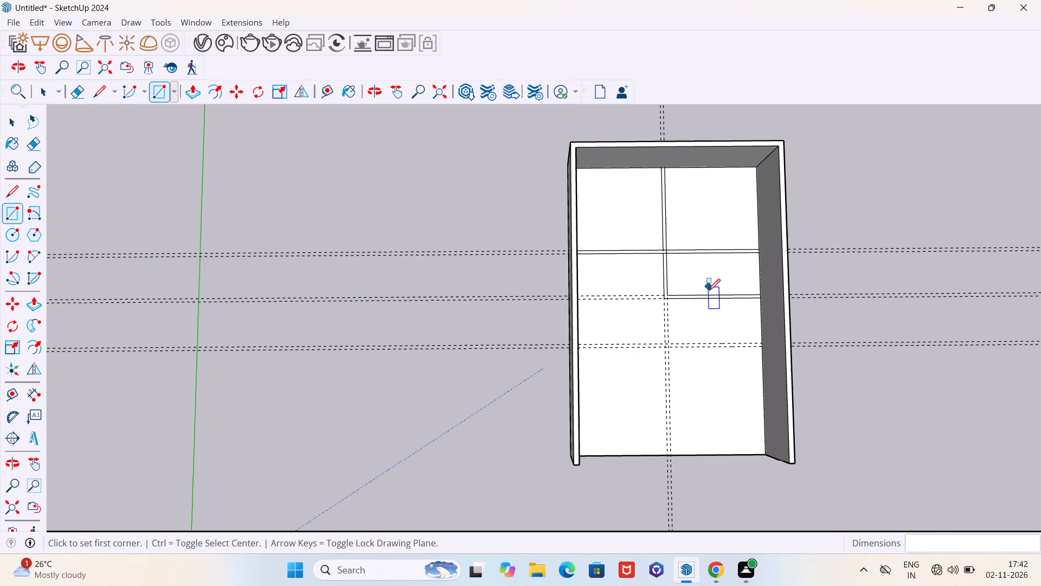
key("e")
left_click_drag(455, 315, 456, 234)
scroll(725, 335, "up", 3)
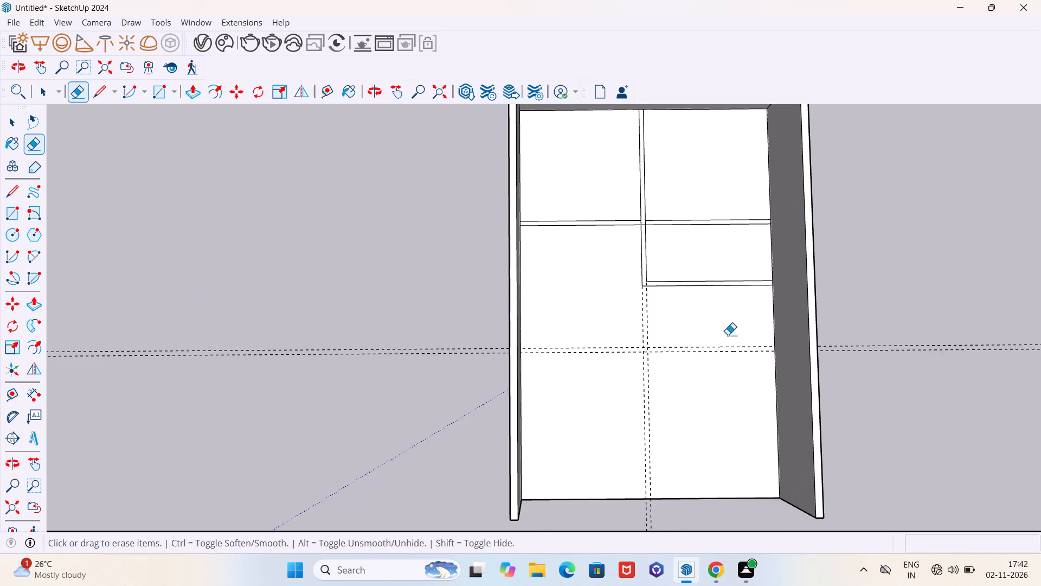
scroll(619, 328, "down", 3)
middle_click_drag(619, 329, 629, 339)
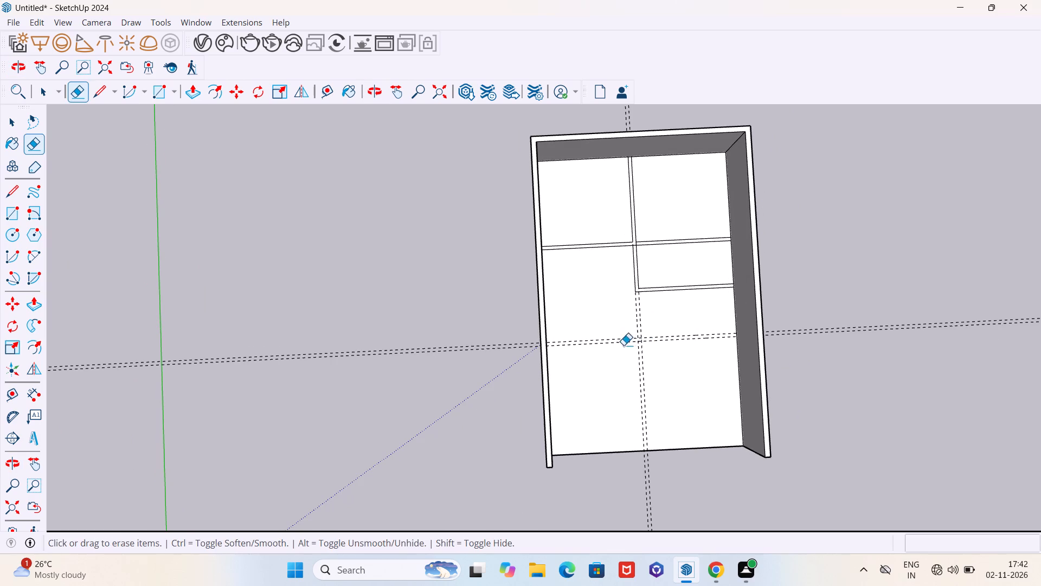
key("e")
left_click_drag(430, 322, 428, 382)
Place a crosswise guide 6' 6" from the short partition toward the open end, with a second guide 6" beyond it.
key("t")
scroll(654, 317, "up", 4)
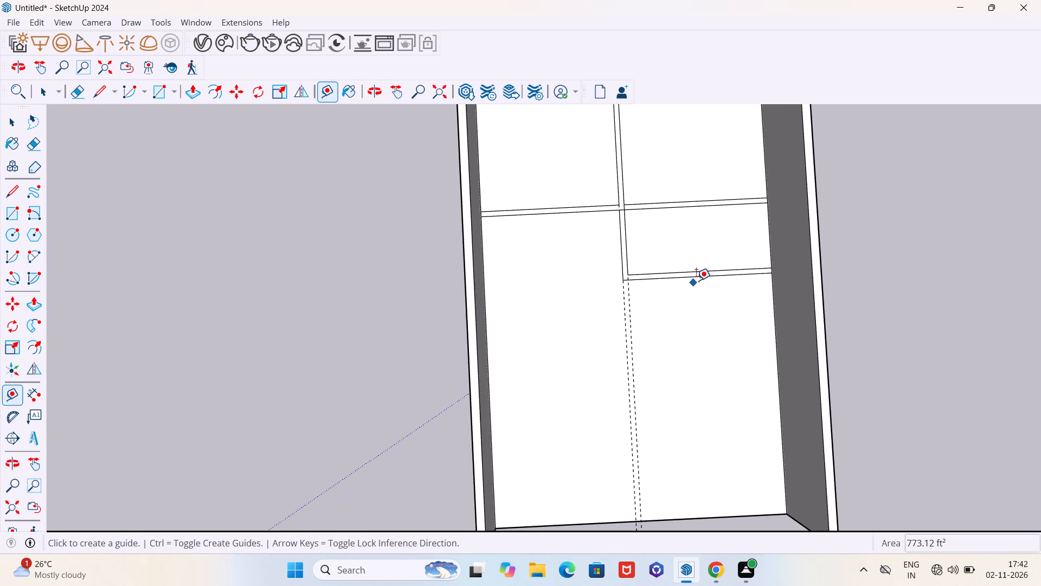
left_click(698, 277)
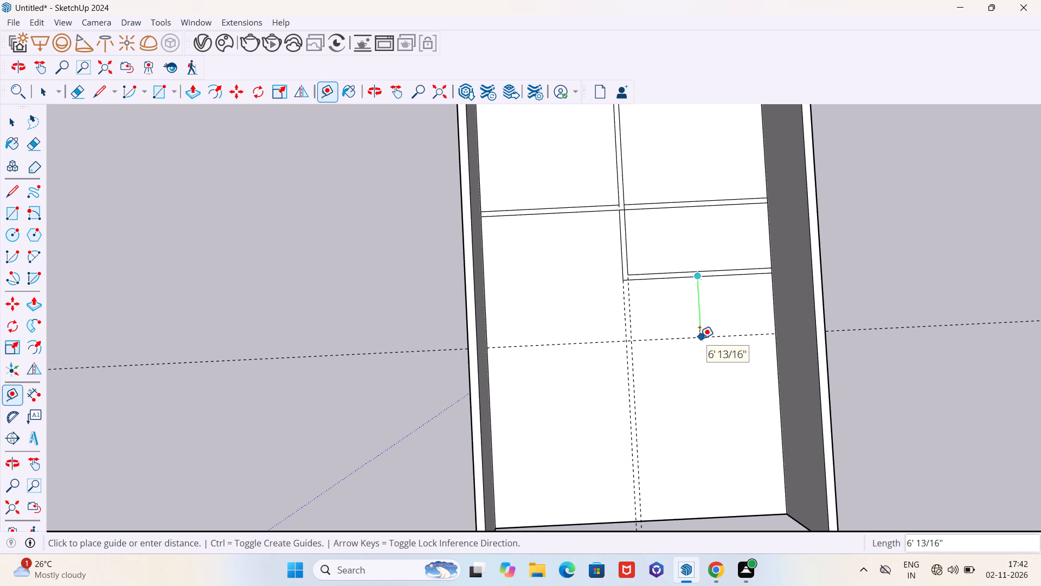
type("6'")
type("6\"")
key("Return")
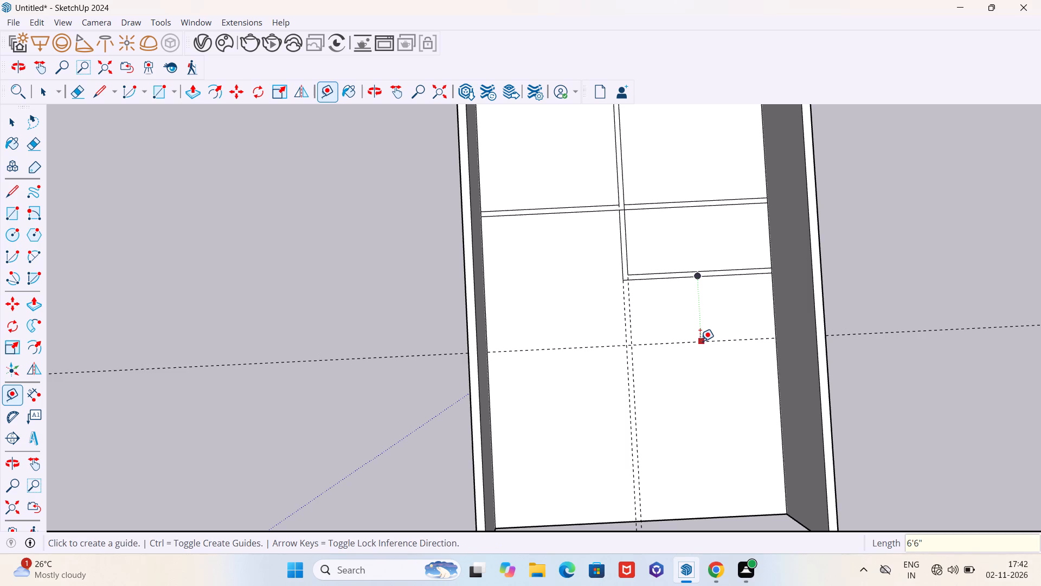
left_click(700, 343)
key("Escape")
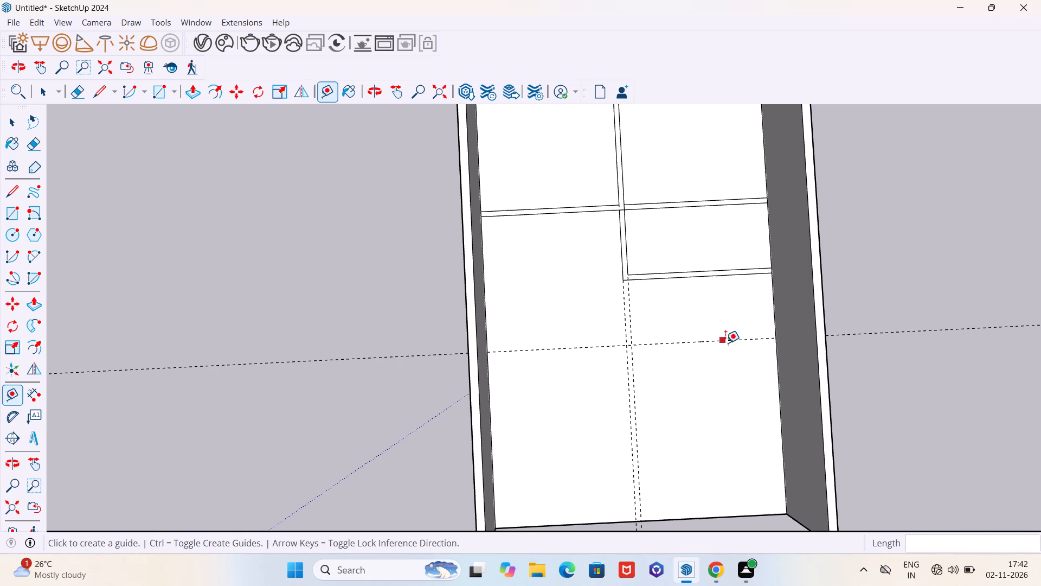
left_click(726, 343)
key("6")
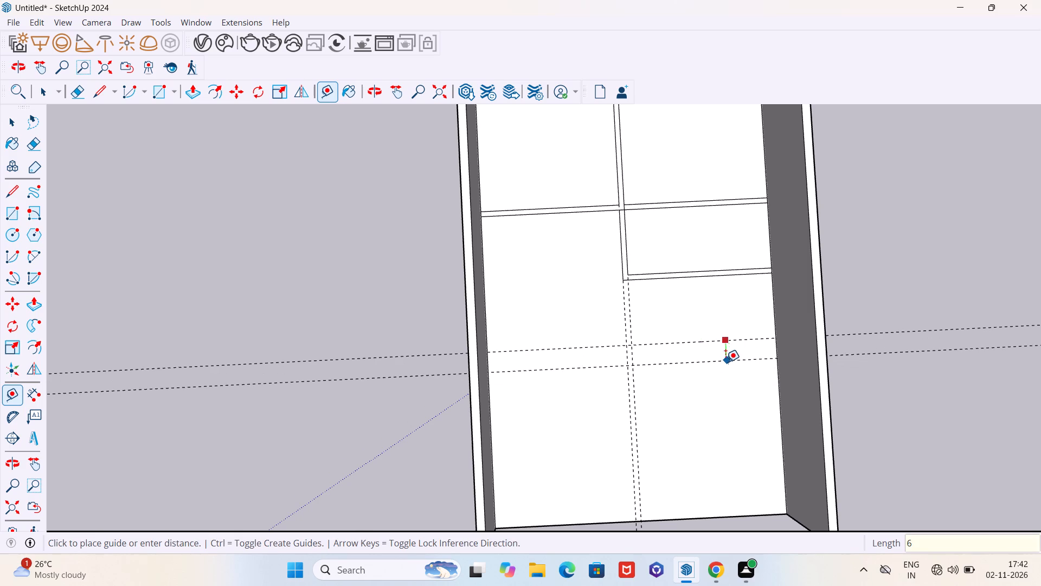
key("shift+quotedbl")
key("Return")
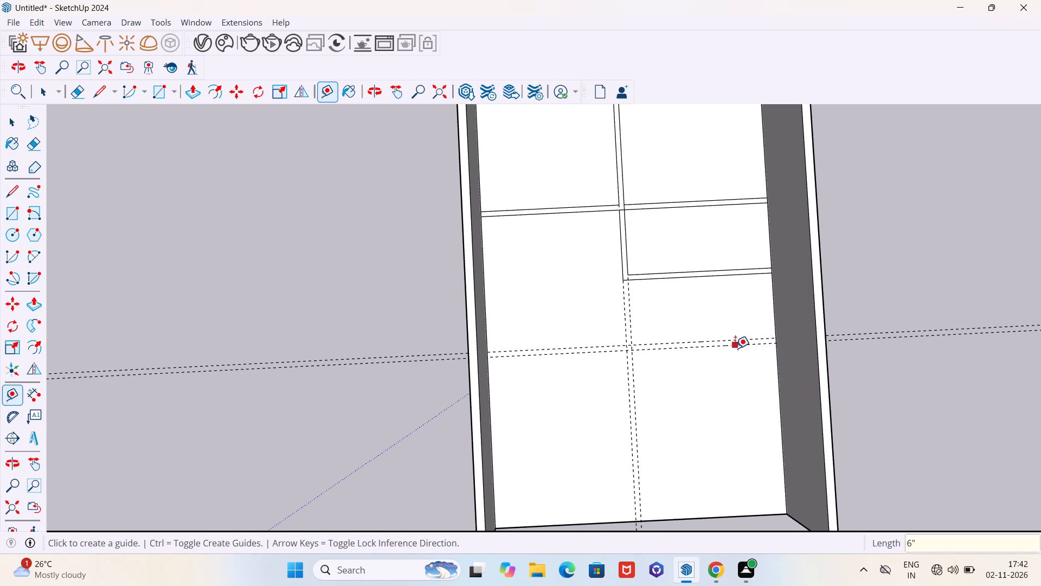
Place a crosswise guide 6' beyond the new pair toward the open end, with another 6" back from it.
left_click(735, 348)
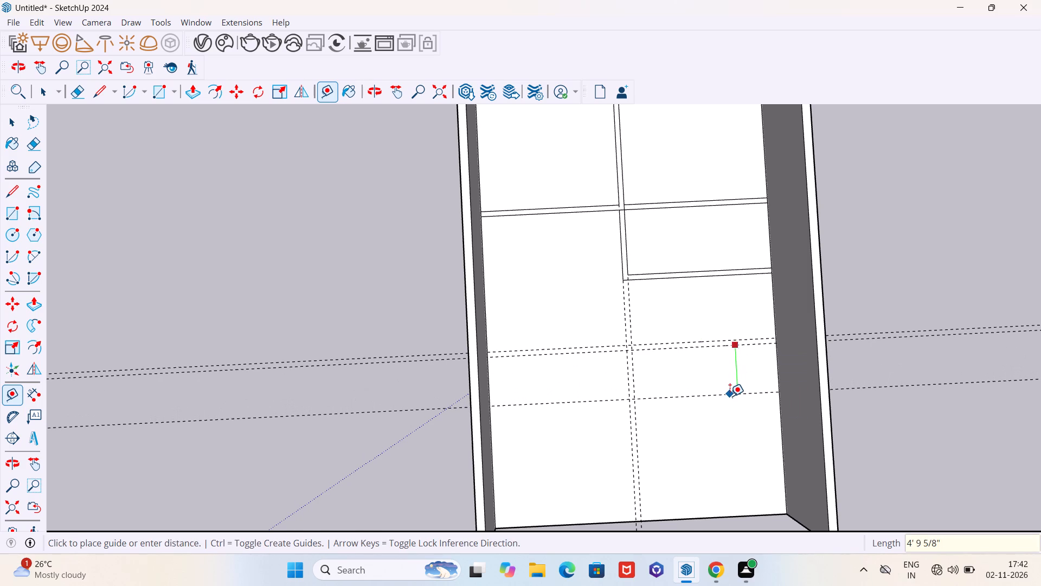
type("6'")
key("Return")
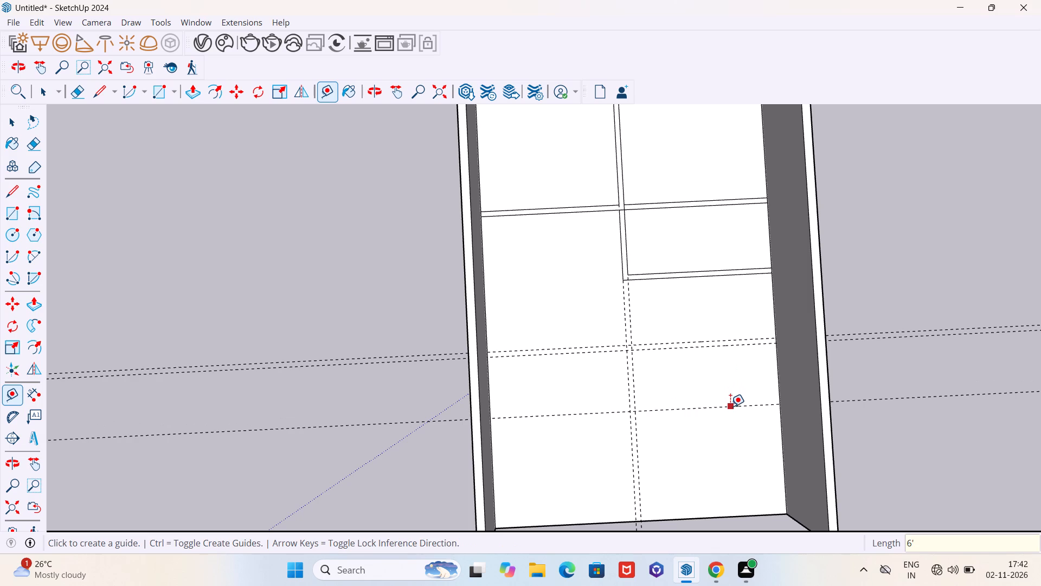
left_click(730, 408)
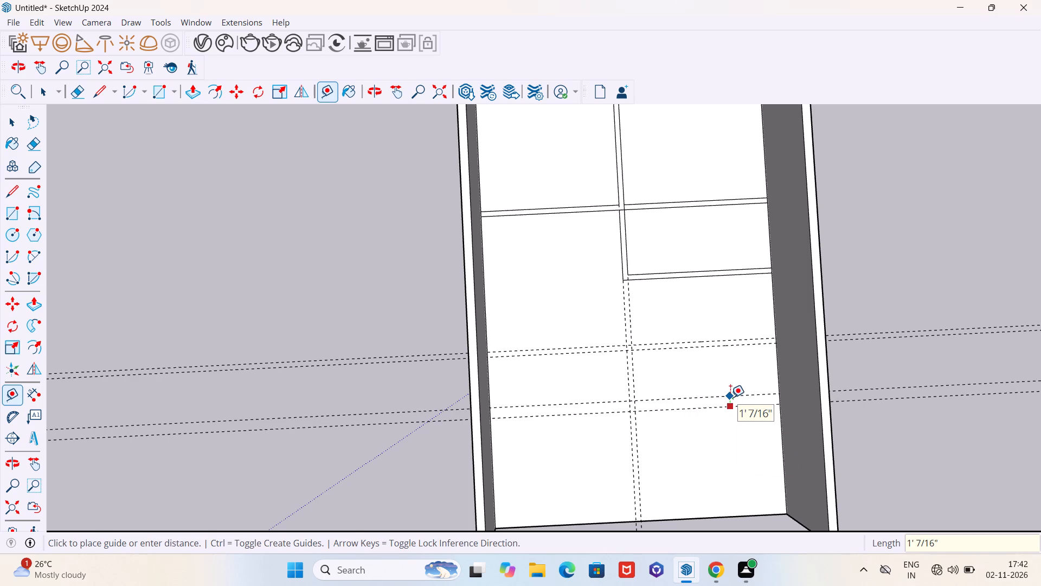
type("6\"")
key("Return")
Measure the distance from the outermost crosswise guide pair to the floor's open edge.
scroll(681, 327, "down", 5)
scroll(681, 327, "up", 1)
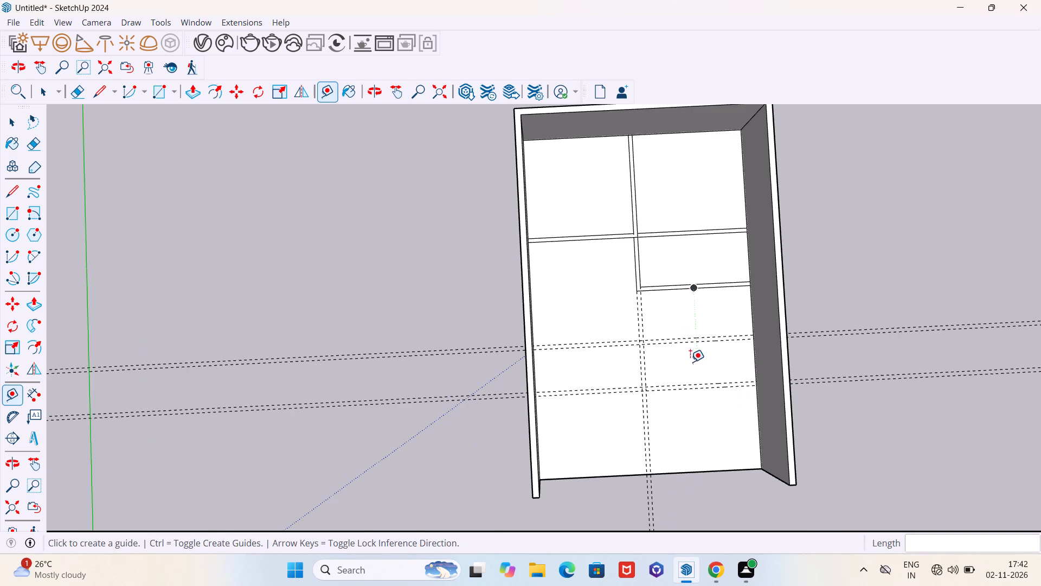
scroll(696, 377, "up", 5)
left_click(716, 396)
scroll(716, 394, "down", 4)
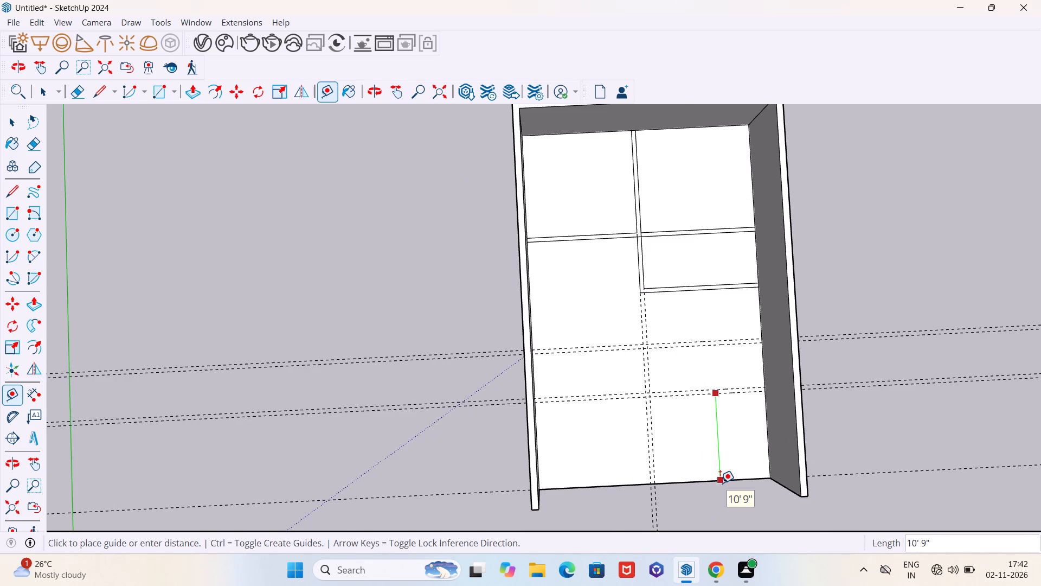
key("Escape")
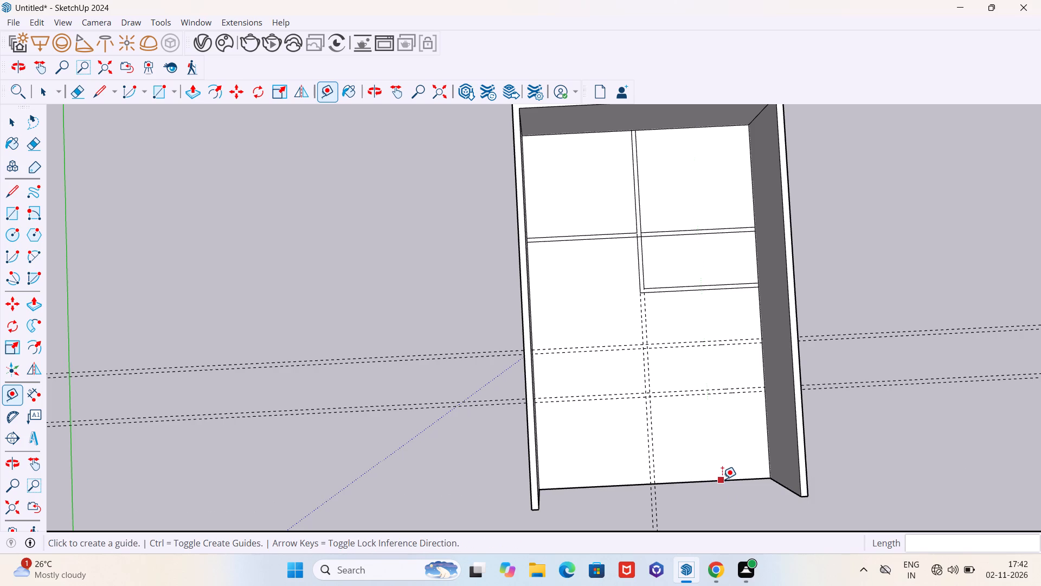
left_click(725, 479)
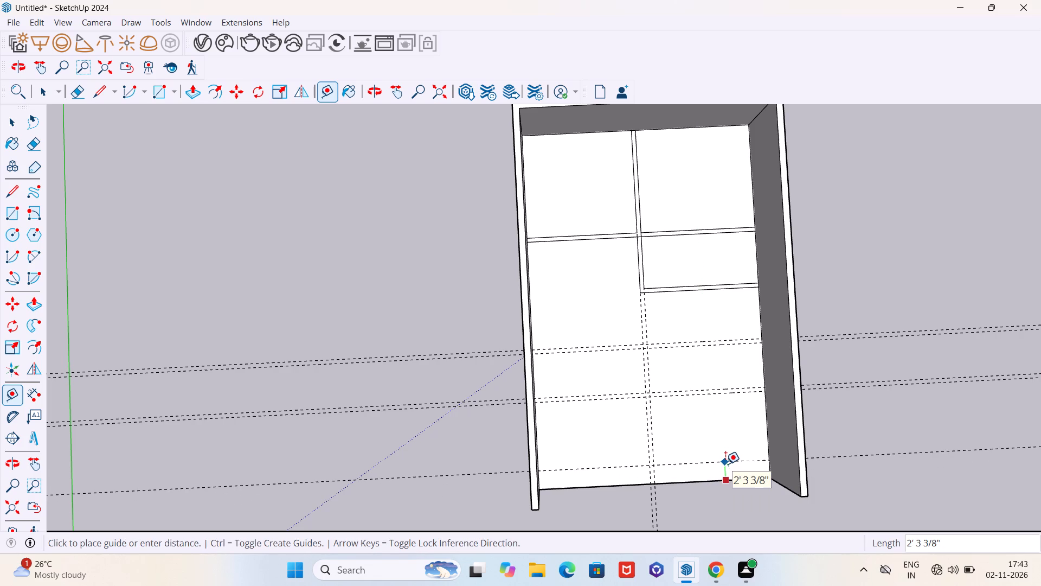
key("Escape")
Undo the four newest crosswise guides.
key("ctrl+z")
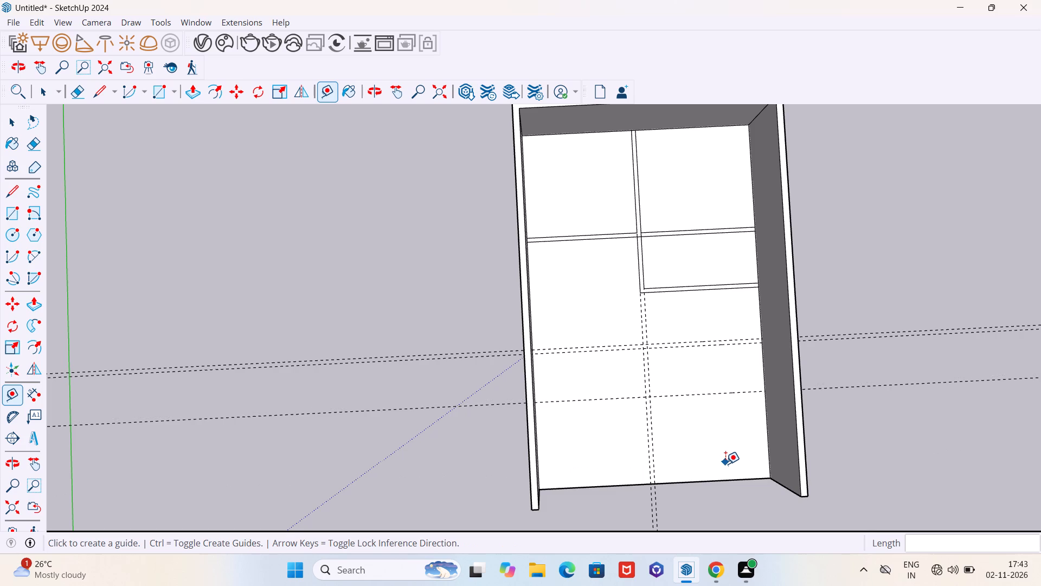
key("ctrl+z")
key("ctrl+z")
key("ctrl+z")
Place a crosswise guide 6' from the short partition toward the open end, with a second guide 6" beyond it.
scroll(708, 292, "up", 4)
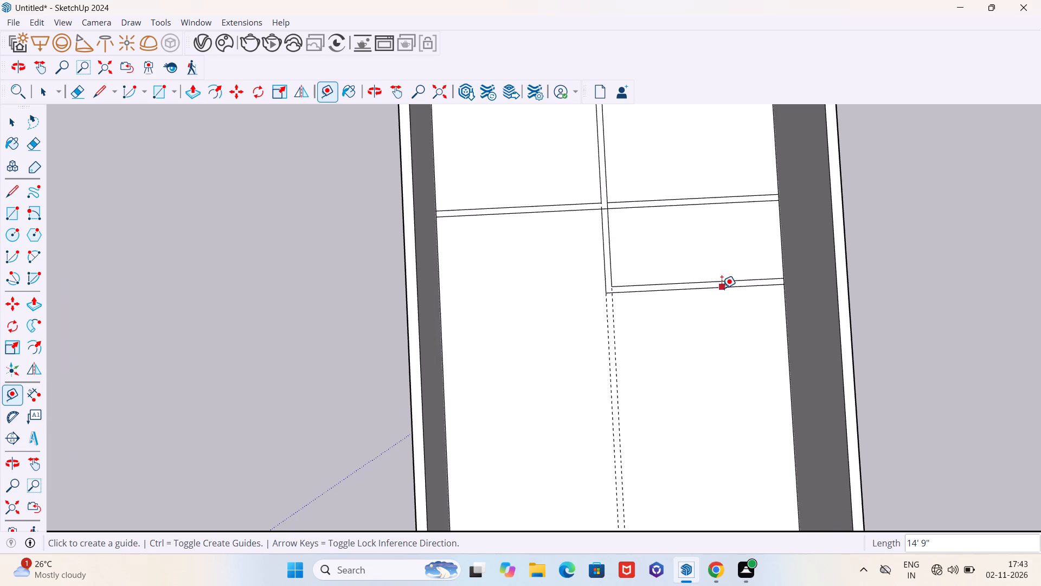
left_click(722, 288)
type("6'")
key("Return")
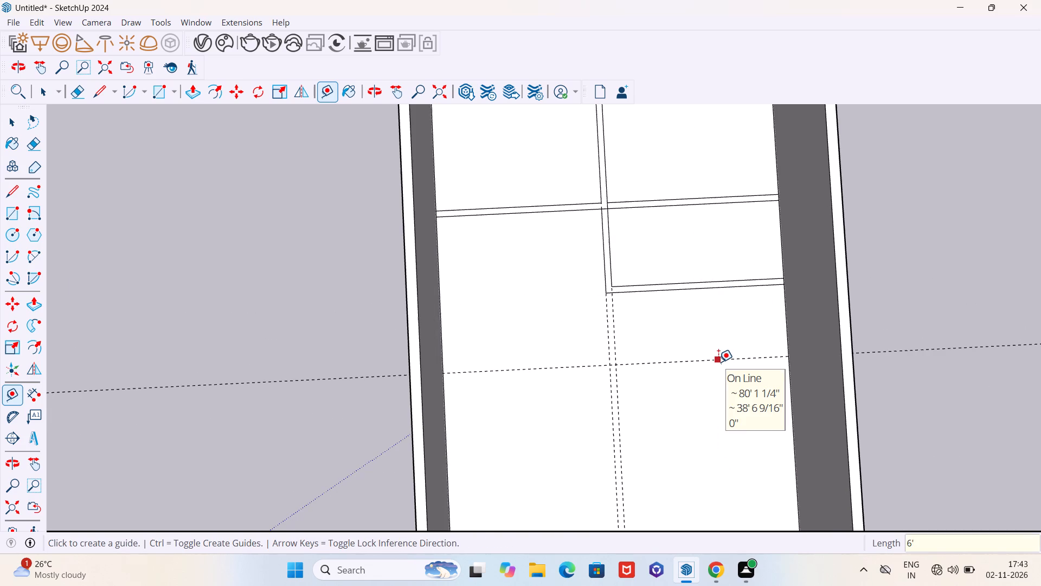
left_click(718, 362)
type("6\"")
key("Return")
Place a crosswise guide 6' beyond the first pair toward the open end, with another 6" back from it.
scroll(718, 370, "up", 2)
scroll(653, 277, "down", 6)
scroll(695, 340, "up", 5)
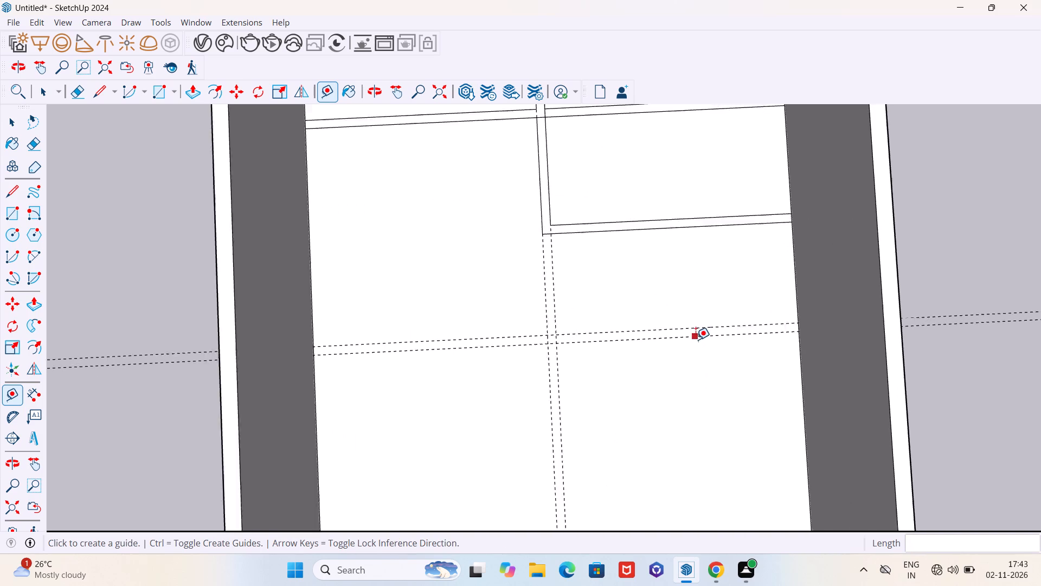
scroll(696, 340, "up", 1)
left_click(696, 340)
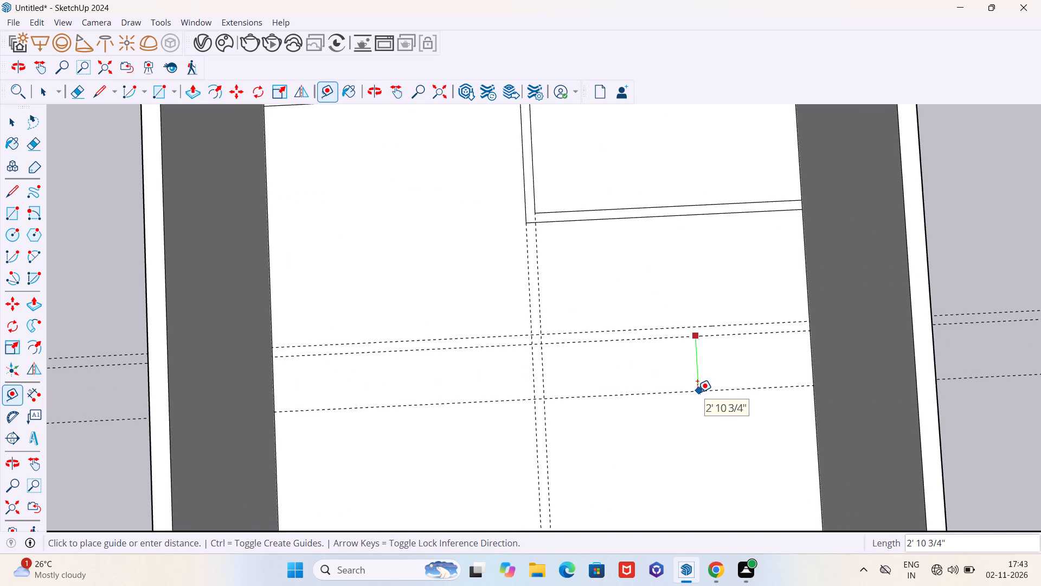
type("6'")
key("Return")
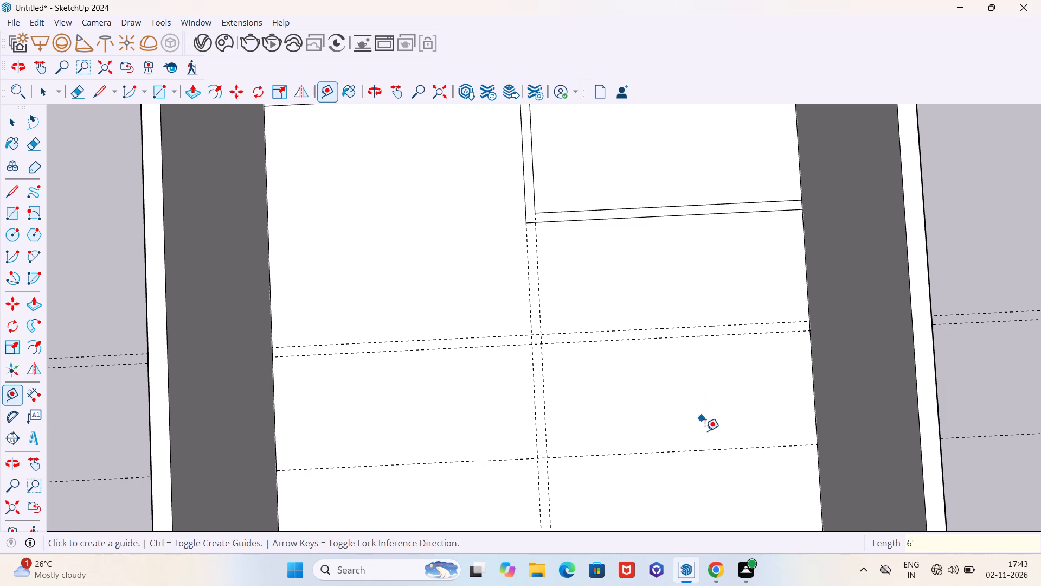
left_click(712, 449)
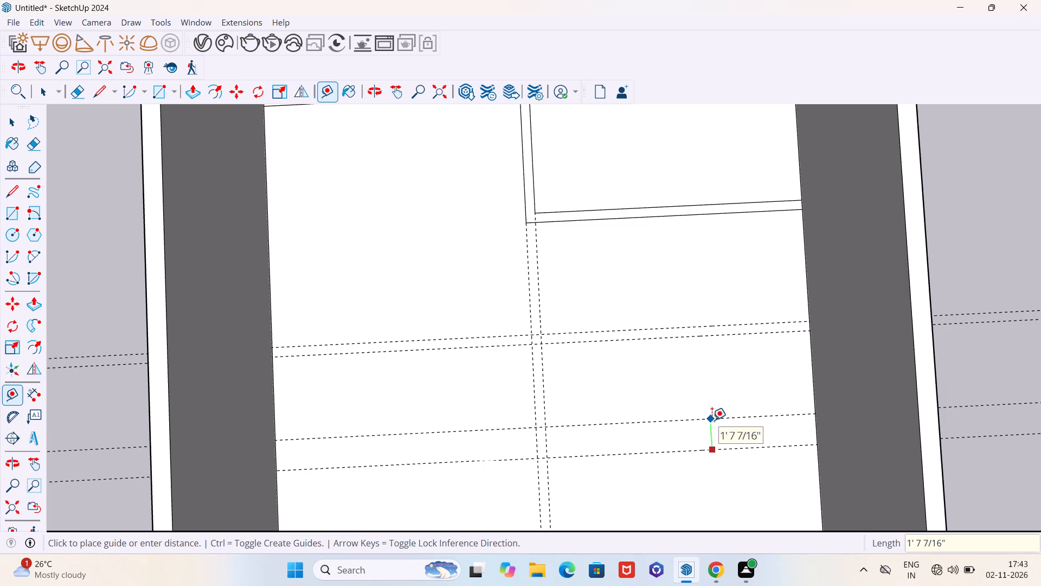
type("6\"")
key("Return")
Measure from the outermost crosswise guide pair toward the floor's open edge.
scroll(671, 362, "down", 5)
scroll(668, 354, "up", 1)
scroll(668, 354, "down", 1)
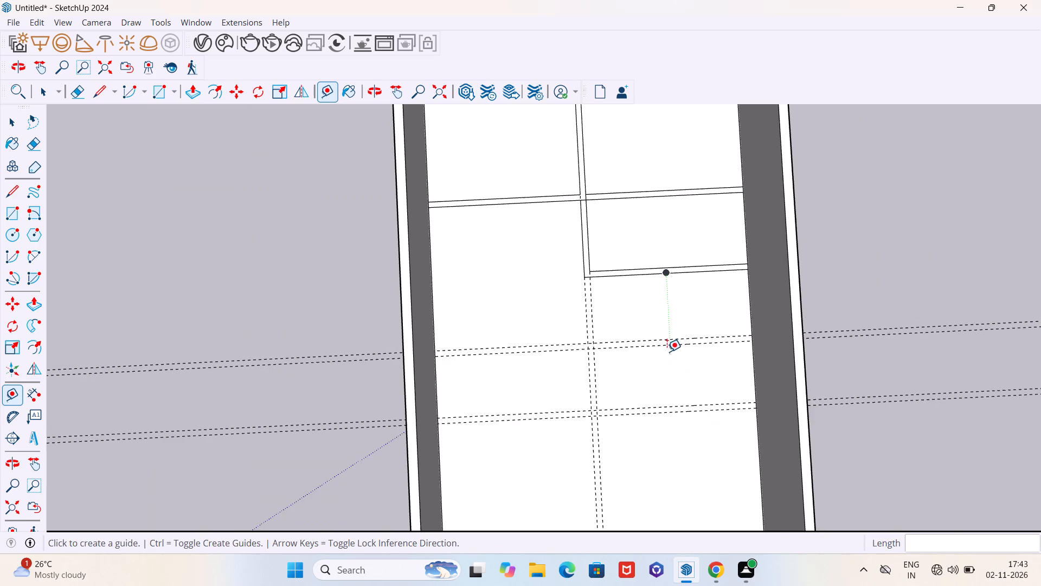
scroll(667, 351, "down", 5)
scroll(691, 404, "up", 5)
left_click(691, 379)
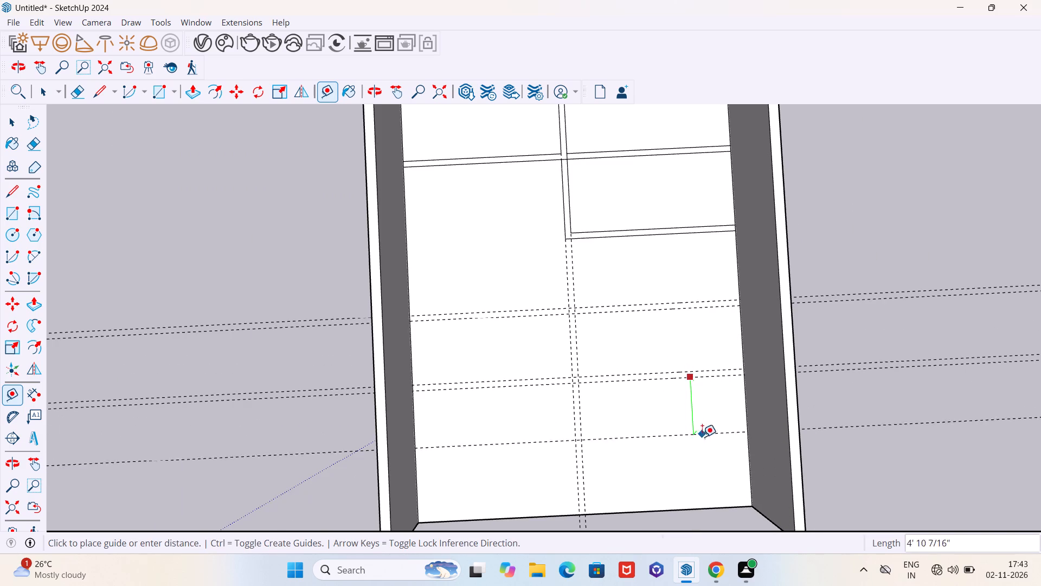
key("Escape")
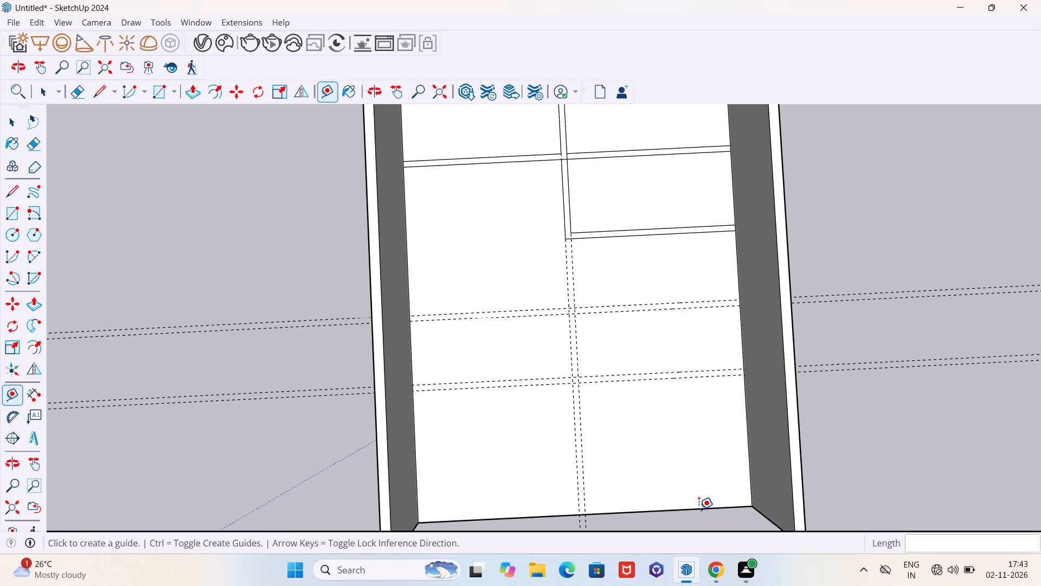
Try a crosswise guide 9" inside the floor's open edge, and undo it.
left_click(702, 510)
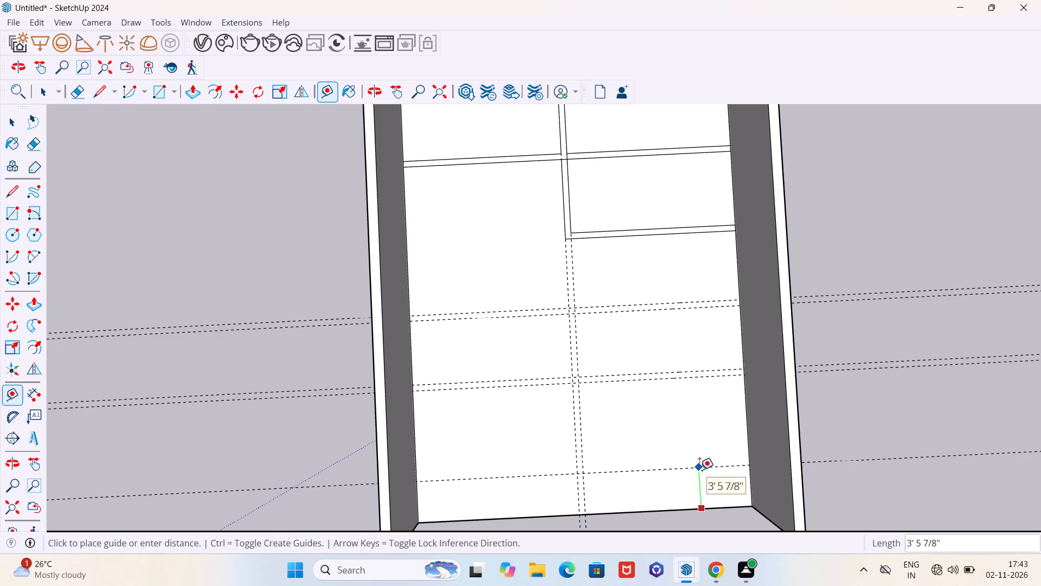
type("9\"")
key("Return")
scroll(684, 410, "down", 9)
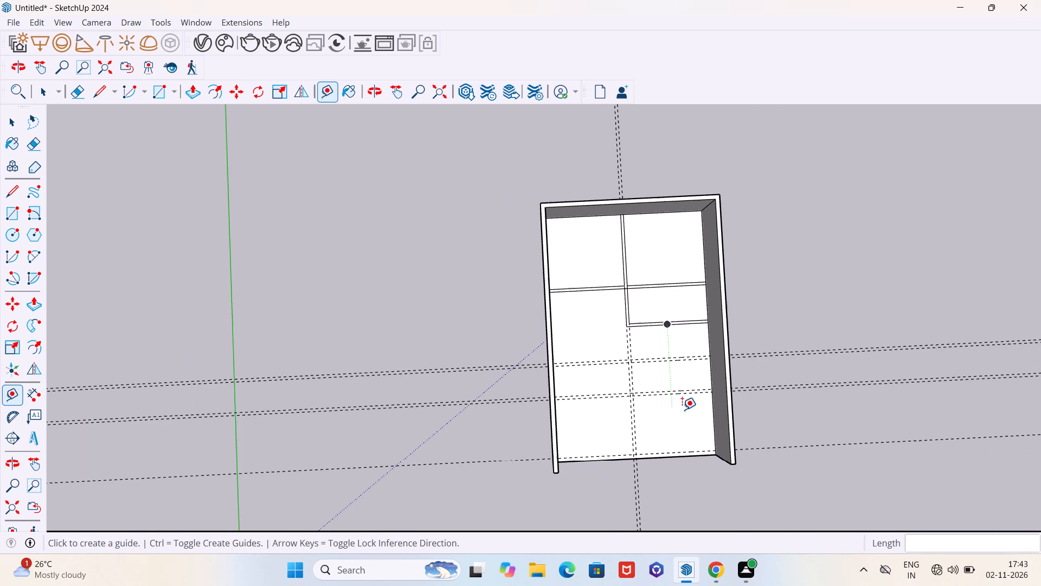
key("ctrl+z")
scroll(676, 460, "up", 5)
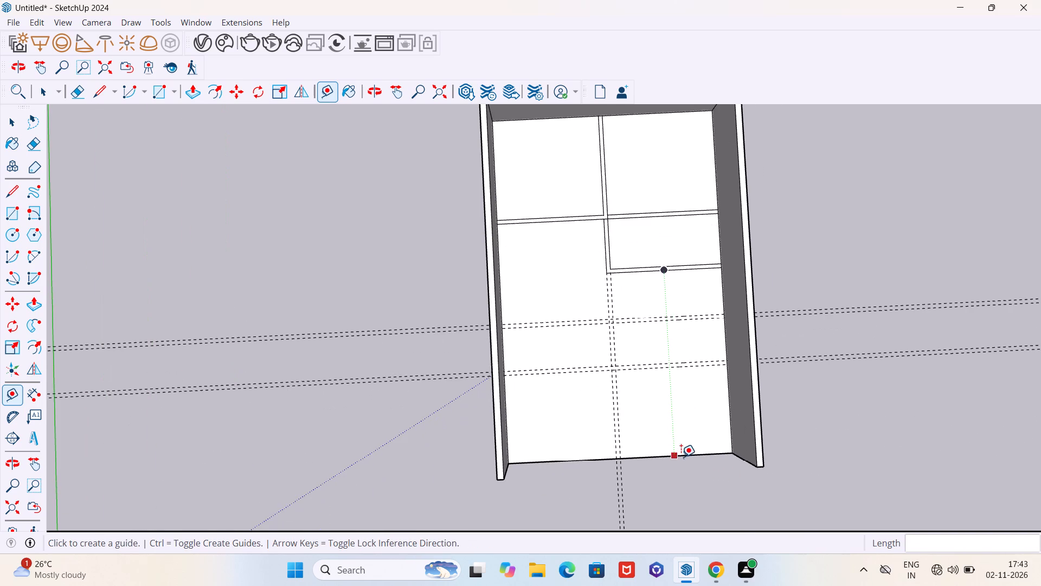
Place a crosswise guide 9" inside the floor's open edge.
left_click(681, 457)
key("Escape")
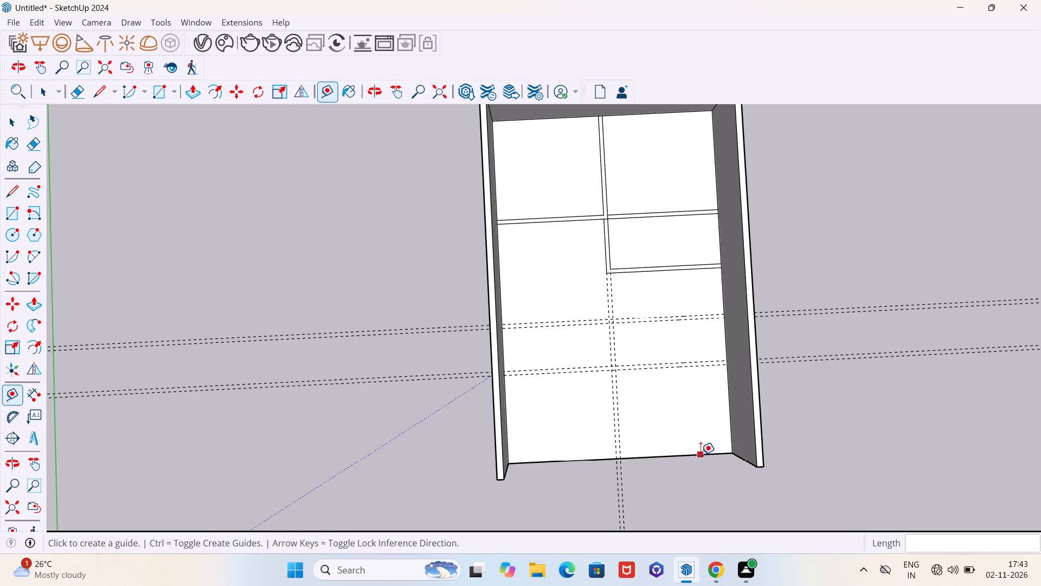
left_click(701, 455)
key("9")
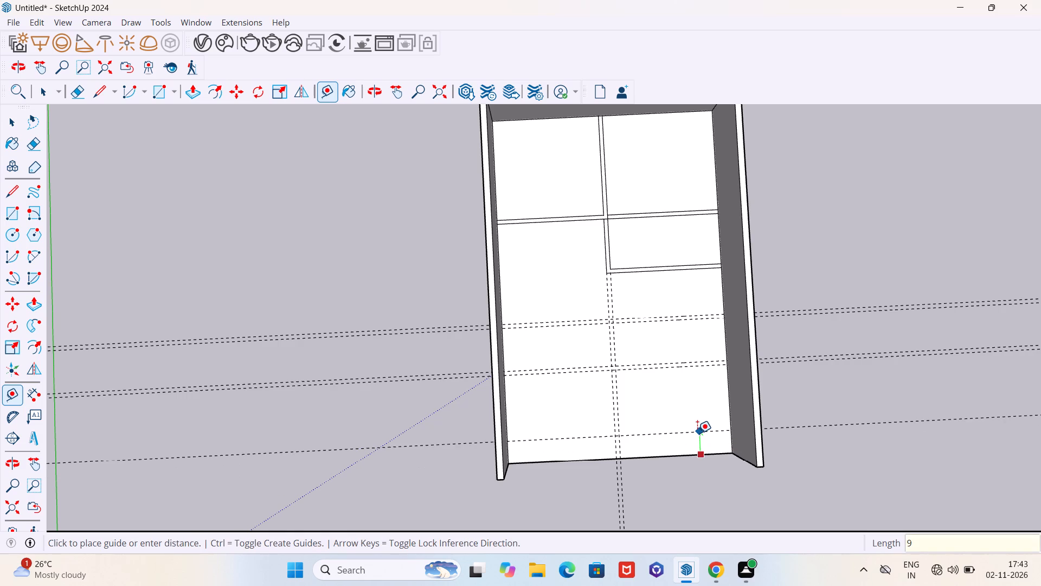
key("shift+quotedbl")
key("Return")
Draw a 17' by 14' 9" rectangle from the lengthwise and inner crosswise guides' intersection to the side wall at the 9" guide.
scroll(697, 433, "down", 4)
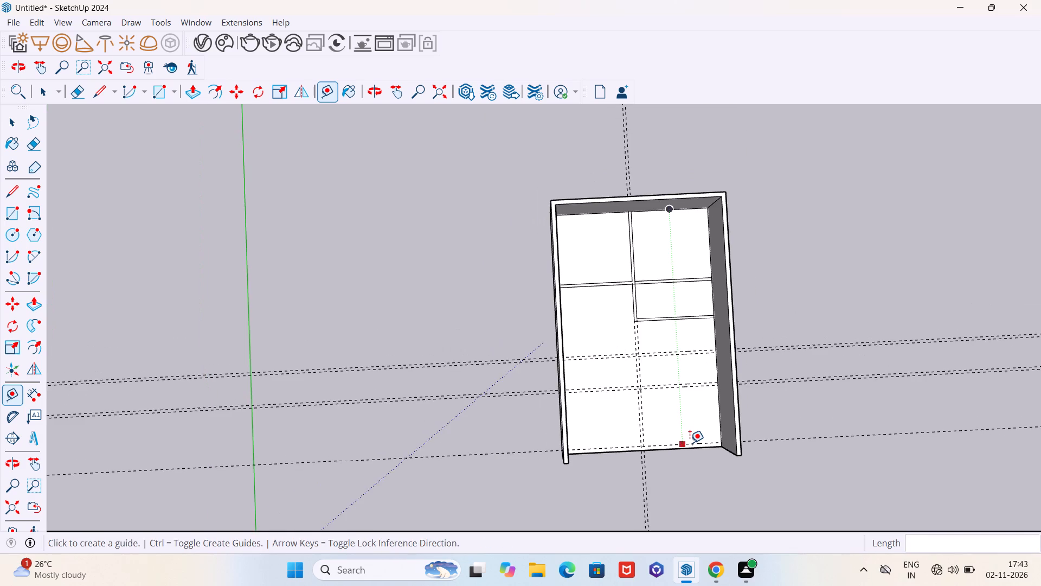
middle_click_drag(690, 443, 686, 428)
key("r")
scroll(642, 392, "up", 5)
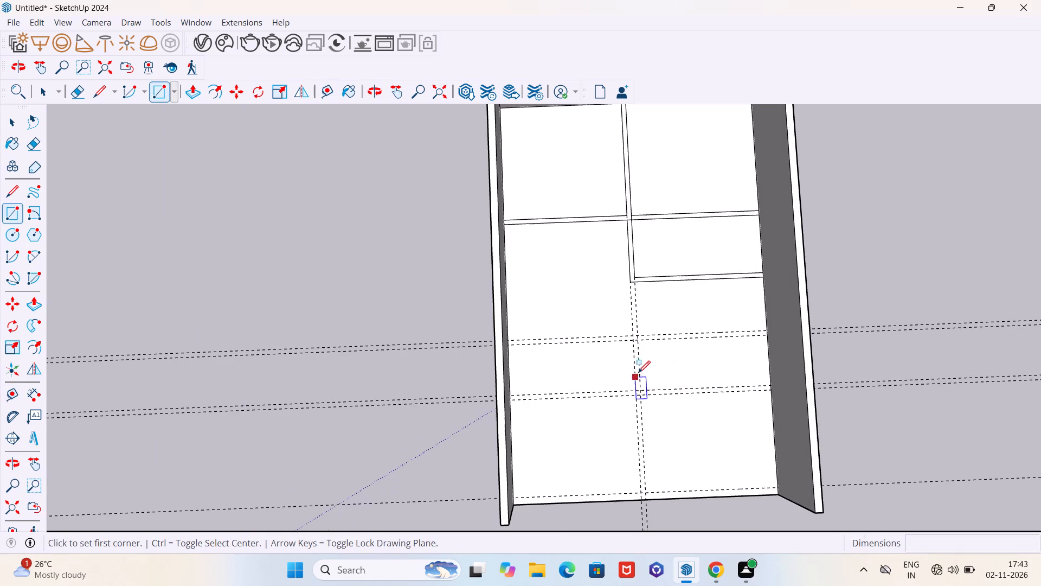
scroll(642, 341, "up", 3)
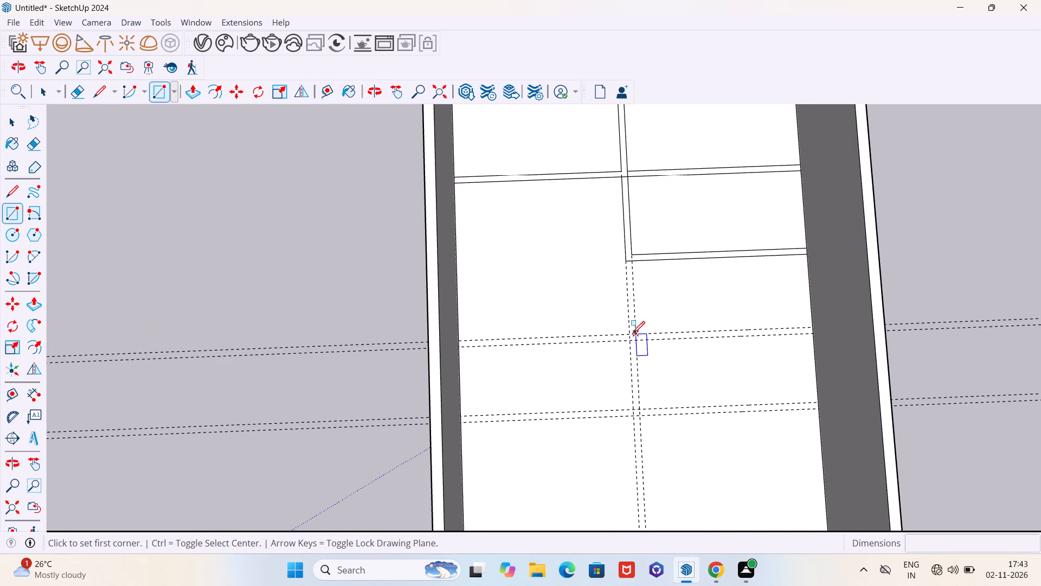
left_click(628, 334)
scroll(628, 334, "down", 5)
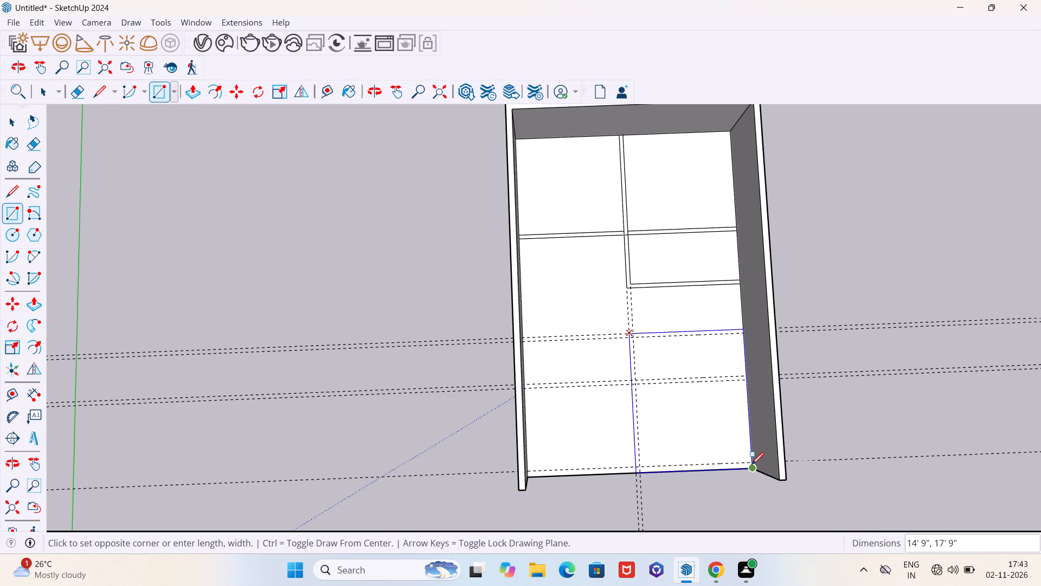
scroll(748, 464, "up", 6)
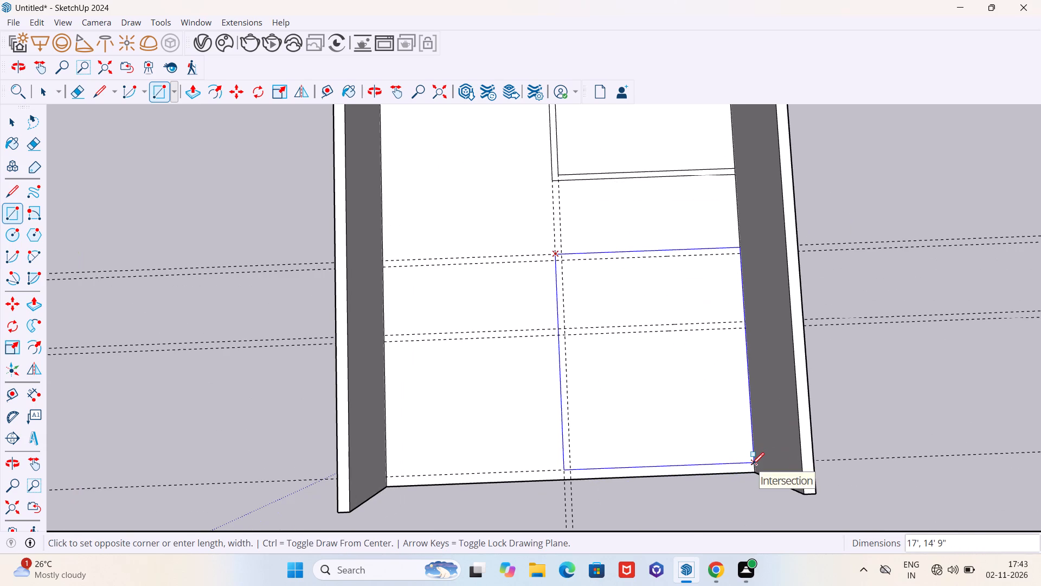
left_click(752, 464)
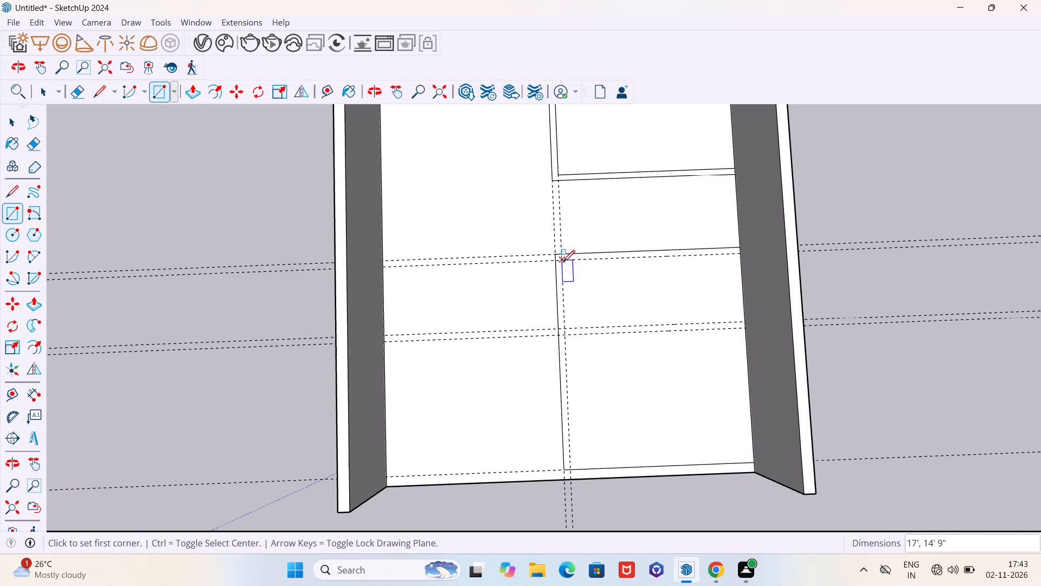
Draw two room rectangles inside it, 5' 6" by 14' 3" and 14' 3" by 10' 6", leaving 6" partitions between them.
left_click(563, 262)
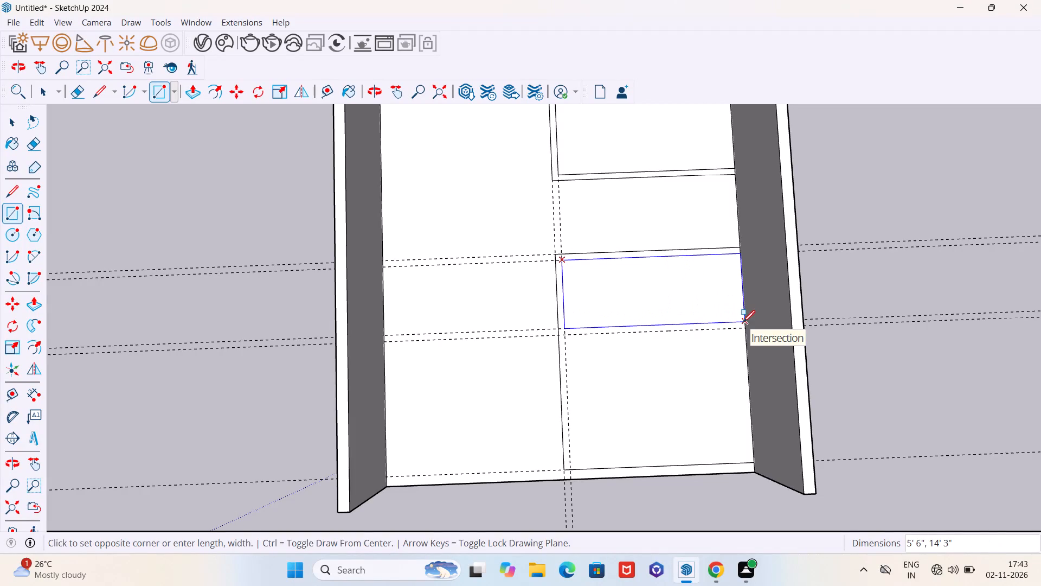
left_click(743, 322)
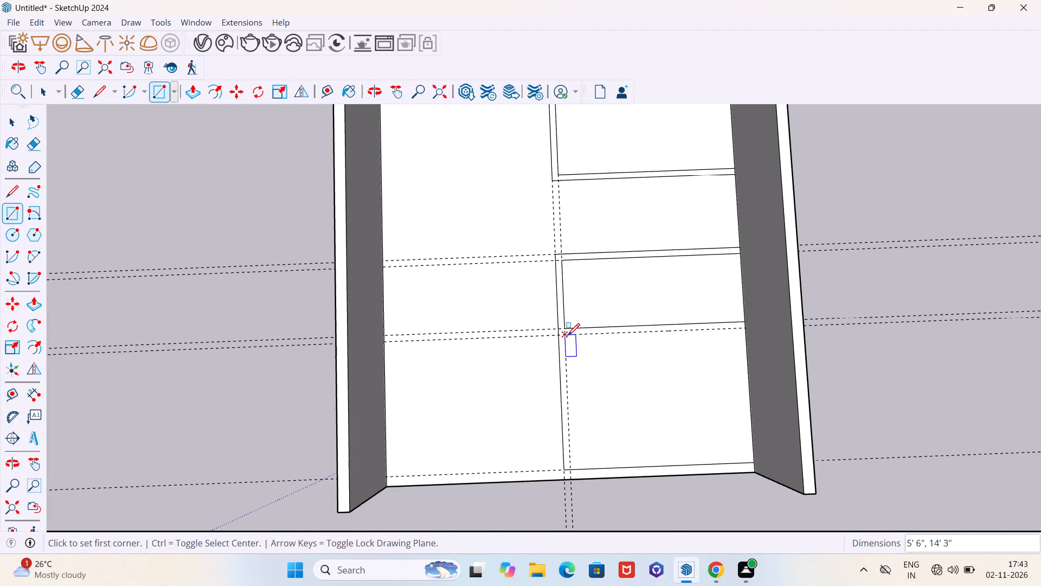
left_click(568, 335)
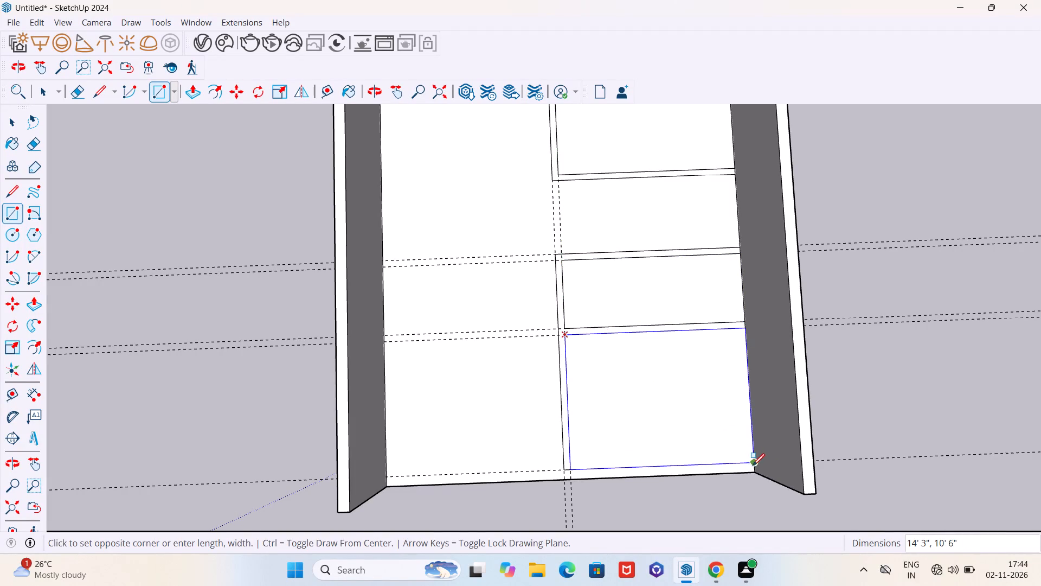
left_click(753, 466)
Erase all the crosswise and lengthwise guides around the building.
scroll(676, 431, "down", 11)
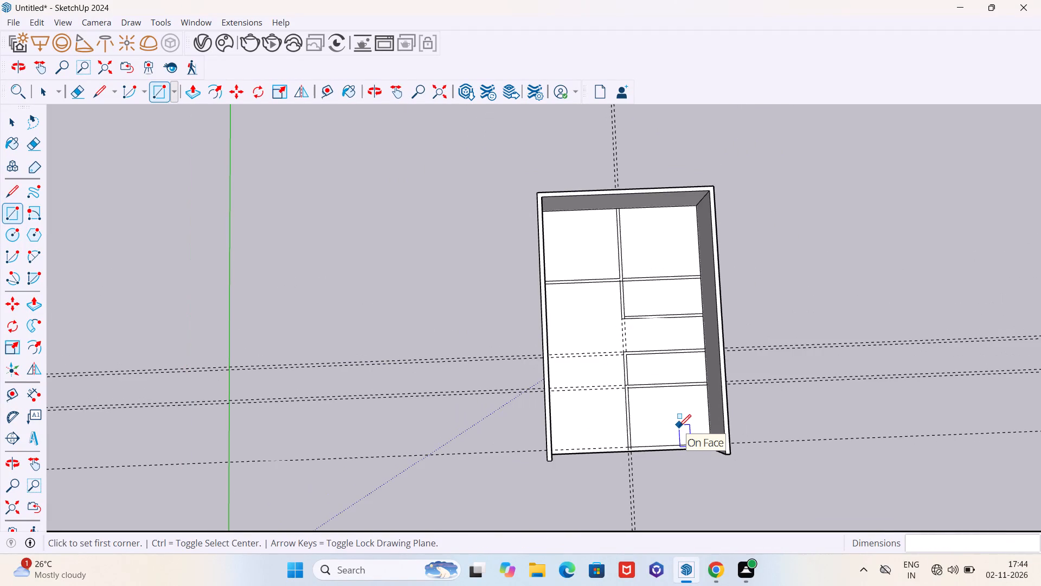
key("Escape")
key("e")
left_click_drag(445, 336, 447, 479)
left_click_drag(466, 479, 684, 498)
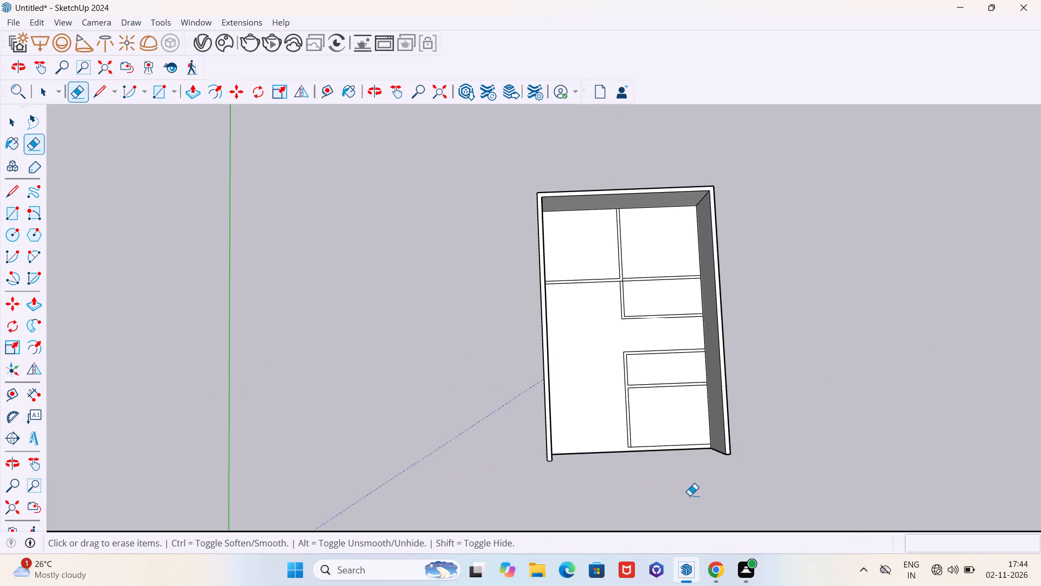
Place a crosswise guide 10' from the full-width partition toward the floor's open edge.
middle_click_drag(628, 495, 659, 495)
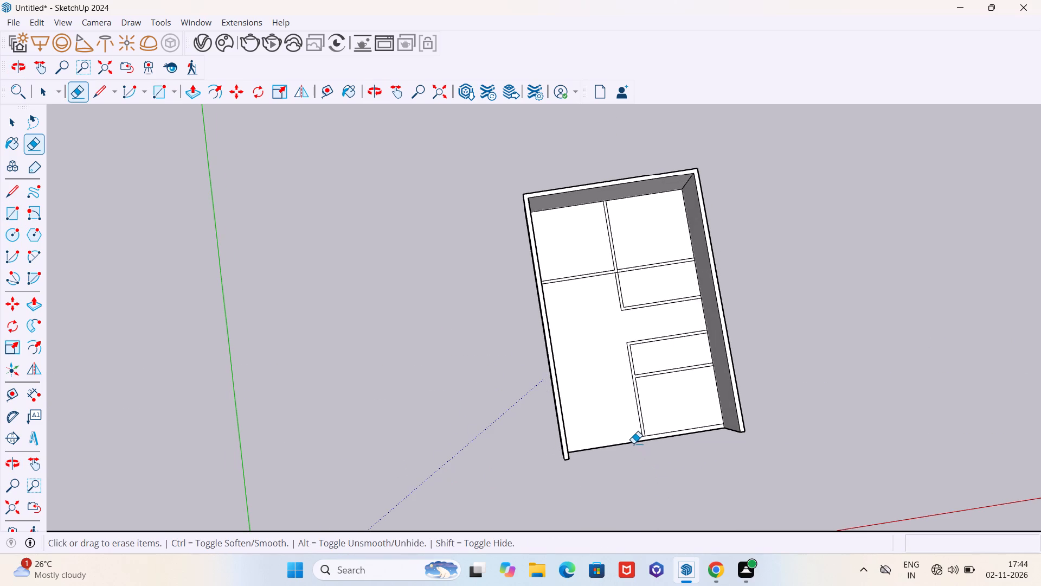
middle_click_drag(622, 435, 594, 449)
key("t")
scroll(583, 338, "down", 1)
scroll(582, 336, "up", 5)
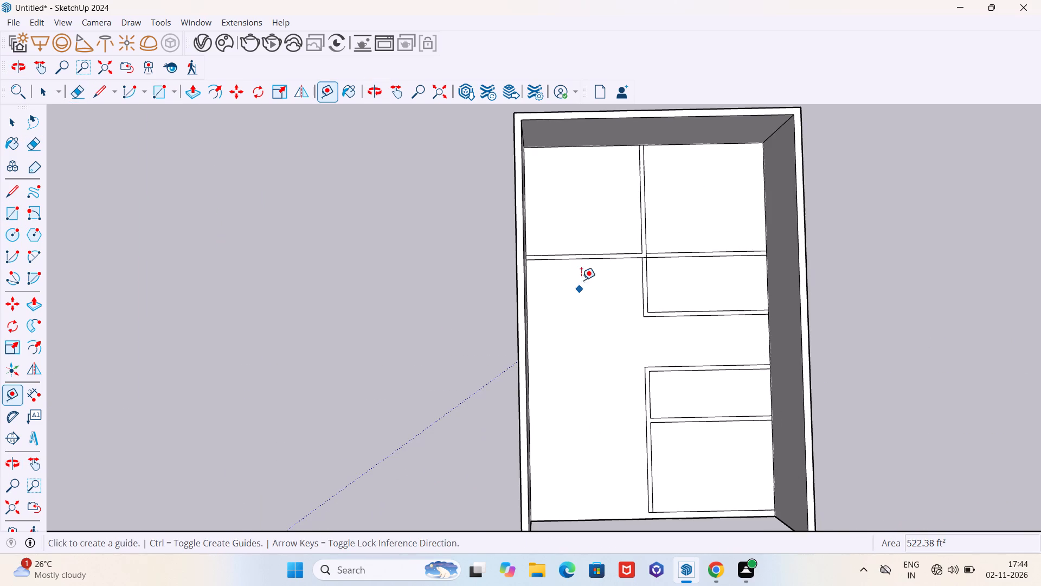
left_click(592, 262)
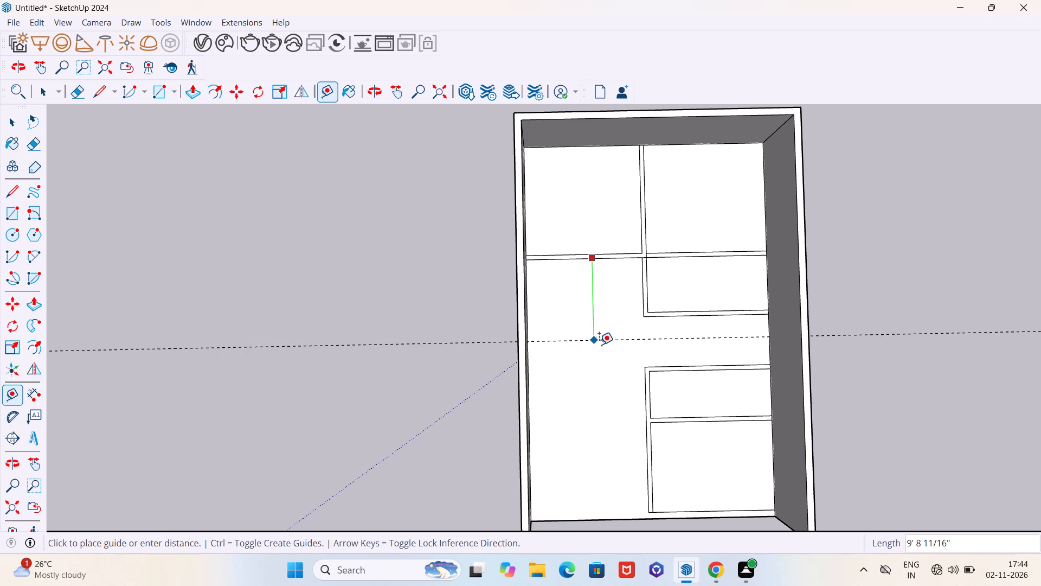
type("10'")
key("Return")
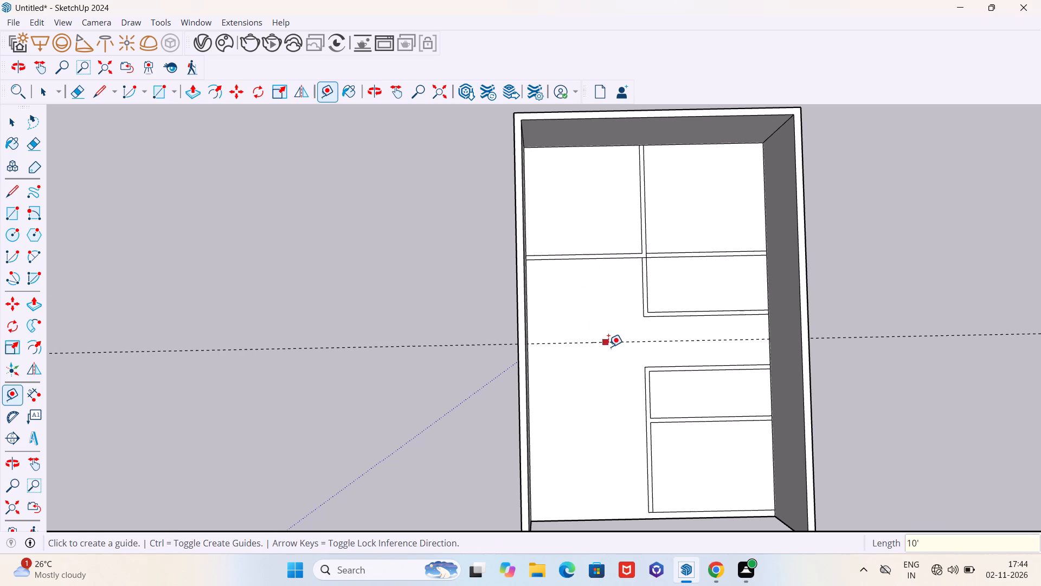
Place another crosswise guide 15' beyond the 10' guide toward the open edge.
left_click(600, 346)
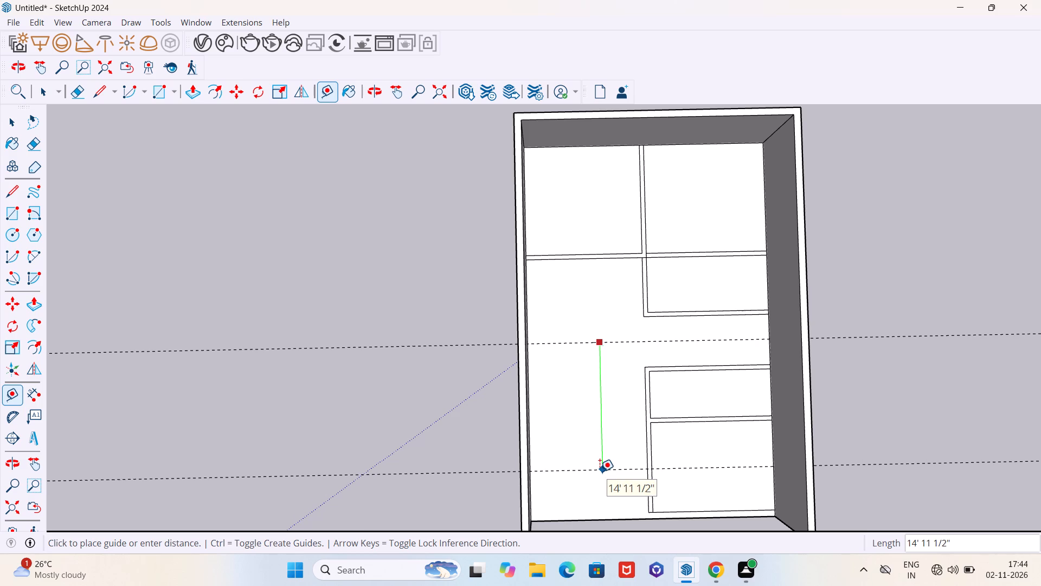
type("15")
key("apostrophe")
key("Return")
Place a crosswise guide 9" back from the outermost guide, toward the building's interior.
scroll(587, 443, "down", 3)
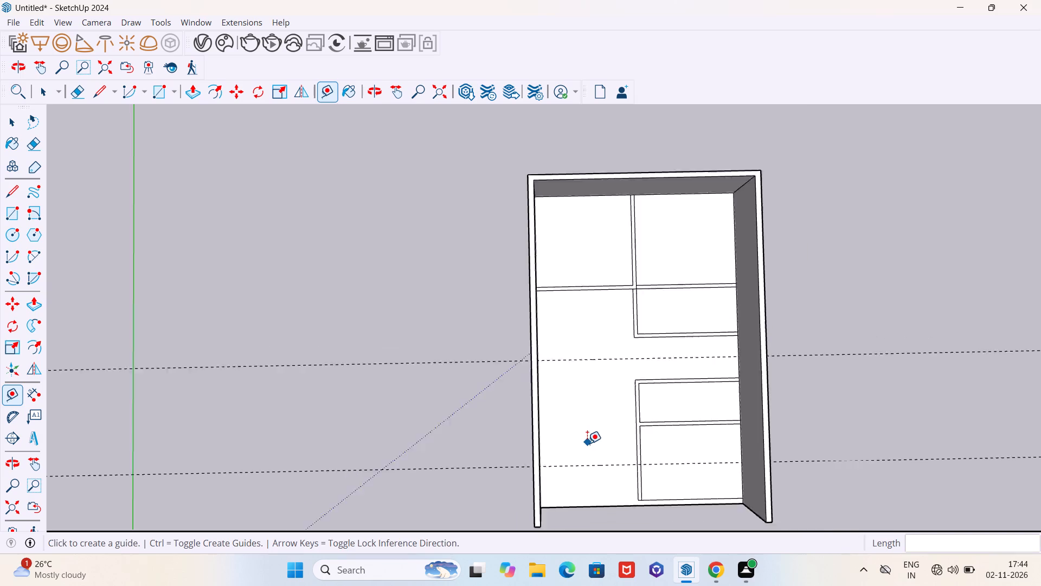
scroll(587, 443, "down", 1)
middle_click_drag(589, 459, 595, 432)
scroll(615, 485, "up", 11)
scroll(483, 428, "down", 6)
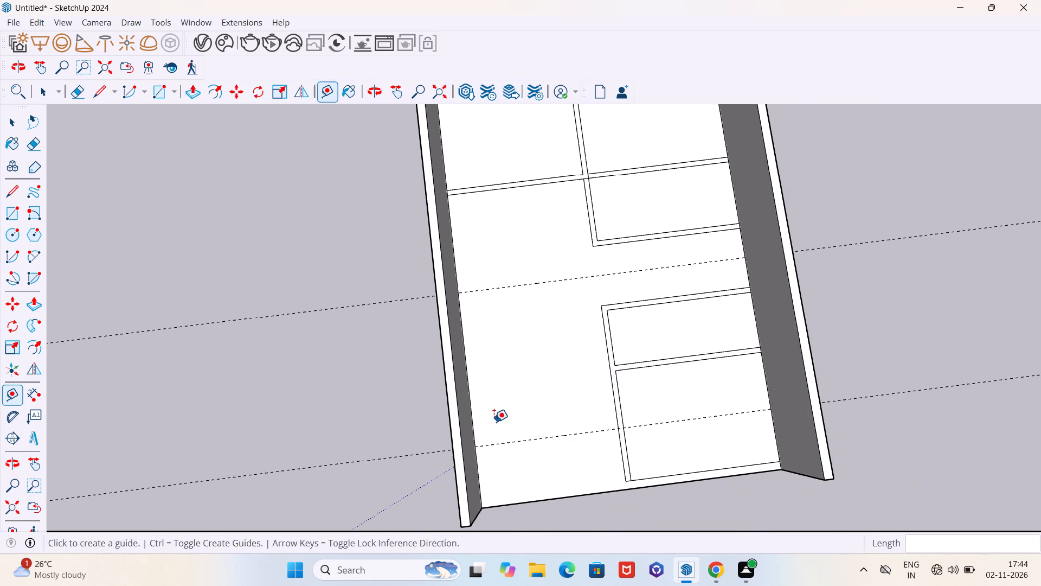
scroll(485, 426, "down", 4)
left_click(520, 436)
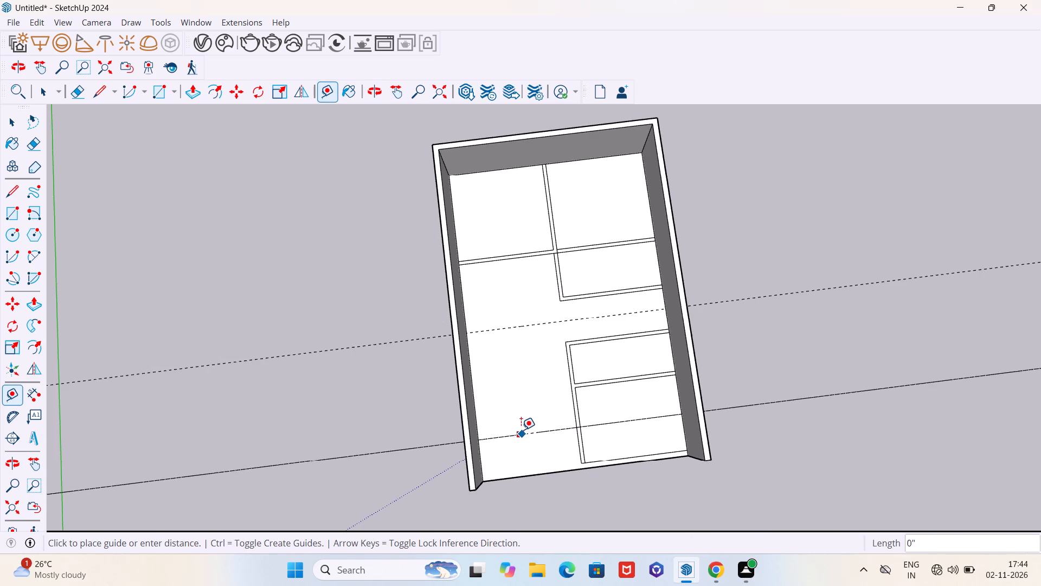
type("9\"")
key("Return")
Draw a 9" by 13' 9" wall rectangle between the paired guides, from the lengthwise partition to the opposite side wall.
scroll(538, 453, "up", 3)
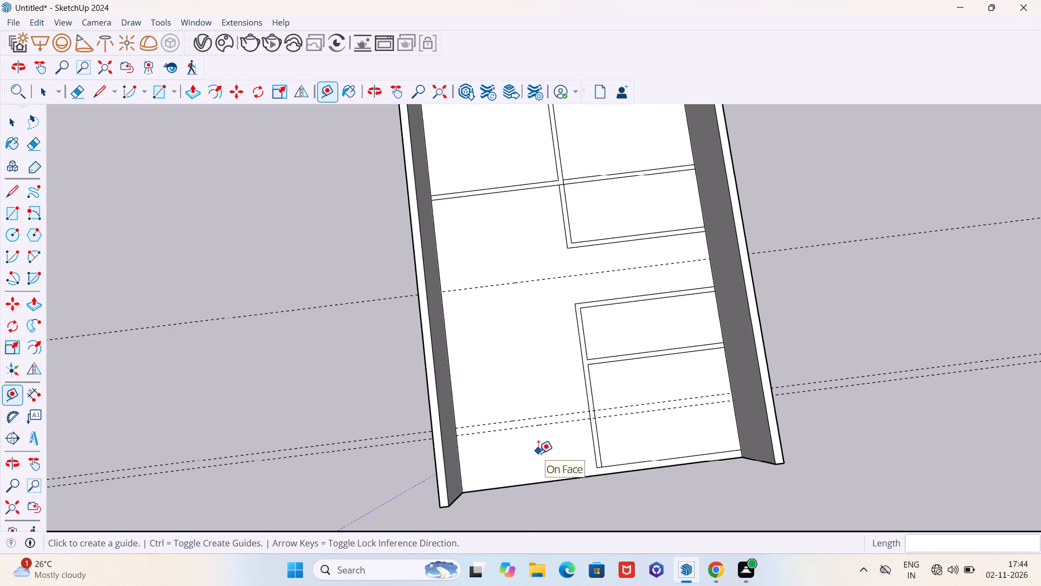
key("r")
scroll(591, 433, "up", 5)
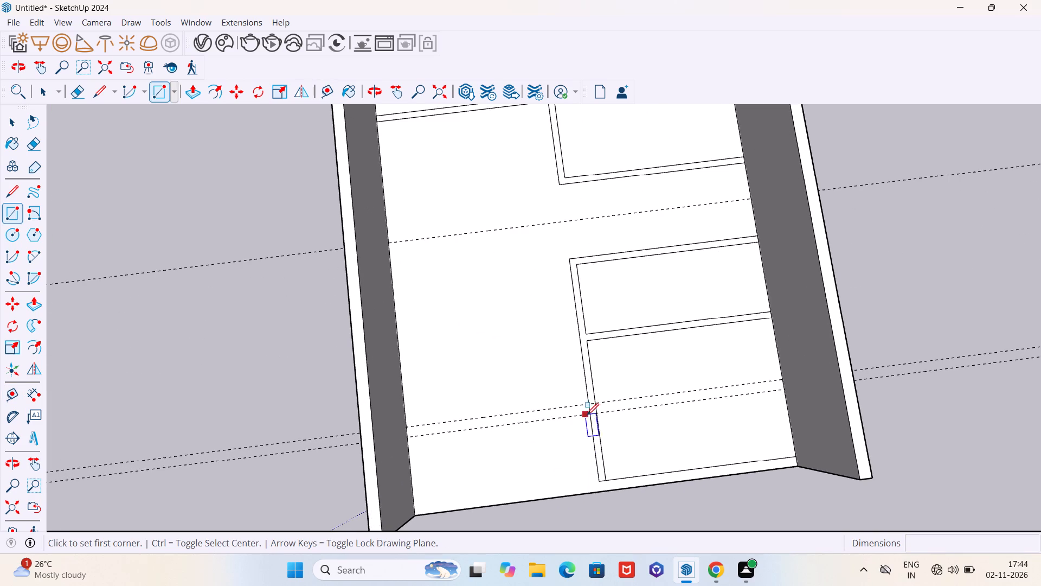
left_click(589, 415)
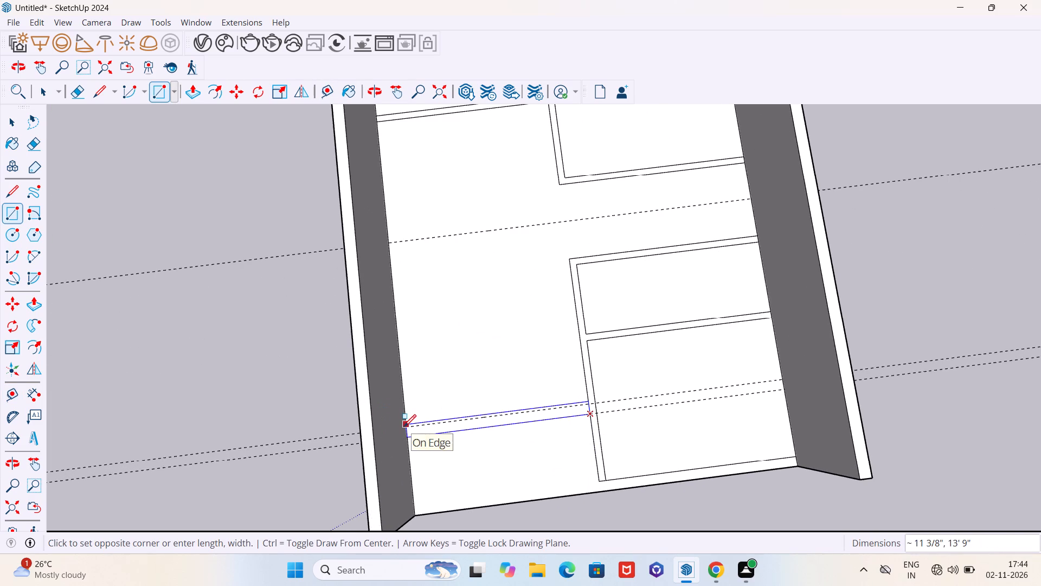
scroll(403, 428, "up", 4)
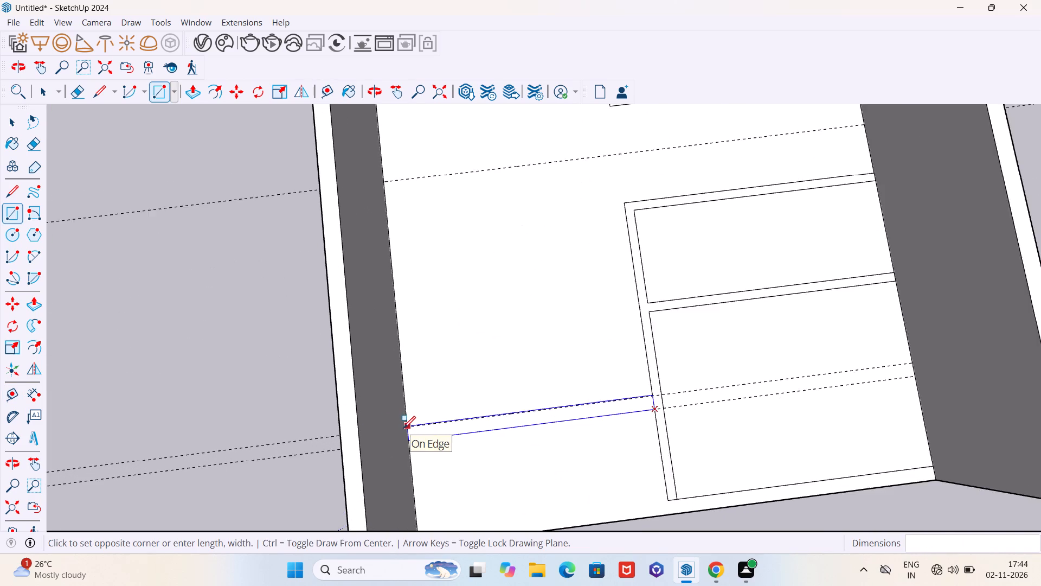
scroll(404, 429, "up", 4)
left_click(412, 425)
scroll(418, 428, "down", 6)
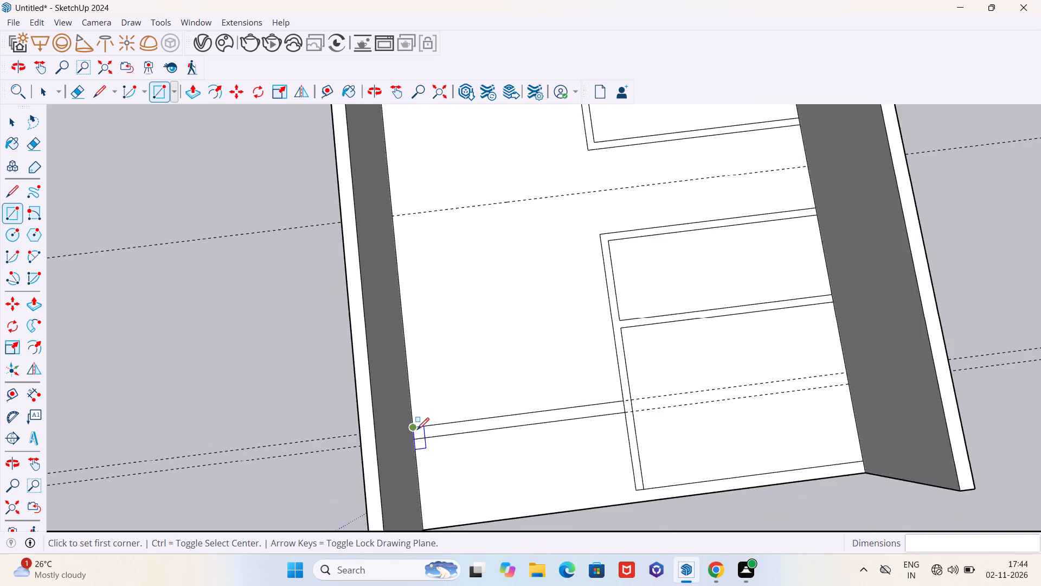
Erase the three remaining crosswise guides.
scroll(417, 430, "down", 5)
key("e")
left_click_drag(319, 419, 312, 507)
left_click_drag(313, 374, 305, 240)
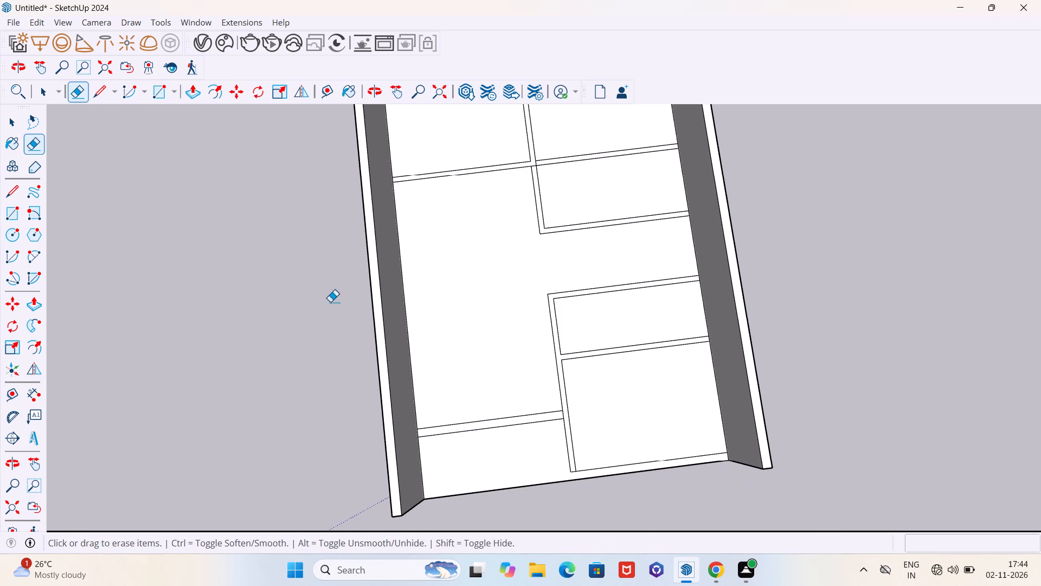
Erase the short leftover edges inside the crossing of the lengthwise partition and the full-width crosswise partition.
scroll(686, 545, "down", 5)
scroll(712, 420, "down", 5)
scroll(631, 334, "up", 6)
scroll(612, 157, "up", 5)
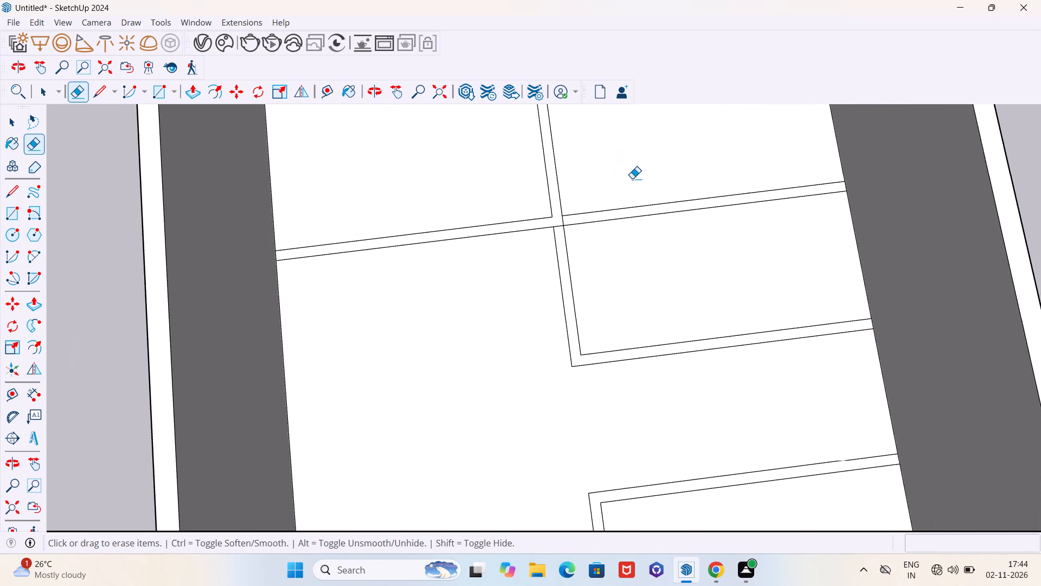
scroll(526, 214, "up", 12)
left_click_drag(600, 225, 570, 226)
left_click_drag(573, 235, 577, 246)
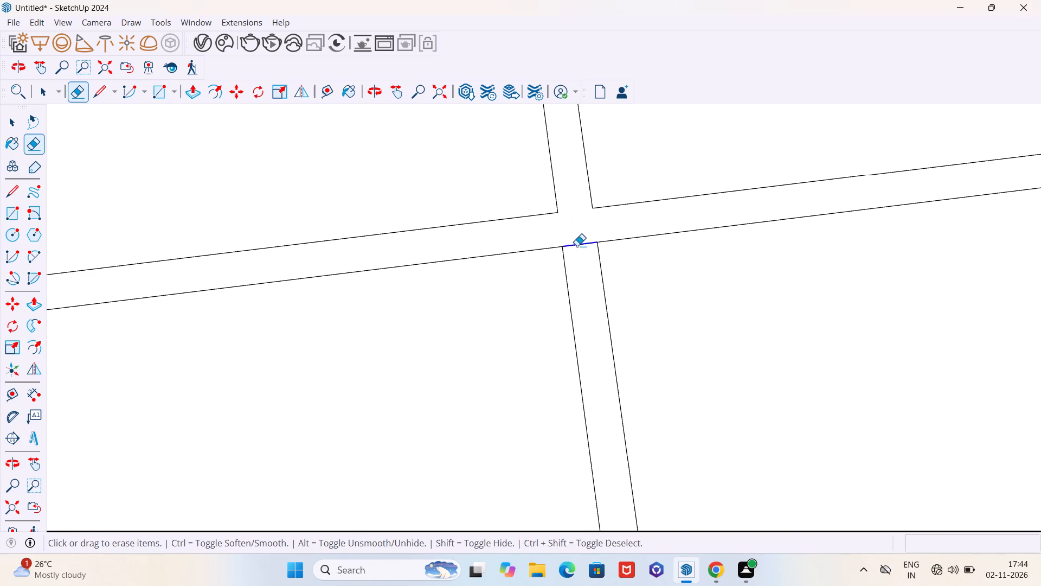
left_click_drag(577, 246, 577, 246)
Erase the short edge separating the 9" crosswise wall strip from the lengthwise partition.
scroll(528, 191, "down", 12)
scroll(568, 238, "down", 6)
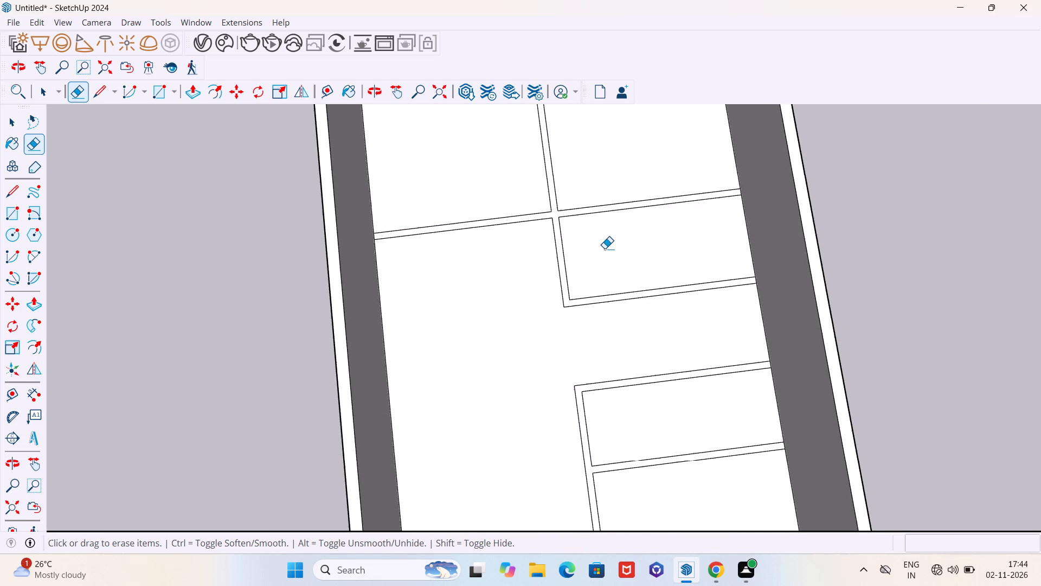
scroll(605, 249, "down", 3)
scroll(584, 292, "down", 5)
scroll(581, 437, "up", 10)
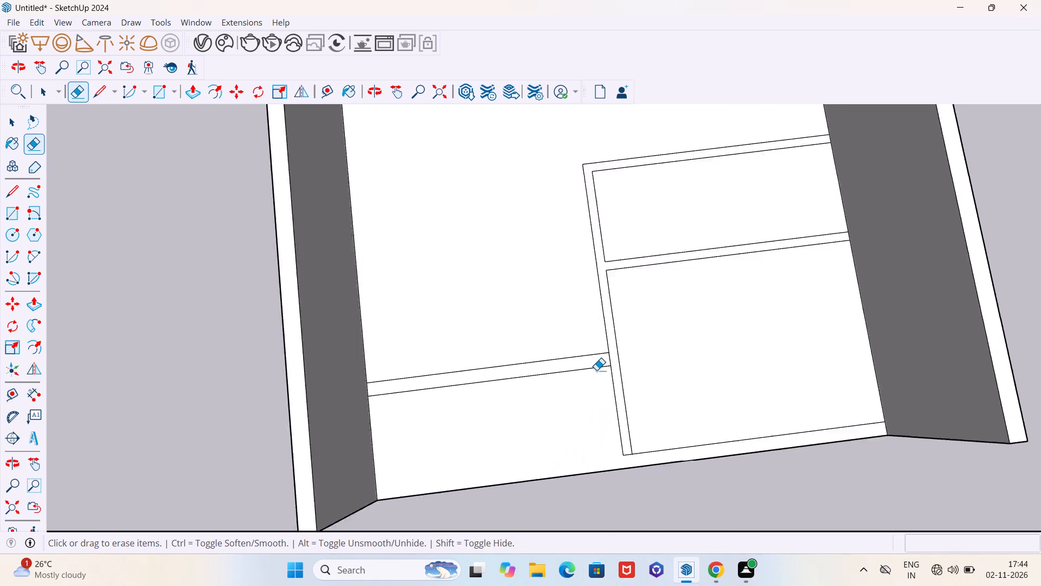
scroll(596, 370, "up", 9)
left_click_drag(626, 352, 616, 351)
Draw a 9" line from the lengthwise partition's outer corner to the floor's open edge.
scroll(579, 273, "down", 7)
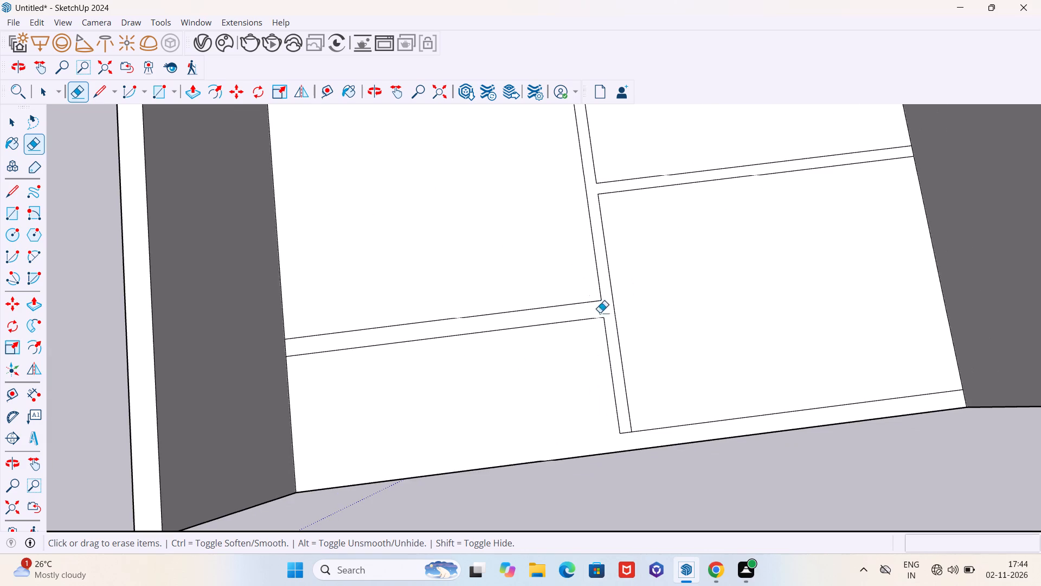
key("l")
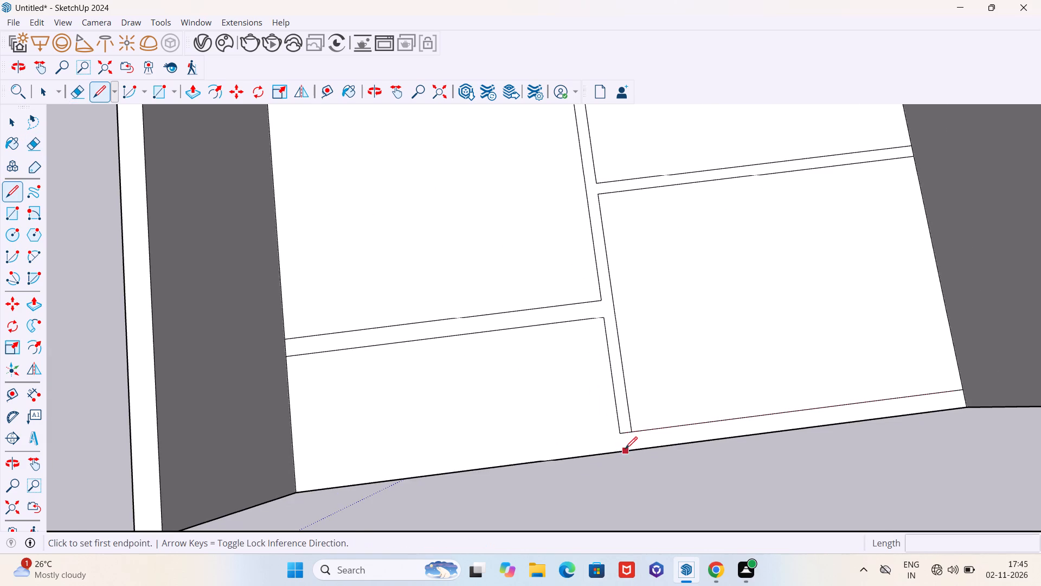
left_click(618, 431)
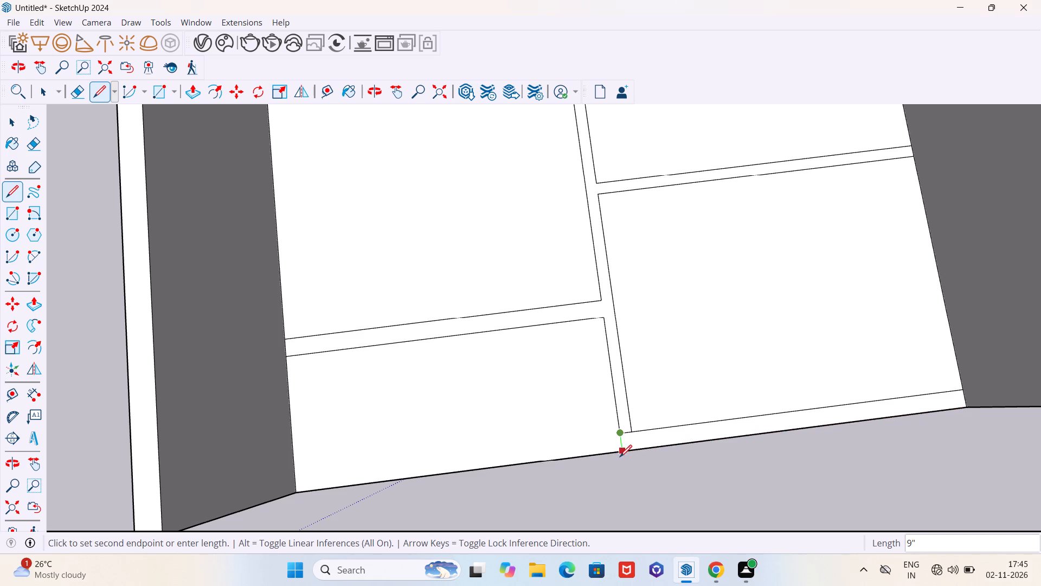
left_click(620, 457)
Erase the short edge separating the lengthwise partition's end from the 9" front wall strip.
scroll(640, 431, "up", 8)
key("e")
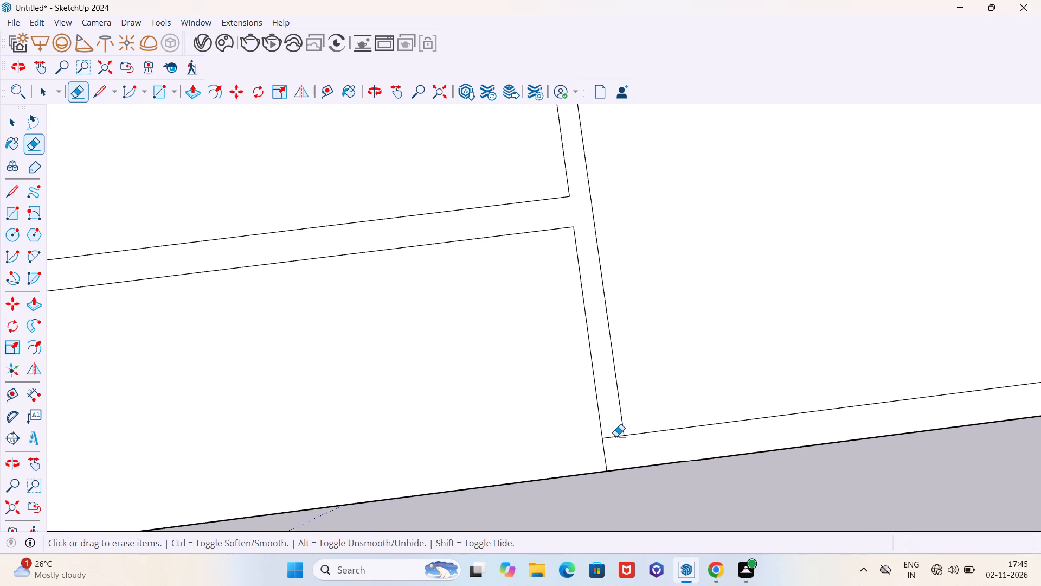
left_click(616, 436)
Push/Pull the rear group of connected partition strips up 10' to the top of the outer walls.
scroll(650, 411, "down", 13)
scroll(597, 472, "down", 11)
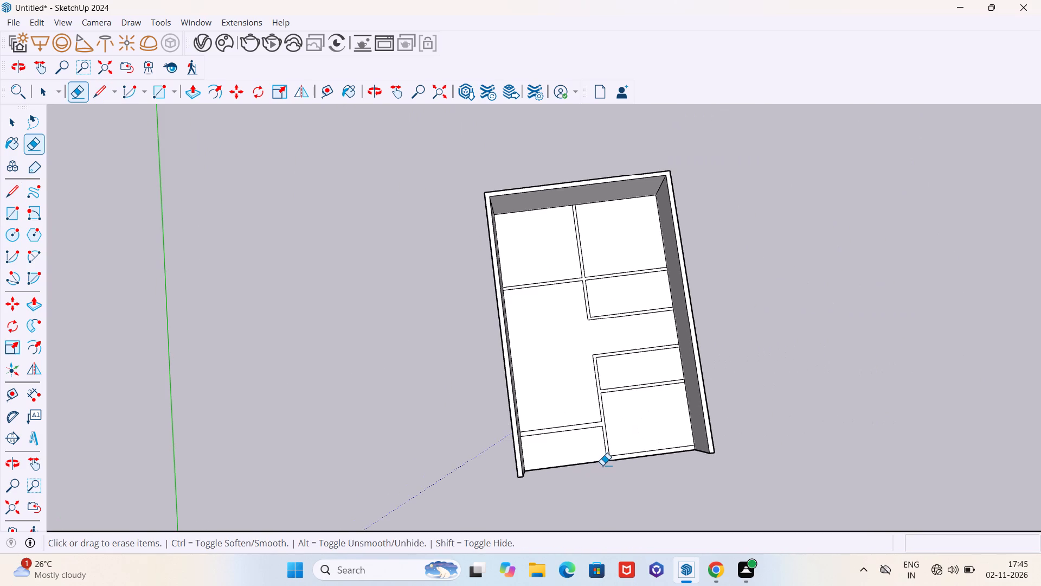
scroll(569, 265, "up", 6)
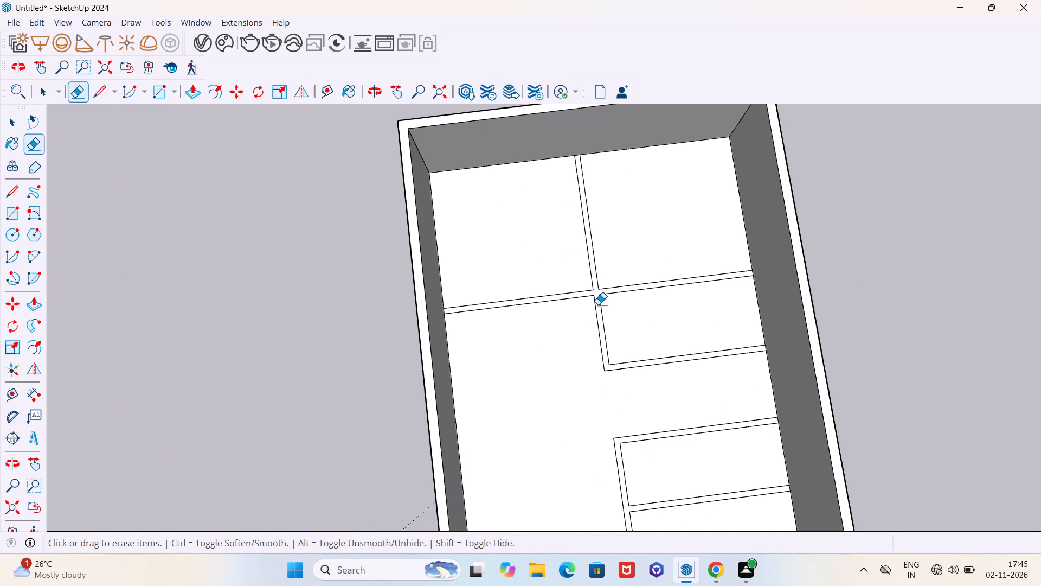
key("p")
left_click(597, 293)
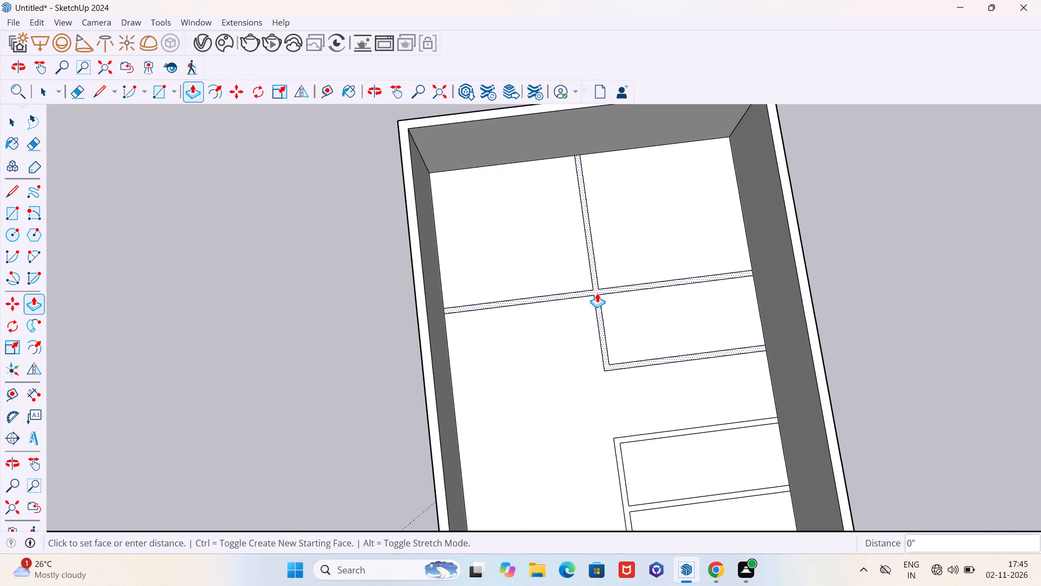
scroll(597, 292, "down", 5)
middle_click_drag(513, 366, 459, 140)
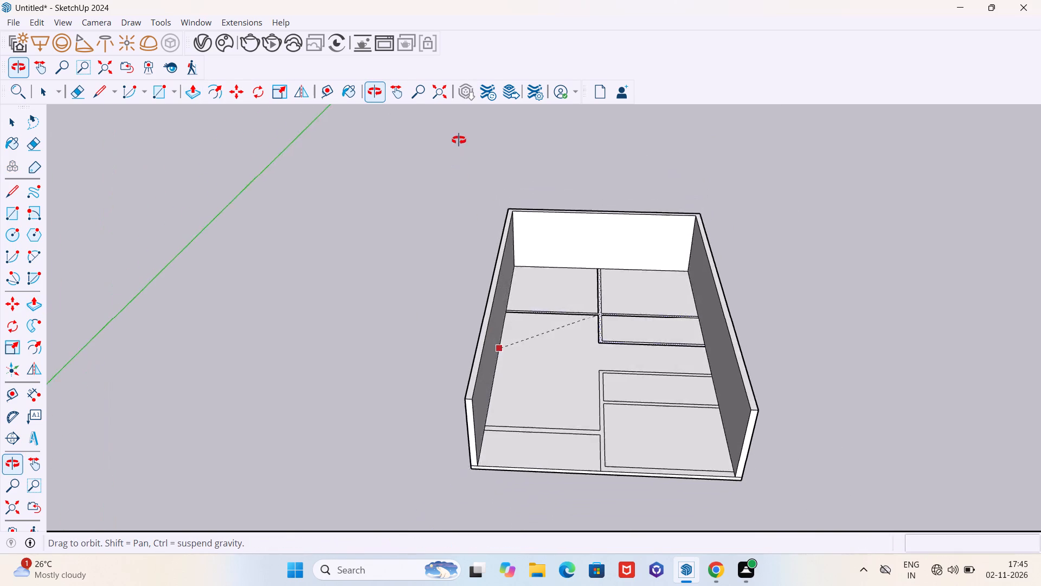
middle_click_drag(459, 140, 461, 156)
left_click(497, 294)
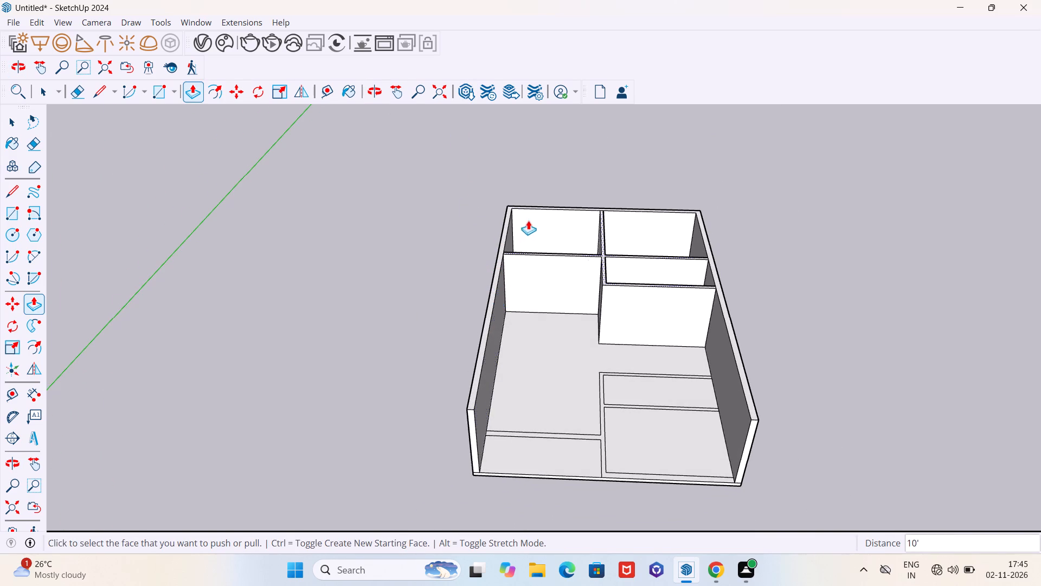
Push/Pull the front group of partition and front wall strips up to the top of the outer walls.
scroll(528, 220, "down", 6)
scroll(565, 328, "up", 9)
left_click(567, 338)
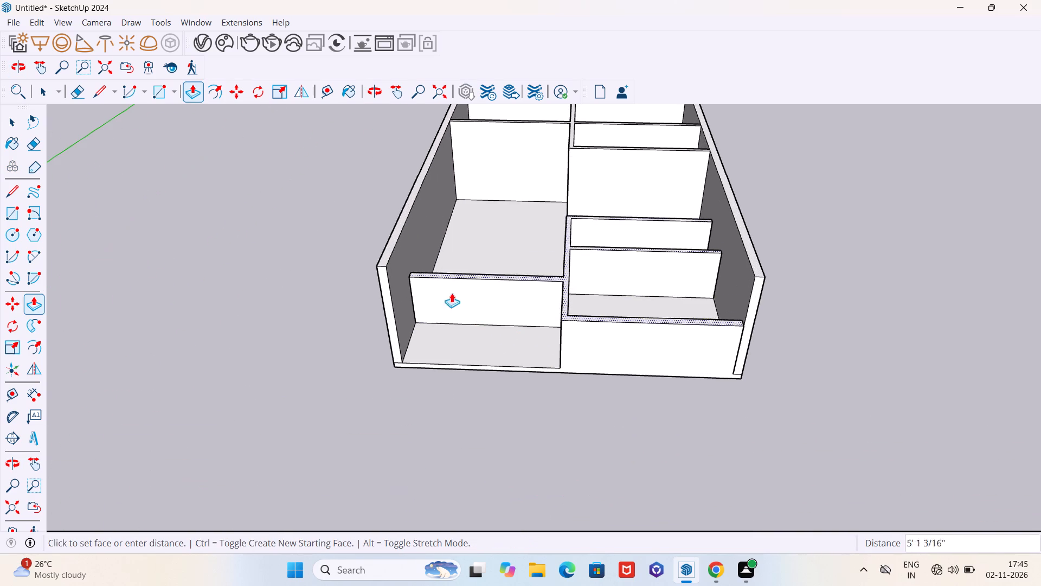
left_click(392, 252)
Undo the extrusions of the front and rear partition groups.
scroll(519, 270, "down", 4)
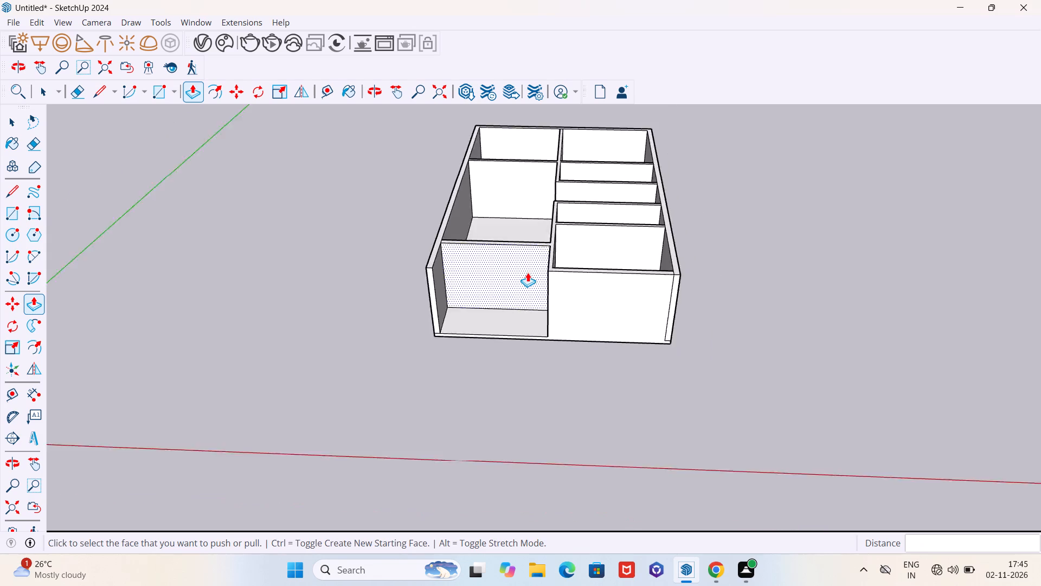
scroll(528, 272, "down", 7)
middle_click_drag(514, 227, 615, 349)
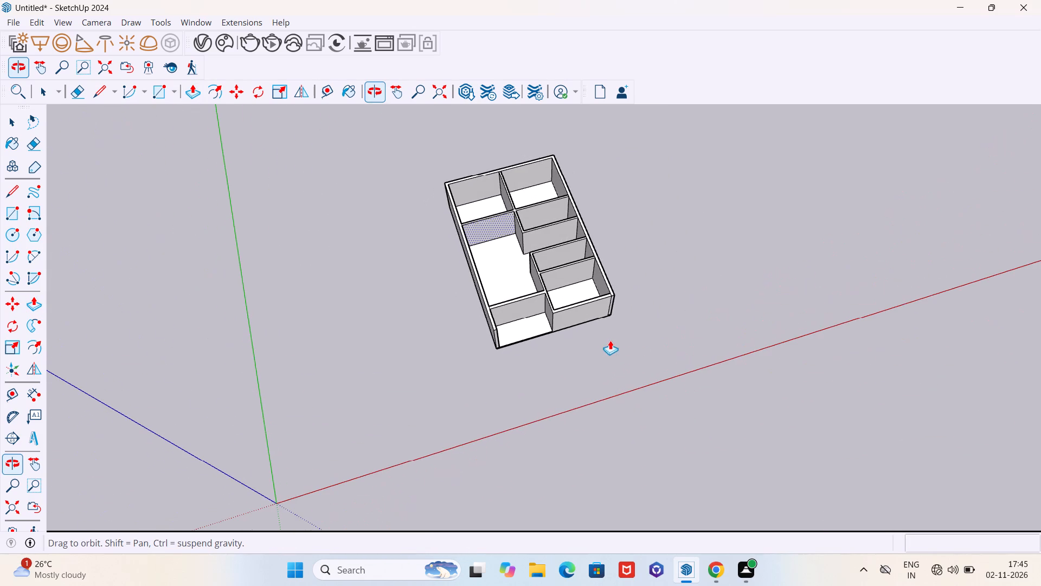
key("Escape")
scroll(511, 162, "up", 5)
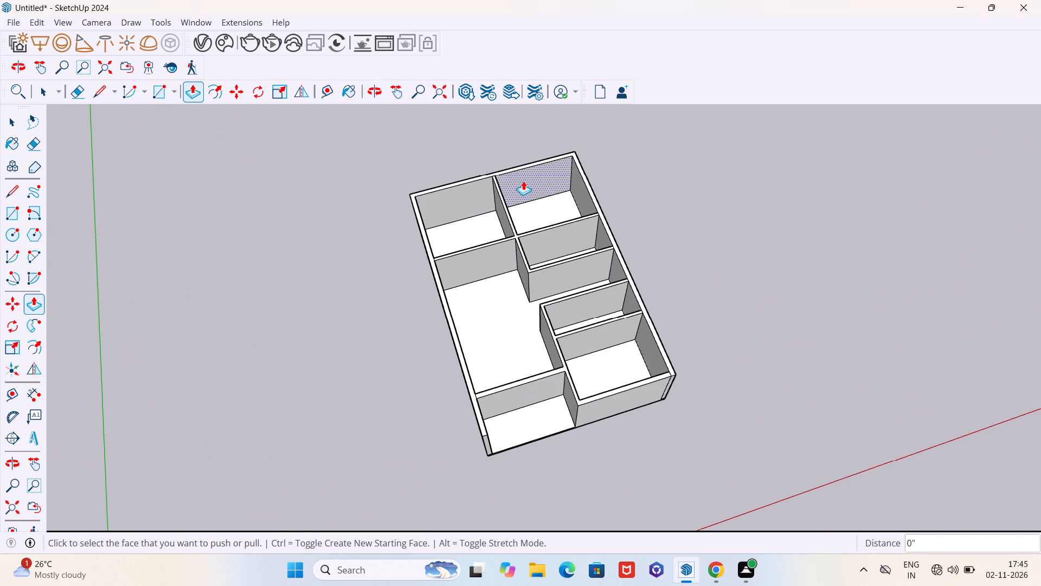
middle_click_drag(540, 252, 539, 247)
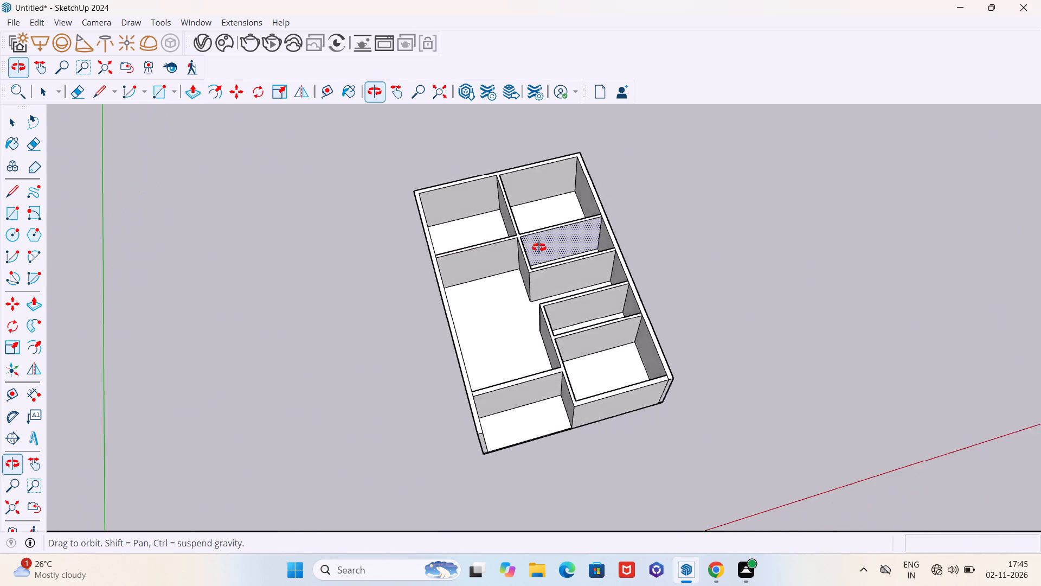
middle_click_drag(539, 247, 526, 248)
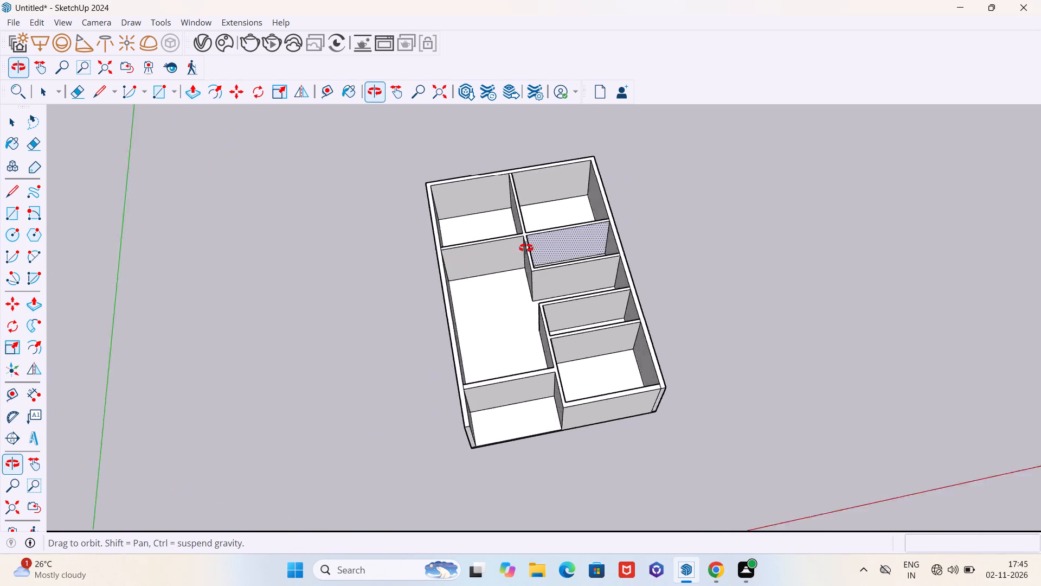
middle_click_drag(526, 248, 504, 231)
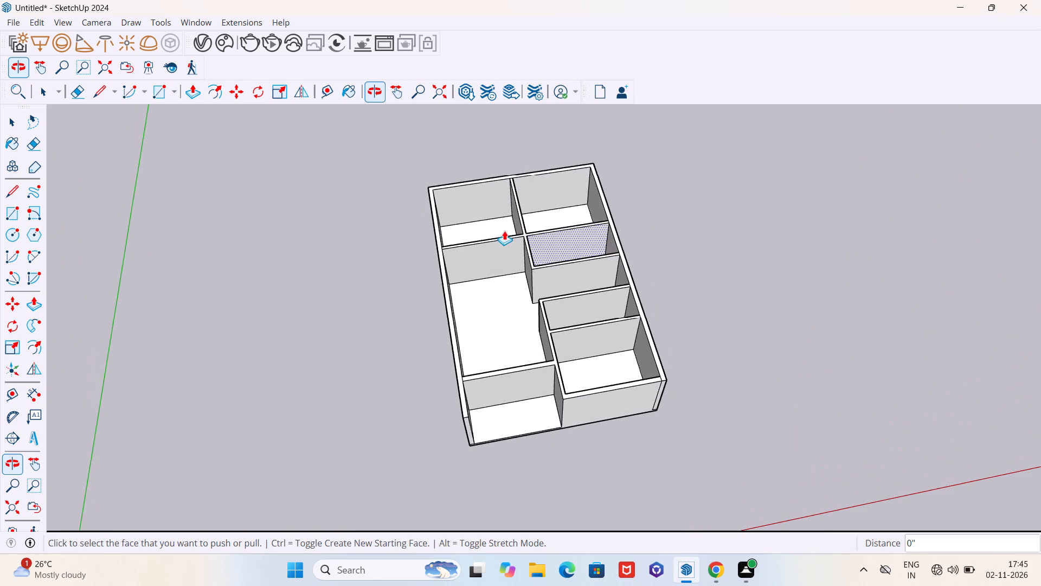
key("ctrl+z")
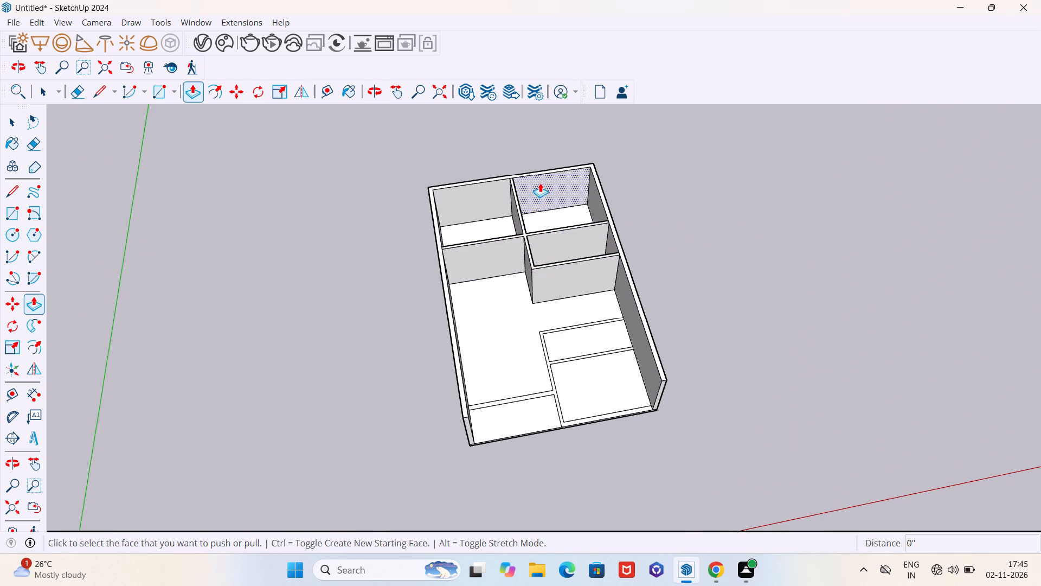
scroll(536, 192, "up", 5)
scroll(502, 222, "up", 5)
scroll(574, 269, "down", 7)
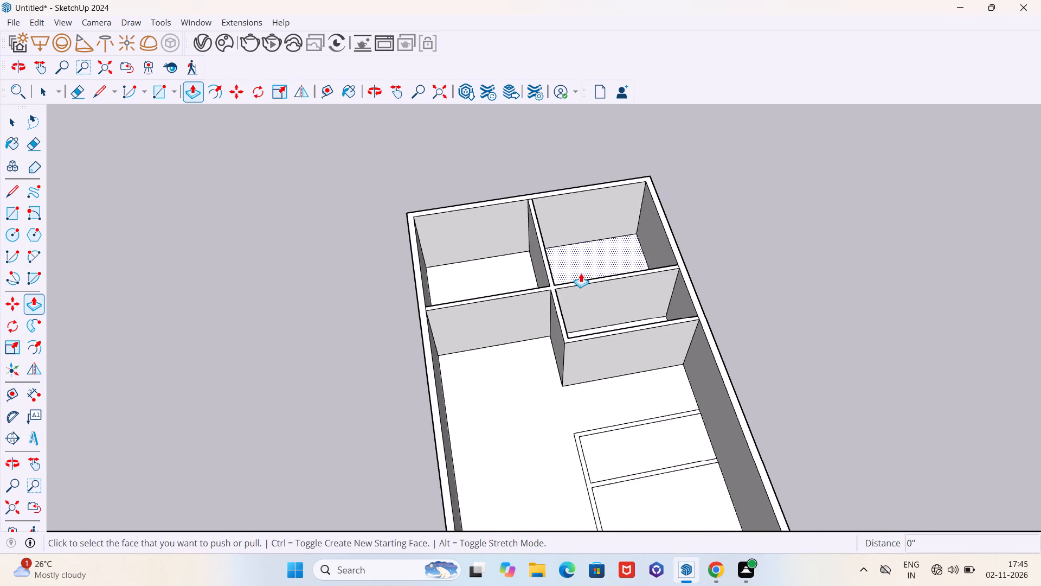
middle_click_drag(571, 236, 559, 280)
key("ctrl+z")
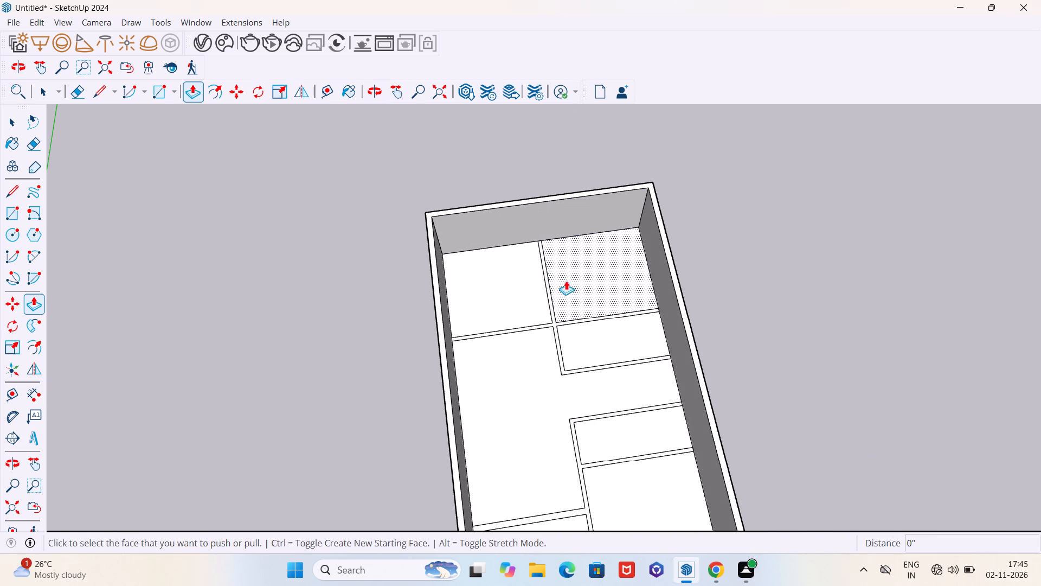
Examine the rear rooms' floor layout and the inner face of the back wall from several angles.
key("space")
middle_click_drag(561, 311, 547, 222)
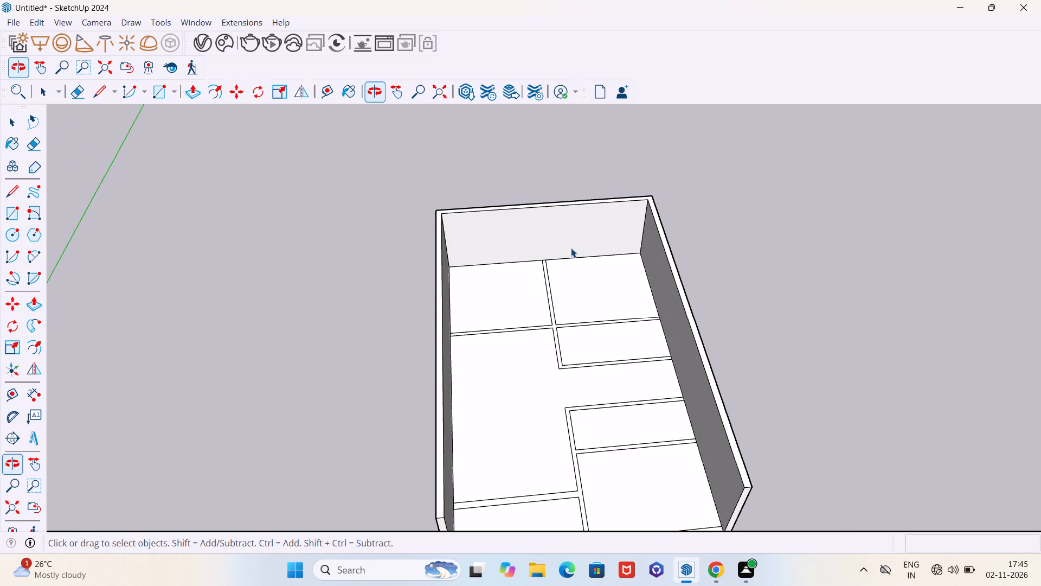
scroll(571, 248, "up", 7)
scroll(555, 279, "down", 5)
middle_click_drag(552, 301, 535, 248)
scroll(541, 270, "up", 5)
scroll(534, 291, "down", 4)
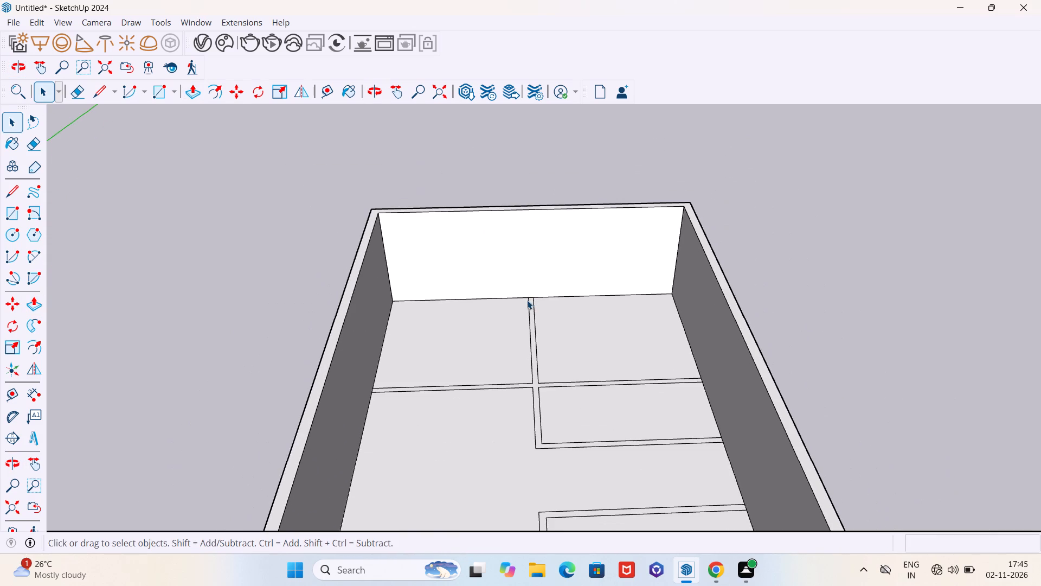
scroll(485, 275, "down", 5)
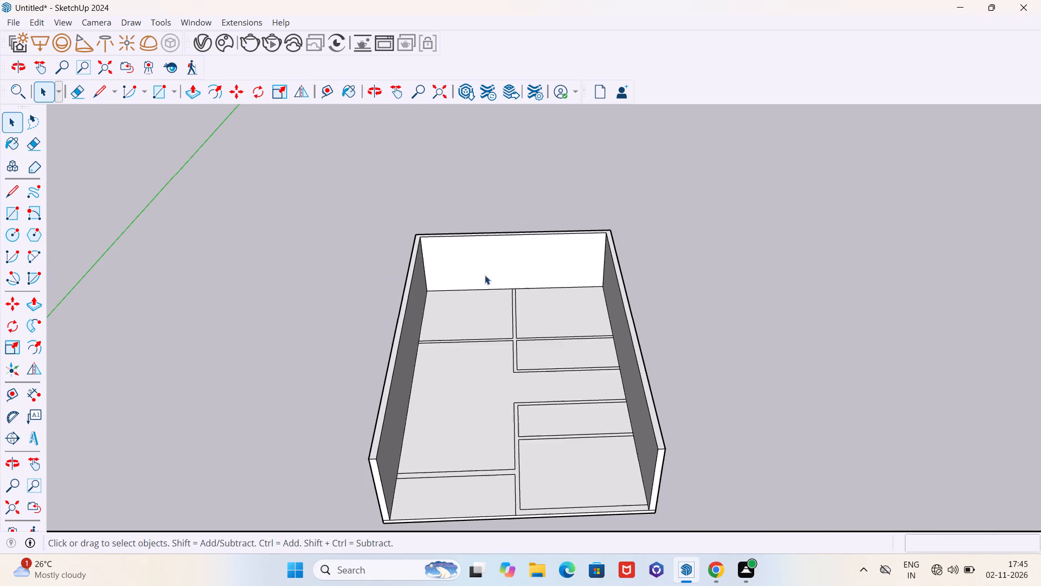
middle_click_drag(458, 278, 449, 392)
scroll(434, 257, "up", 6)
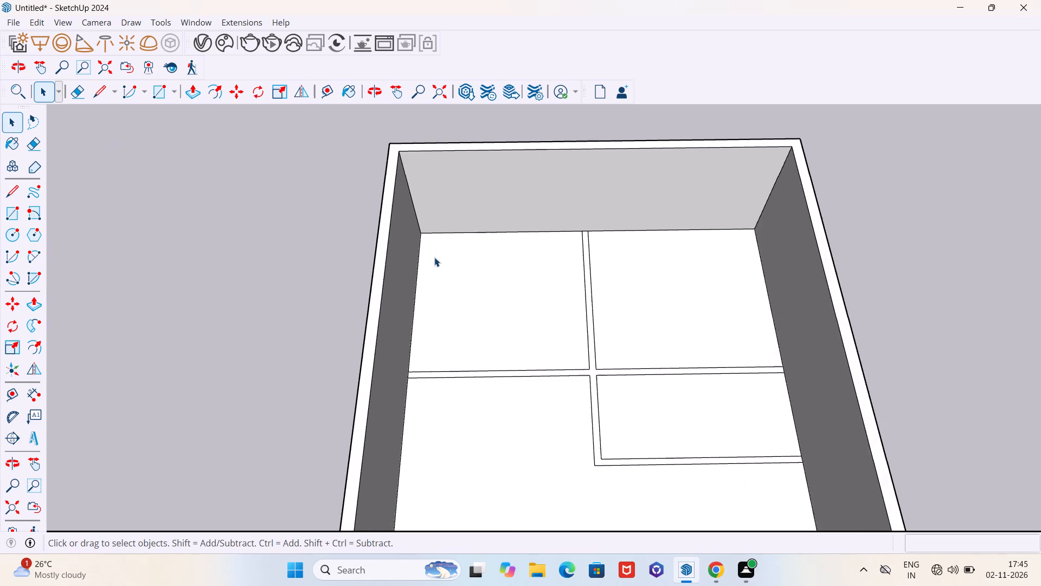
scroll(432, 250, "up", 5)
scroll(434, 270, "down", 5)
middle_click_drag(445, 317, 405, 221)
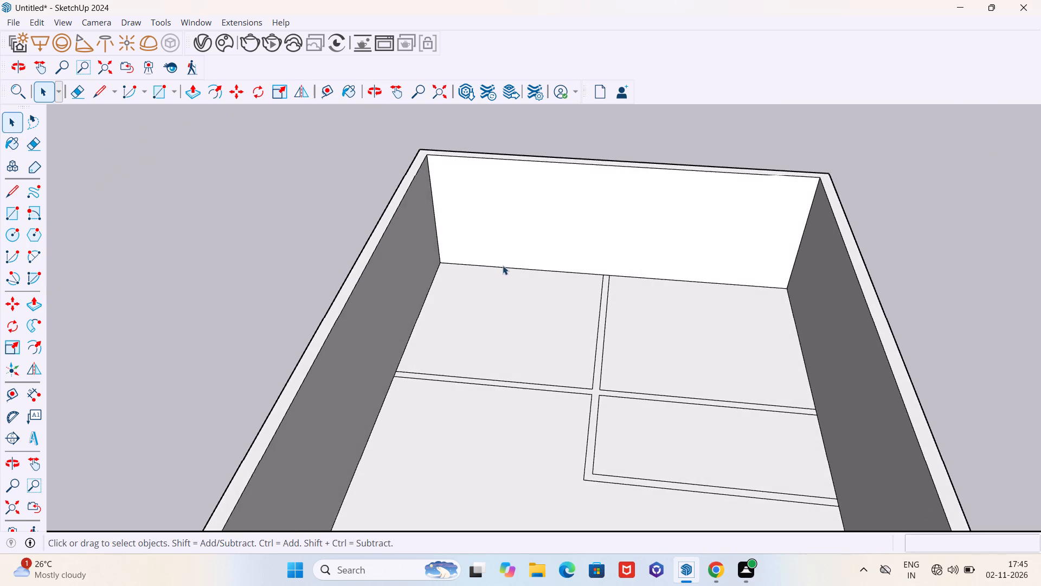
Place a horizontal guide on the back wall's inner face, 4" above the floor edge.
scroll(509, 265, "up", 4)
middle_click_drag(510, 259, 539, 332)
scroll(537, 285, "up", 2)
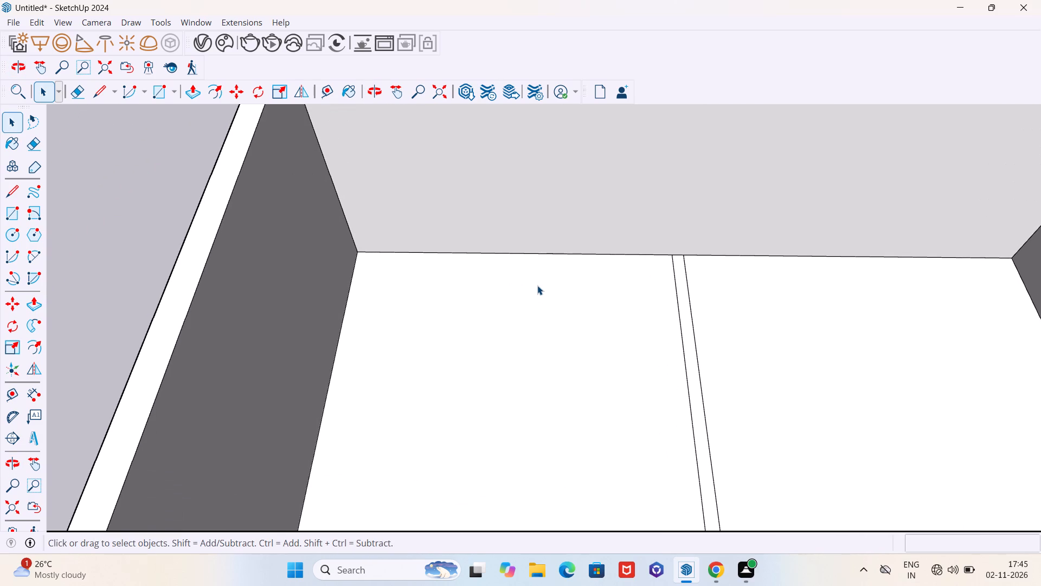
key("t")
scroll(541, 259, "up", 4)
left_click(547, 250)
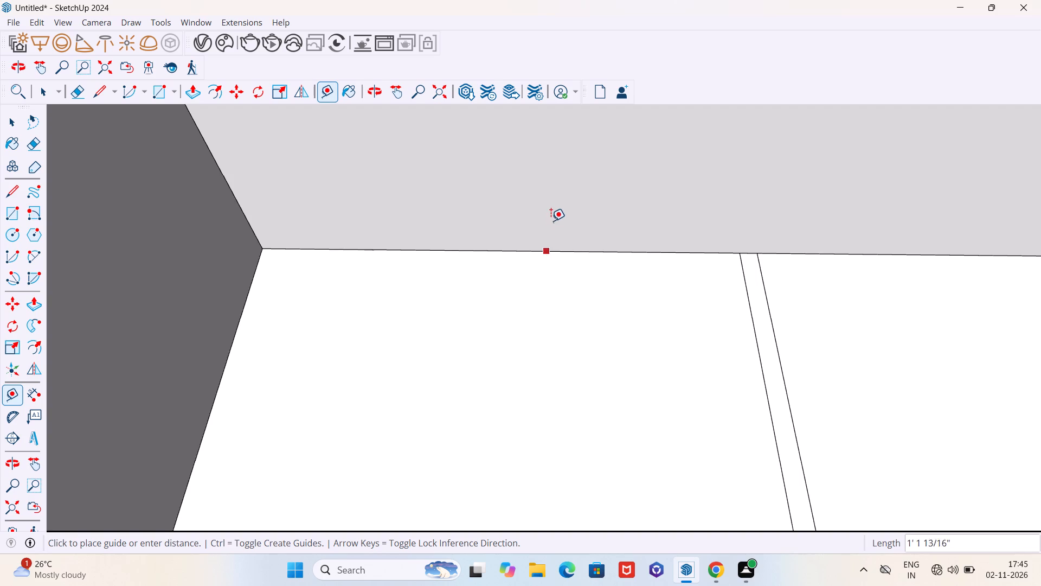
scroll(523, 221, "down", 9)
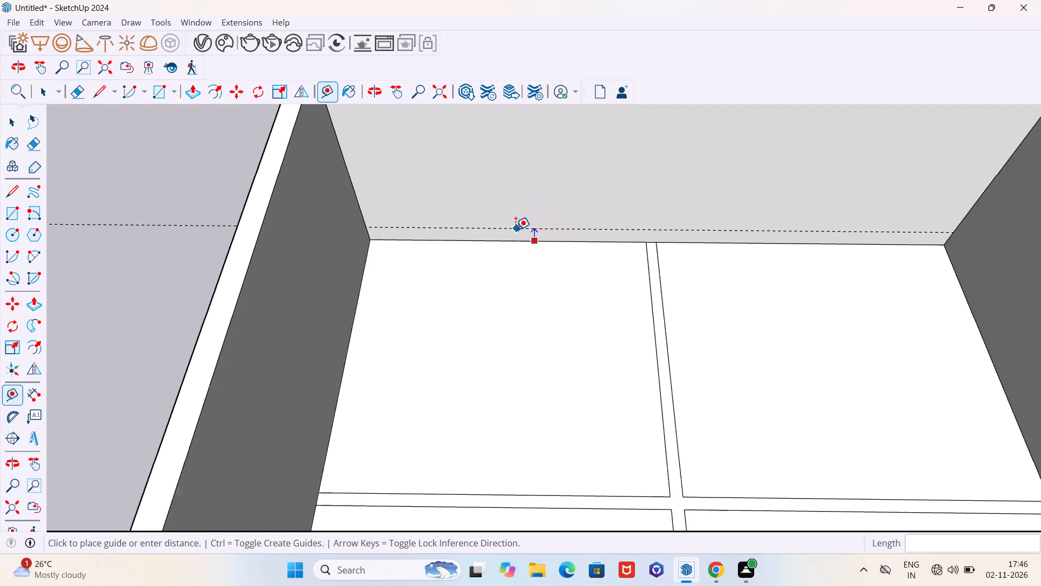
middle_click_drag(510, 240, 471, 103)
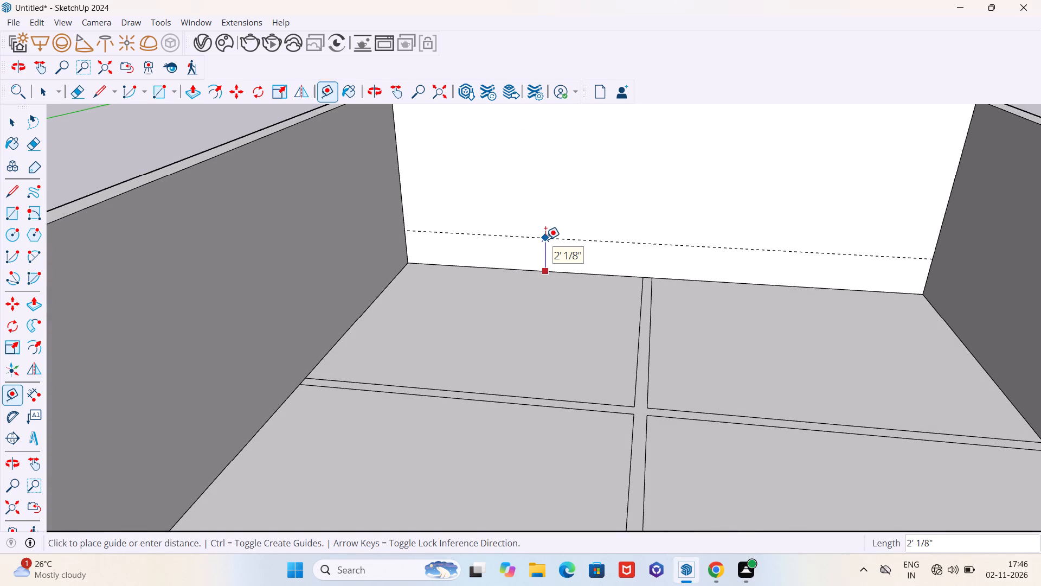
key("4")
key("shift+quotedbl")
key("Return")
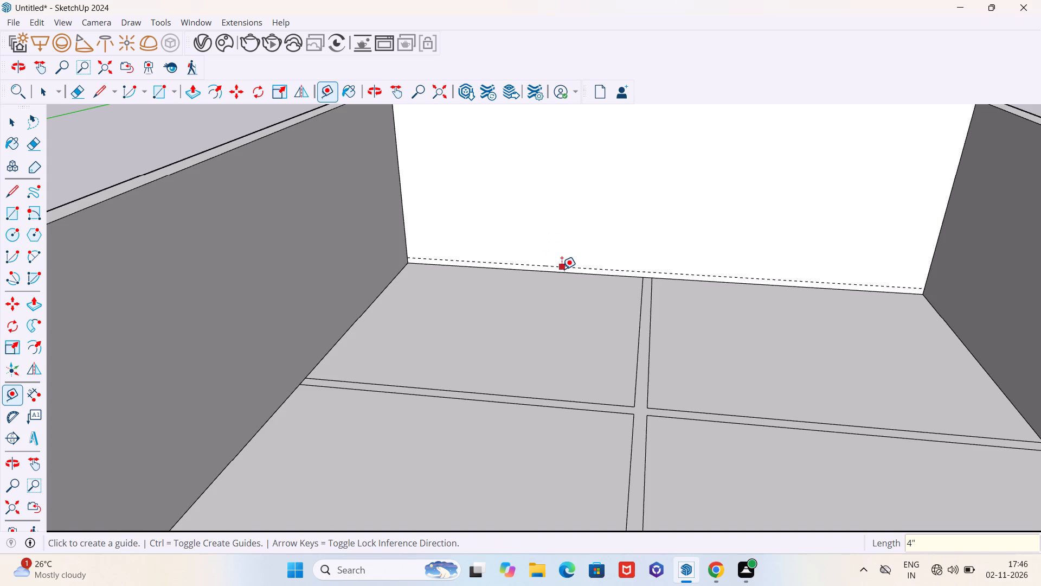
Place a second horizontal guide on the back wall, 2'6" above the 4" guide.
scroll(561, 267, "up", 6)
left_click(561, 265)
scroll(556, 257, "down", 5)
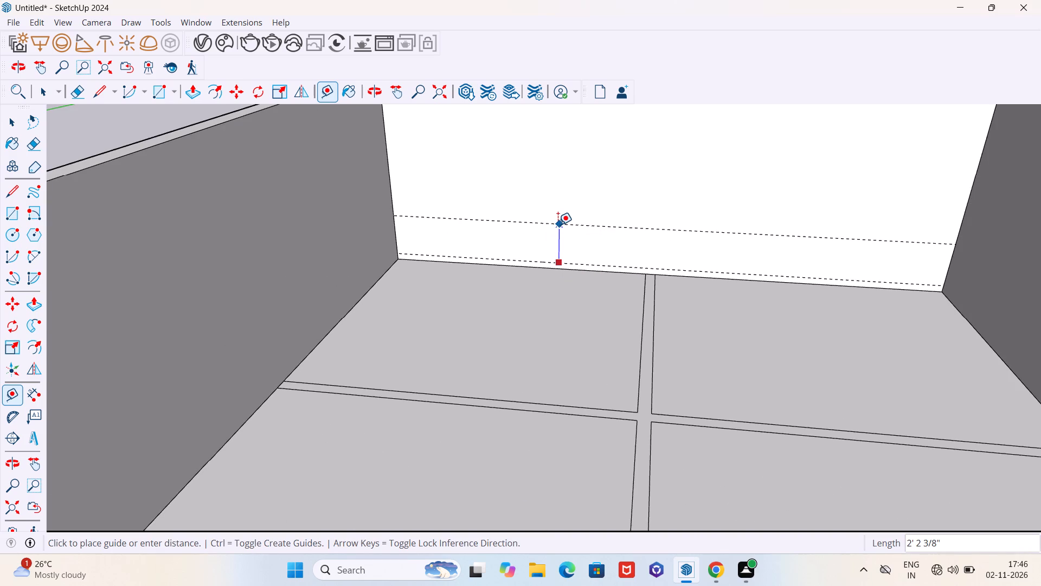
type("2'6\"")
key("Return")
Place a third horizontal guide on the back wall, 2" above the 2'6" guide.
left_click(570, 217)
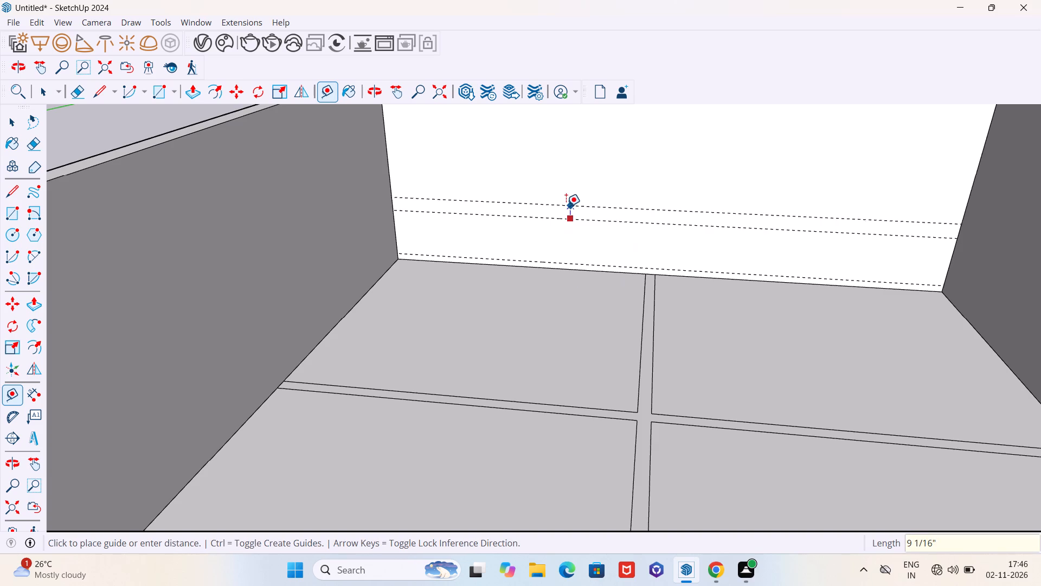
type("2\"")
key("Return")
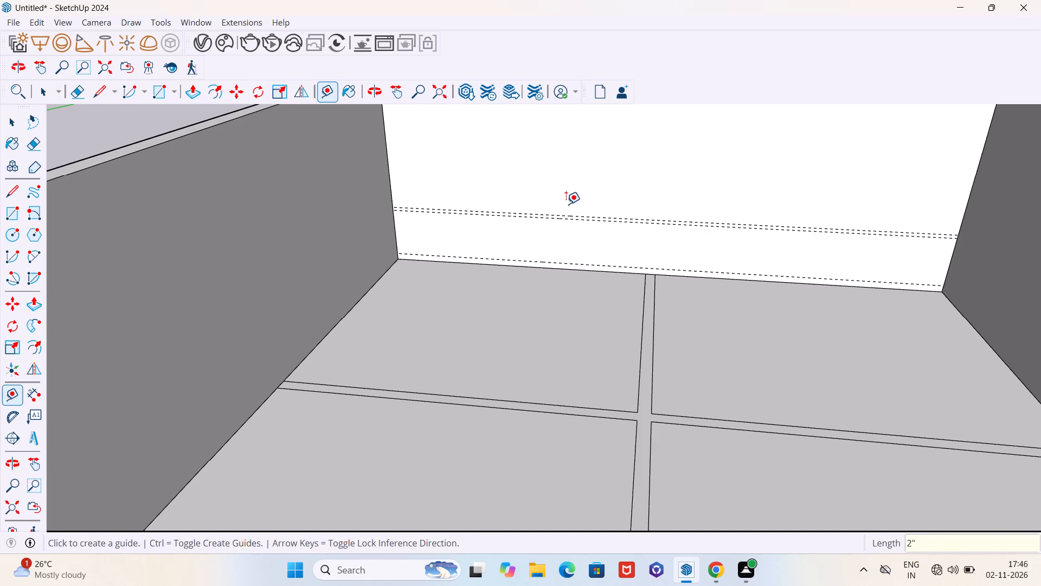
Place a vertical guide on the back wall, 13'9" from the side wall, at the near edge of the lengthwise partition.
scroll(603, 328, "down", 4)
middle_click_drag(567, 336, 577, 335)
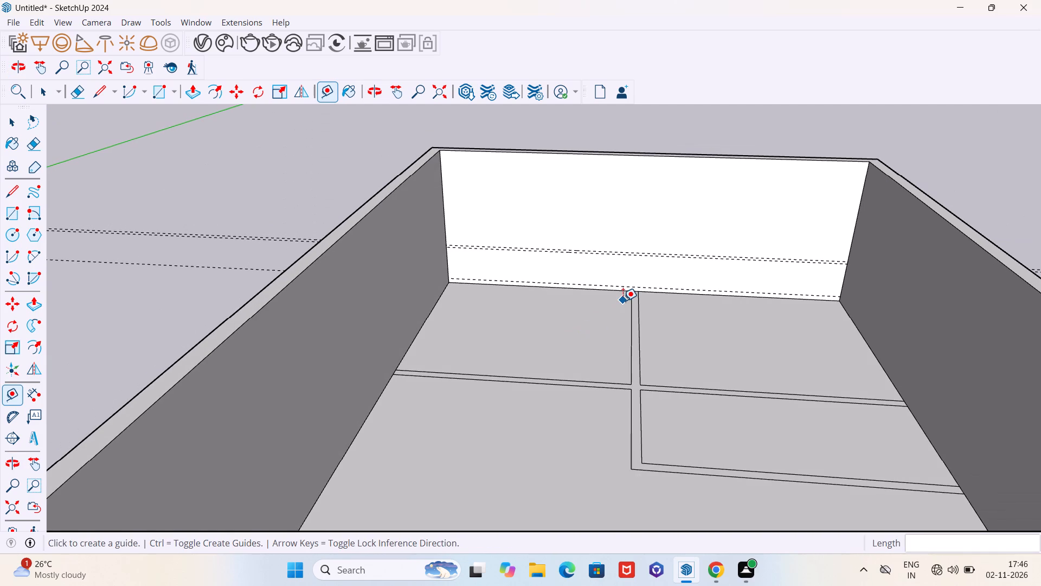
scroll(627, 298, "up", 4)
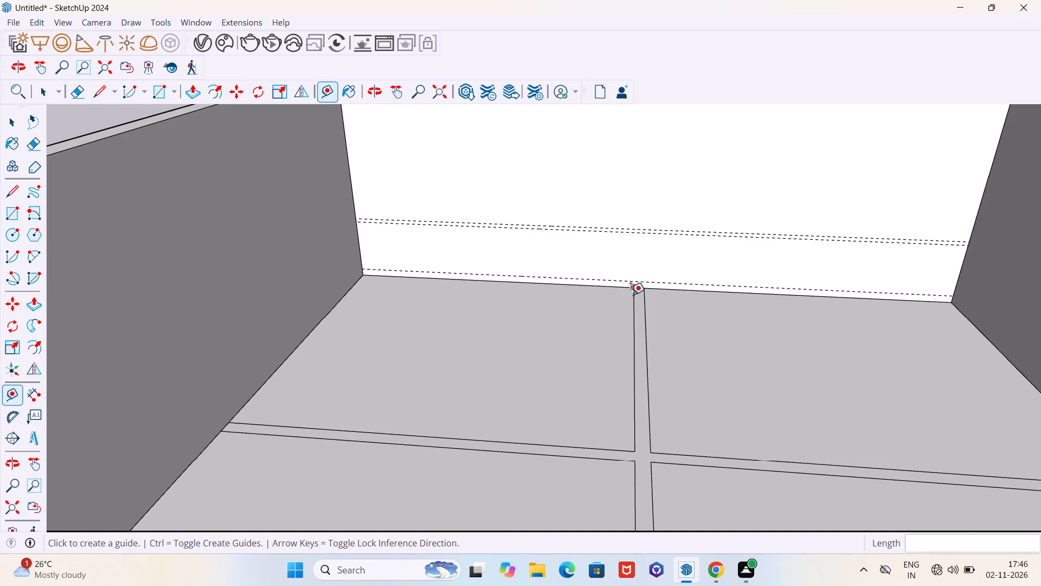
scroll(631, 294, "up", 1)
left_click(322, 164)
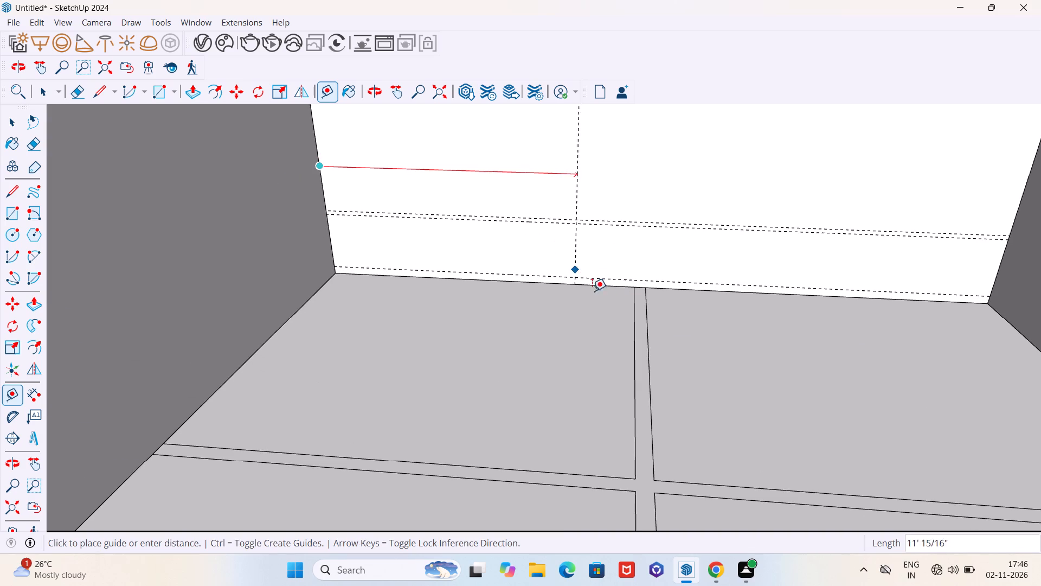
left_click(635, 286)
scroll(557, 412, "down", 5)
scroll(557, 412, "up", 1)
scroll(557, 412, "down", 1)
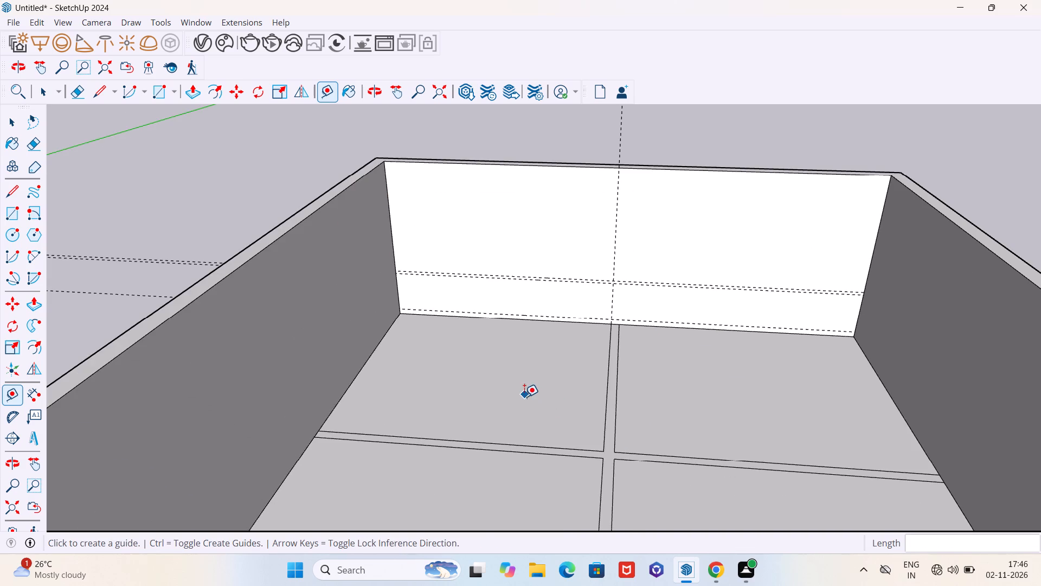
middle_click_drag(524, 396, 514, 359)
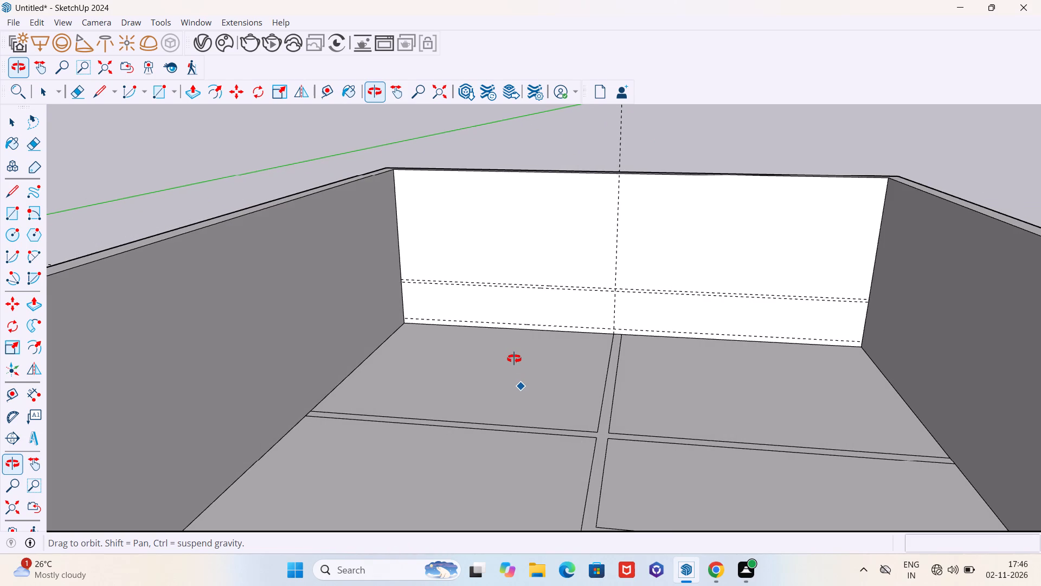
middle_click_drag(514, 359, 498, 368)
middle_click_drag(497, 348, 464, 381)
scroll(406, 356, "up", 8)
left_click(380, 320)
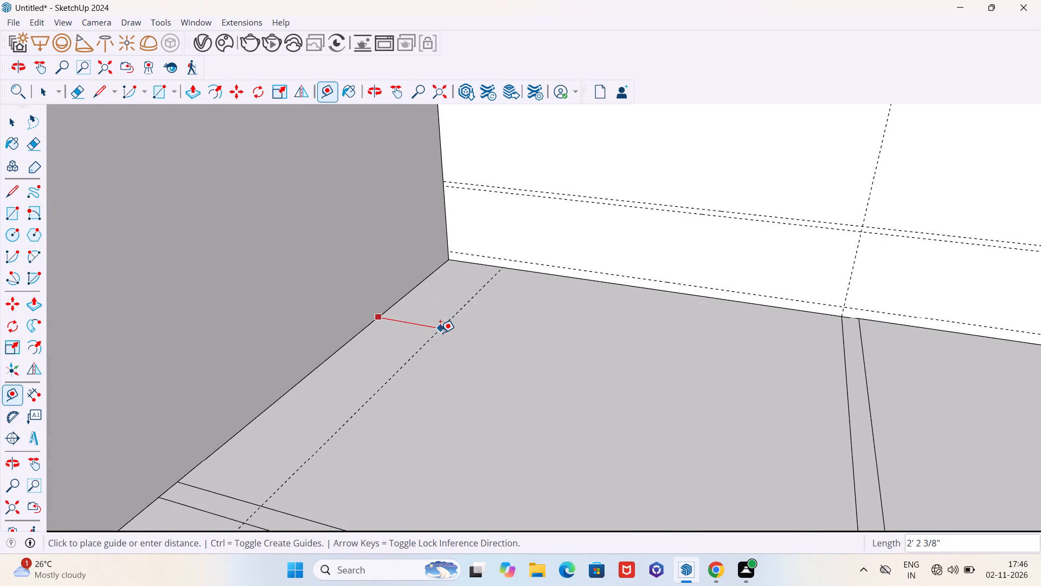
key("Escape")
Place a guide on the rear corner room's floor, 2' from the side wall's base edge.
scroll(440, 333, "down", 4)
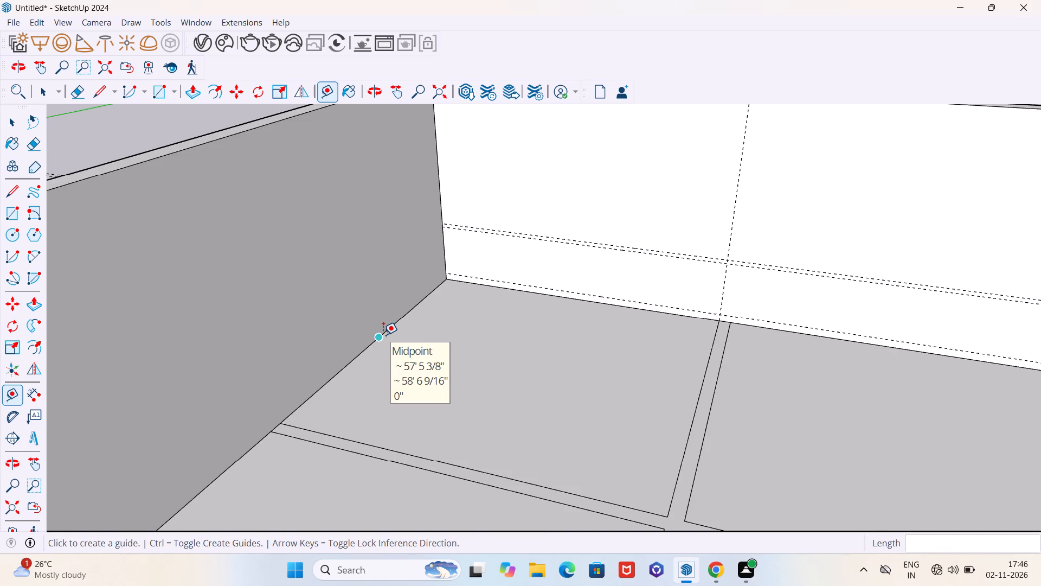
scroll(564, 380, "down", 5)
middle_click_drag(564, 376, 581, 339)
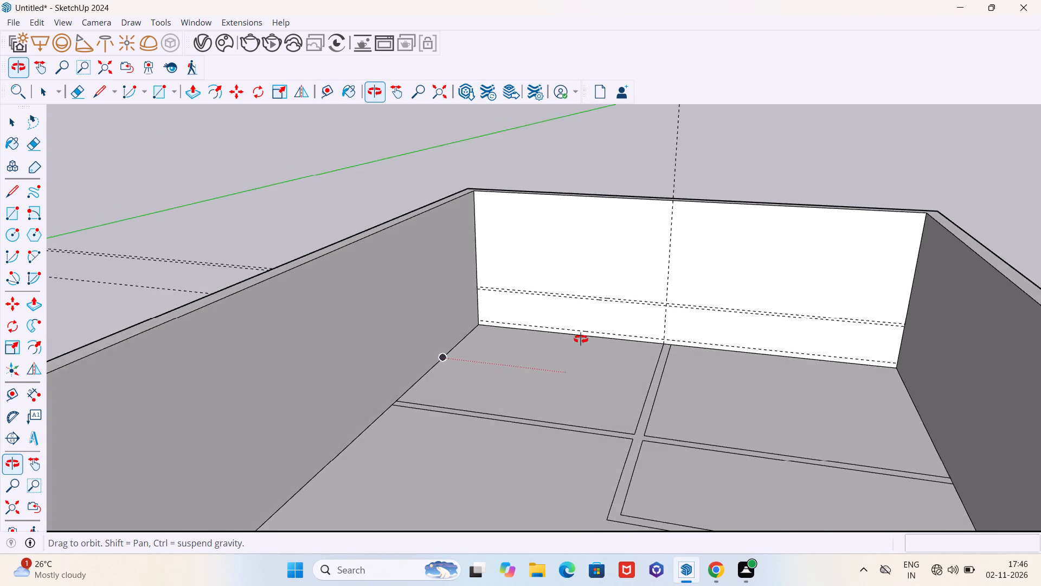
middle_click_drag(581, 339, 590, 335)
scroll(615, 305, "up", 5)
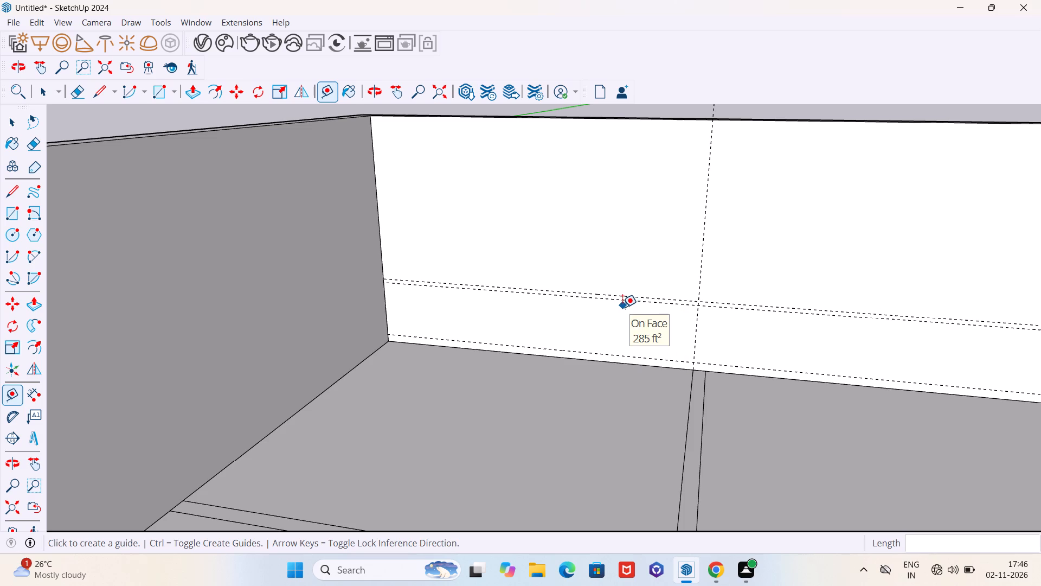
scroll(521, 326, "down", 5)
middle_click_drag(475, 334, 480, 365)
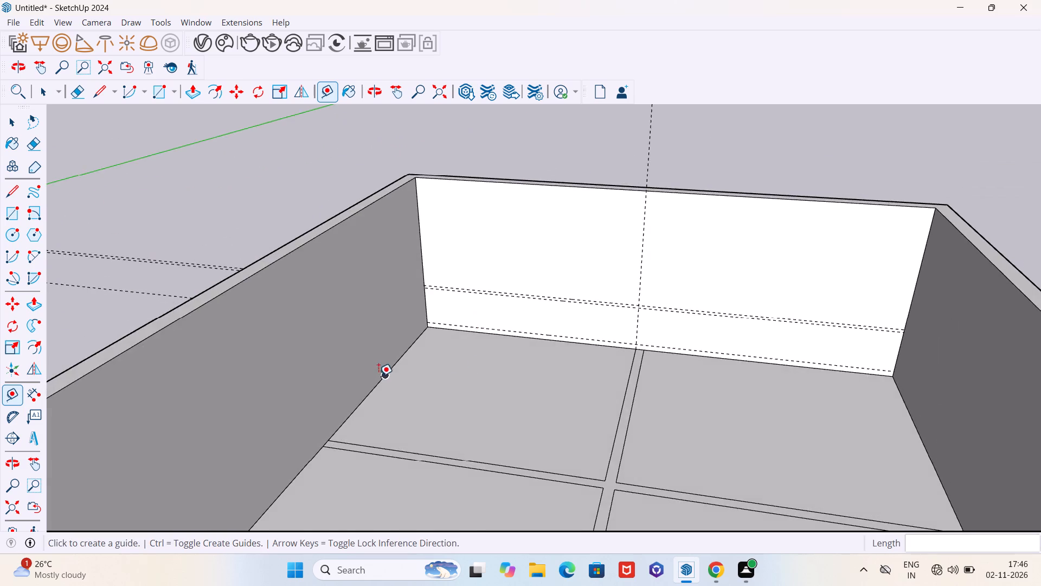
scroll(377, 373, "up", 5)
left_click(396, 367)
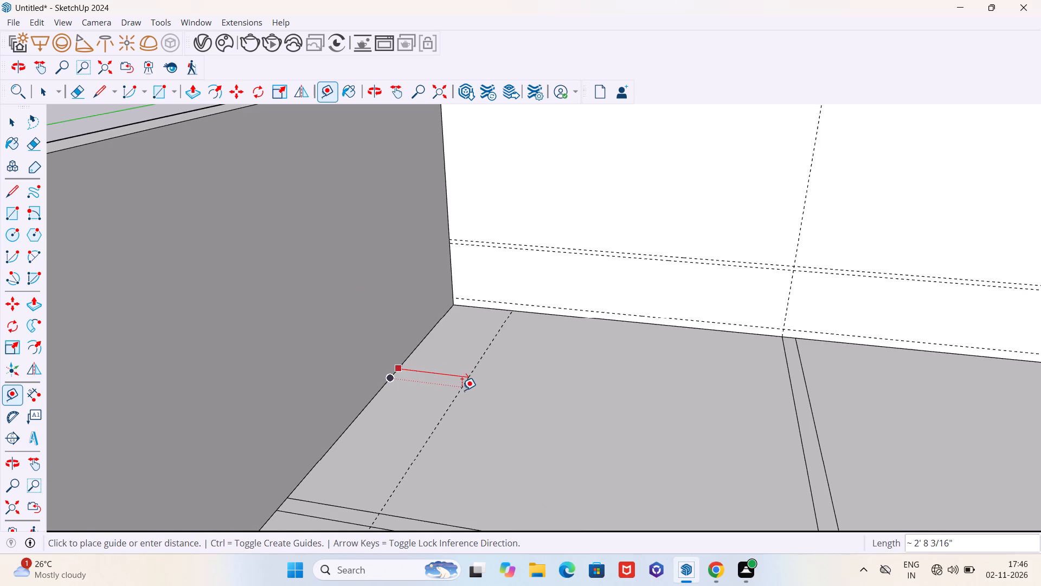
key("2")
key("apostrophe")
key("Return")
Place a vertical guide on the back wall, 2' from the side-wall corner, meeting the end of the floor guide.
scroll(465, 385, "down", 2)
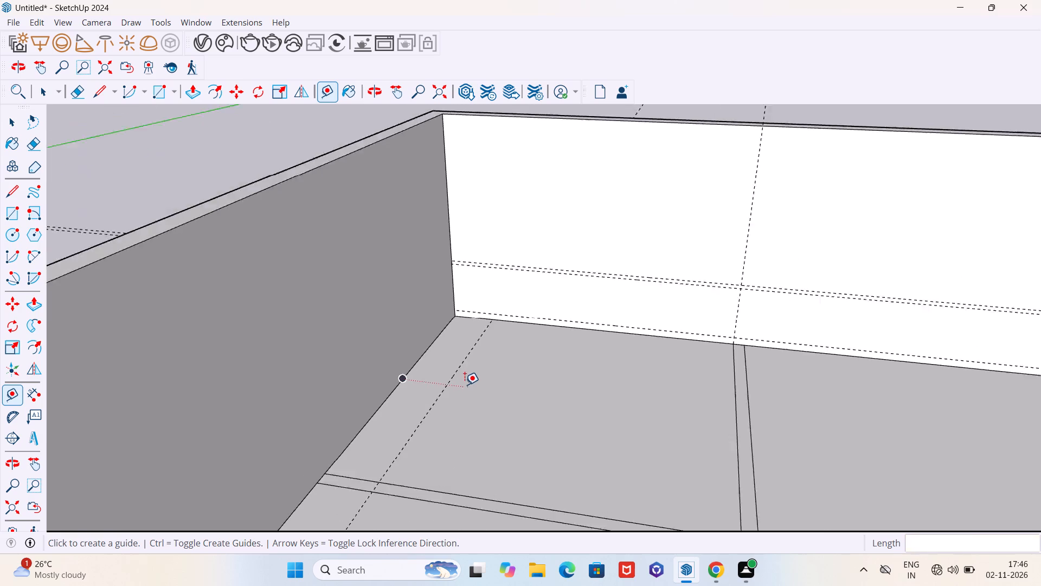
scroll(465, 385, "down", 7)
middle_click_drag(475, 409, 471, 435)
scroll(580, 329, "up", 4)
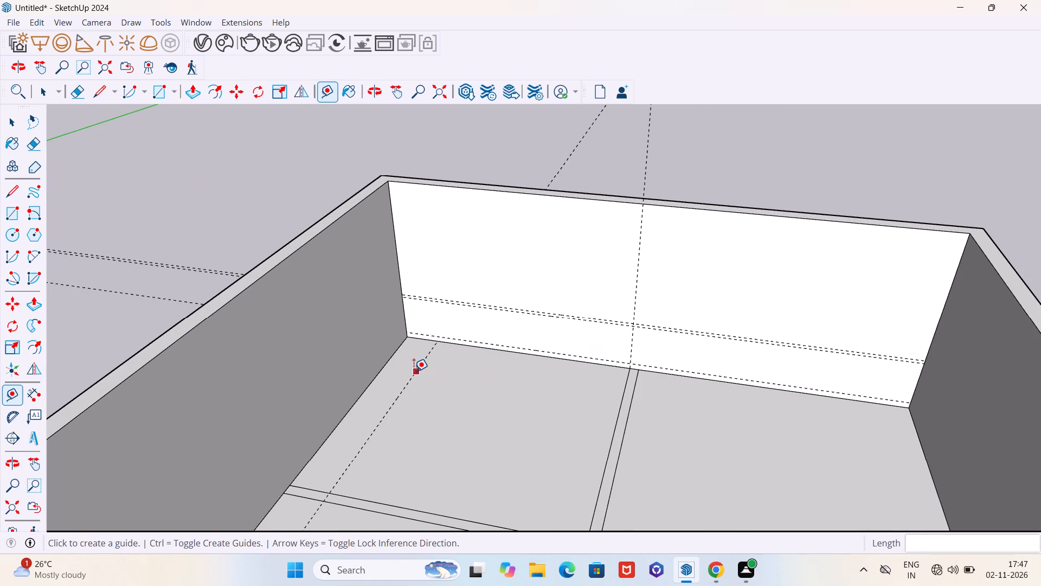
middle_click_drag(414, 371, 442, 352)
scroll(389, 260, "up", 5)
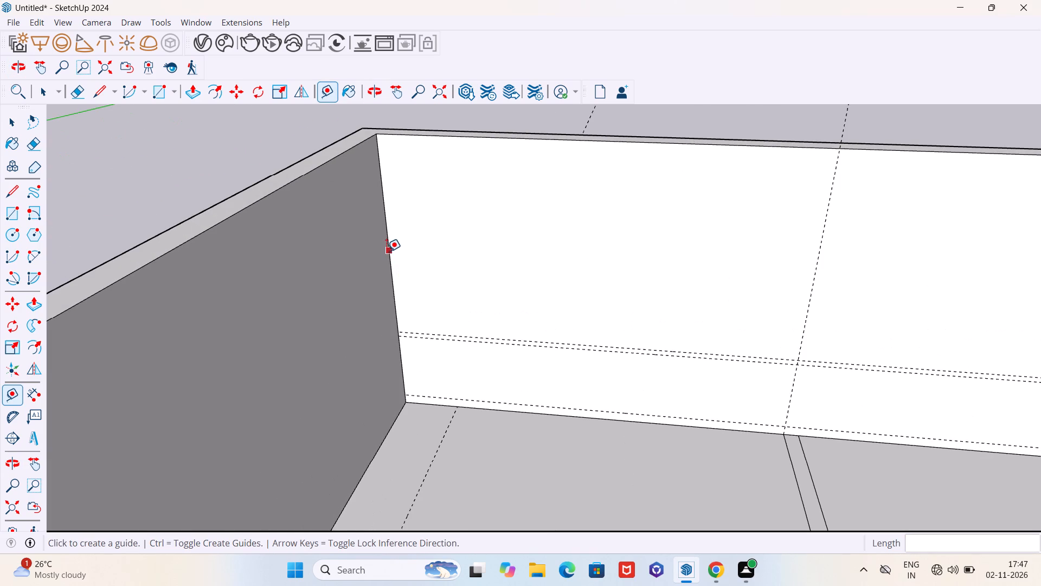
left_click(387, 251)
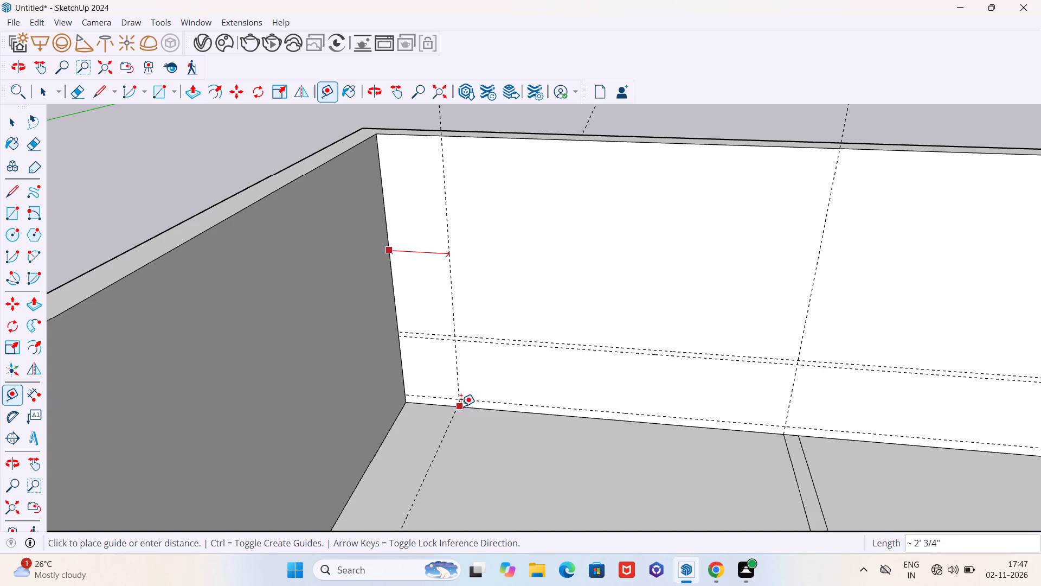
left_click(457, 407)
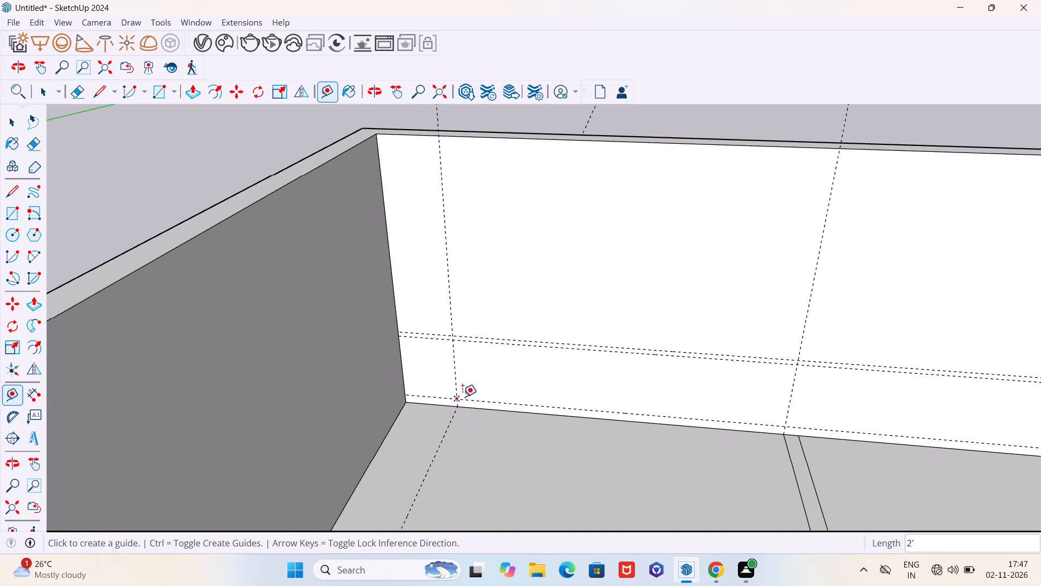
Place a horizontal guide on the side wall's inner face, 4" above the floor edge.
scroll(492, 327, "down", 5)
middle_click_drag(496, 366, 242, 475)
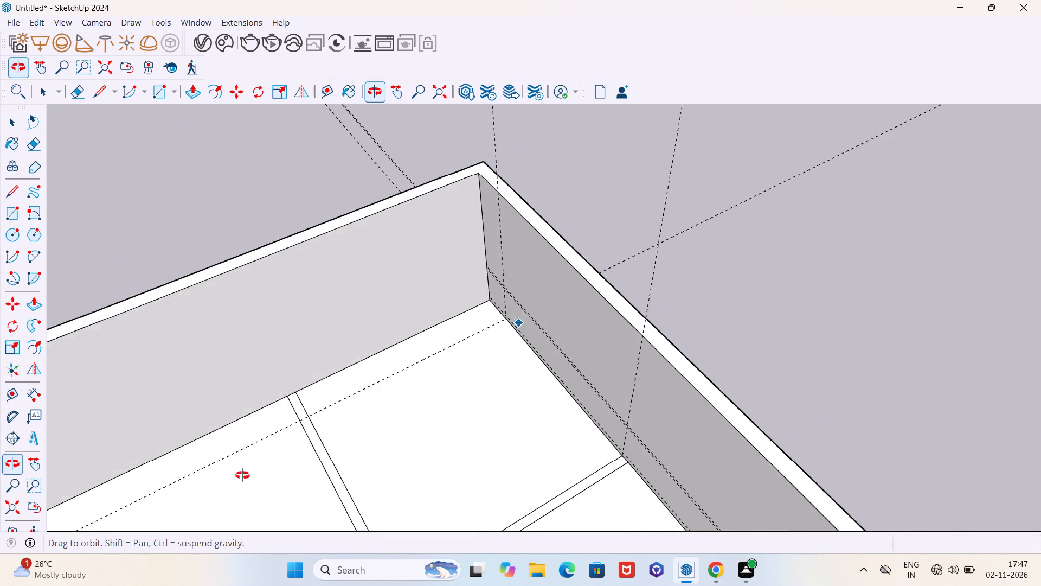
middle_click_drag(242, 475, 462, 344)
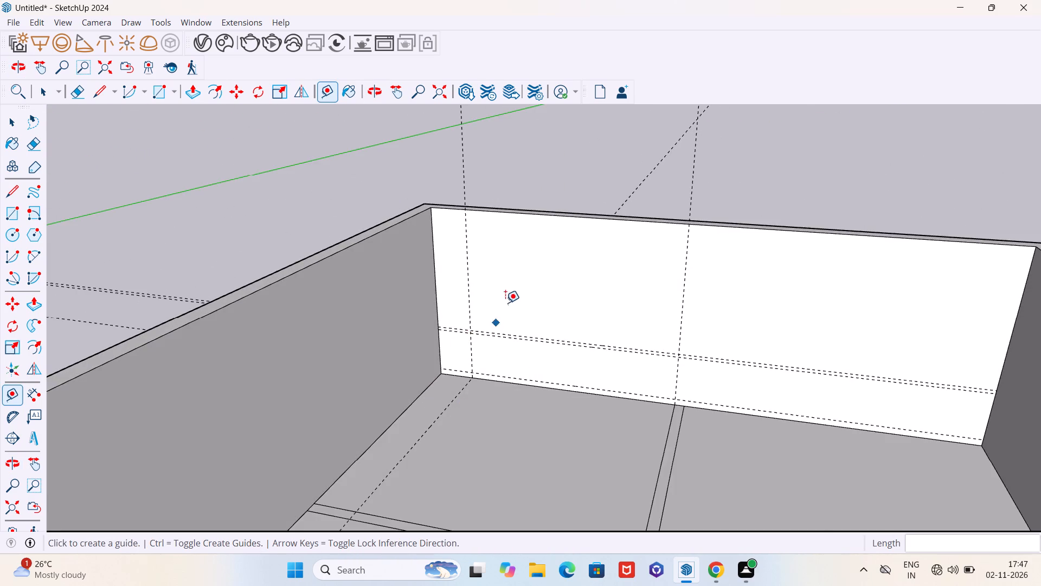
scroll(507, 281, "down", 9)
middle_click_drag(505, 286, 535, 391)
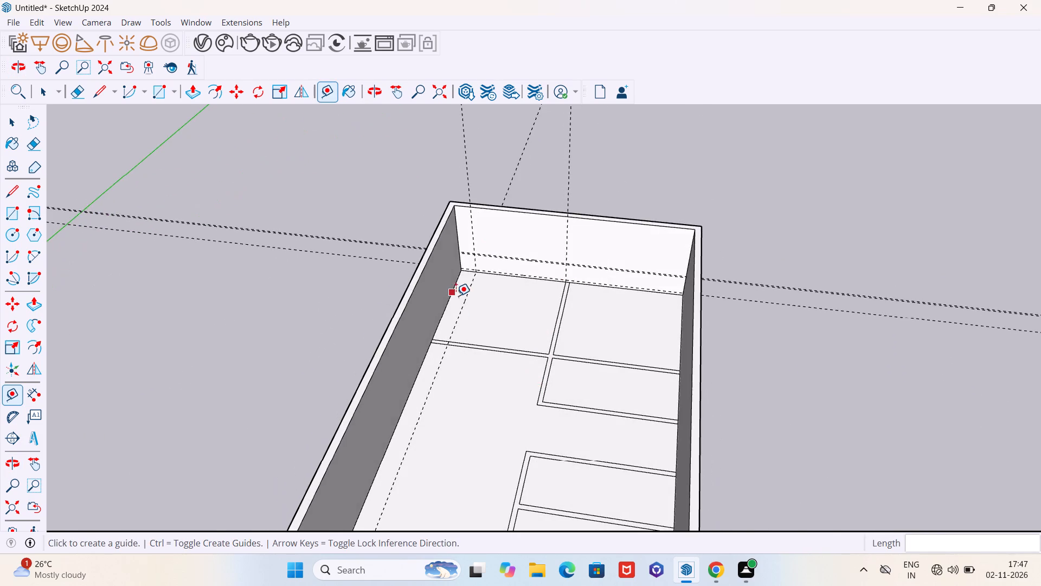
scroll(456, 296, "up", 8)
scroll(455, 304, "down", 1)
scroll(454, 304, "up", 2)
left_click(416, 361)
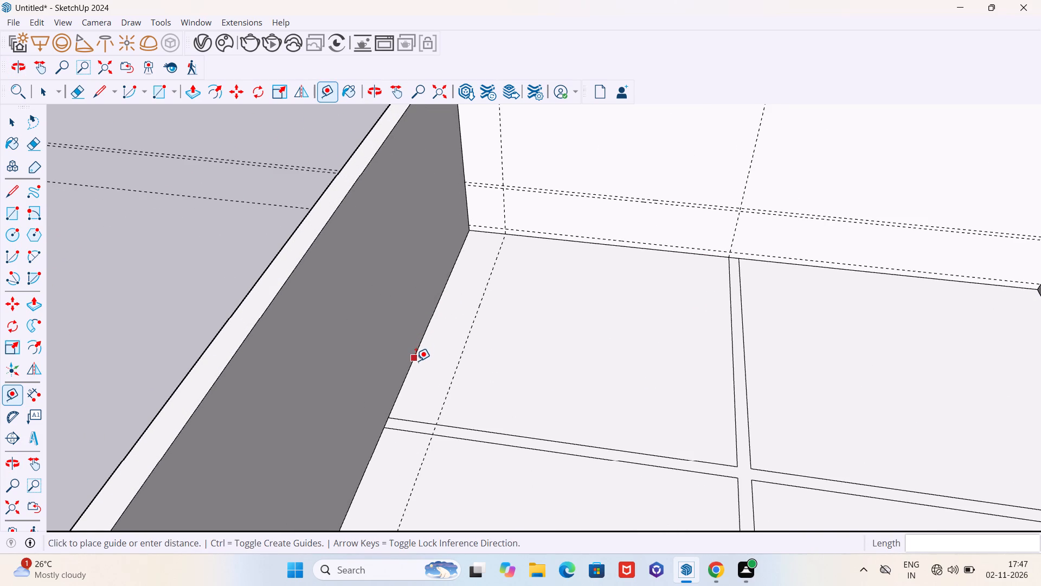
scroll(416, 361, "down", 2)
middle_click_drag(416, 361, 373, 253)
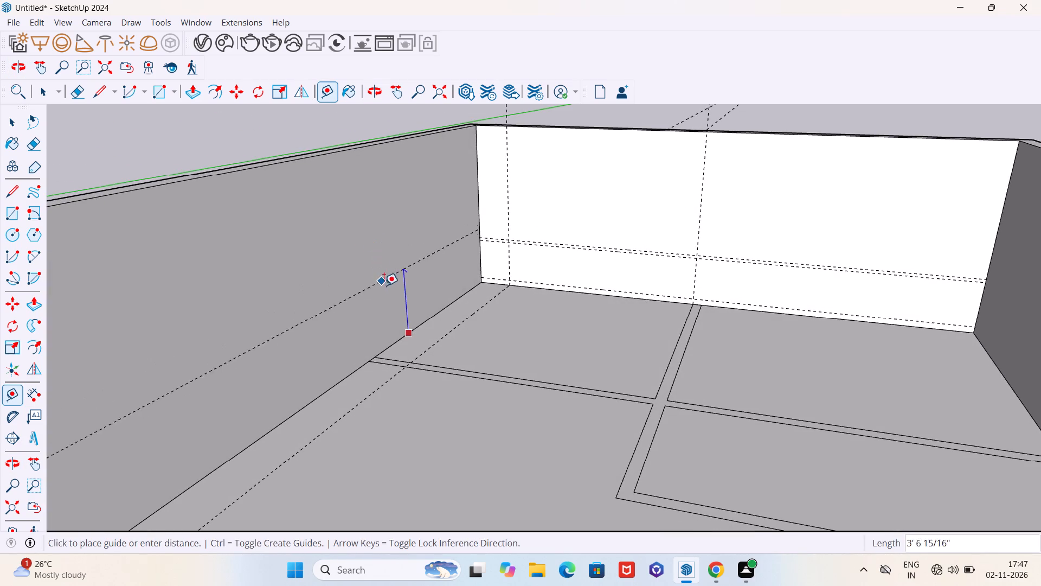
key("4")
key("shift+quotedbl")
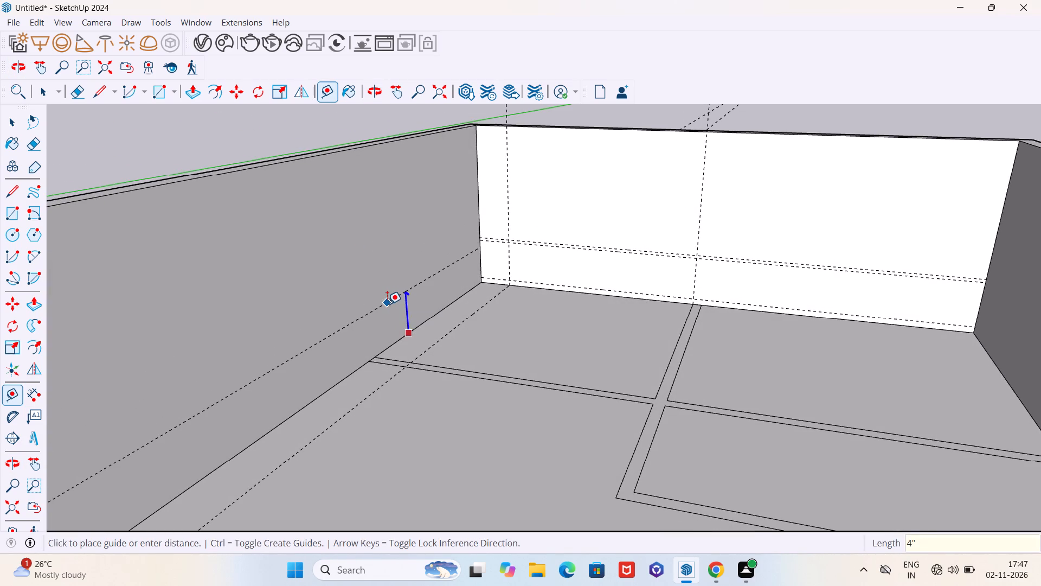
key("Return")
Place a second horizontal guide on the side wall, 2'6" above the 4" guide.
scroll(403, 331, "up", 5)
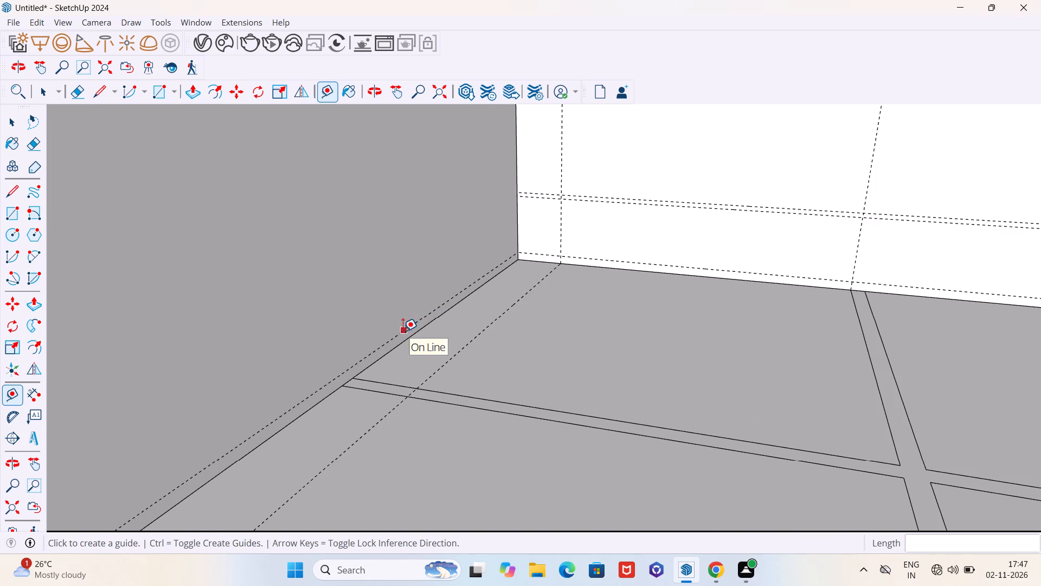
left_click(403, 331)
key("2")
type("'6\"")
key("Return")
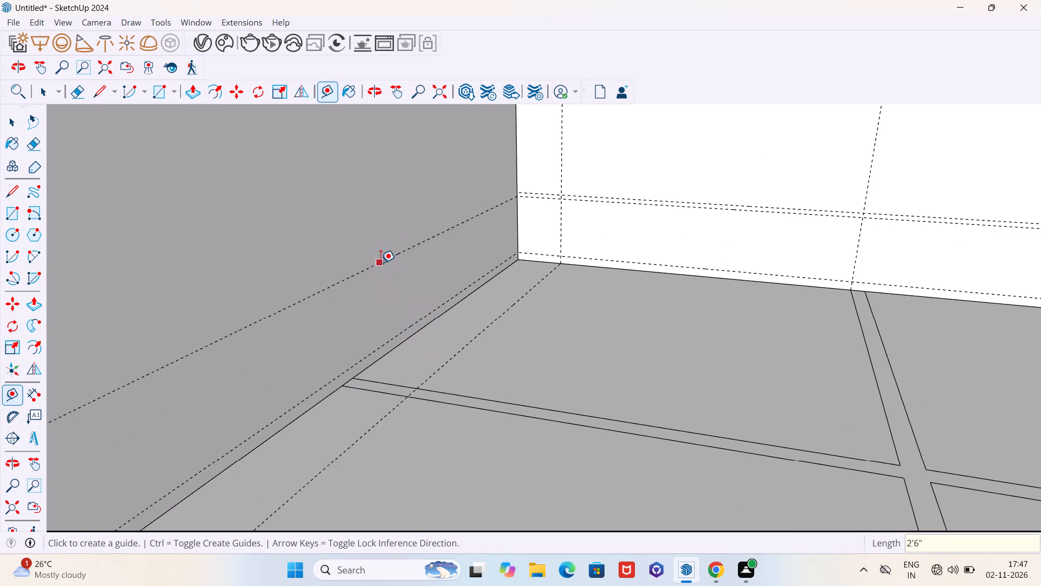
Place a third horizontal guide on the side wall, 2" above the 2'6" guide.
left_click(381, 263)
key("2")
key("shift+quotedbl")
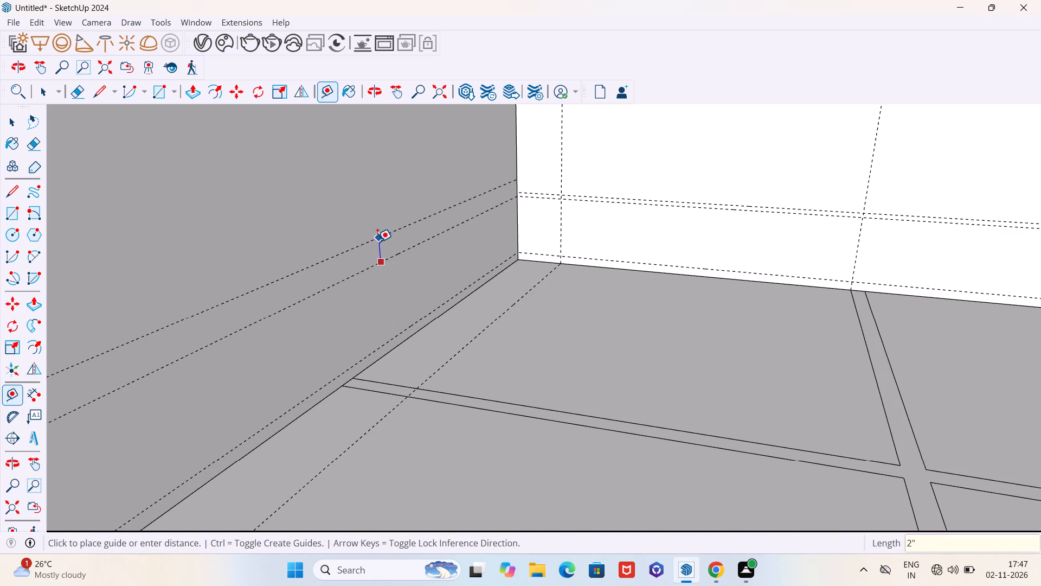
key("Return")
Place a vertical guide on the side wall, 13' from the back corner, at the near edge of the crosswise partition.
scroll(500, 278, "down", 5)
middle_click_drag(499, 276, 460, 284)
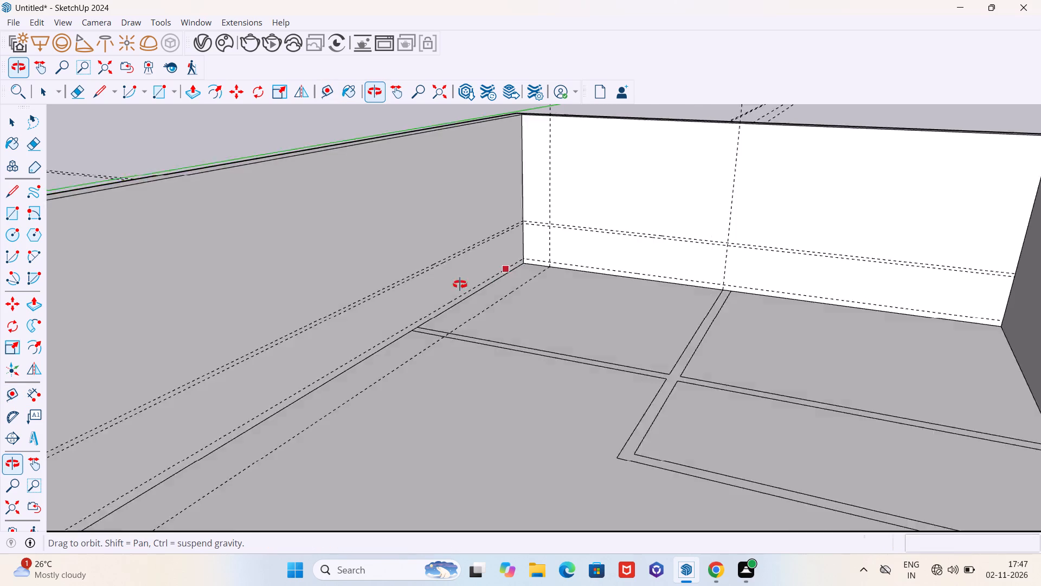
middle_click_drag(460, 284, 313, 332)
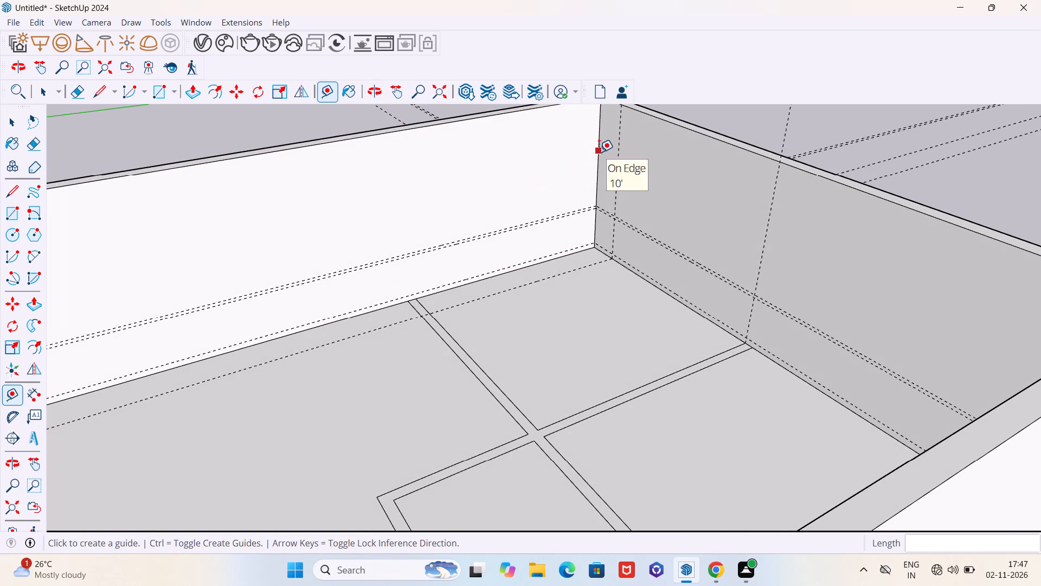
left_click(599, 152)
scroll(408, 303, "up", 4)
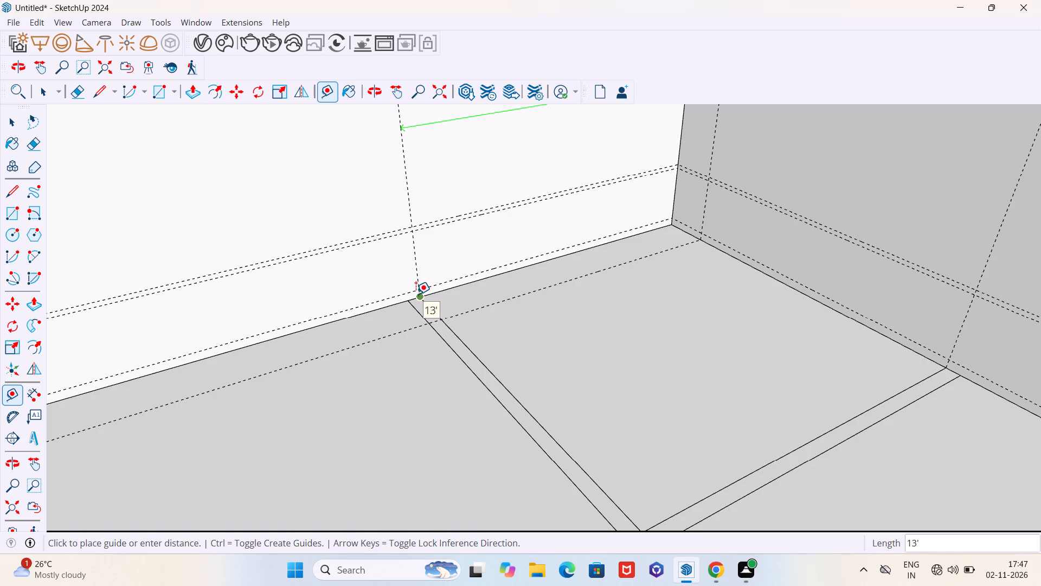
left_click(416, 294)
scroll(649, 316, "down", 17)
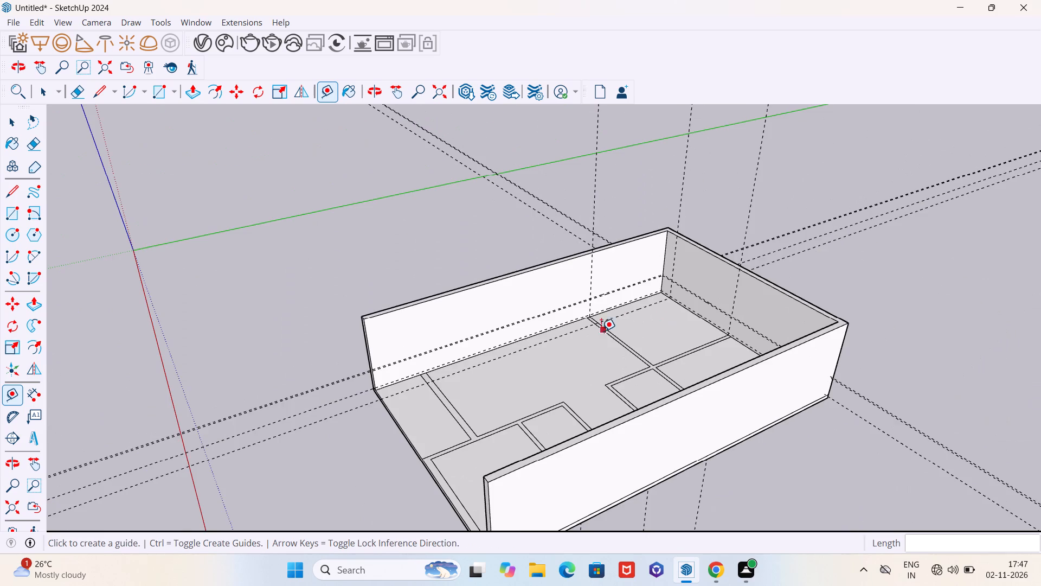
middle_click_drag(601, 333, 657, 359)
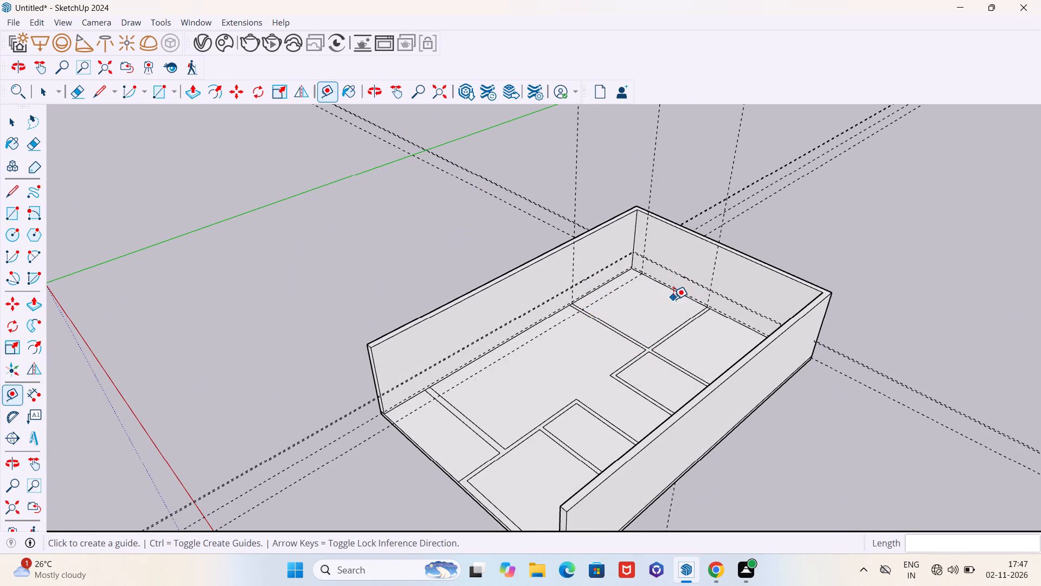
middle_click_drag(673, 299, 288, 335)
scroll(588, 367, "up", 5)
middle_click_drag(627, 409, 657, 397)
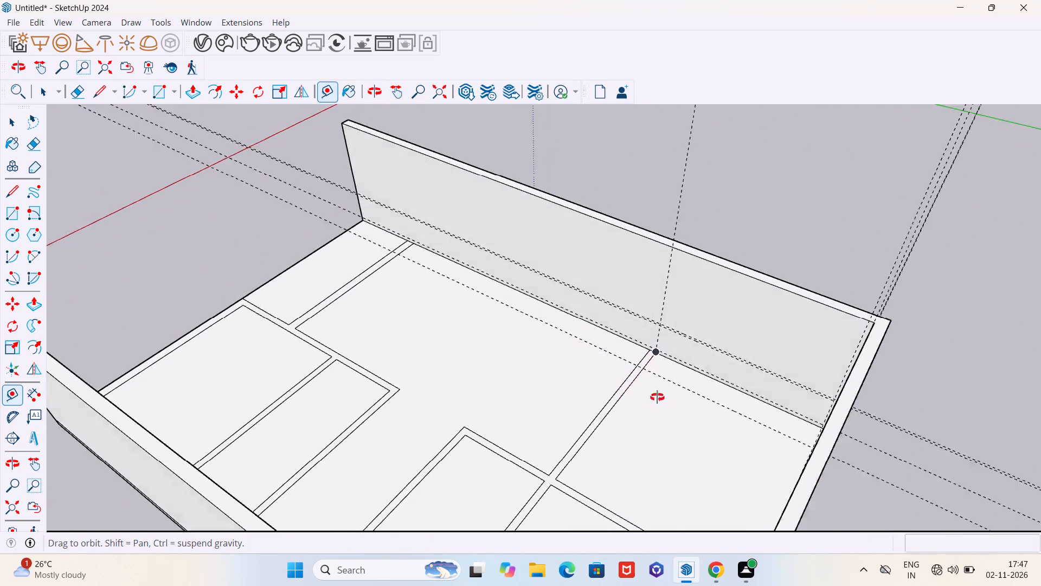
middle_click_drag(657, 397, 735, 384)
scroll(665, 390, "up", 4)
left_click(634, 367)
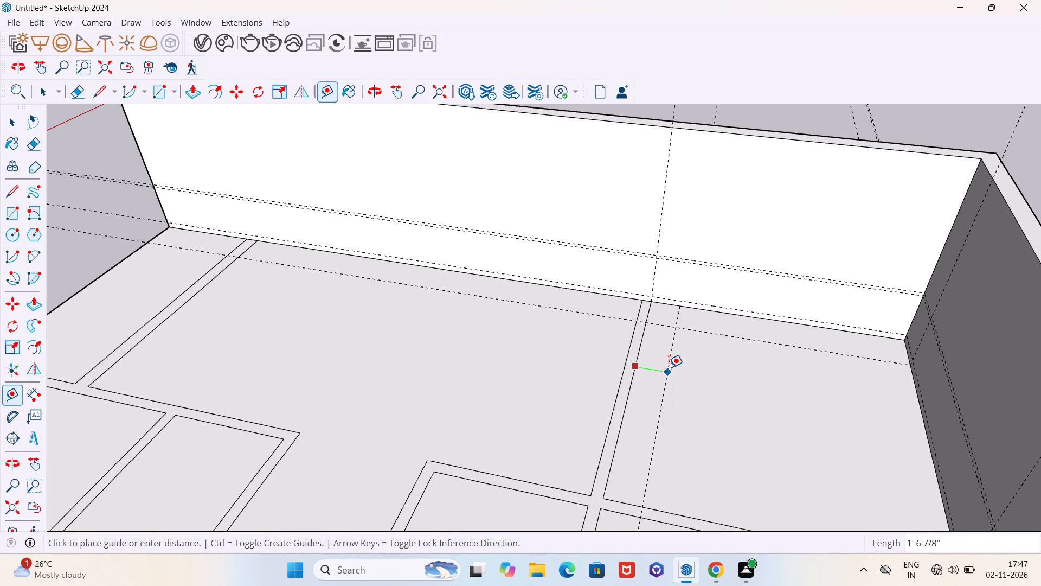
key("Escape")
Place a vertical guide on the side wall, 6" beyond the 13' guide, at the far edge of the crosswise partition.
scroll(596, 405, "down", 2)
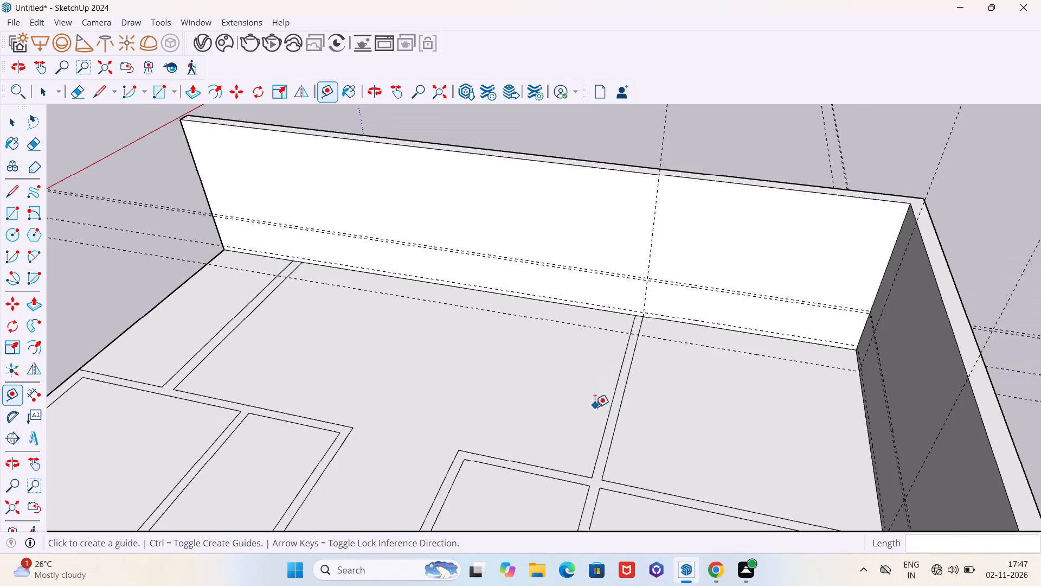
middle_click_drag(597, 408, 615, 405)
scroll(648, 234, "up", 3)
left_click(648, 234)
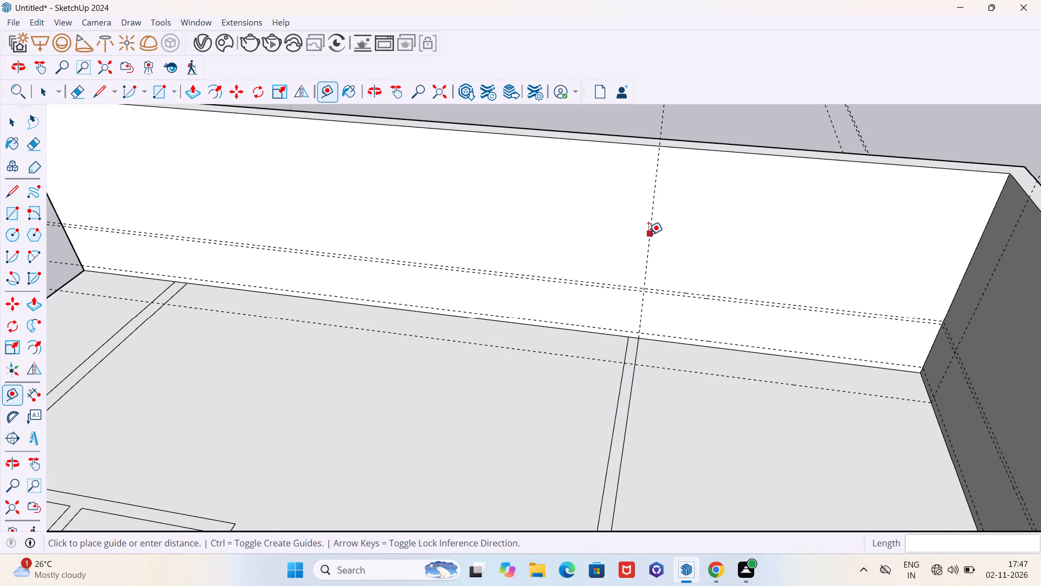
left_click(628, 337)
Erase the 13' vertical guide on the side wall and the crosswise partition's floor line on the rear corner room's side.
key("e")
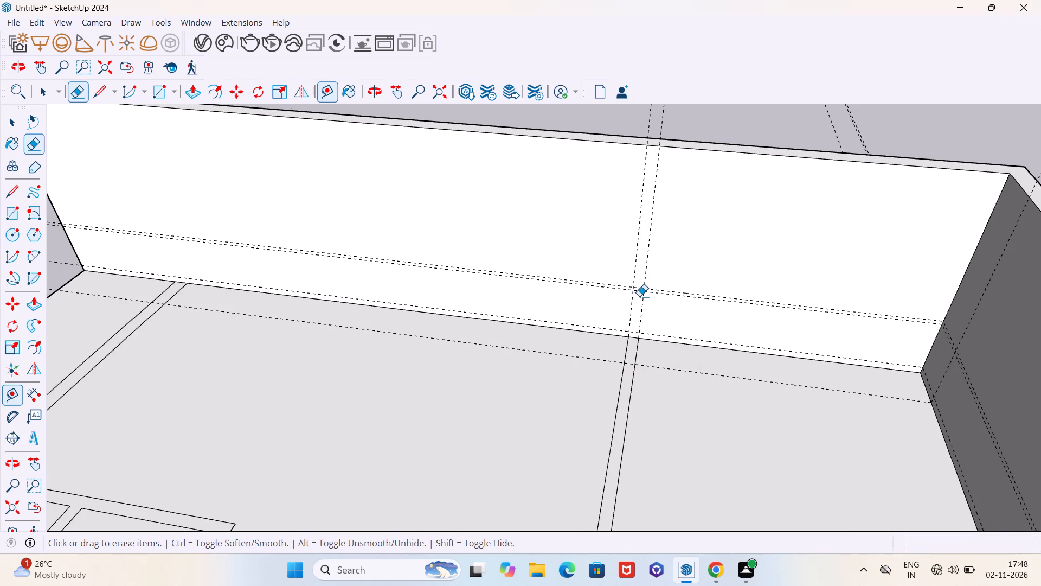
left_click(646, 277)
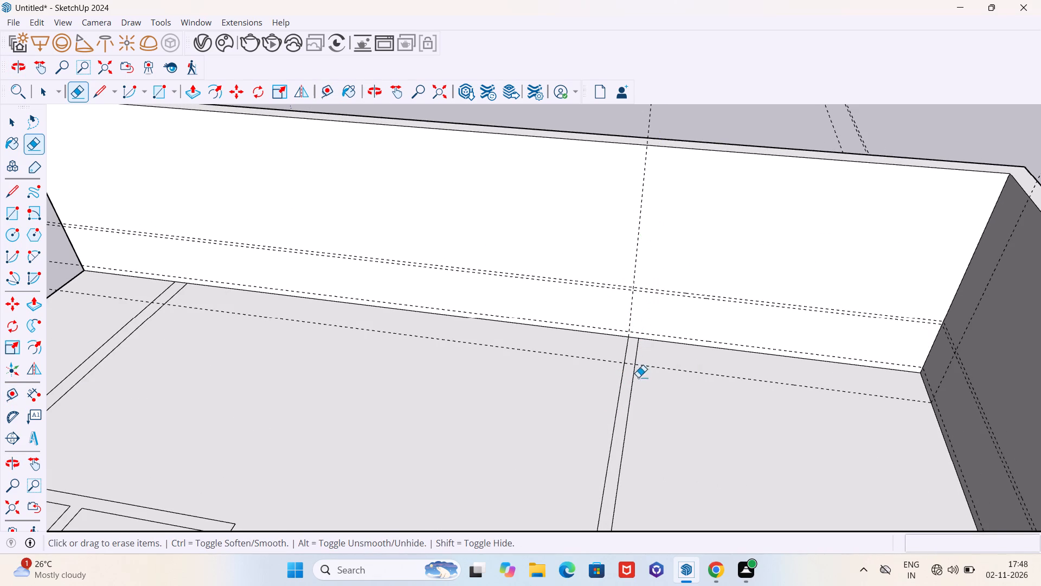
left_click(633, 389)
Place a floor guide 2' inside the rear corner room, parallel to the crosswise partition's remaining floor line.
scroll(638, 339, "down", 3)
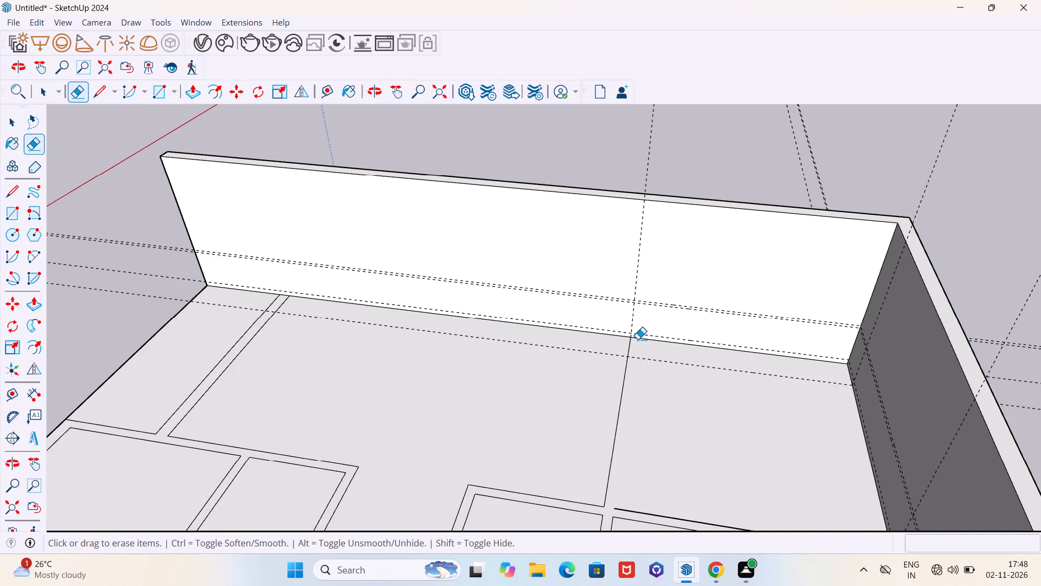
middle_click_drag(640, 388, 652, 391)
key("t")
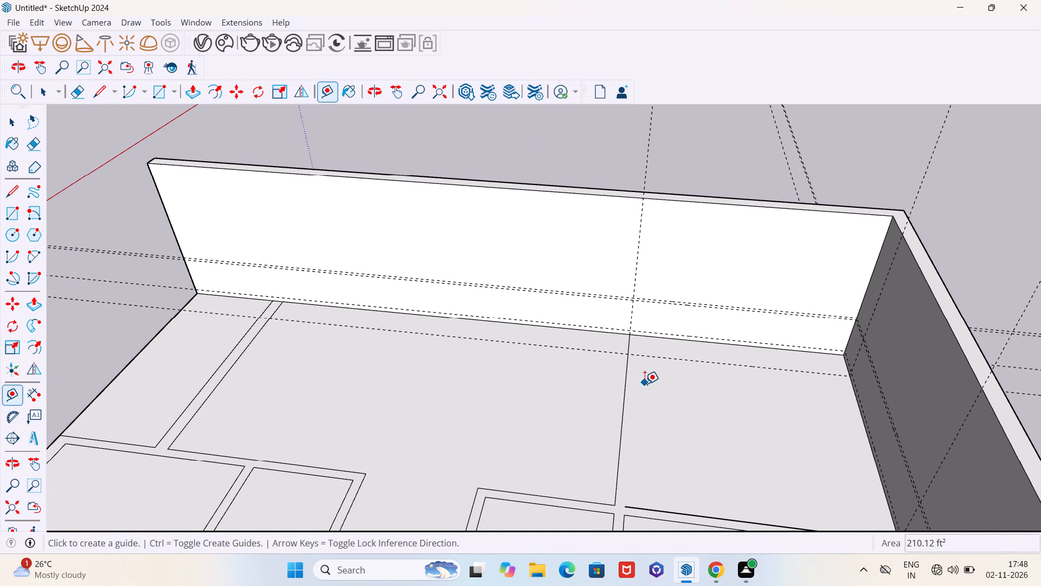
scroll(634, 376, "up", 4)
left_click(620, 387)
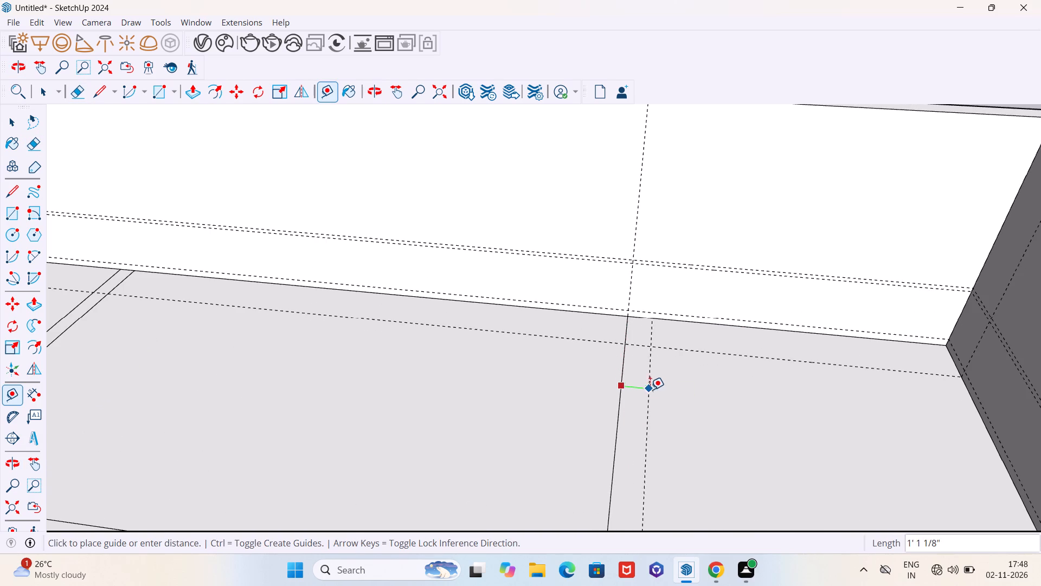
type("2'")
key("Return")
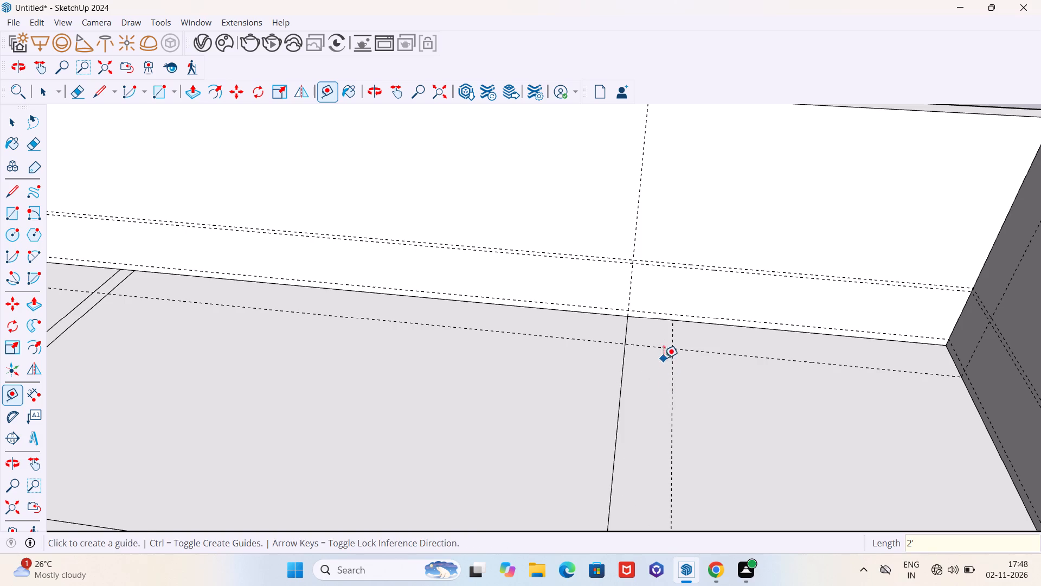
Draw a 2" by 13'9" rectangle on the back wall between the upper two horizontal guides, from the room corner to the far vertical guide.
scroll(664, 358, "down", 10)
middle_click_drag(657, 361, 687, 389)
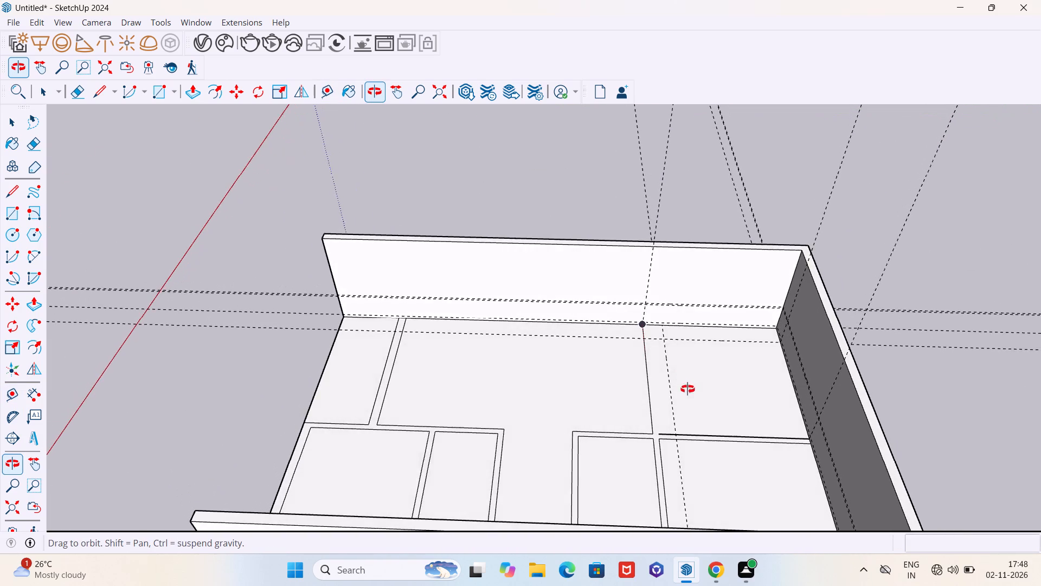
middle_click_drag(687, 389, 744, 380)
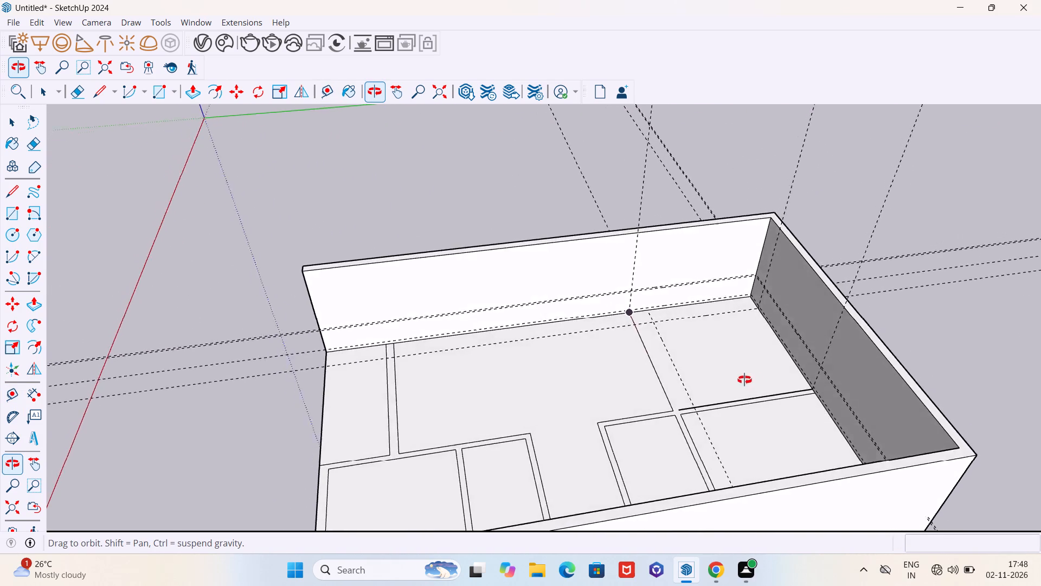
middle_click_drag(744, 380, 823, 329)
scroll(631, 309, "up", 5)
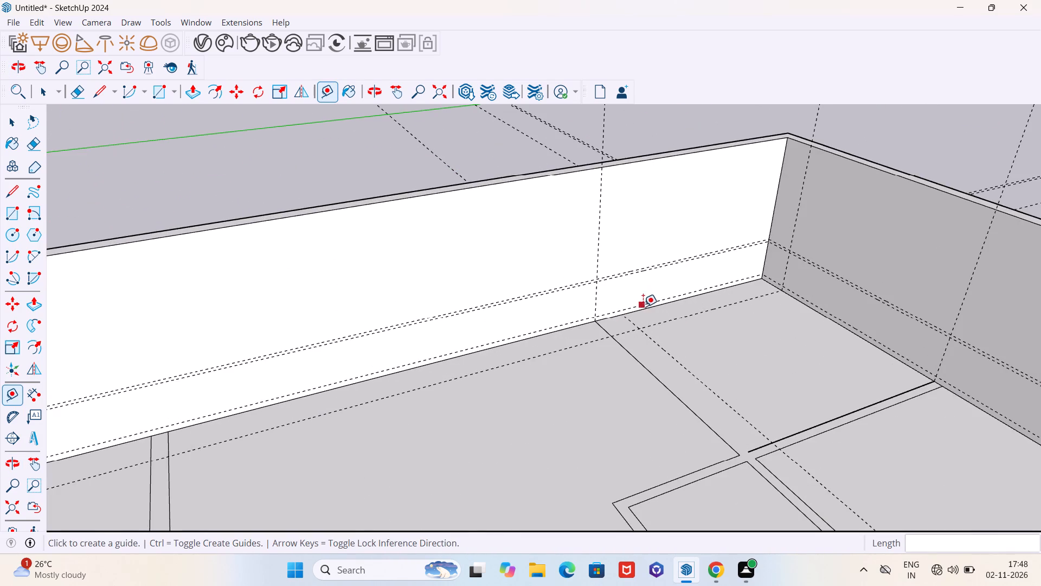
scroll(667, 366, "down", 4)
middle_click_drag(668, 367, 839, 316)
scroll(650, 294, "up", 9)
key("r")
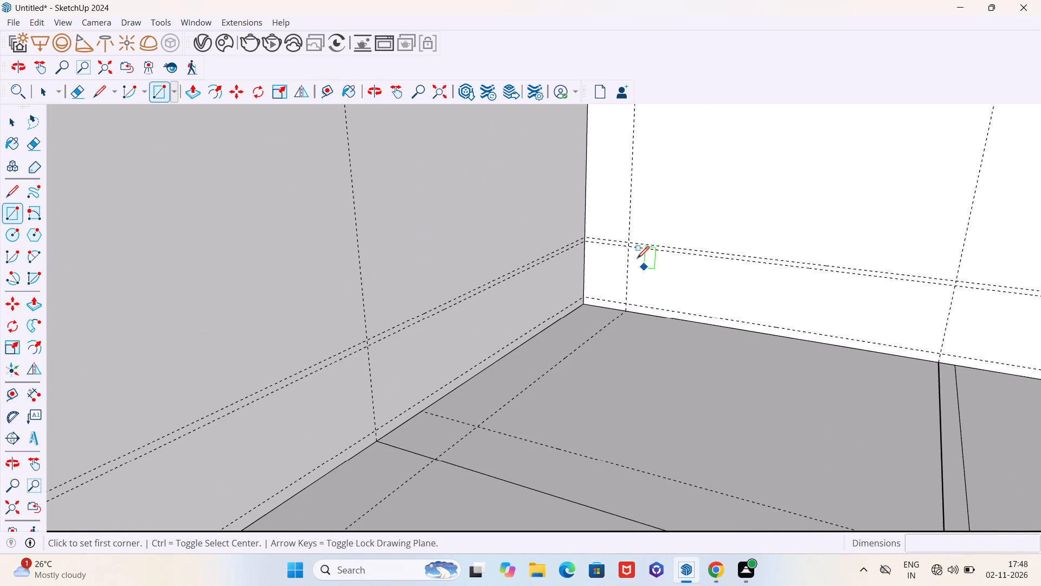
scroll(629, 254, "up", 2)
scroll(628, 253, "down", 2)
scroll(627, 252, "up", 7)
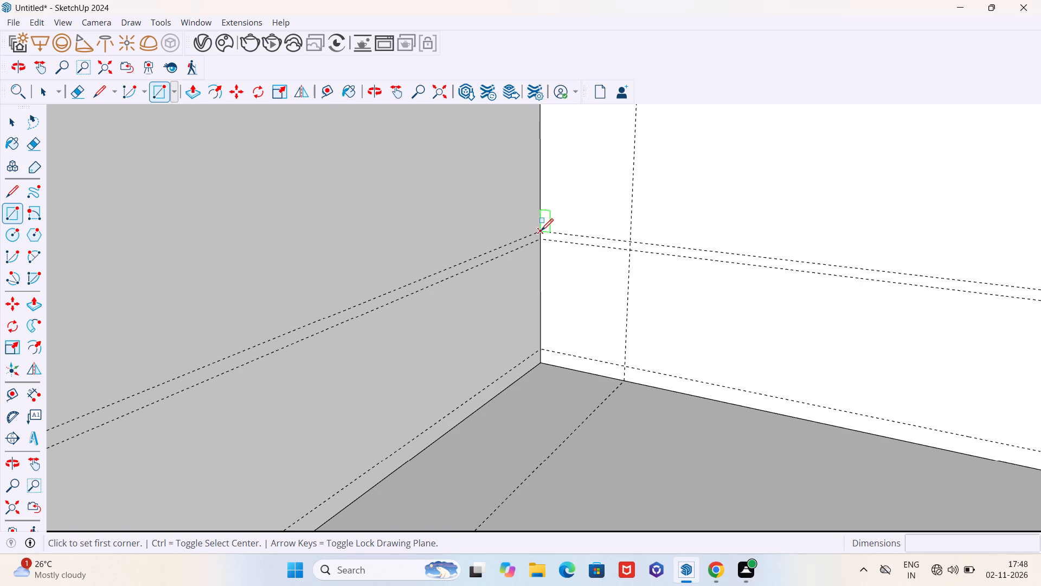
scroll(543, 230, "down", 3)
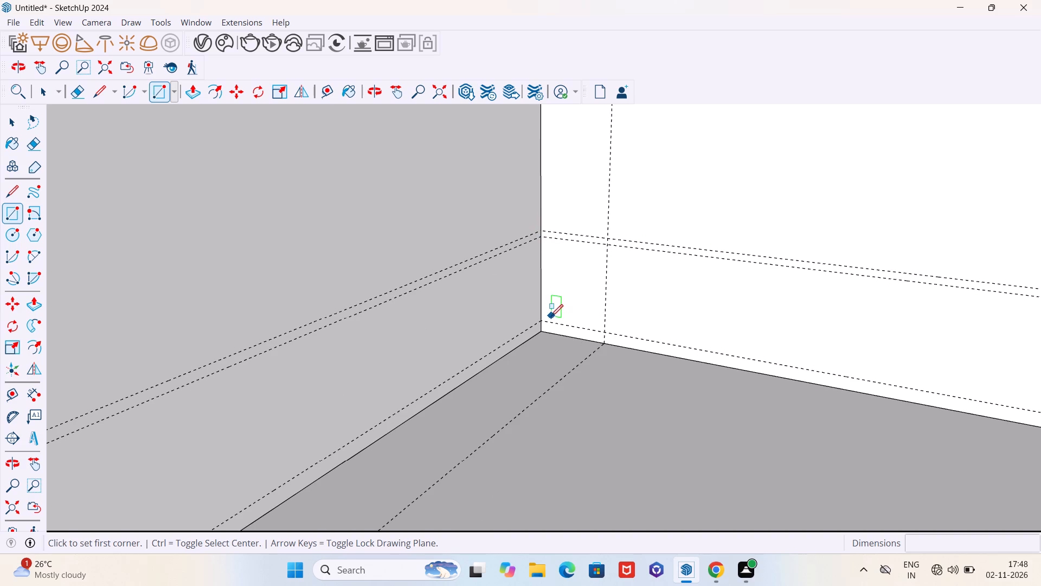
left_click(543, 229)
scroll(543, 229, "down", 5)
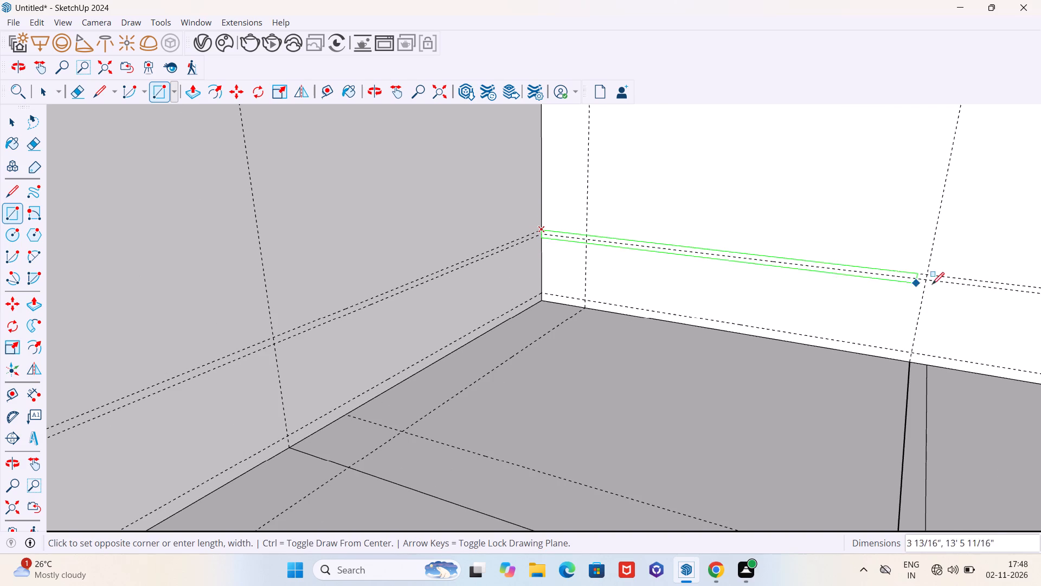
left_click(929, 282)
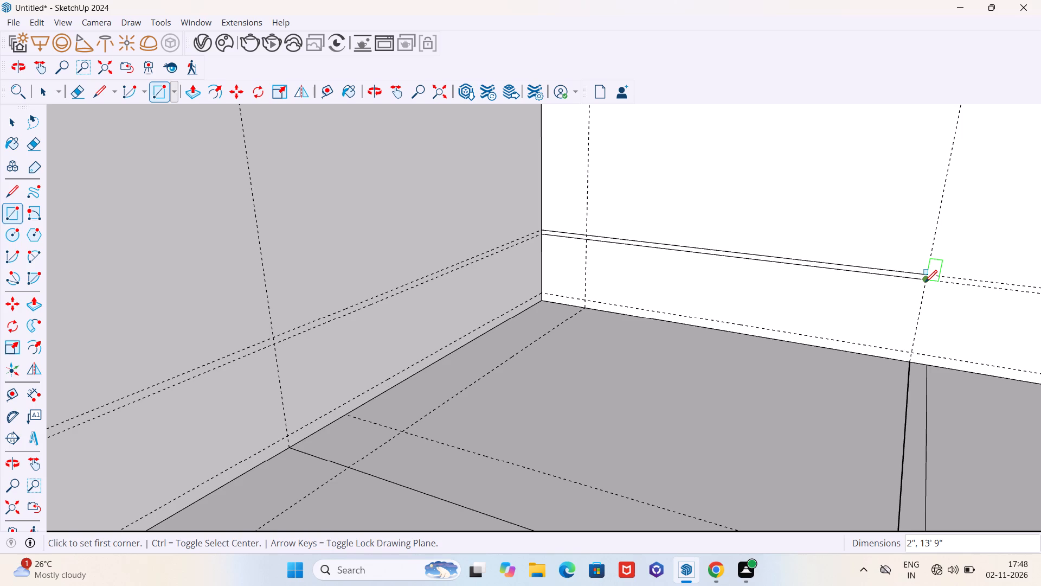
Draw a 13'9" by 2'6" rectangle on the back wall directly below the 2" strip, down to the lowest horizontal guide.
left_click(925, 282)
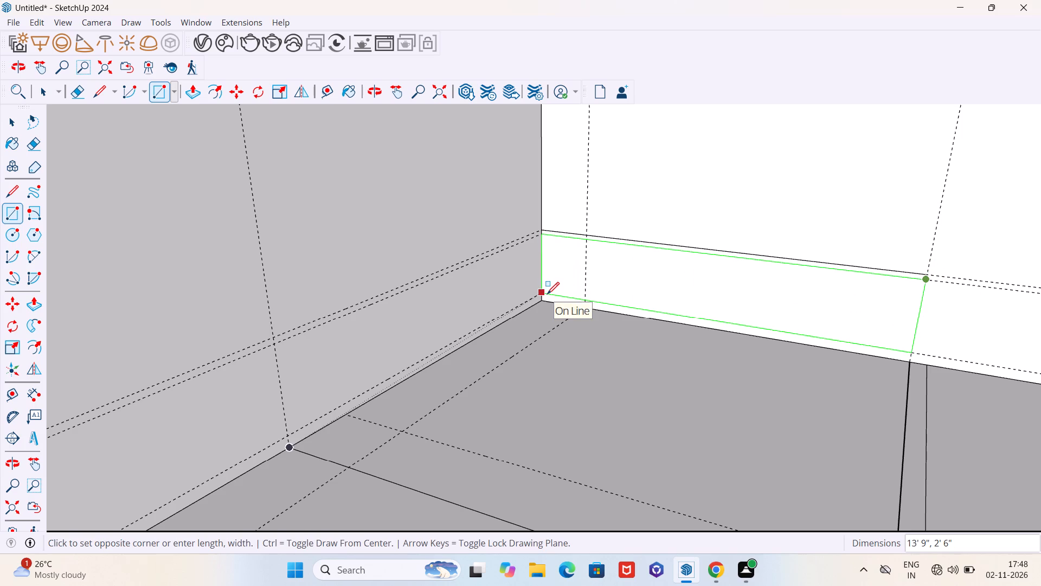
left_click(545, 294)
Draw a 4" vertical line from the 2'6" rectangle's outer bottom corner to the floor, closing off the base strip.
scroll(705, 305, "down", 4)
middle_click_drag(714, 307, 709, 311)
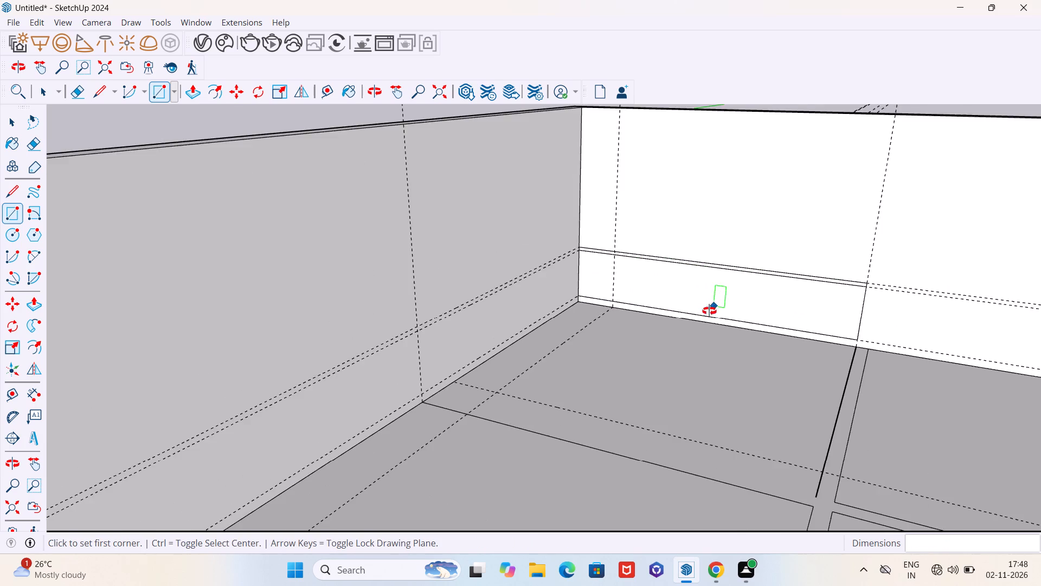
middle_click_drag(709, 311, 569, 318)
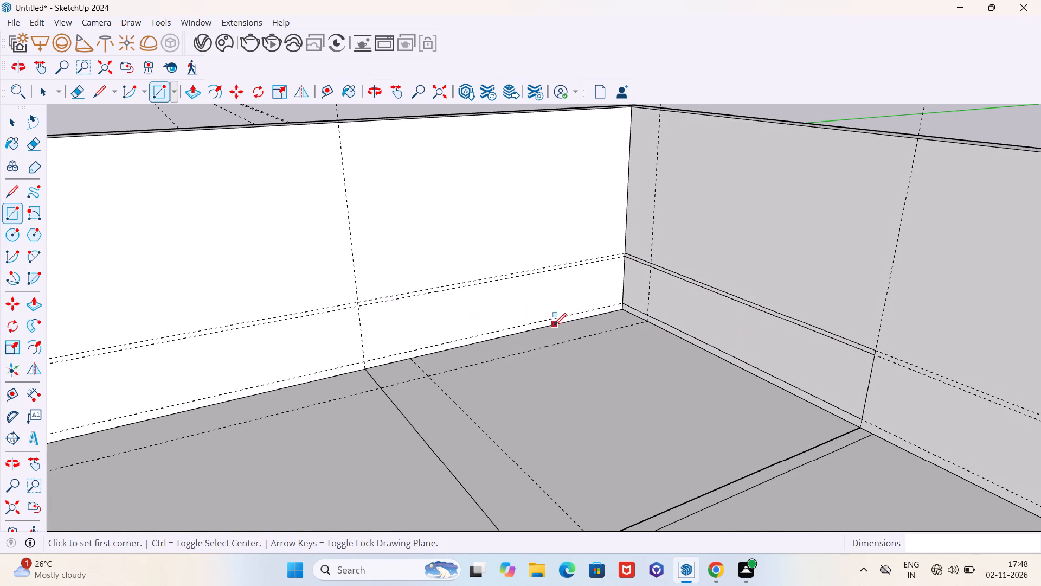
middle_click_drag(554, 325, 507, 333)
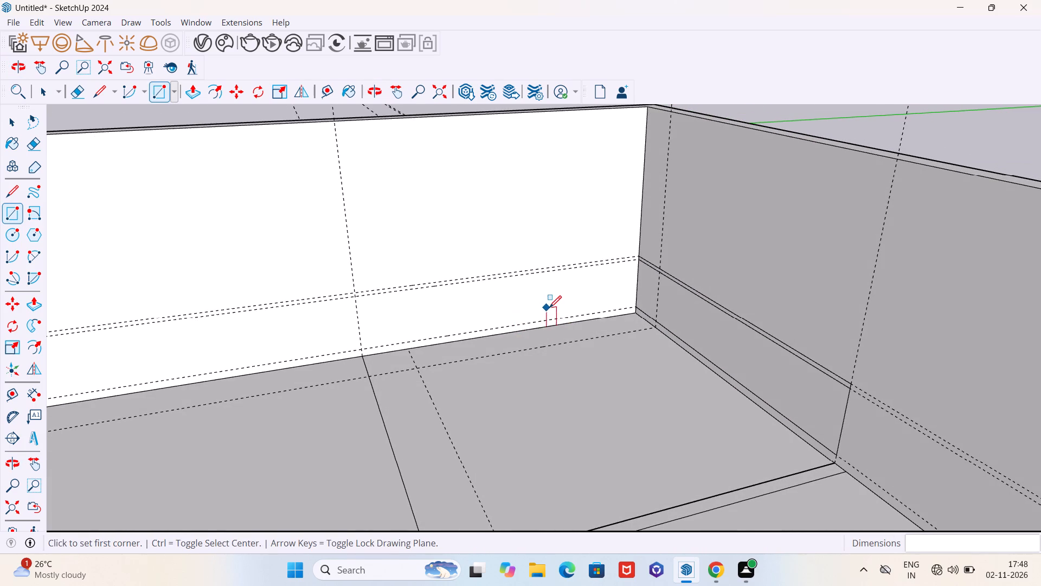
scroll(550, 308, "up", 4)
scroll(648, 345, "down", 4)
middle_click_drag(614, 353, 698, 349)
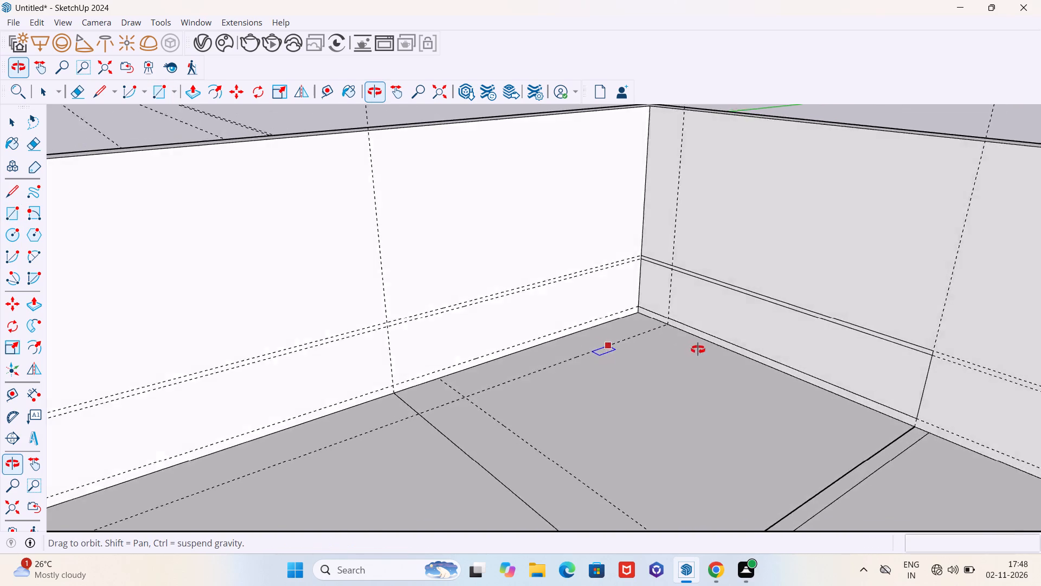
middle_click_drag(698, 349, 743, 356)
scroll(890, 371, "up", 5)
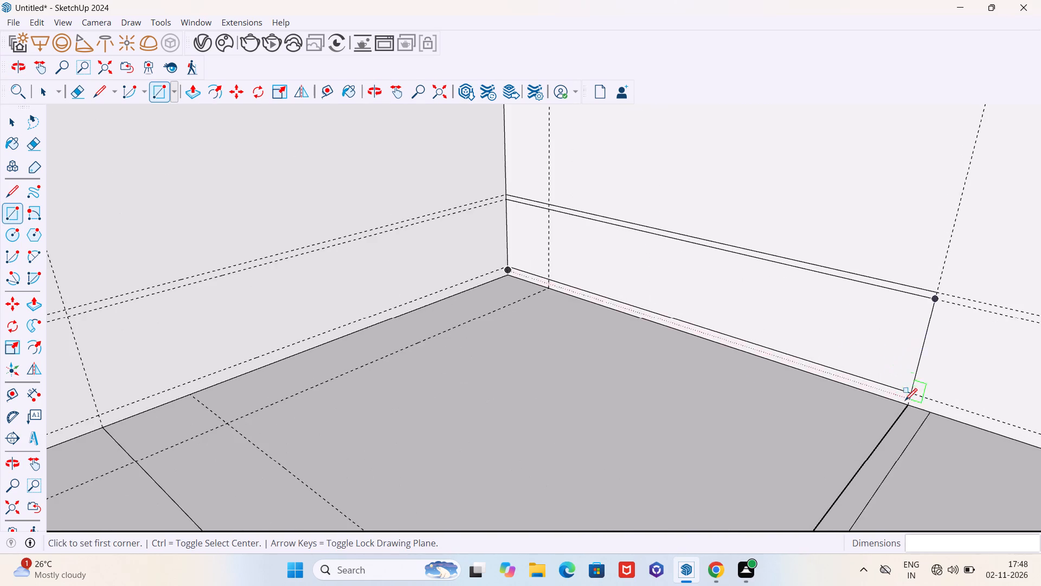
scroll(915, 418, "up", 9)
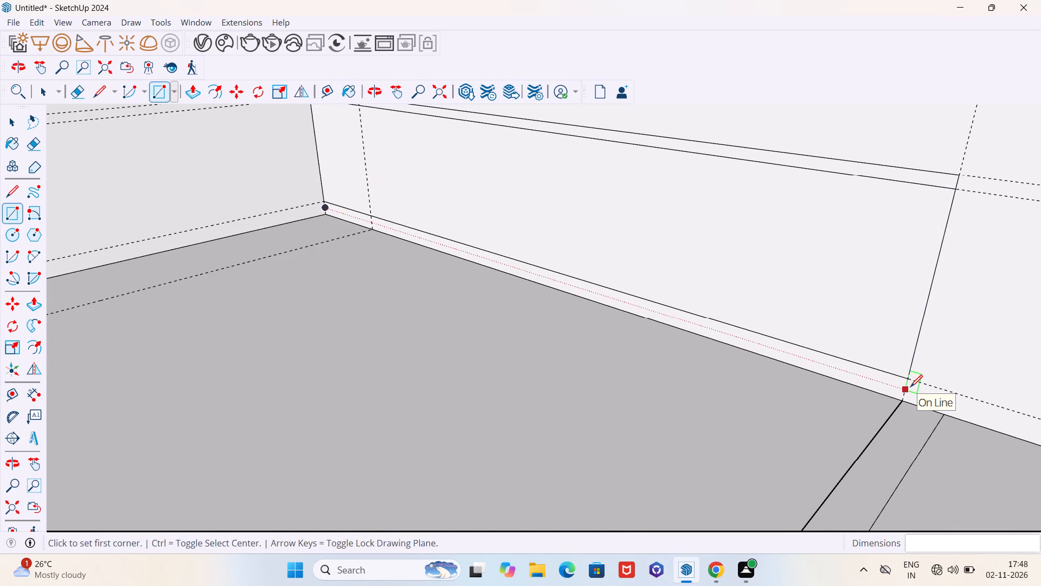
key("l")
left_click(909, 380)
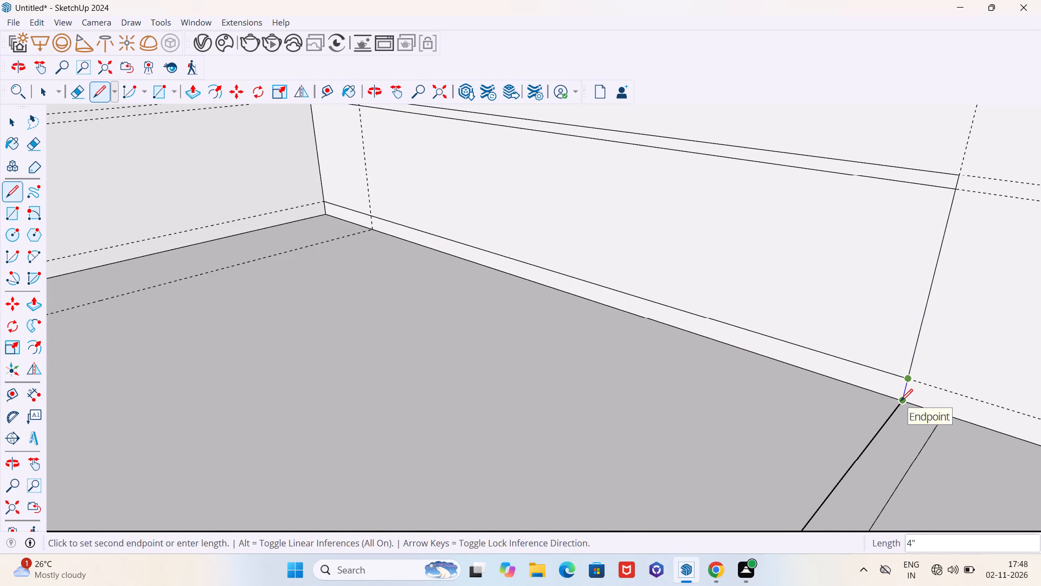
left_click(901, 401)
Extrude the back wall's 4" base strip, 2'6" panel and 2" top strip 2' into the room to form the counter.
scroll(851, 412, "down", 11)
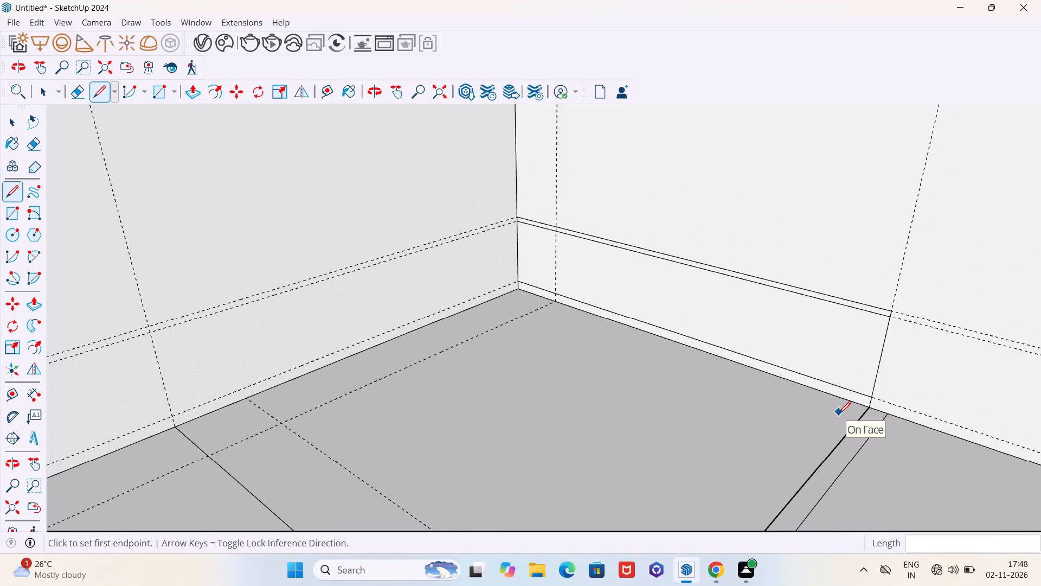
key("space")
key("p")
scroll(864, 328, "up", 1)
scroll(864, 328, "down", 2)
scroll(864, 328, "up", 1)
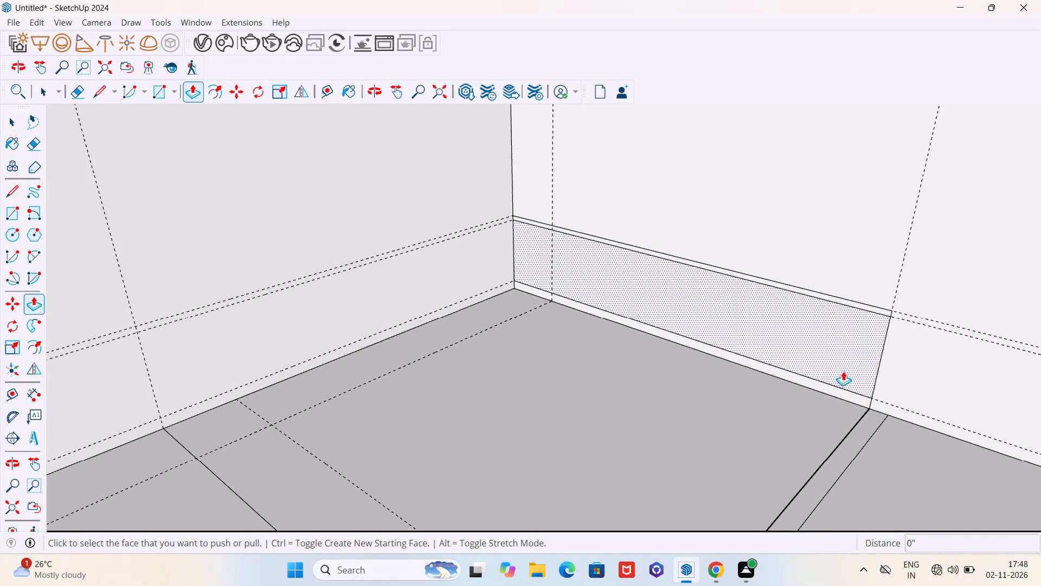
left_click(838, 391)
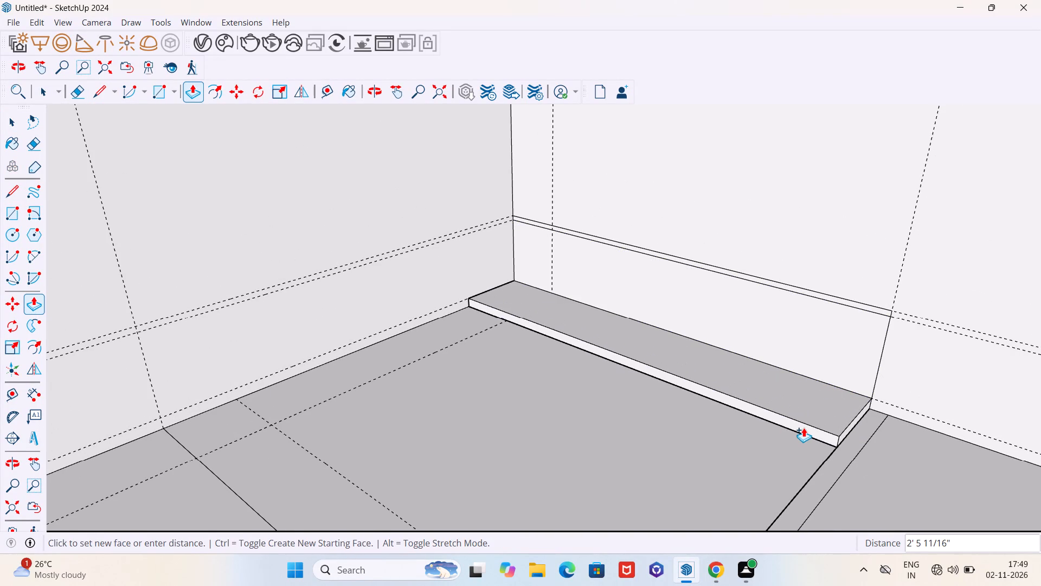
type("2'")
key("Return")
scroll(808, 424, "up", 6)
double_click(896, 333)
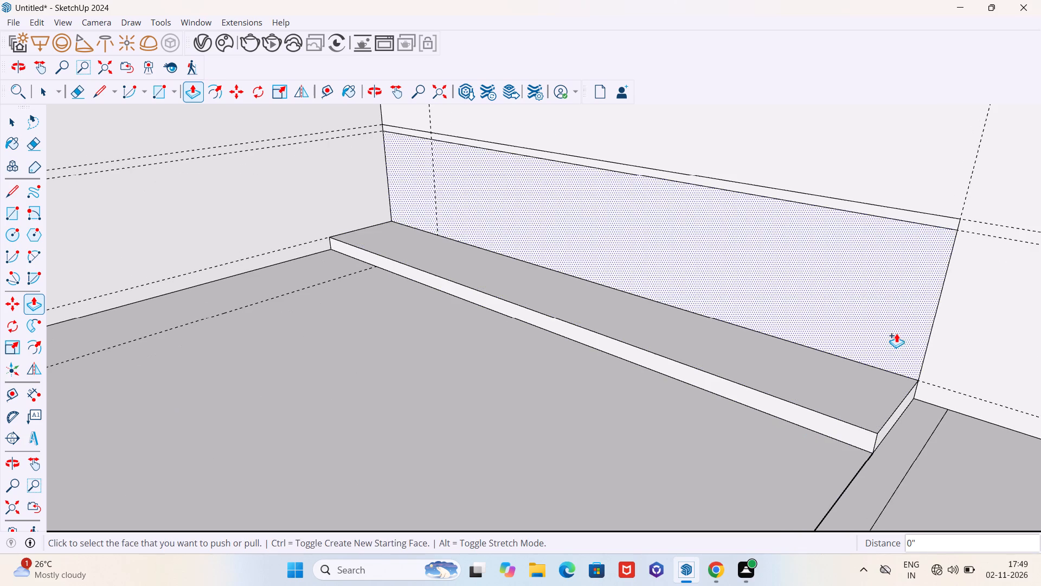
double_click(936, 223)
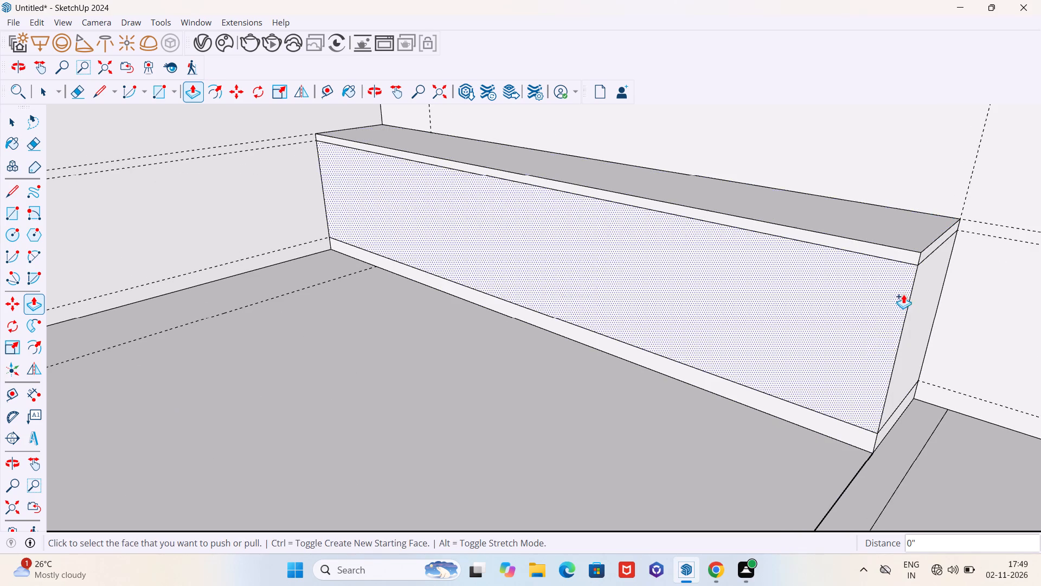
Push the front face of the counter's base strip inward 3" to form a recessed toe kick.
middle_click_drag(881, 343, 790, 337)
scroll(753, 437, "up", 5)
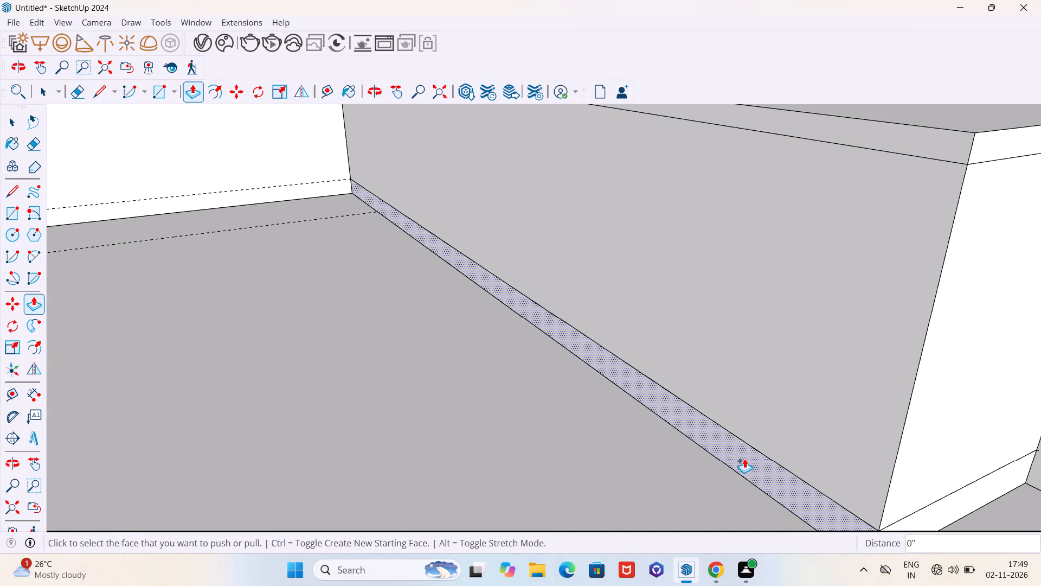
key("space")
type("p")
left_click(744, 463)
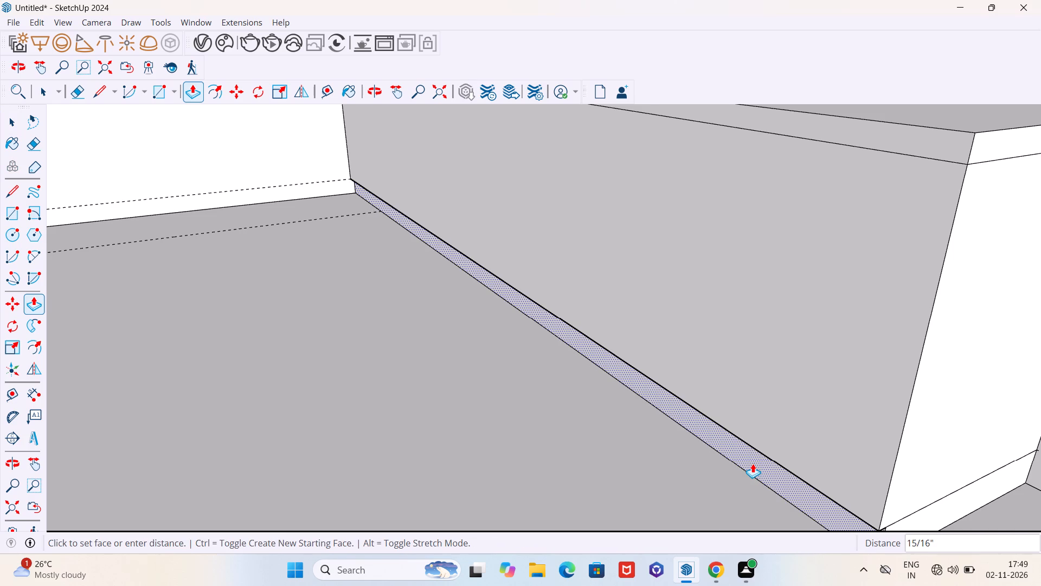
type("3\"")
key("Return")
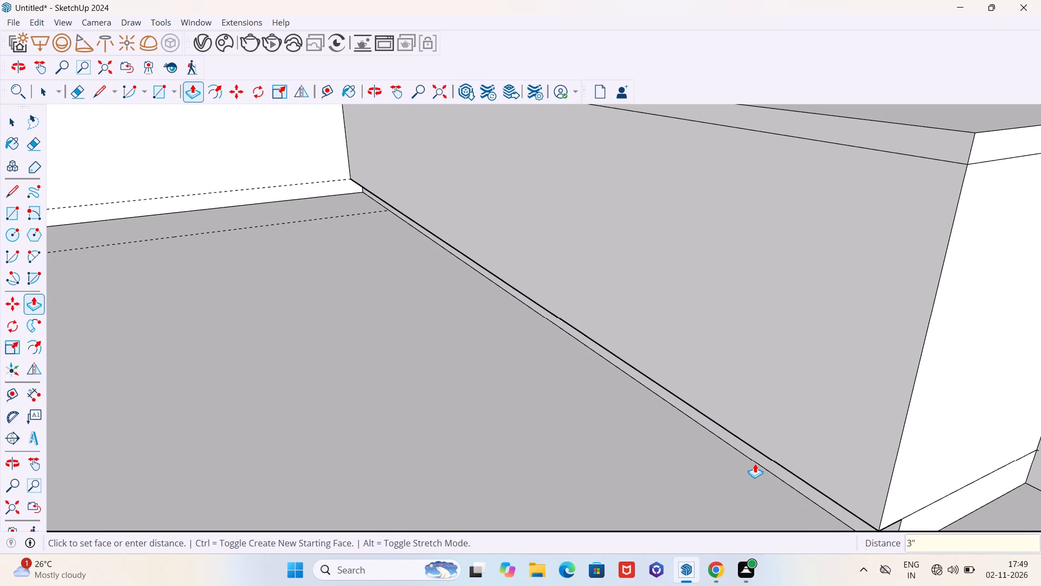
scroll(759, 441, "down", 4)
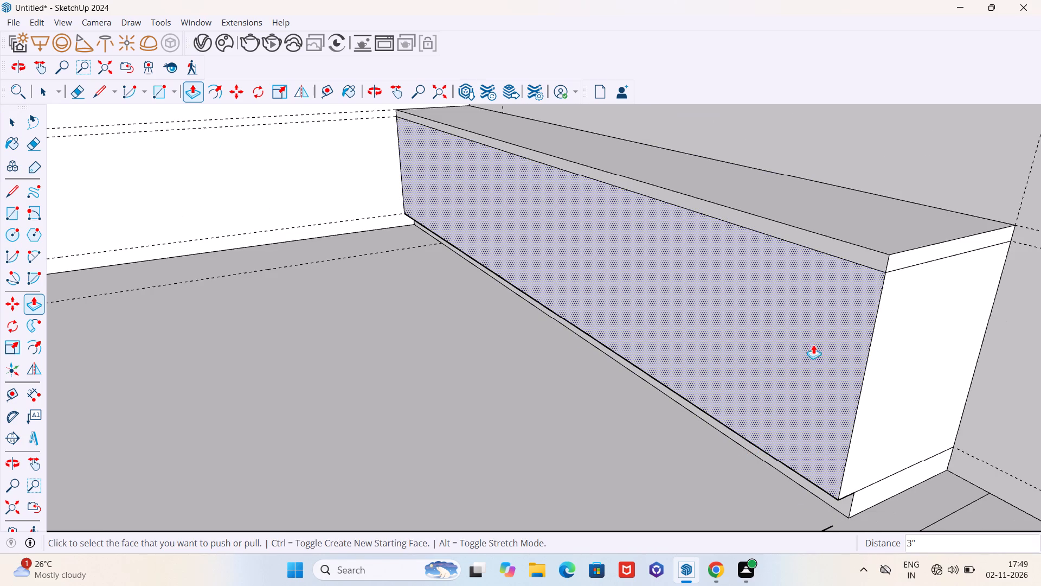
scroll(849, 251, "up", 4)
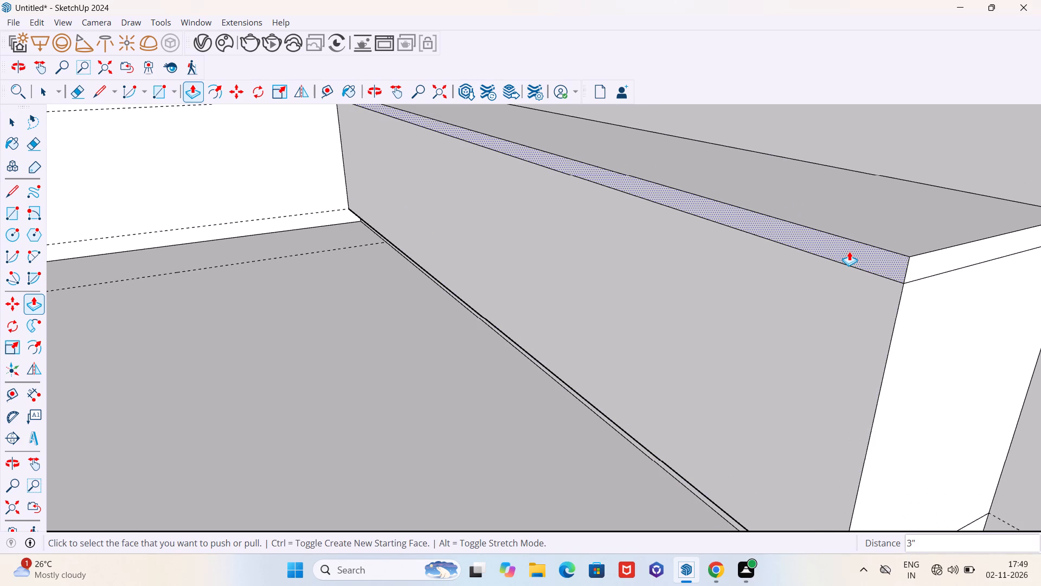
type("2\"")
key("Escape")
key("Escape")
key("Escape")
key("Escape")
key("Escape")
Pull the front face of the counter's top slab outward 2" to form an overhang.
key("space")
type("p")
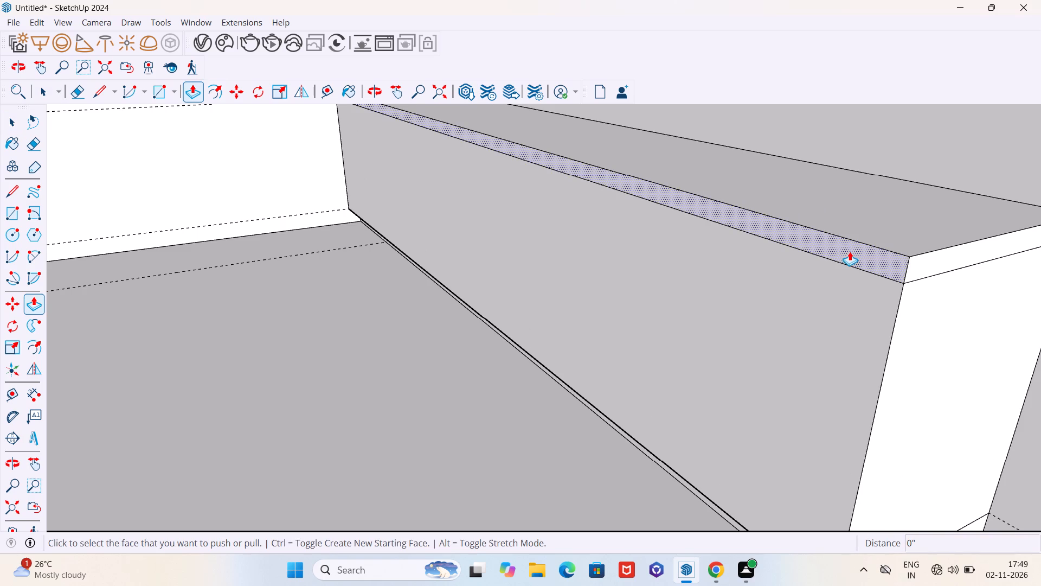
left_click(851, 251)
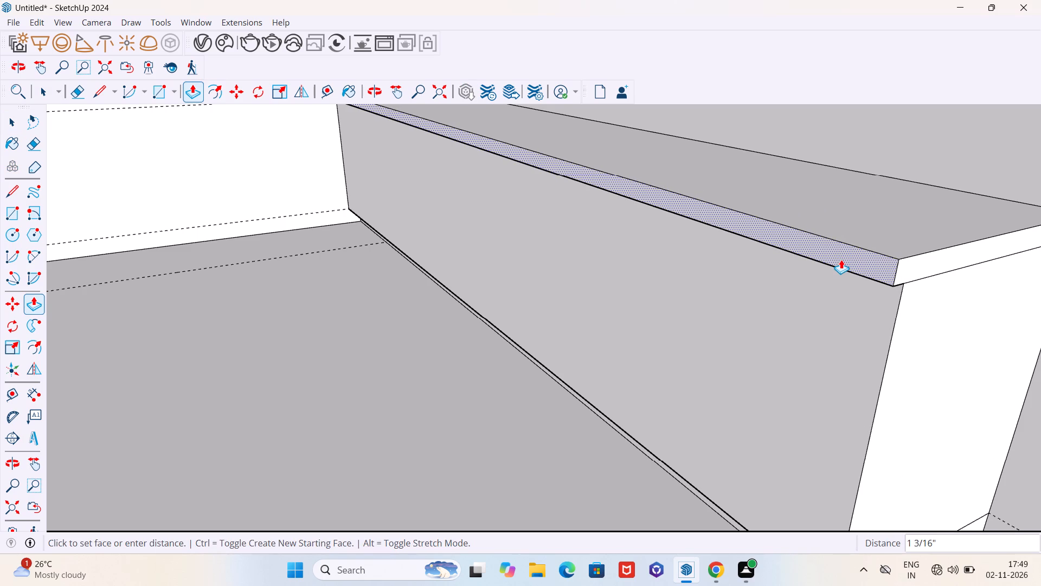
type("2\"")
key("Return")
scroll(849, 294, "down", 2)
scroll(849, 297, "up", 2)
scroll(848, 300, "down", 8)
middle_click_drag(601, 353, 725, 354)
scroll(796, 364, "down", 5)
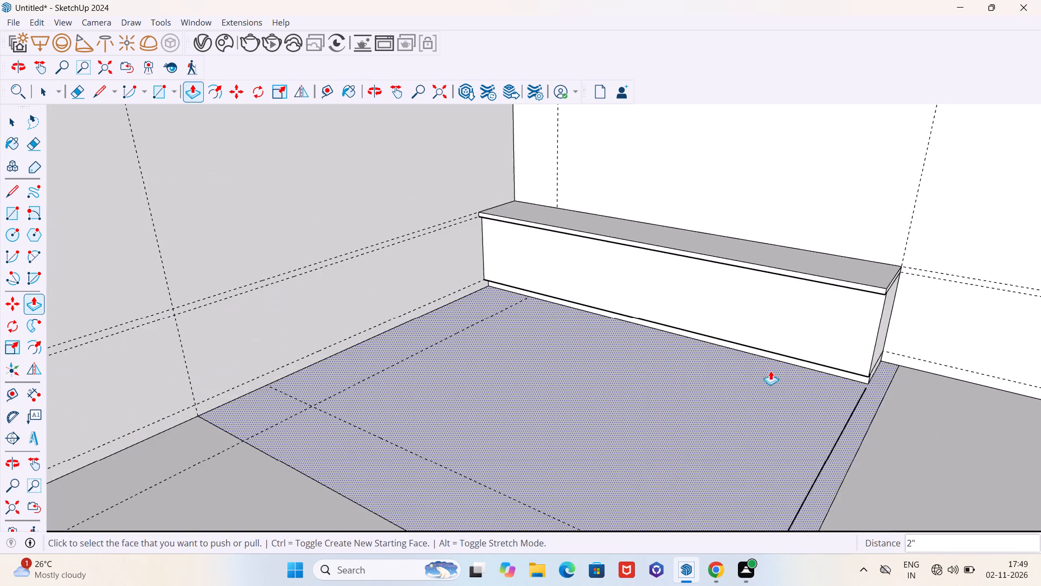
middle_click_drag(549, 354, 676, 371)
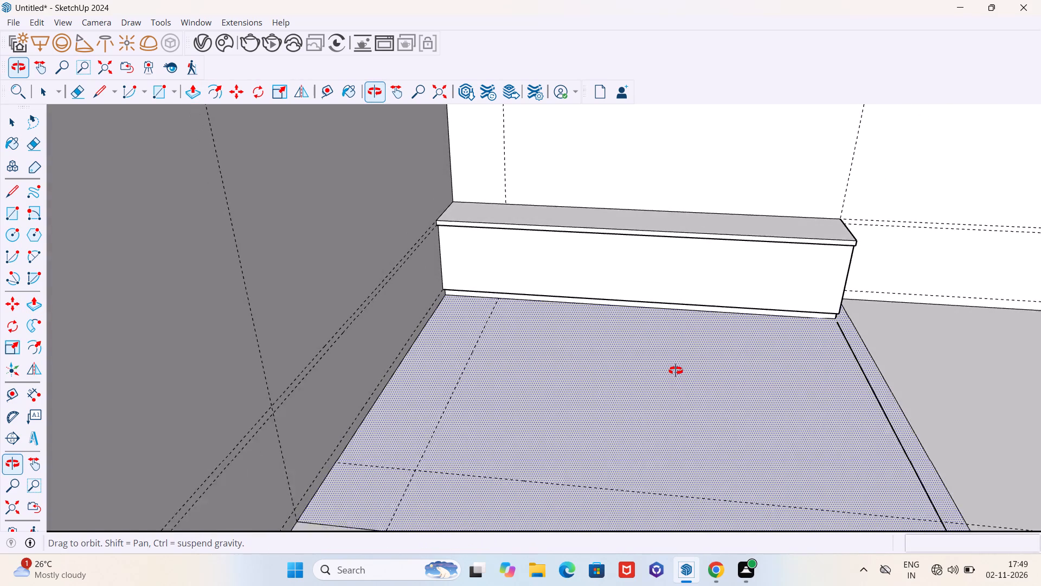
Undo the top slab's overhang and the base strip's toe-kick recess on the back-wall counter.
middle_click_drag(676, 371, 676, 366)
scroll(501, 276, "up", 4)
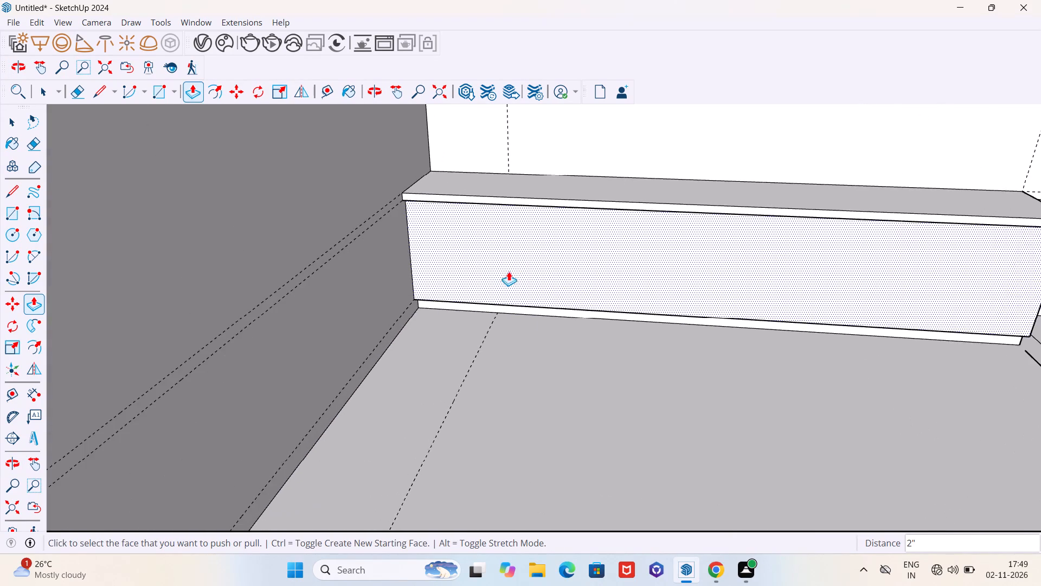
scroll(529, 313, "down", 4)
middle_click_drag(552, 310, 440, 320)
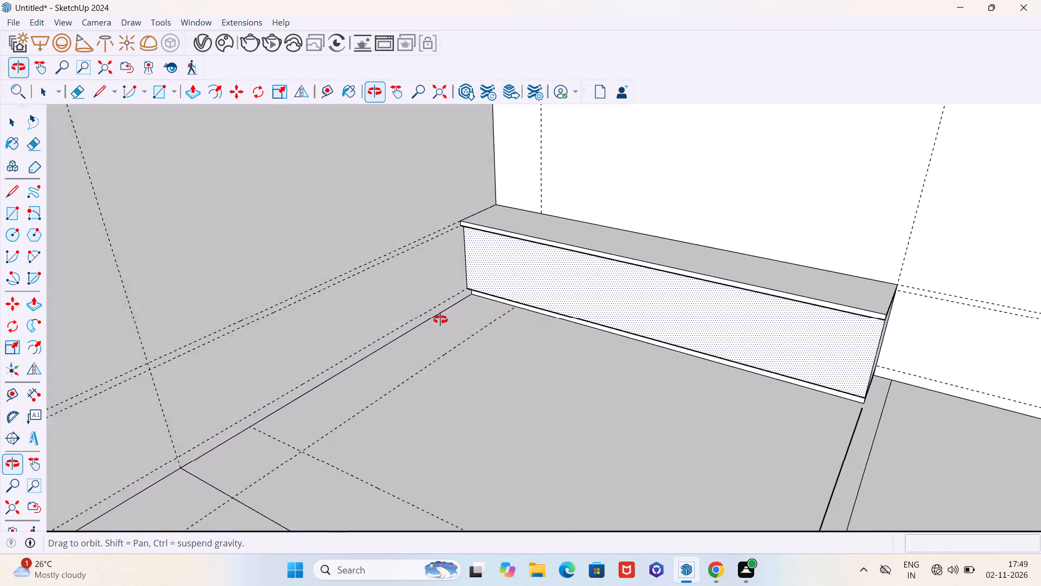
middle_click_drag(440, 320, 399, 325)
scroll(496, 341, "up", 3)
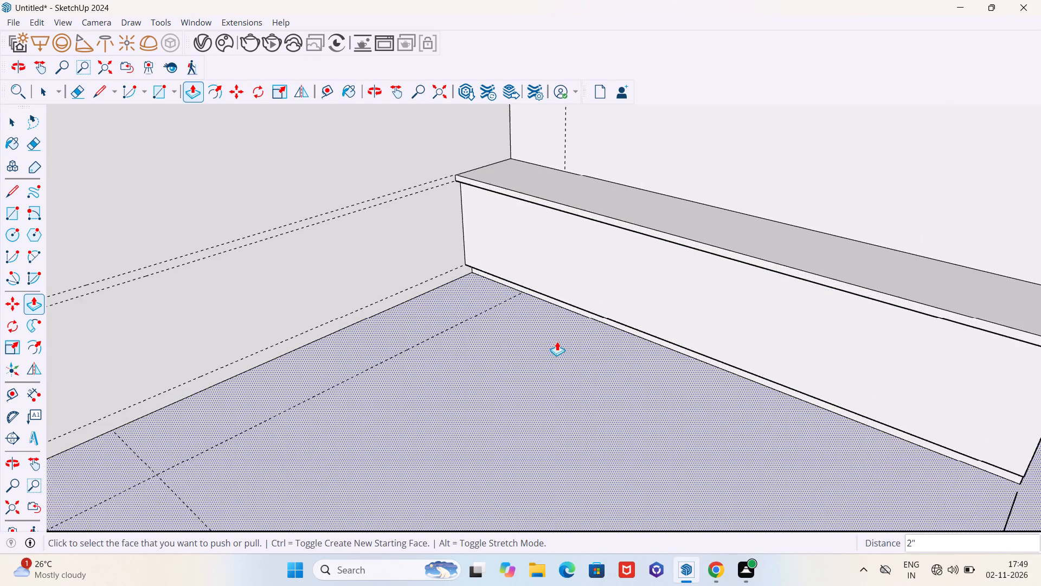
scroll(577, 346, "down", 5)
middle_click_drag(554, 361, 575, 337)
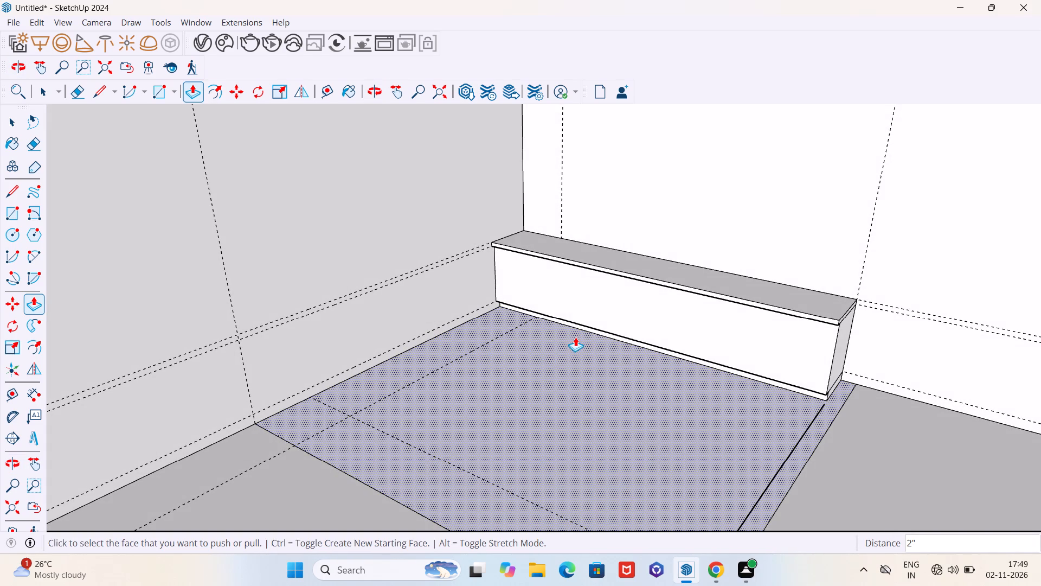
key("ctrl+z")
key("ctrl+z")
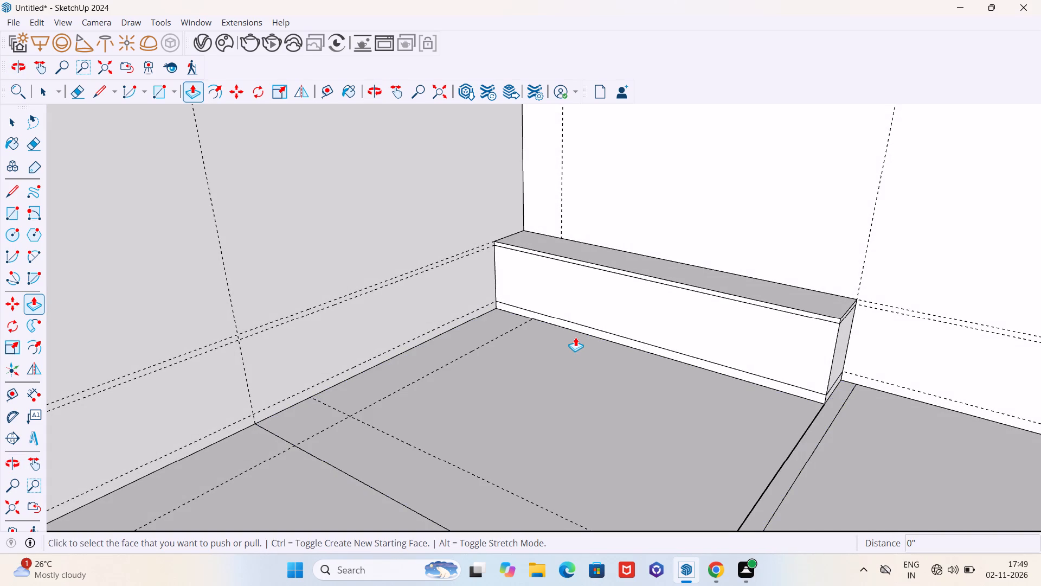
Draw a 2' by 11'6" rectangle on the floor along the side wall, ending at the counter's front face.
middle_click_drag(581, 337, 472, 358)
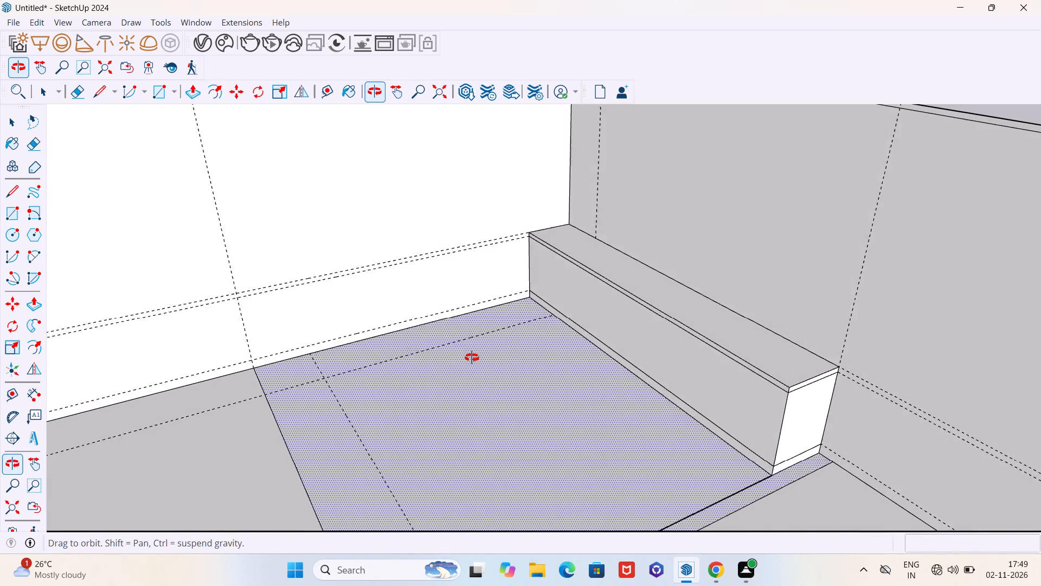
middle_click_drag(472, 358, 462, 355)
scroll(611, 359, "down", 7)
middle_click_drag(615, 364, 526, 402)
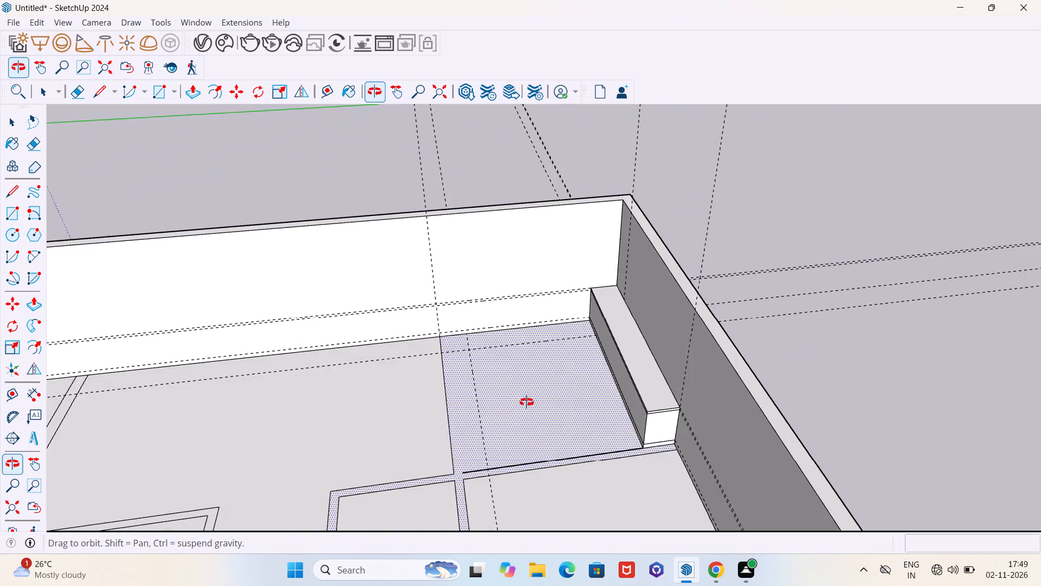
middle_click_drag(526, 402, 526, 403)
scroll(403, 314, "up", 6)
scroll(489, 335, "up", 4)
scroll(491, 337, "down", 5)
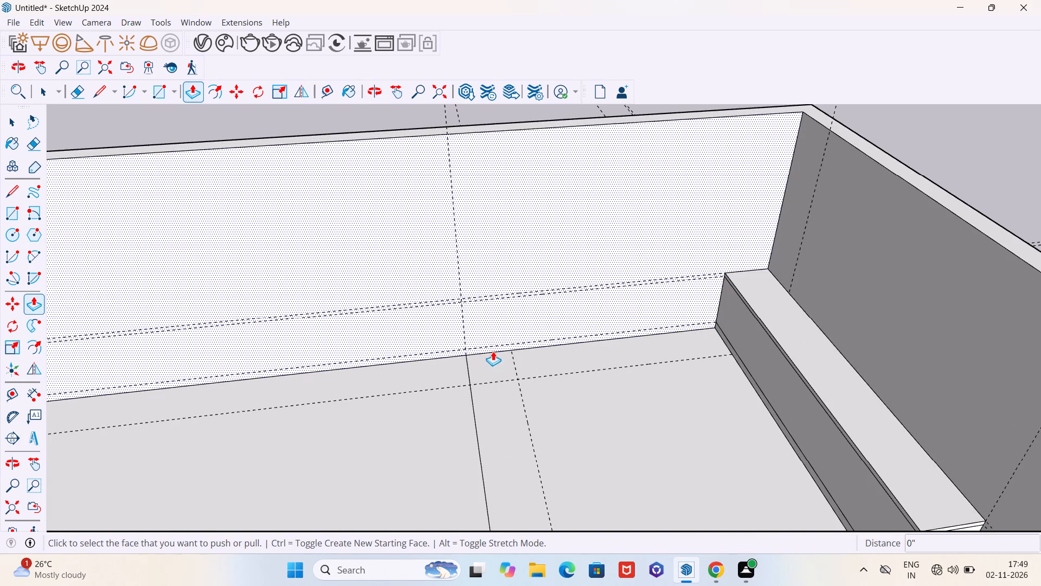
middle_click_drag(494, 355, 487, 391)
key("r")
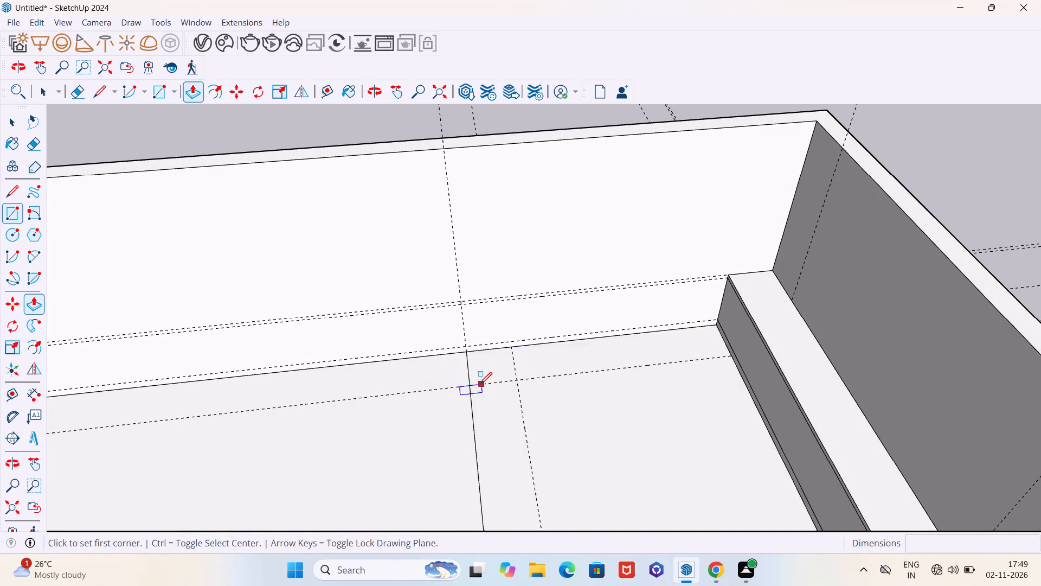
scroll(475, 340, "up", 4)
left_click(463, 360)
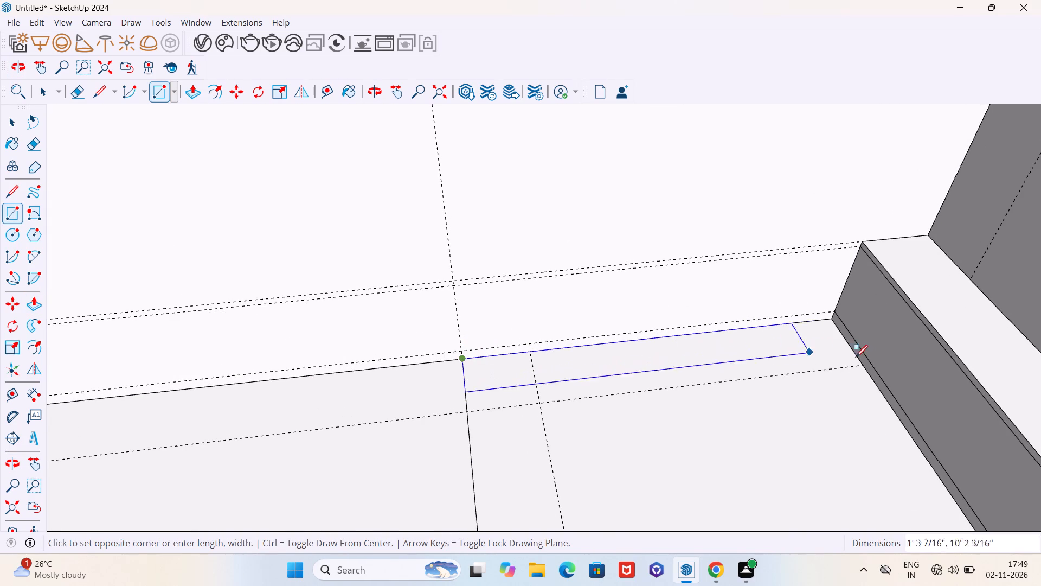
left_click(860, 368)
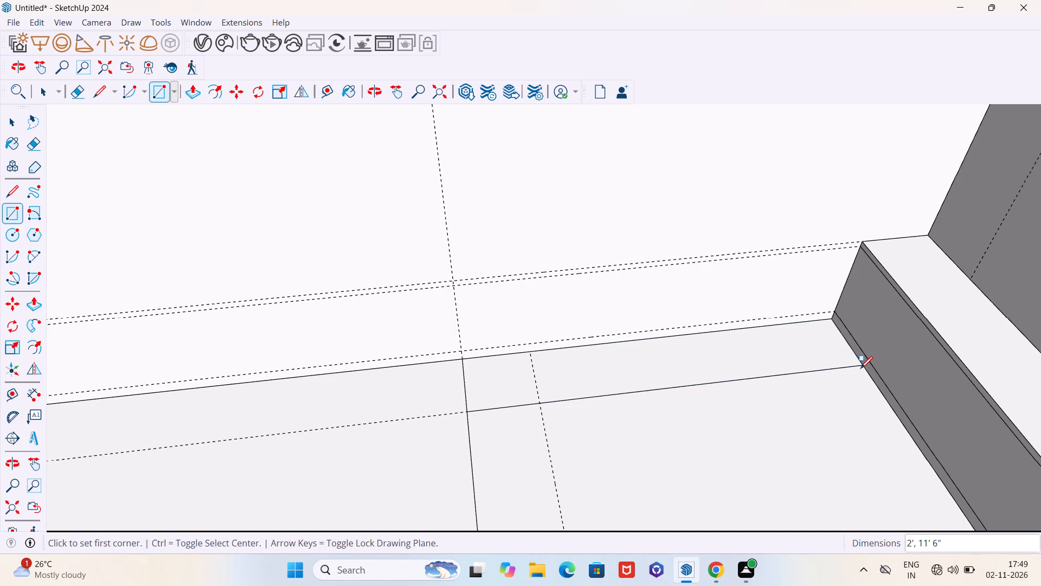
Undo the side-wall floor rectangle and the three extrusions that formed the back-wall counter.
scroll(721, 371, "down", 5)
middle_click_drag(704, 377, 801, 320)
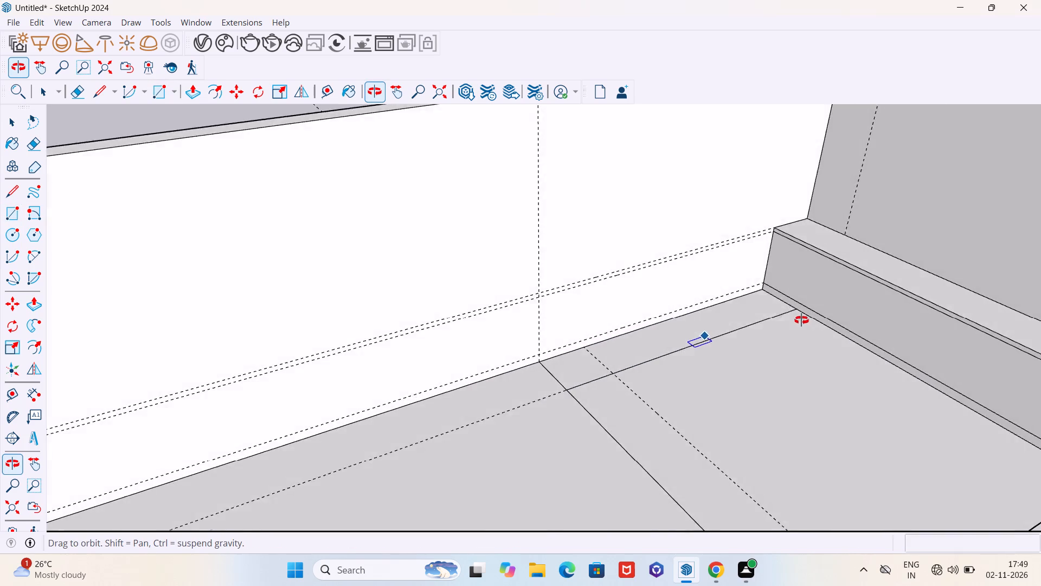
middle_click_drag(801, 320, 776, 271)
scroll(646, 289, "up", 1)
scroll(515, 343, "down", 5)
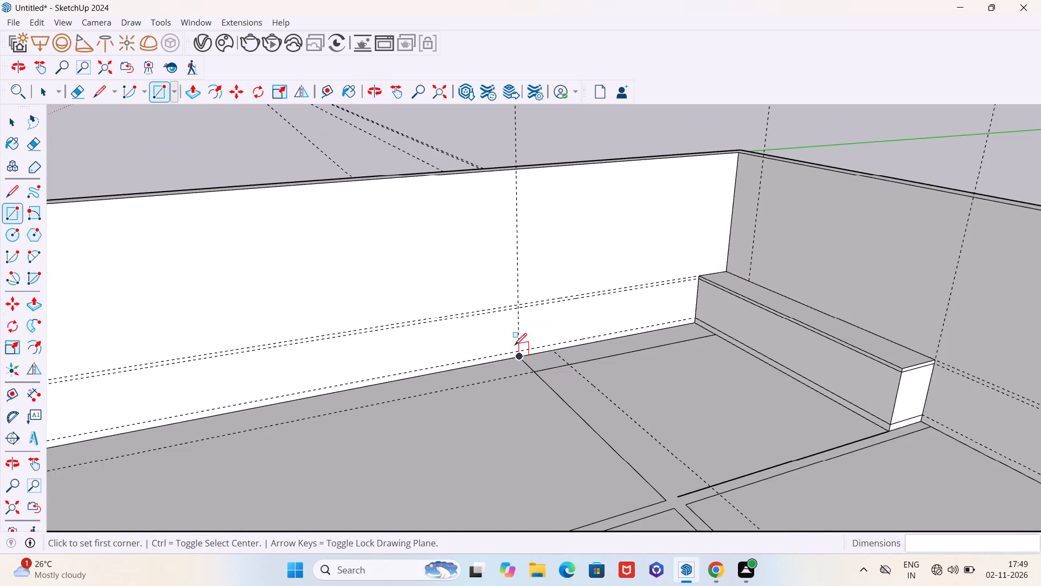
key("ctrl+z")
key("ctrl+z")
key("ctrl+z")
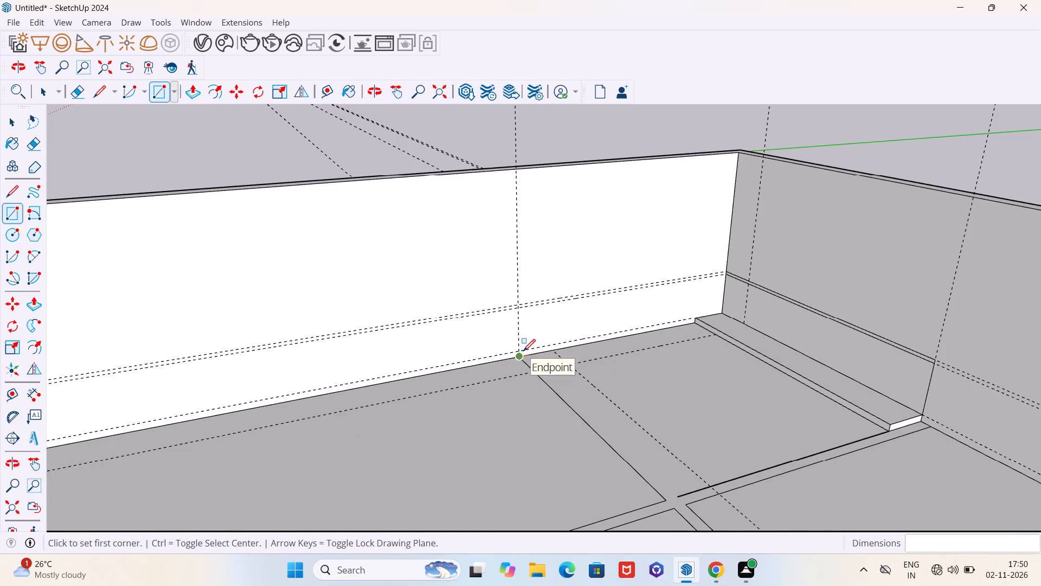
key("ctrl+z")
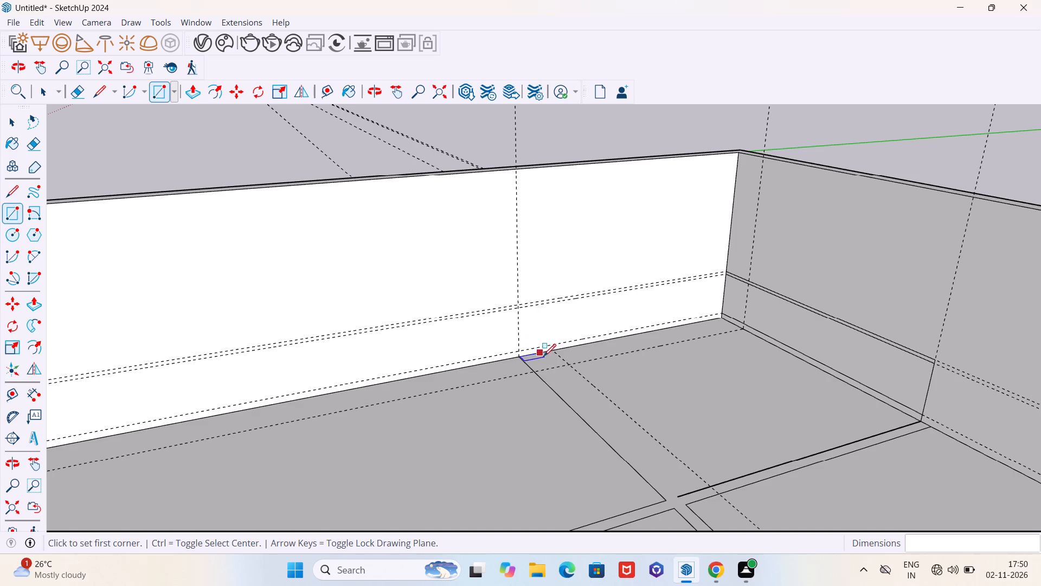
Place a guide on the floor 2' from the back wall's bottom edge.
middle_click_drag(645, 361, 658, 422)
scroll(881, 394, "up", 9)
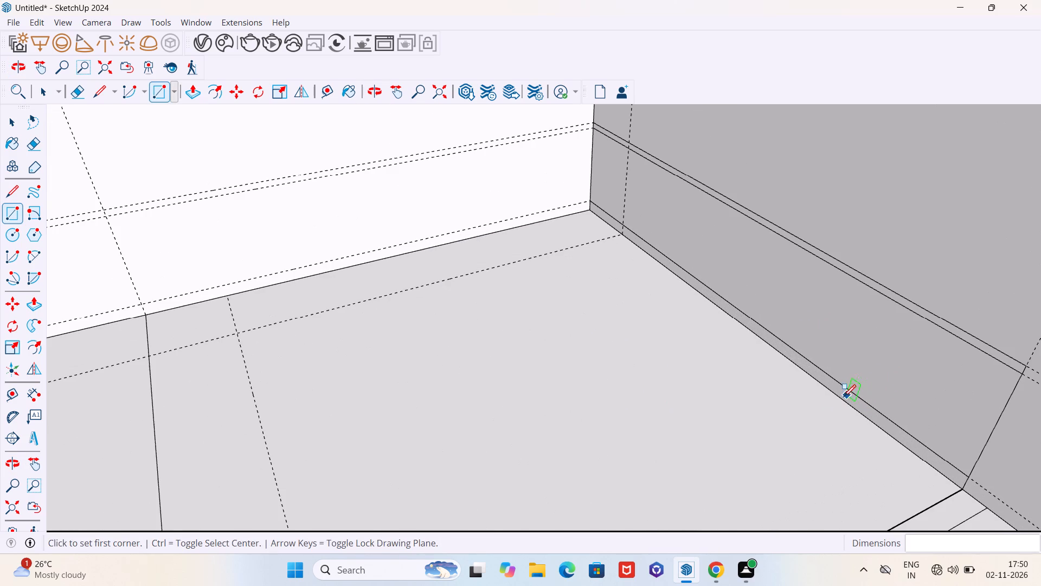
key("t")
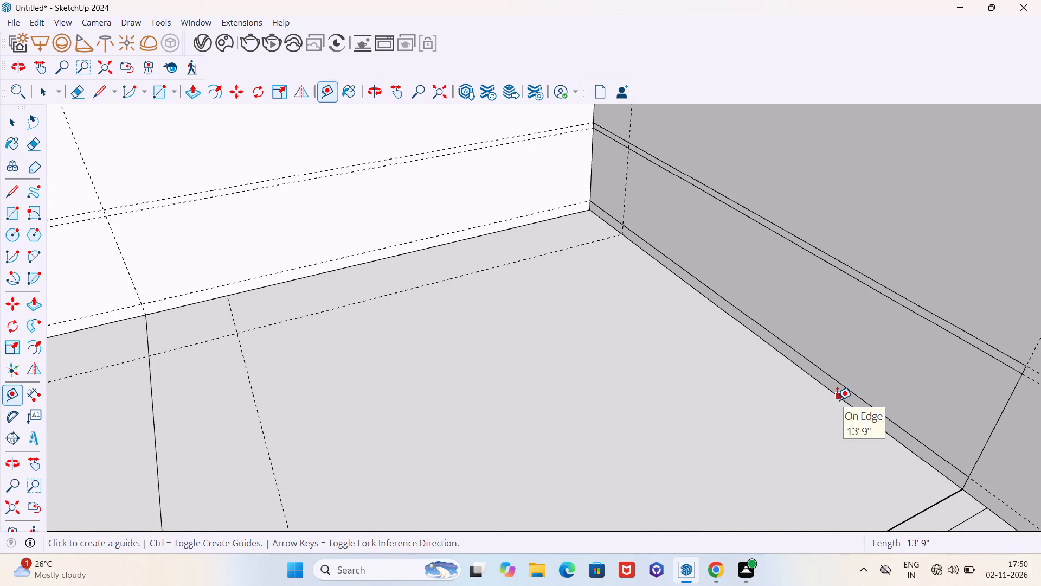
left_click(838, 399)
type("2'")
key("Return")
scroll(667, 400, "down", 8)
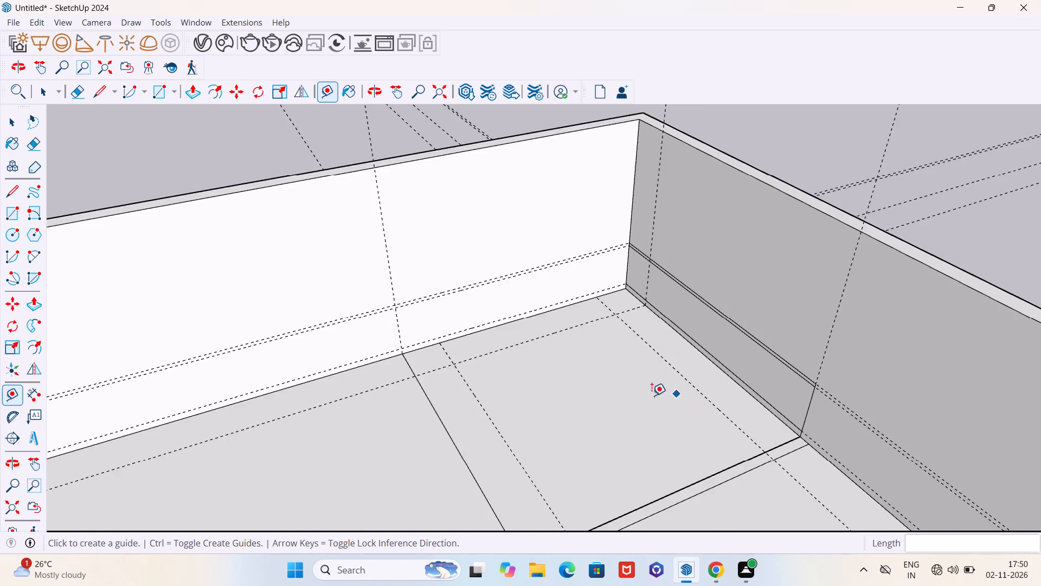
Draw a 2' by 13'9" rectangle on the corner room's floor between the back wall and its 2' guide.
middle_click_drag(604, 396, 648, 426)
key("r")
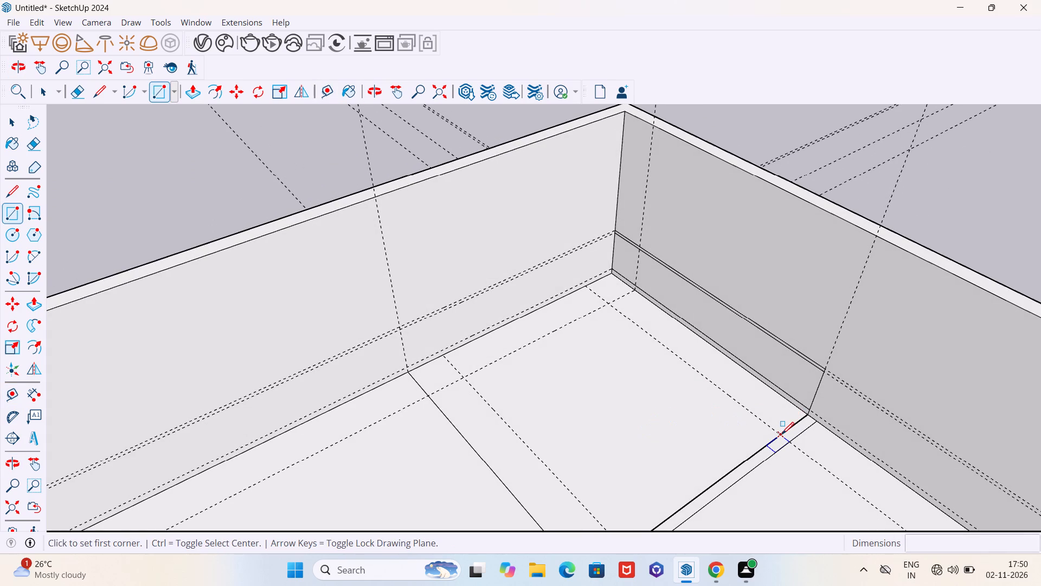
left_click(781, 436)
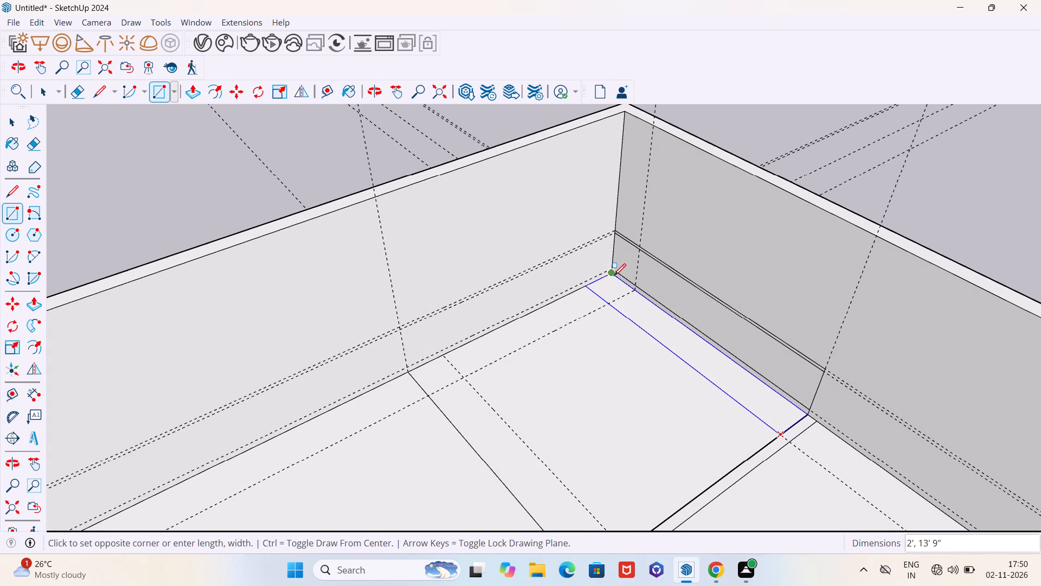
left_click(615, 275)
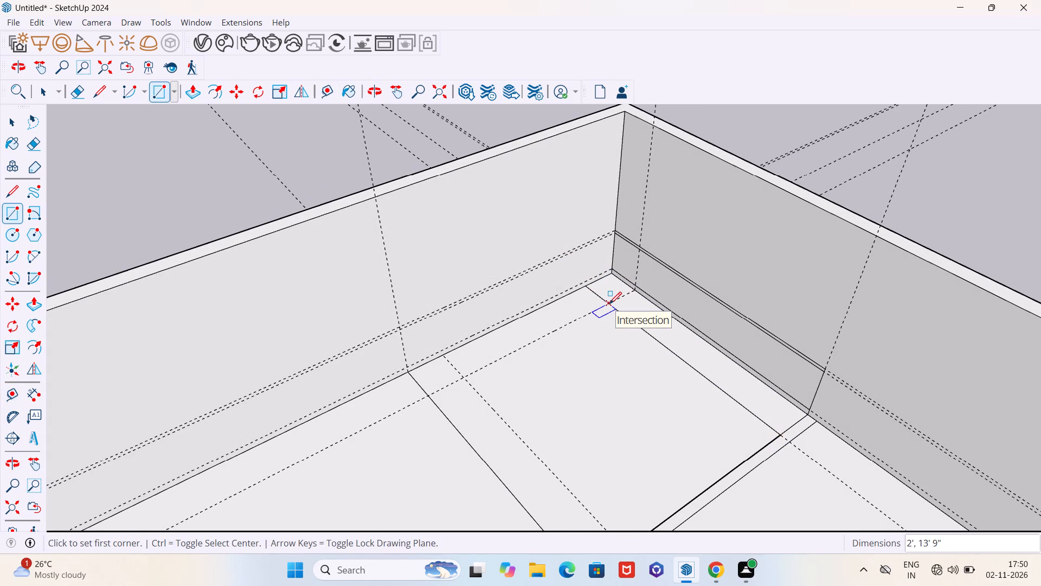
Draw a 2' by 11'6" floor rectangle along the side wall, from the back-wall strip to the room's far edge.
left_click(609, 304)
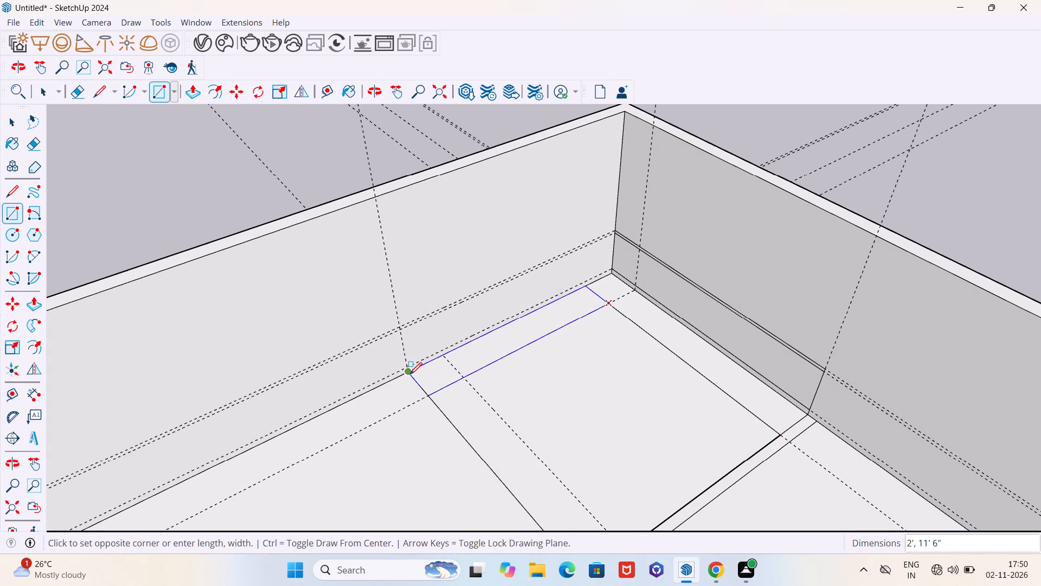
left_click(408, 372)
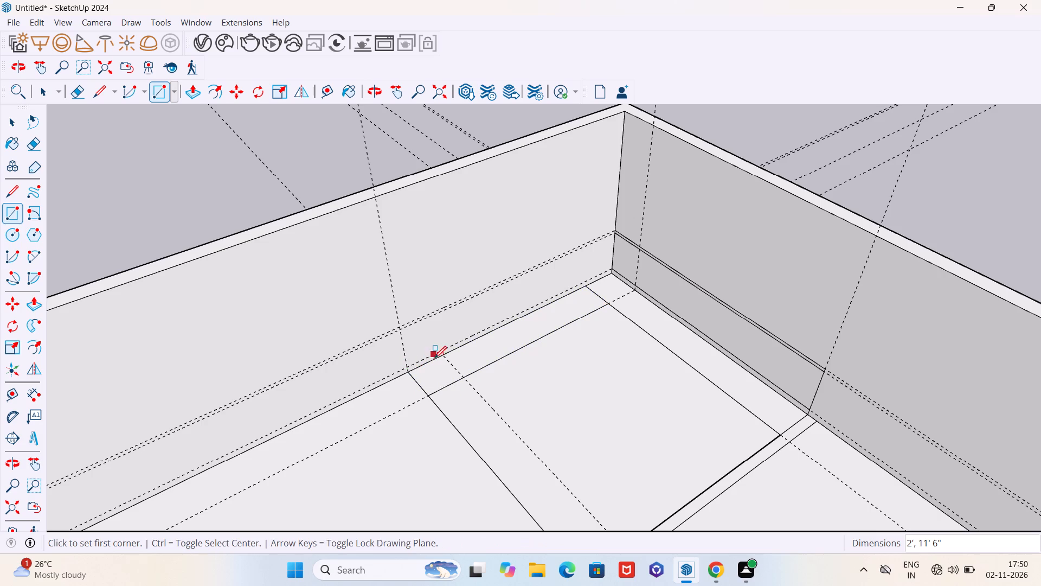
Draw a 2' by 13'9" floor rectangle along the room edge opposite the back wall, from the side wall to the partition.
left_click(445, 356)
scroll(445, 354, "down", 6)
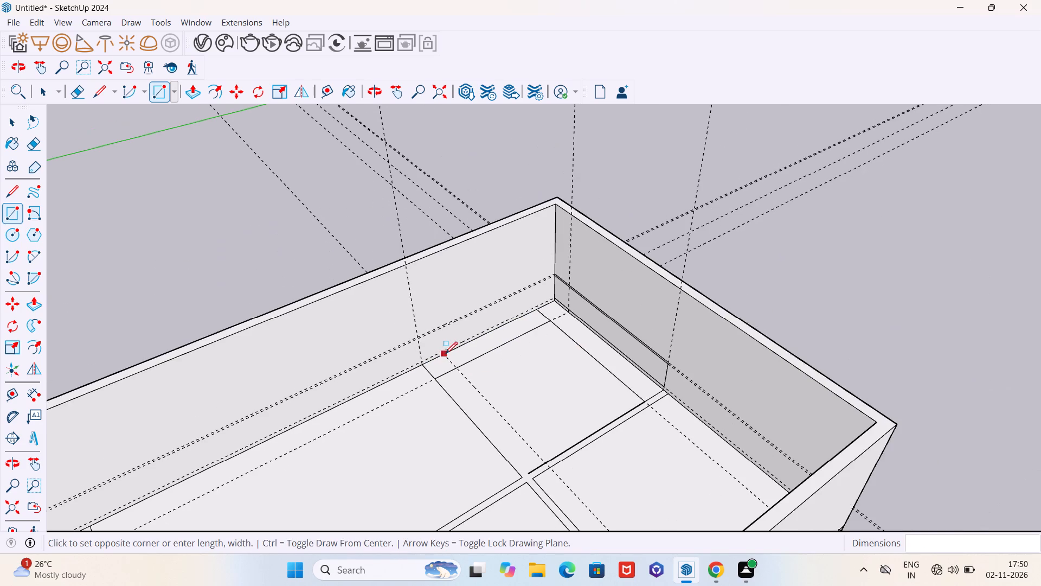
scroll(512, 467, "up", 6)
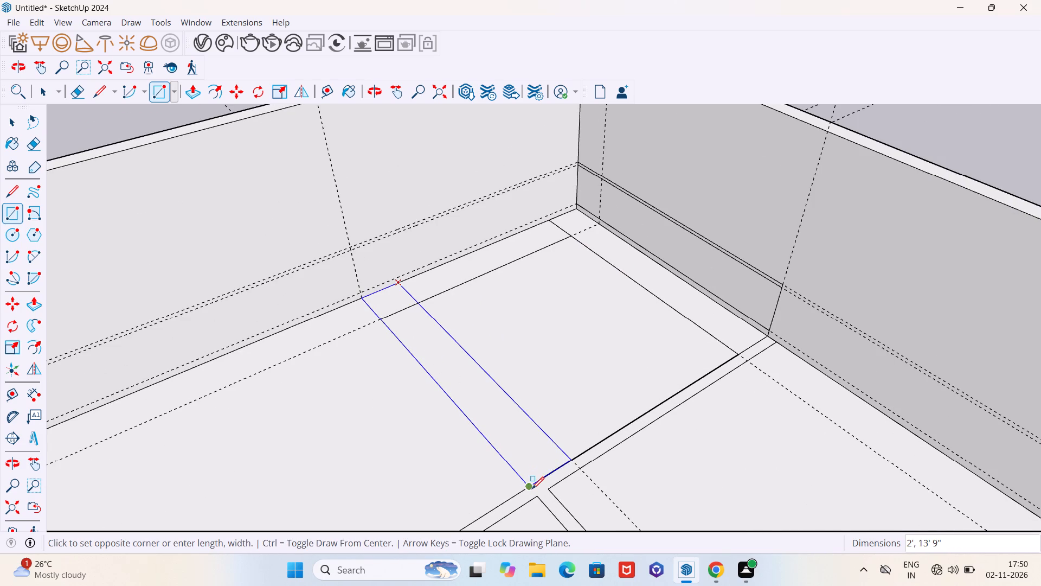
left_click(531, 487)
scroll(639, 421, "down", 4)
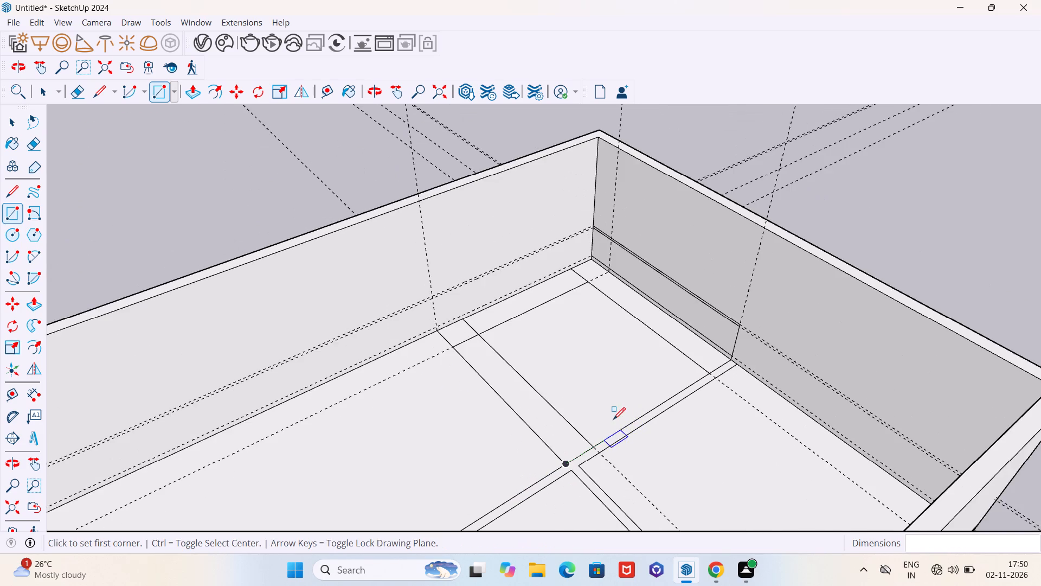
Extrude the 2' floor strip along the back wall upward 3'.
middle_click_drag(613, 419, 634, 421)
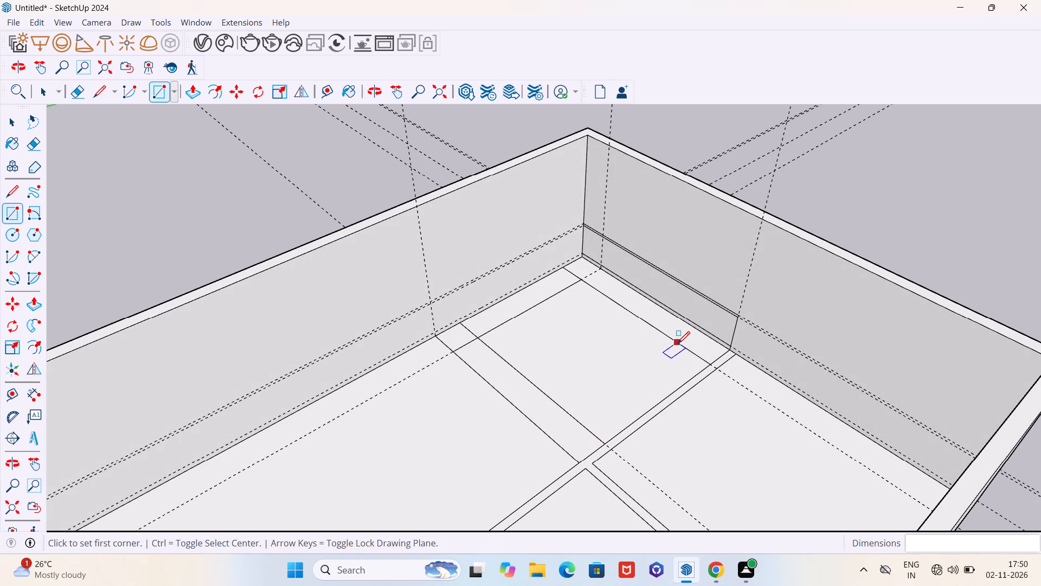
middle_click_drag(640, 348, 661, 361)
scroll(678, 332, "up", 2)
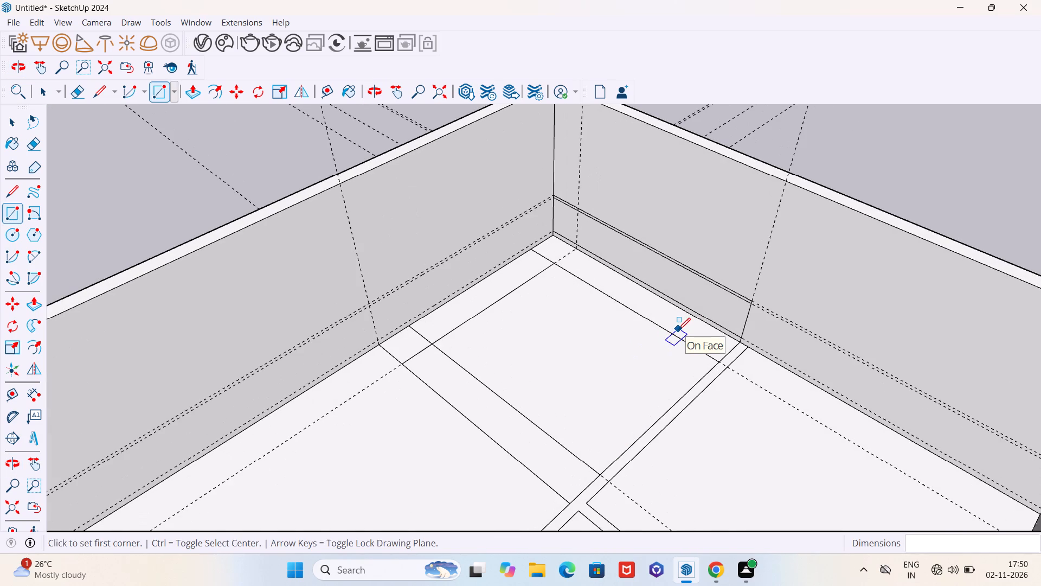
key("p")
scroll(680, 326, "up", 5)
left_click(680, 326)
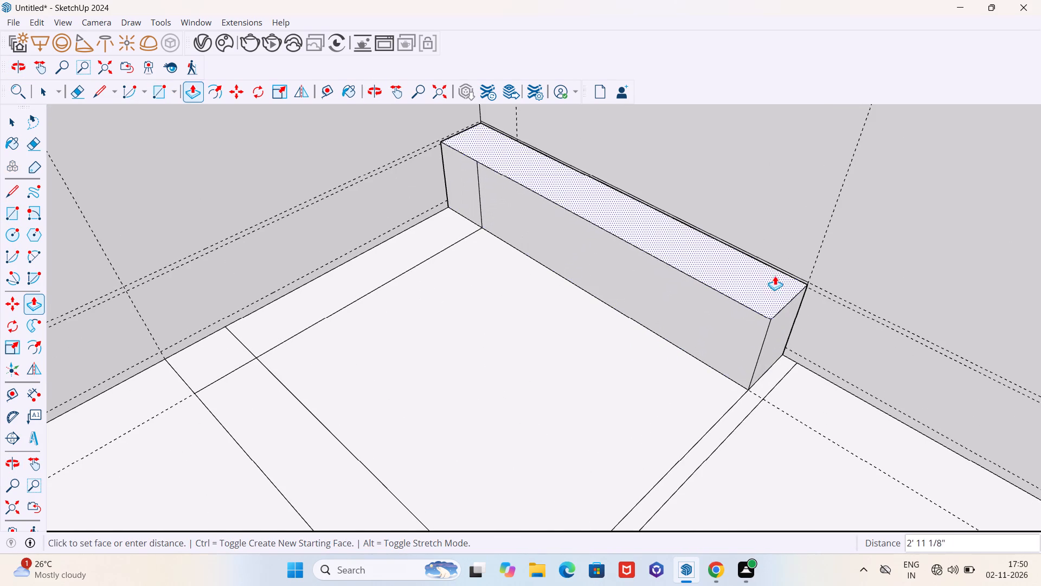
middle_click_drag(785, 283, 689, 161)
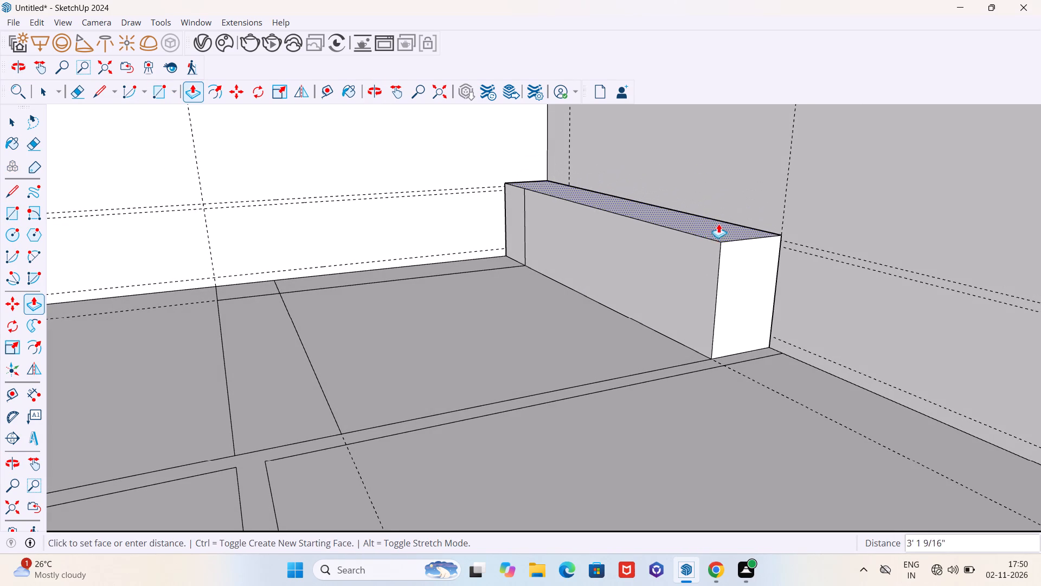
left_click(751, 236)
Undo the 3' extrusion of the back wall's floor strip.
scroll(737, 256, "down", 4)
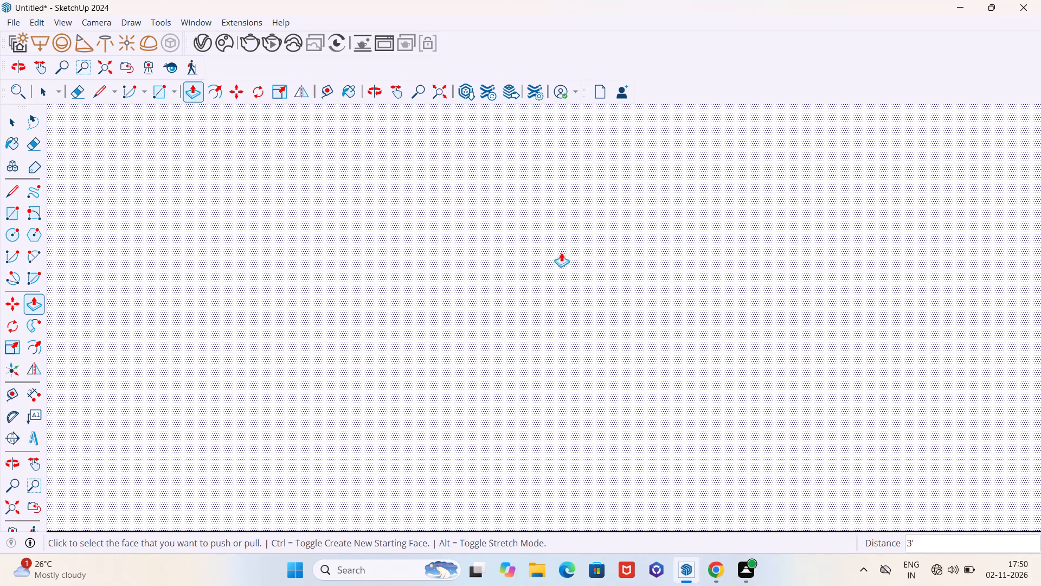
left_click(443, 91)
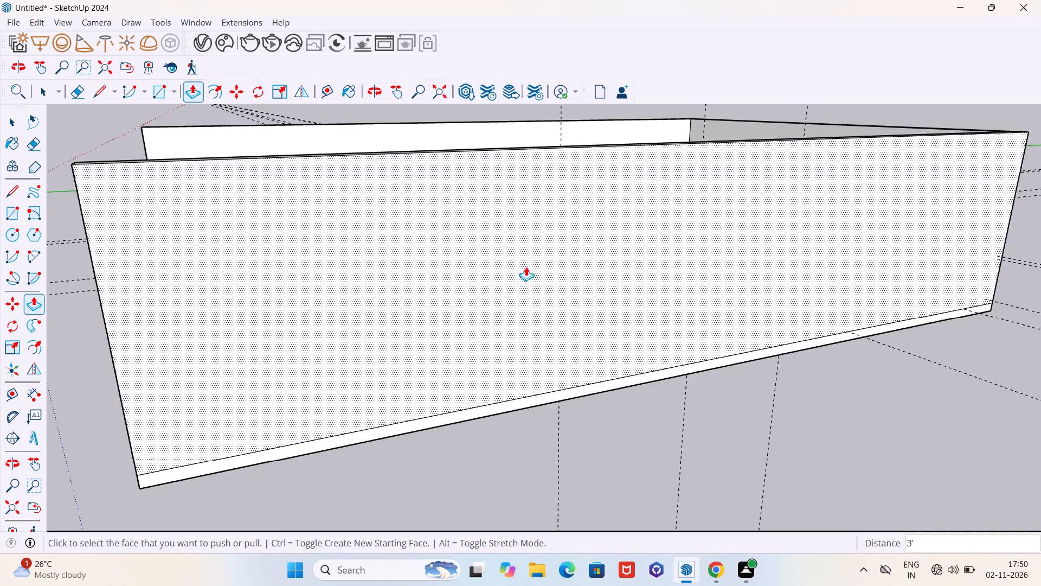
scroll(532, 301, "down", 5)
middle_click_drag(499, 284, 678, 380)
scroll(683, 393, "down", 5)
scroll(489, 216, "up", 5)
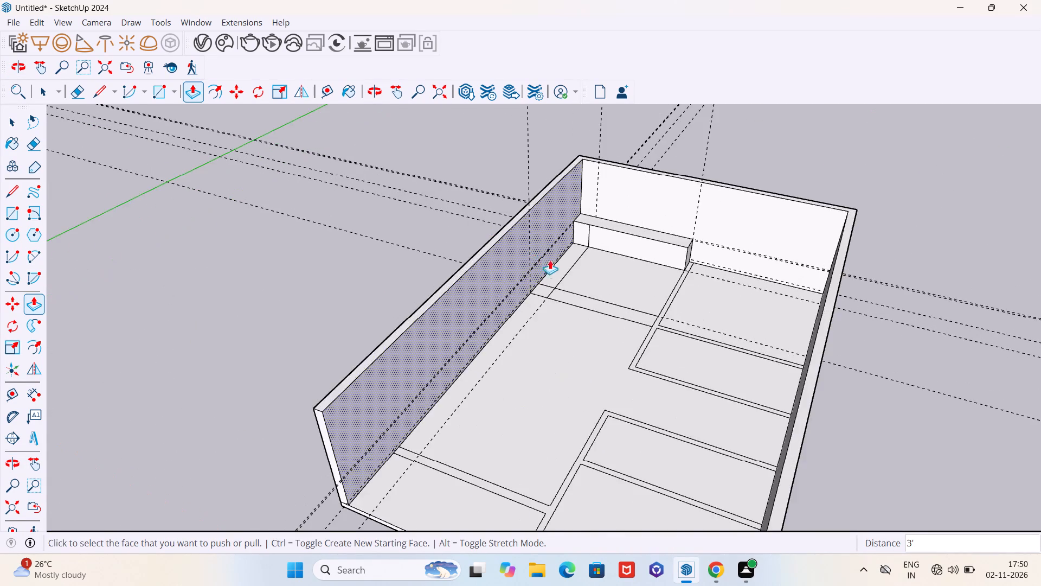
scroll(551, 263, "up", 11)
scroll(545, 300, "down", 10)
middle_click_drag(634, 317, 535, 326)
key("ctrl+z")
Extrude the 2' floor strip along the back wall upward 3' to form the back counter.
scroll(703, 288, "up", 10)
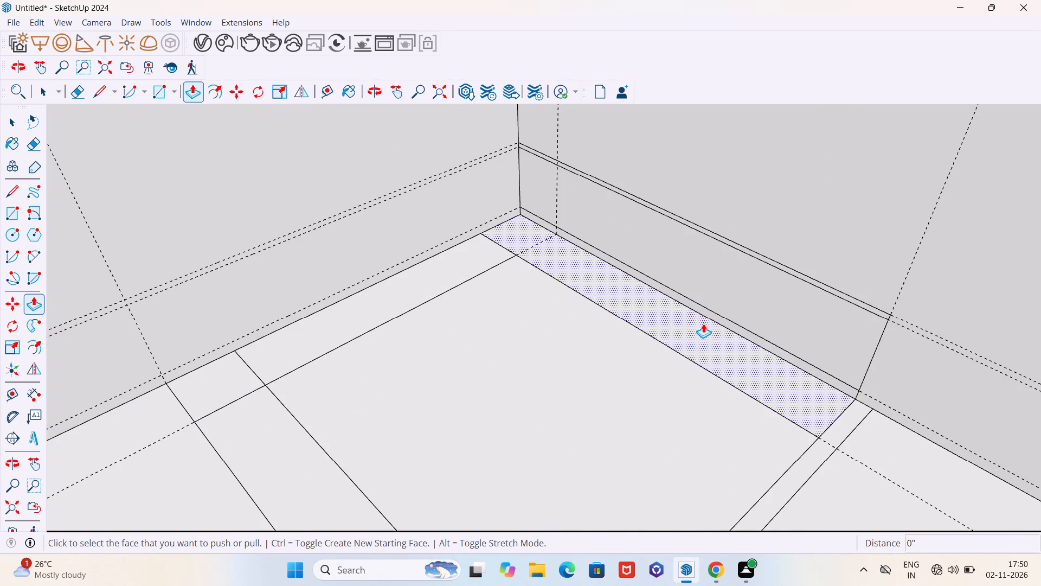
left_click(704, 336)
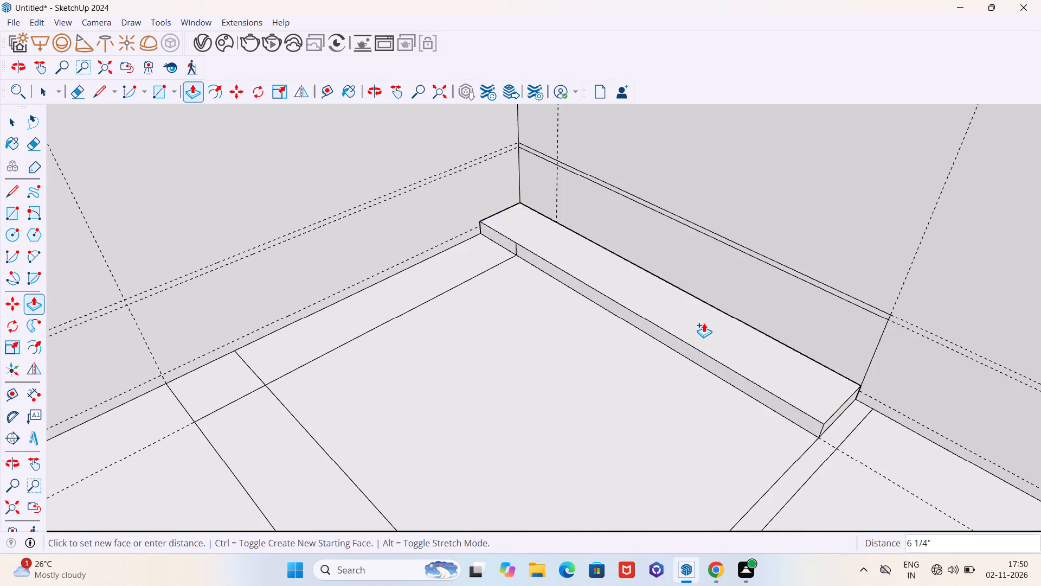
middle_click_drag(761, 313, 721, 289)
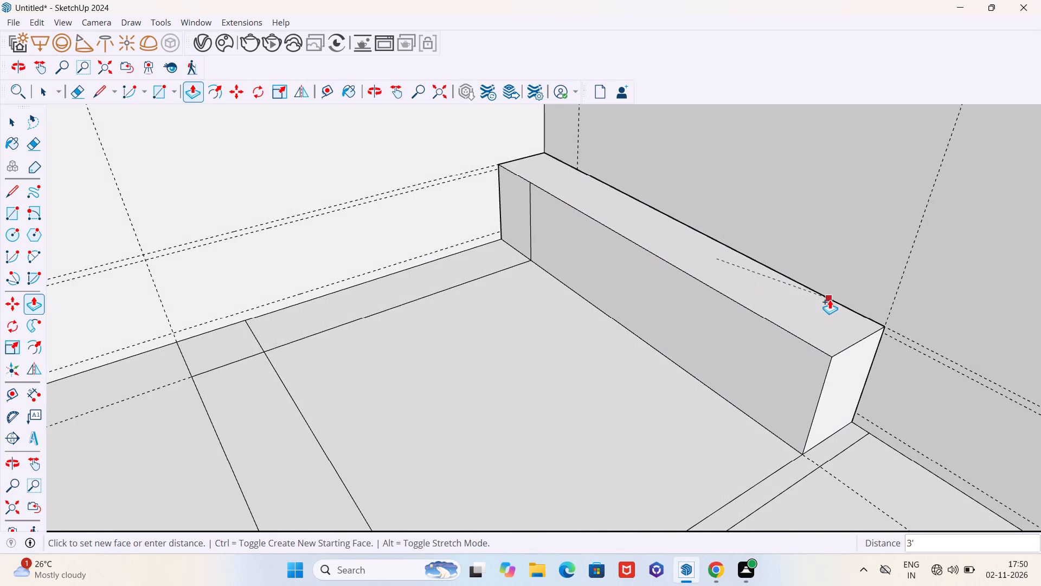
left_click(830, 300)
scroll(701, 311, "down", 5)
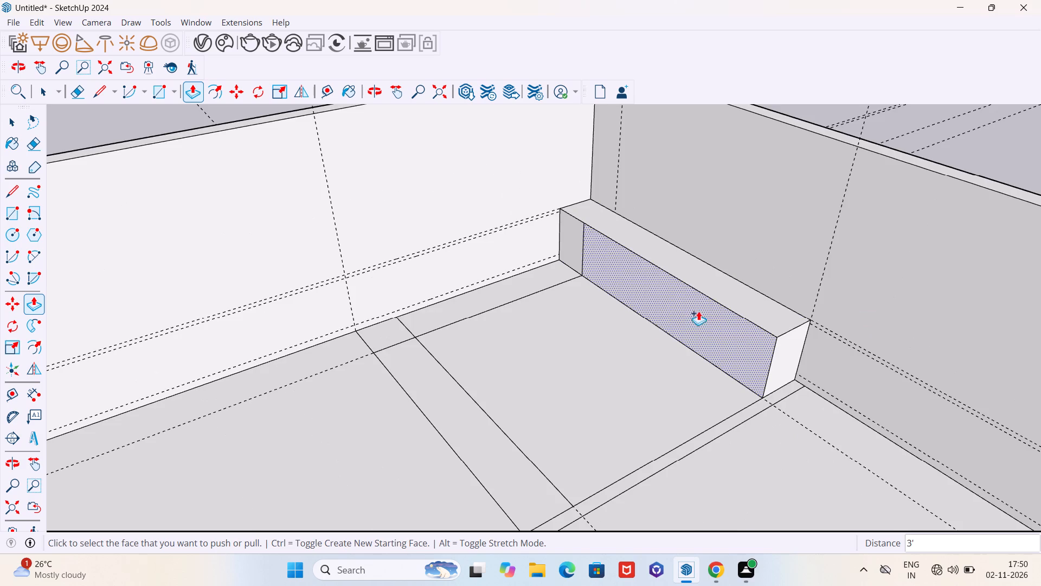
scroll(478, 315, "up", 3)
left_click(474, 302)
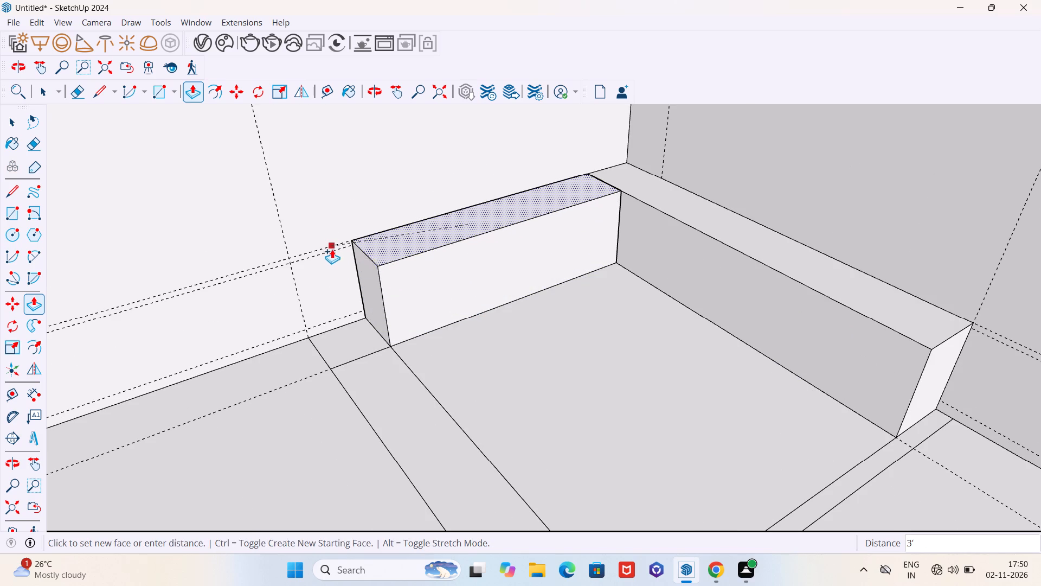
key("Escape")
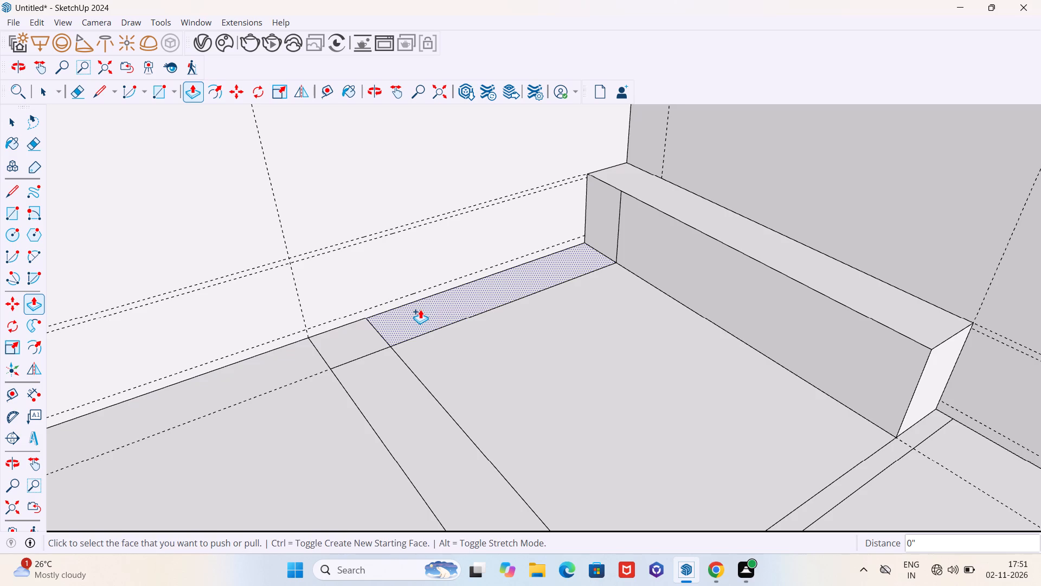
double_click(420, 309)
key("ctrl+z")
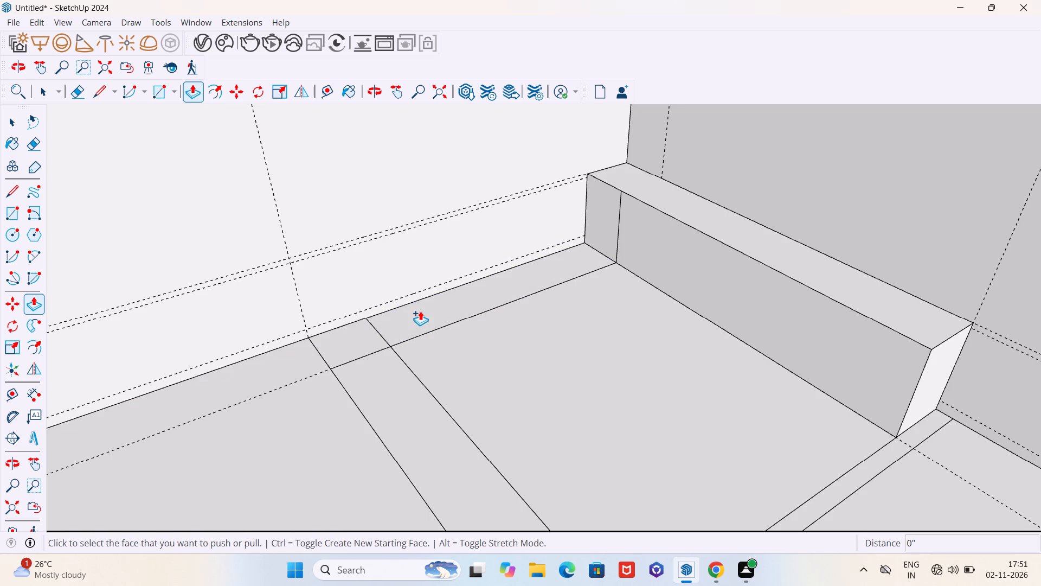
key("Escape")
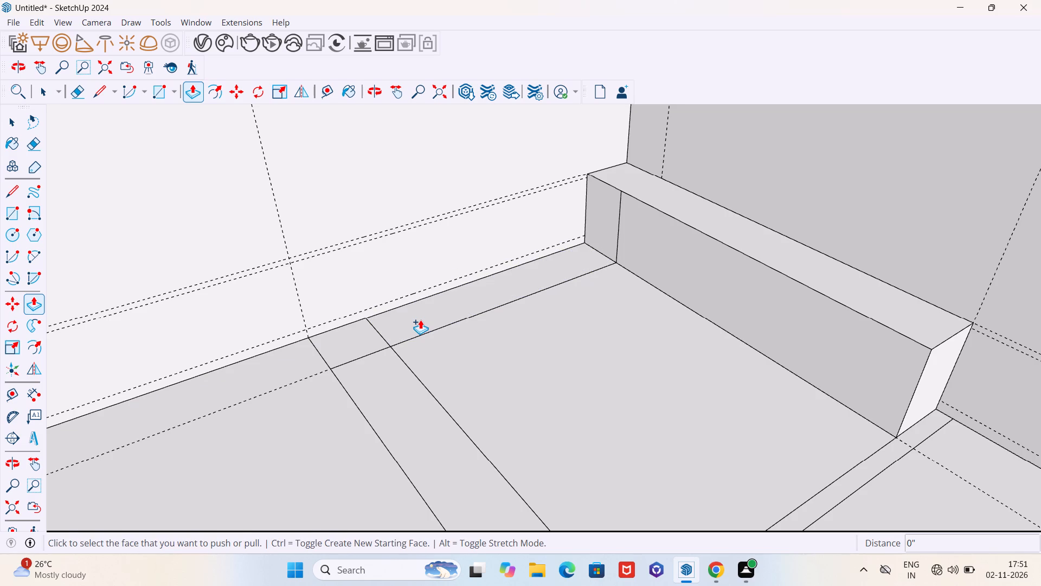
Extrude the floor strip along the side wall upward 3', level with the back counter's top.
key("space")
type("p")
left_click(417, 324)
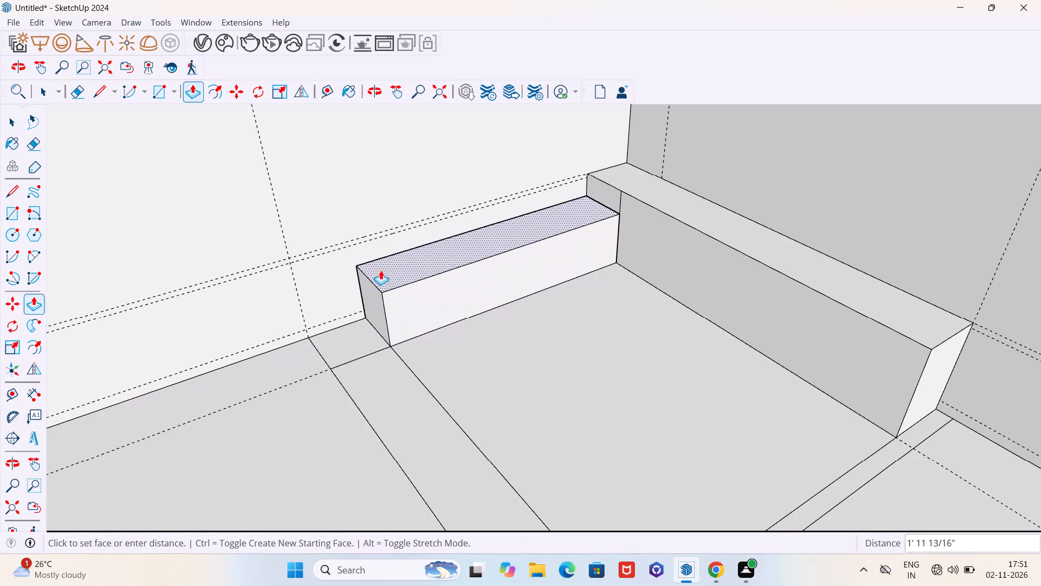
left_click(661, 216)
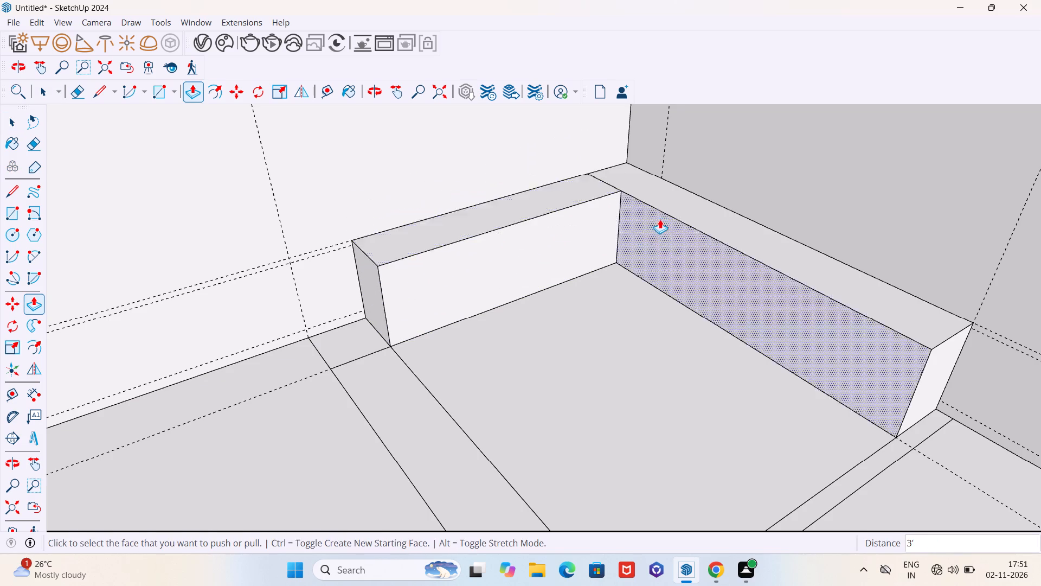
Place a guide parallel to the side wall, 7' from it, across the third floor strip opposite the back wall.
scroll(629, 244, "down", 1)
middle_click_drag(607, 270, 641, 253)
scroll(535, 259, "down", 6)
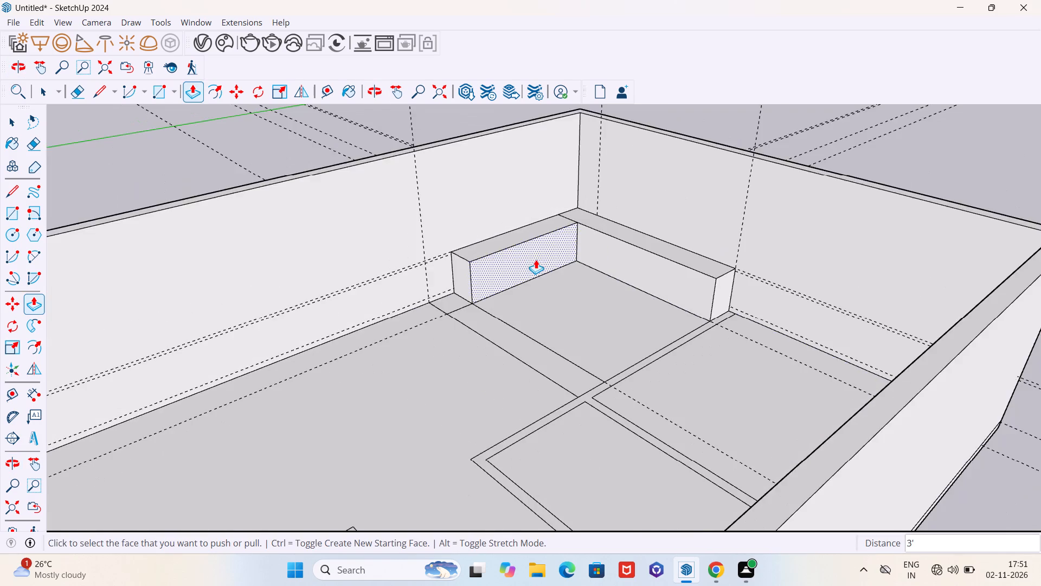
middle_click_drag(536, 266, 549, 316)
middle_click_drag(484, 338, 600, 323)
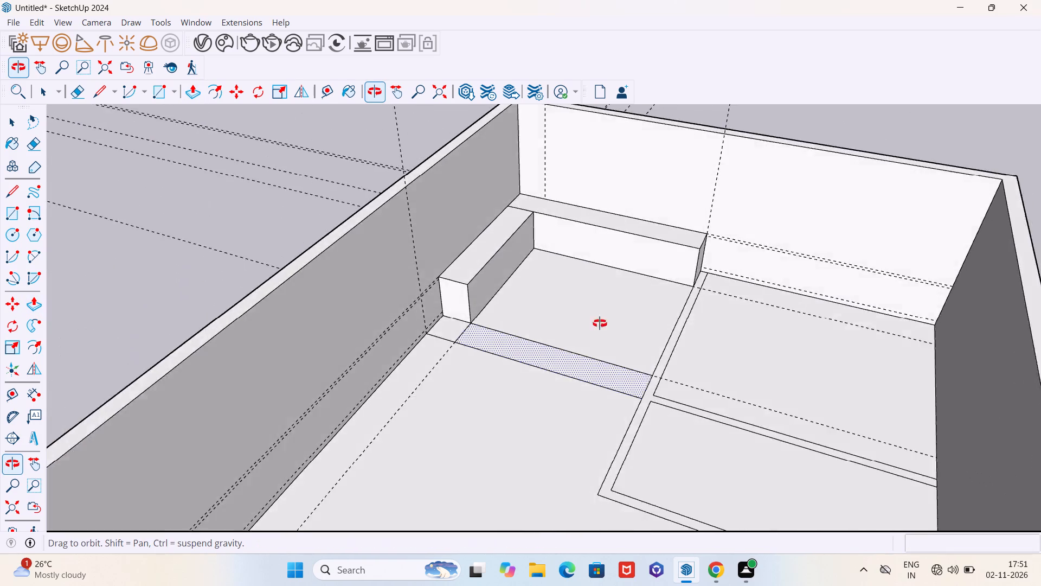
middle_click_drag(600, 323, 632, 329)
scroll(556, 341, "up", 5)
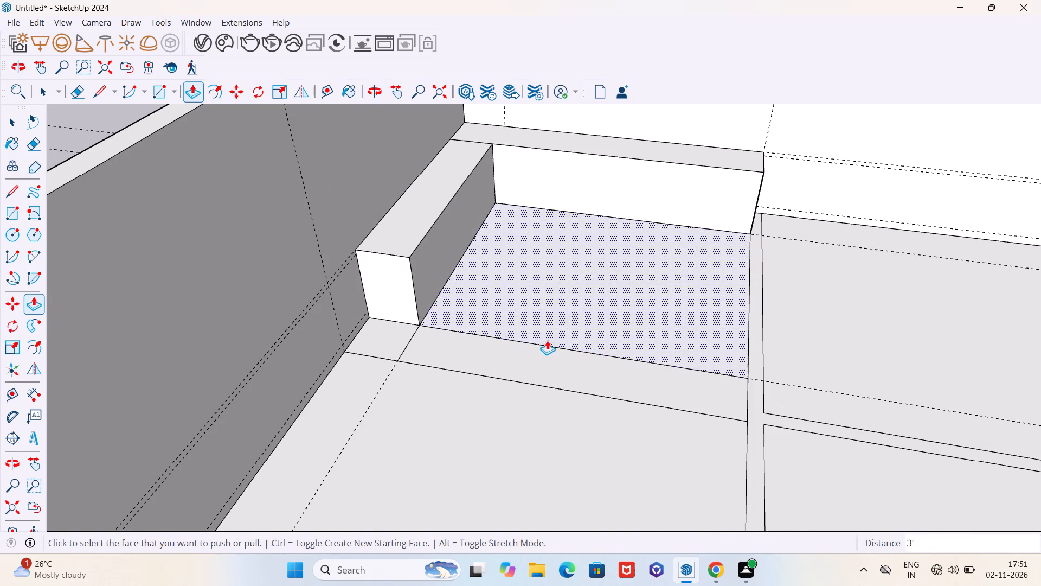
key("t")
scroll(391, 340, "up", 4)
left_click(342, 332)
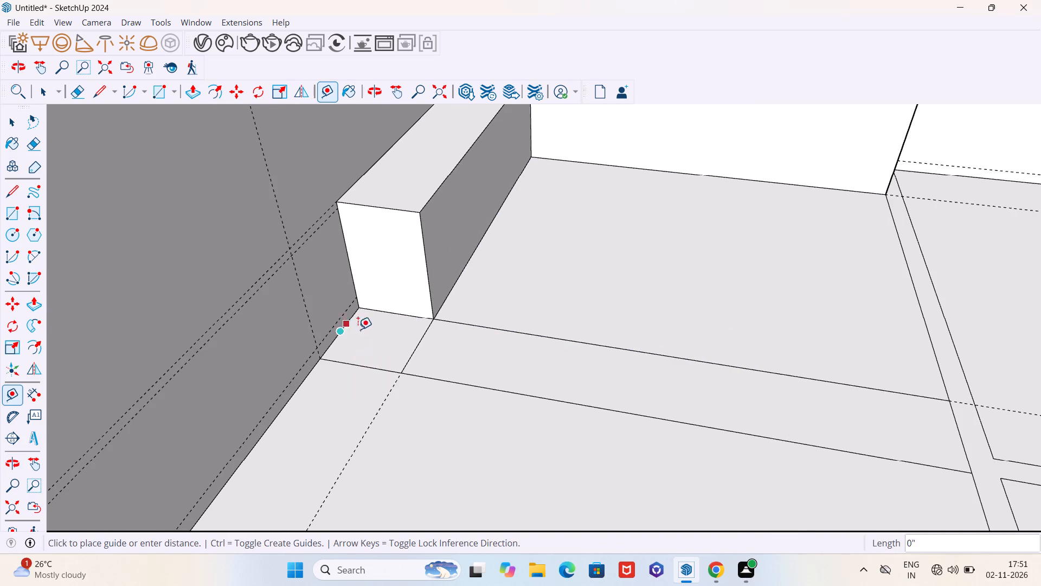
scroll(368, 329, "down", 4)
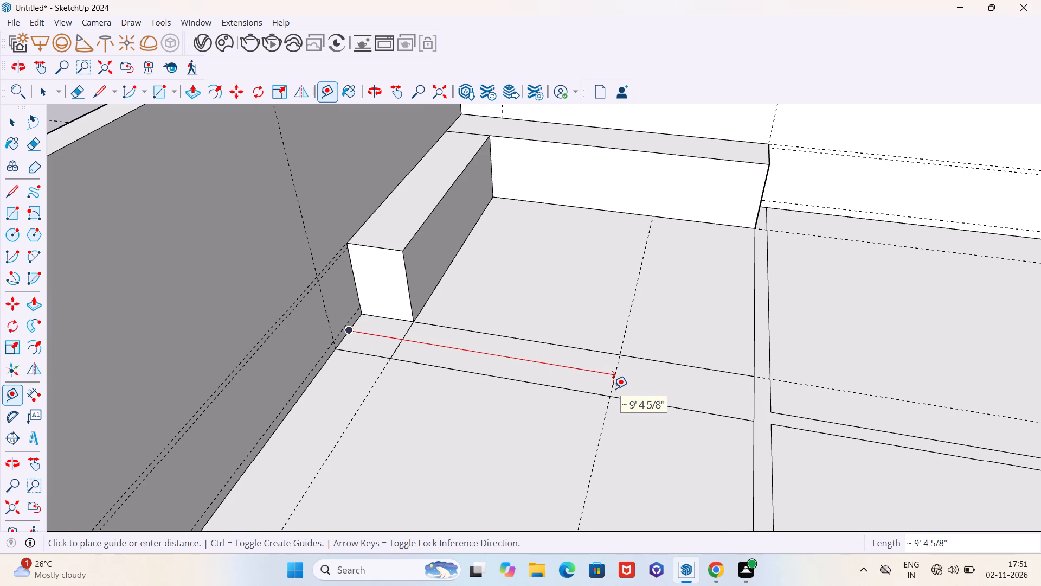
type("7'")
key("Return")
Draw a 2' line across the third floor strip along the 7' guide.
scroll(613, 359, "down", 5)
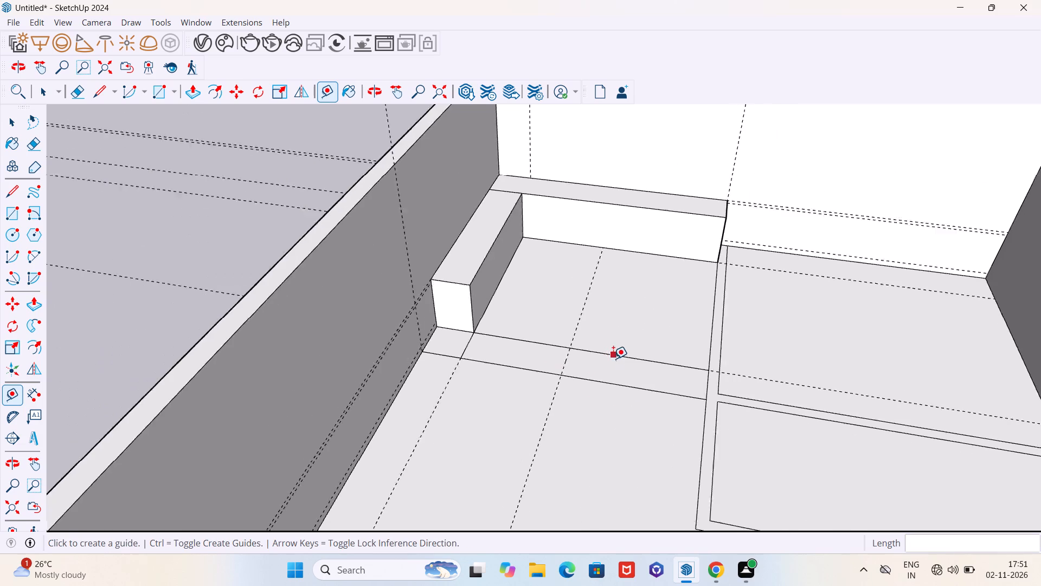
middle_click_drag(613, 349, 517, 405)
scroll(503, 381, "up", 2)
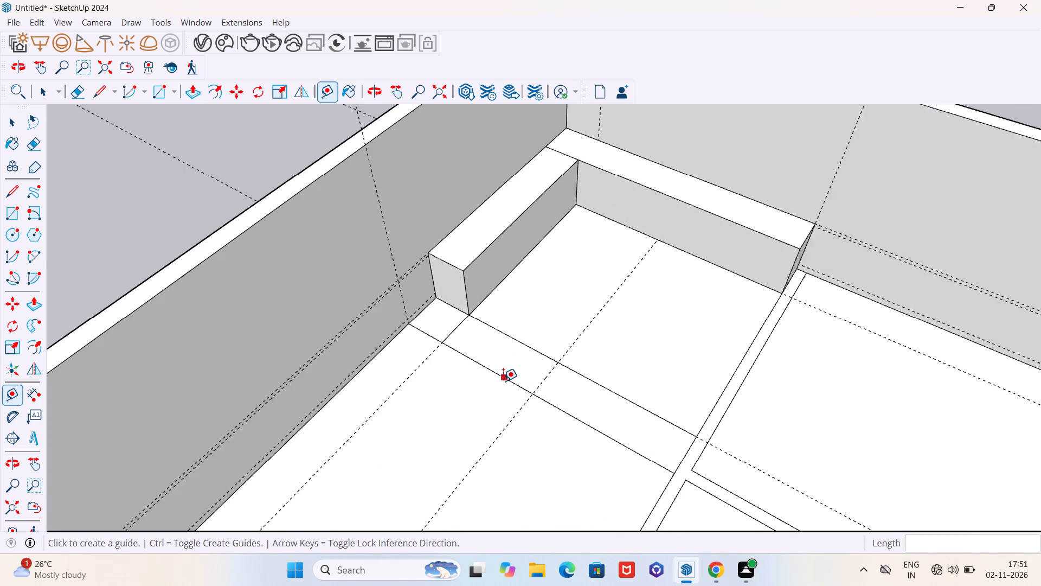
scroll(503, 381, "up", 1)
key("l")
left_click(536, 395)
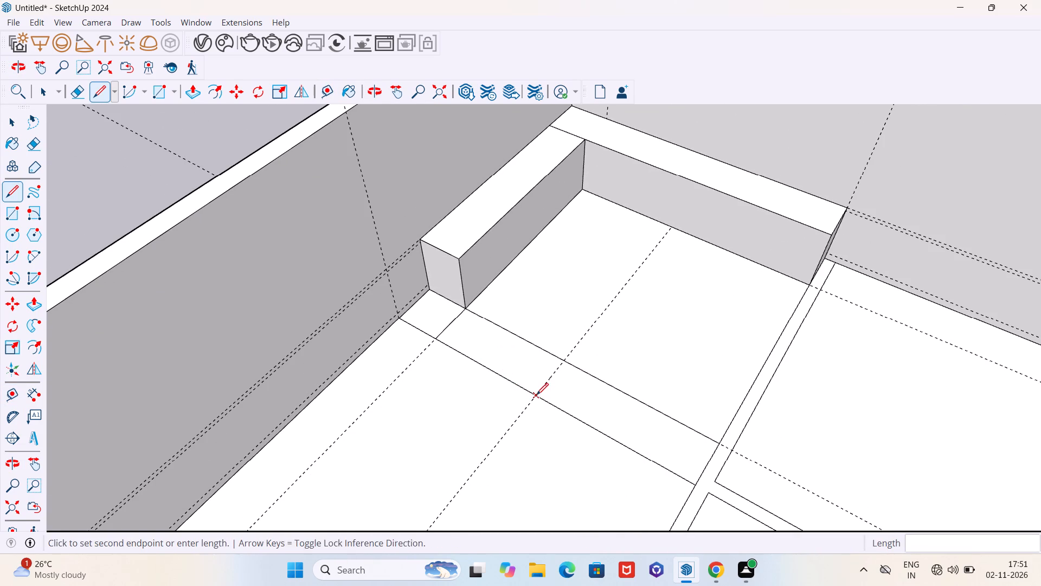
left_click(566, 361)
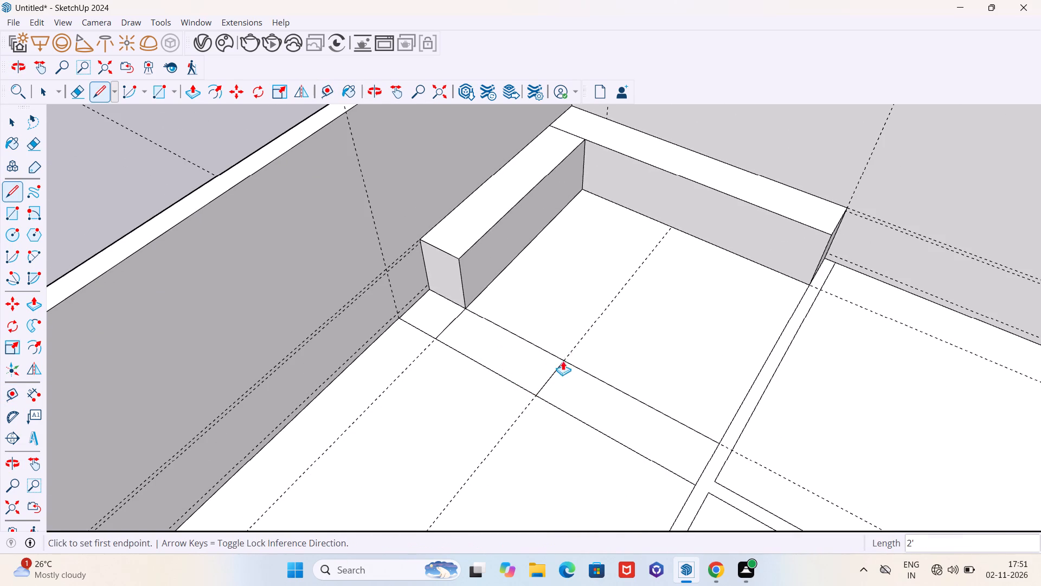
key("p")
Erase the short edge separating the side-wall corner square from the rest of the third floor strip.
key("e")
scroll(448, 329, "up", 5)
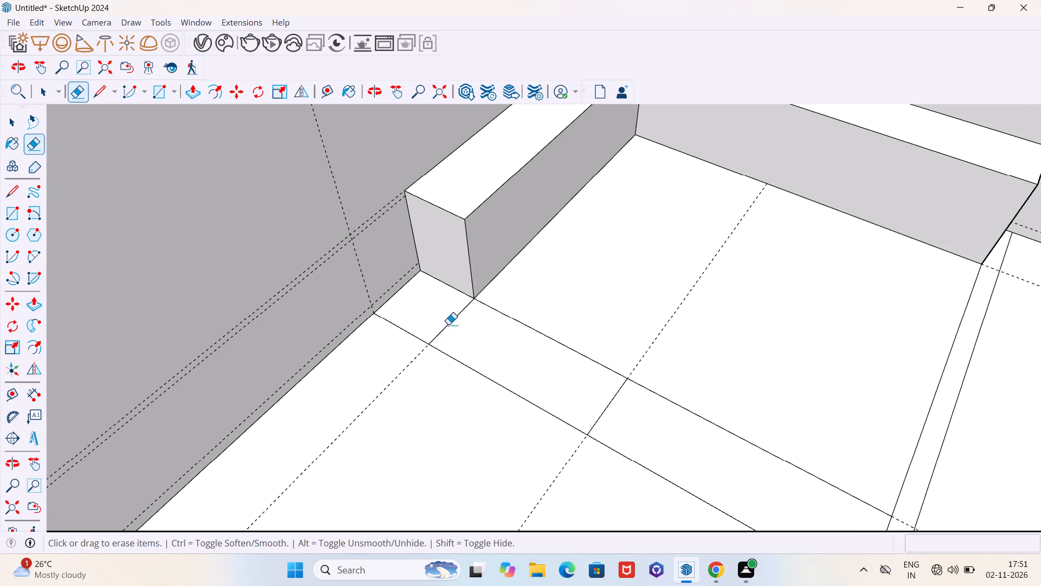
left_click(448, 324)
scroll(504, 346, "down", 3)
middle_click_drag(508, 349, 528, 364)
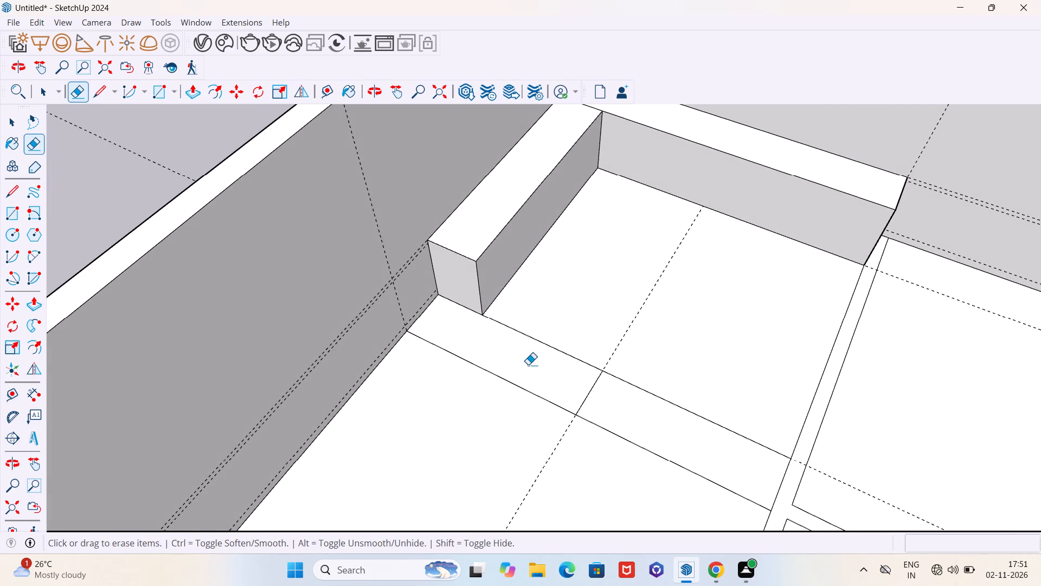
Extrude the 7' long portion of the third floor strip upward 3', level with the side counter's top.
key("p")
scroll(528, 365, "up", 6)
left_click(545, 387)
scroll(524, 354, "down", 4)
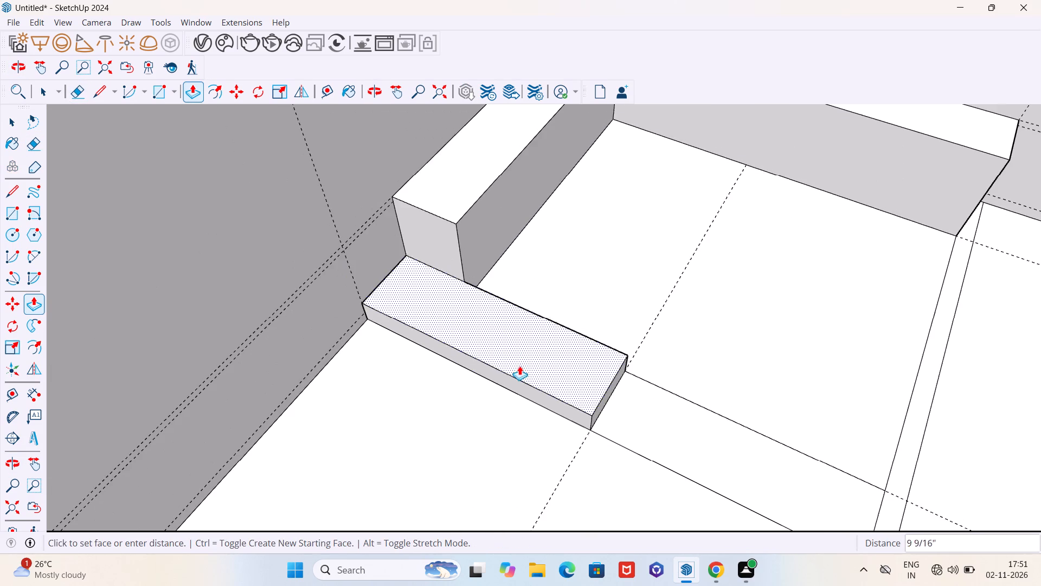
middle_click_drag(520, 366, 326, 344)
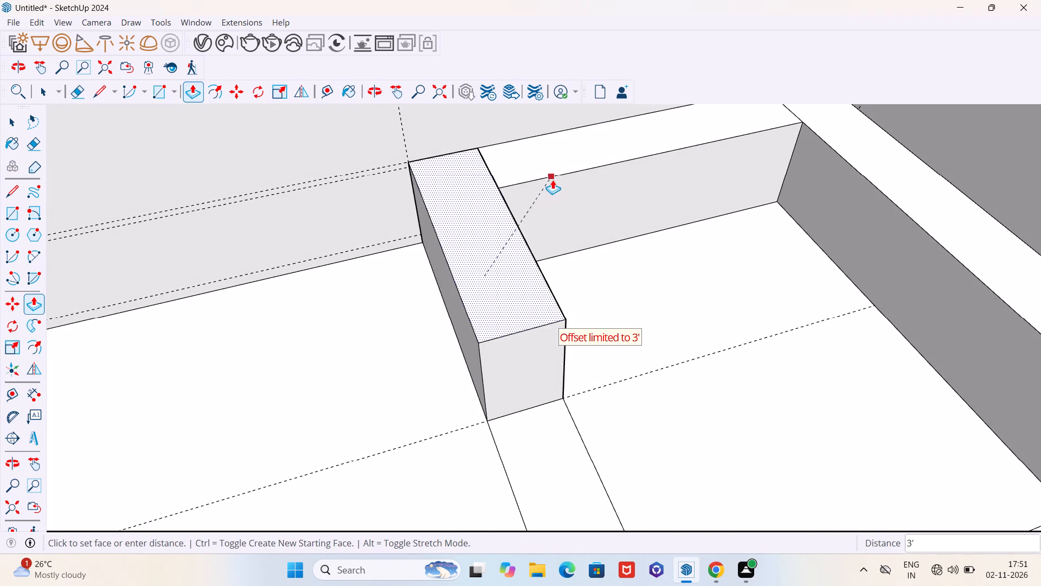
left_click(553, 177)
Erase the two seam lines on the counter tops where the side counter meets the short counter and the back counter.
scroll(576, 251, "down", 5)
scroll(579, 262, "up", 1)
scroll(579, 263, "down", 5)
middle_click_drag(583, 276, 749, 214)
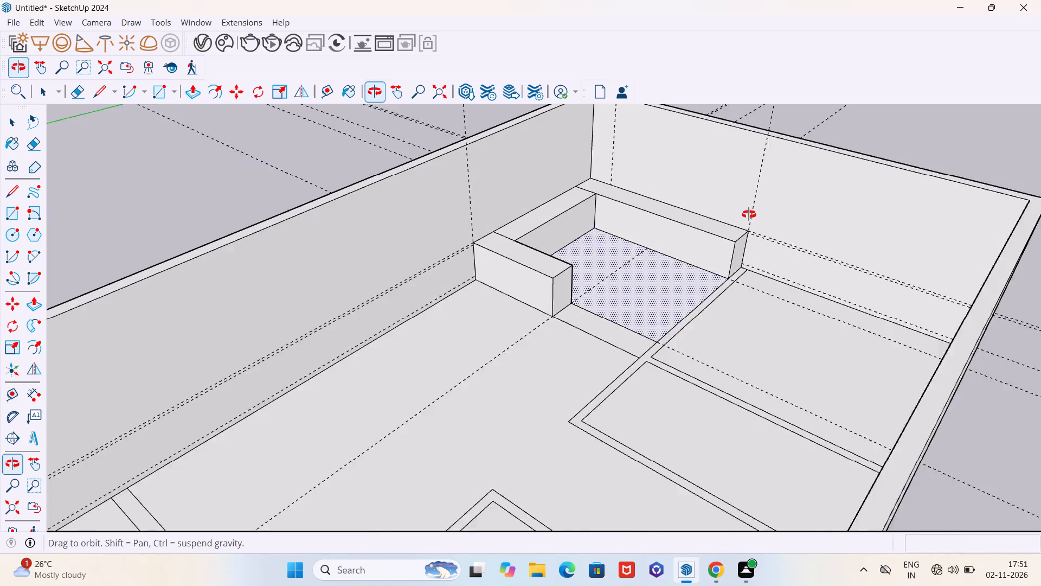
middle_click_drag(749, 214, 754, 210)
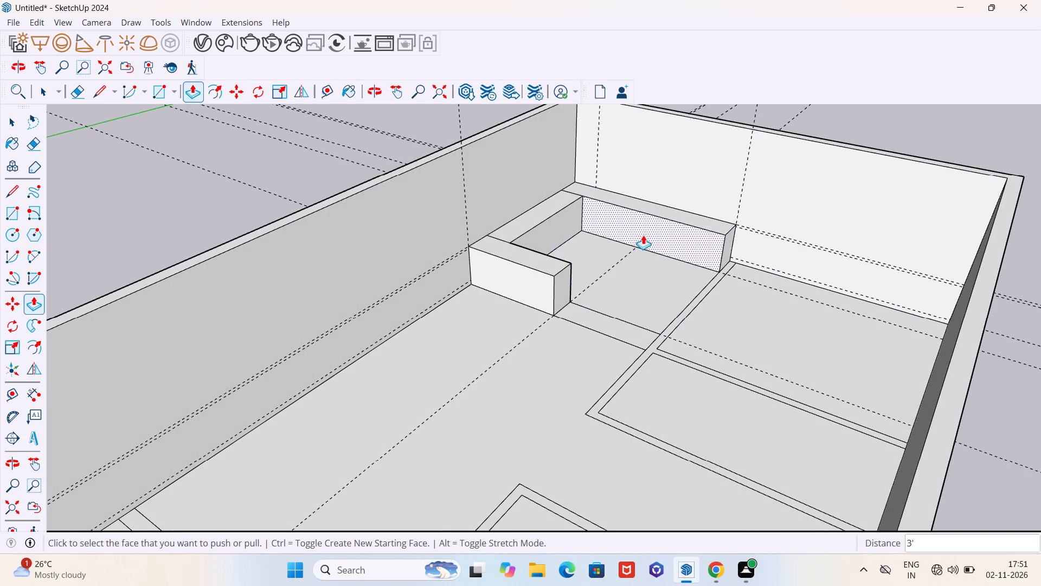
middle_click_drag(640, 236, 640, 280)
scroll(639, 276, "down", 5)
key("e")
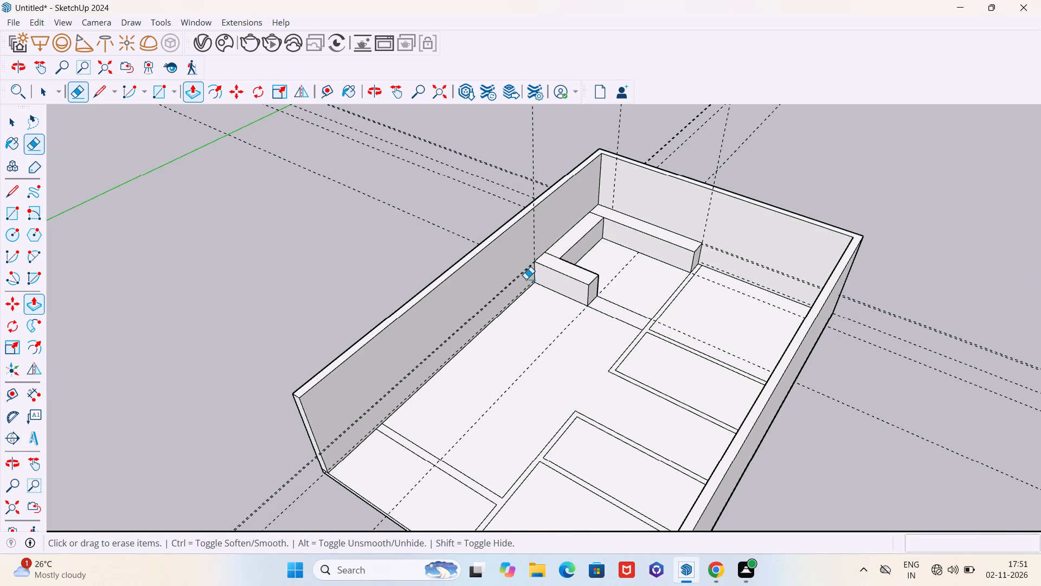
scroll(527, 275, "up", 5)
scroll(564, 254, "down", 1)
scroll(566, 253, "up", 8)
left_click_drag(577, 229, 576, 240)
scroll(575, 248, "down", 6)
scroll(656, 161, "up", 2)
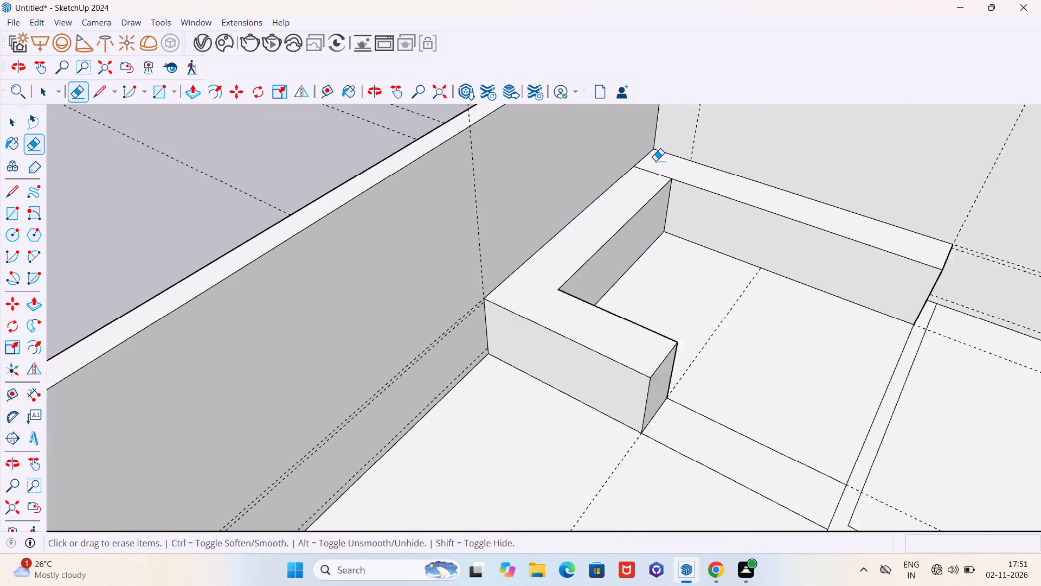
scroll(656, 161, "up", 3)
left_click_drag(655, 173, 654, 178)
Delete all guides from the model.
scroll(700, 200, "down", 12)
middle_click_drag(698, 270, 712, 270)
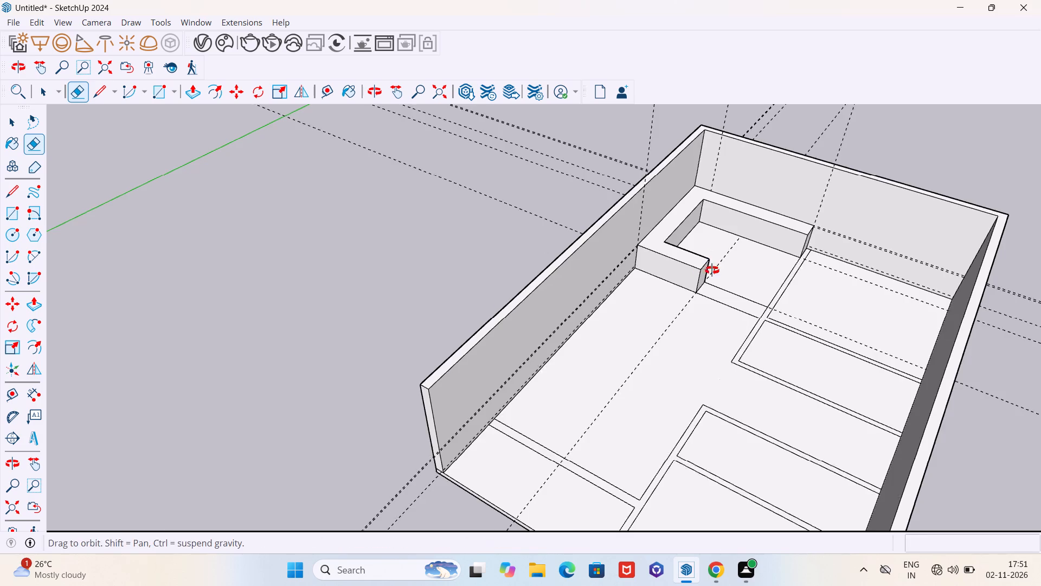
middle_click_drag(712, 270, 736, 270)
left_click(38, 21)
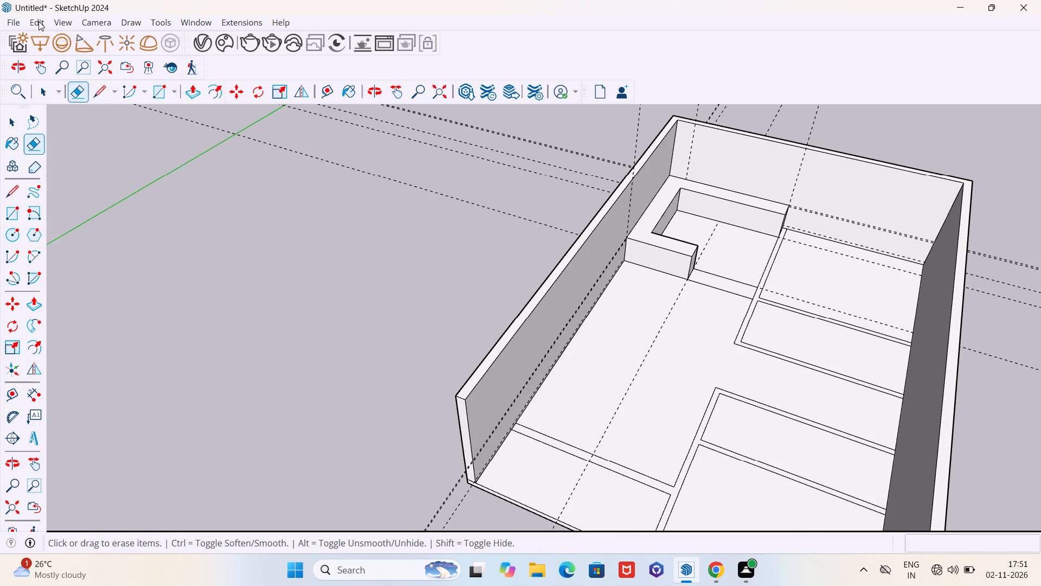
left_click(75, 153)
Erase the two leftover floor strip lines between the short counter's end and the partition.
scroll(246, 260, "down", 5)
scroll(564, 271, "up", 5)
scroll(660, 266, "up", 6)
middle_click_drag(647, 264, 670, 311)
scroll(671, 312, "up", 1)
left_click_drag(663, 302, 661, 307)
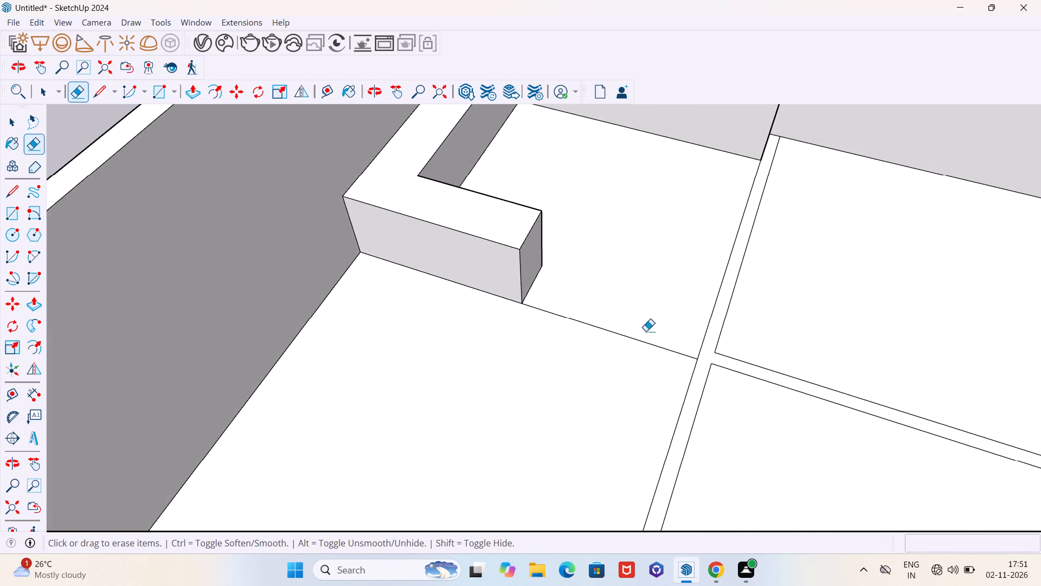
left_click_drag(646, 331, 641, 346)
Place a horizontal guide on the back counter's front face, 4" above its bottom edge.
scroll(611, 365, "down", 4)
middle_click_drag(595, 366, 187, 310)
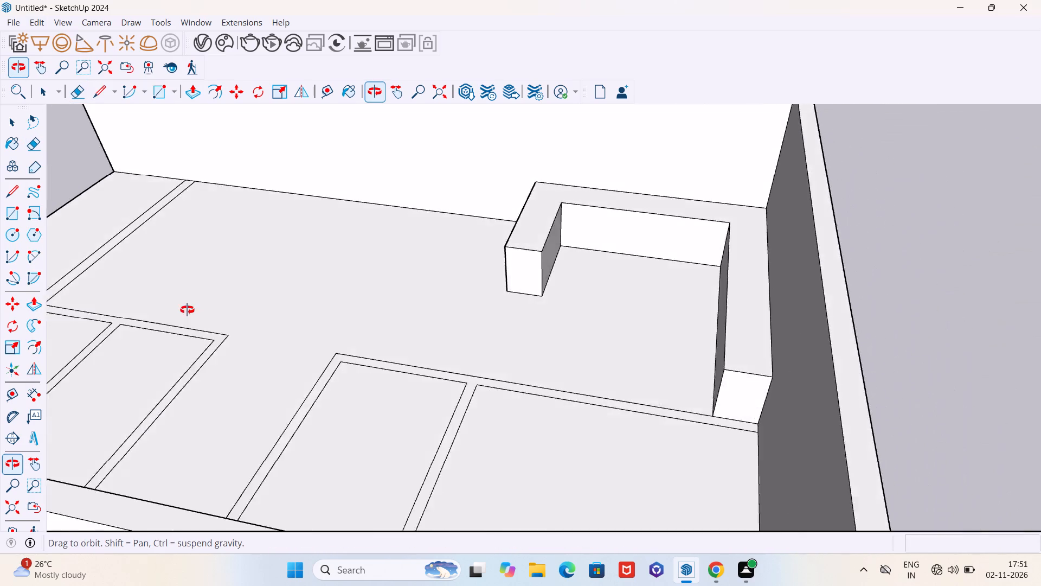
middle_click_drag(187, 310, 409, 283)
key("t")
scroll(655, 276, "up", 5)
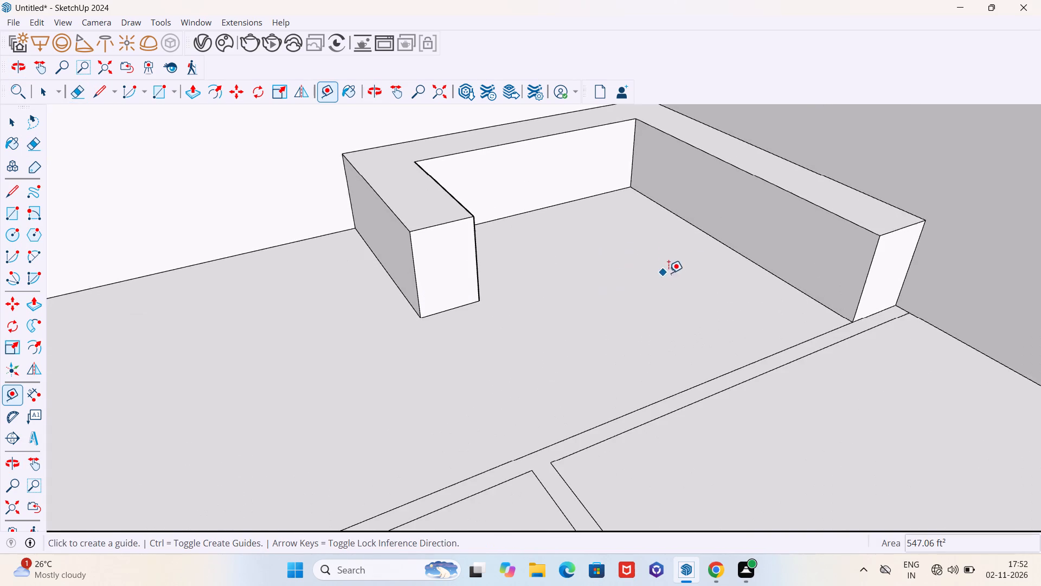
scroll(710, 244, "up", 4)
scroll(157, 306, "down", 5)
middle_click_drag(230, 336, 387, 297)
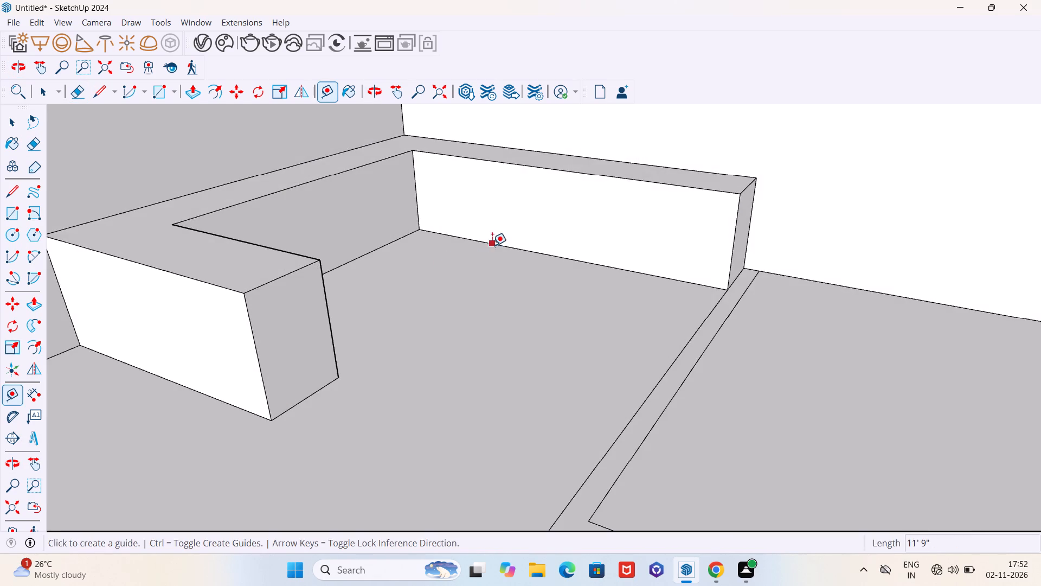
scroll(495, 244, "up", 5)
left_click(507, 250)
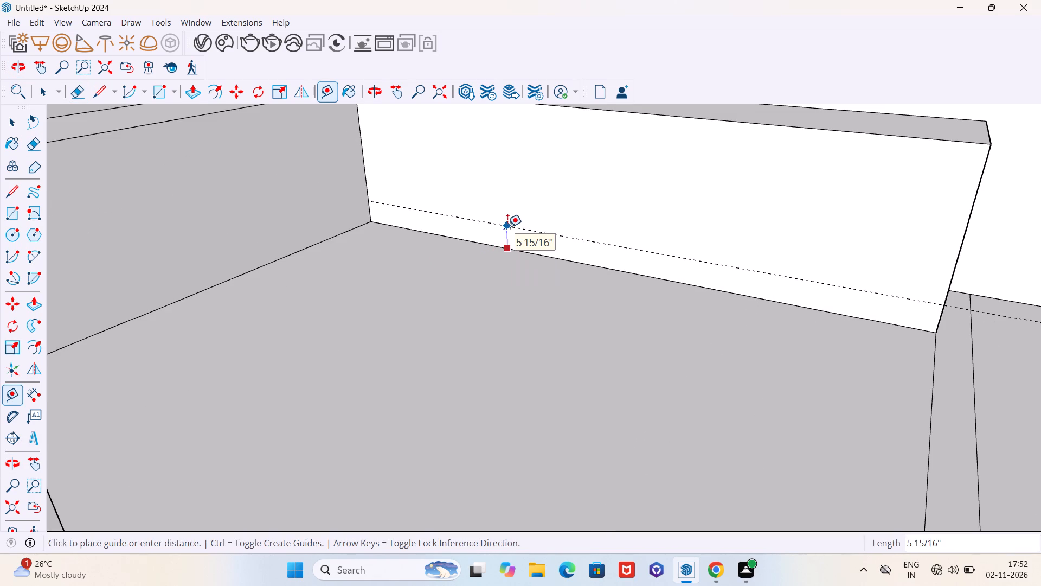
type("4\"")
key("Return")
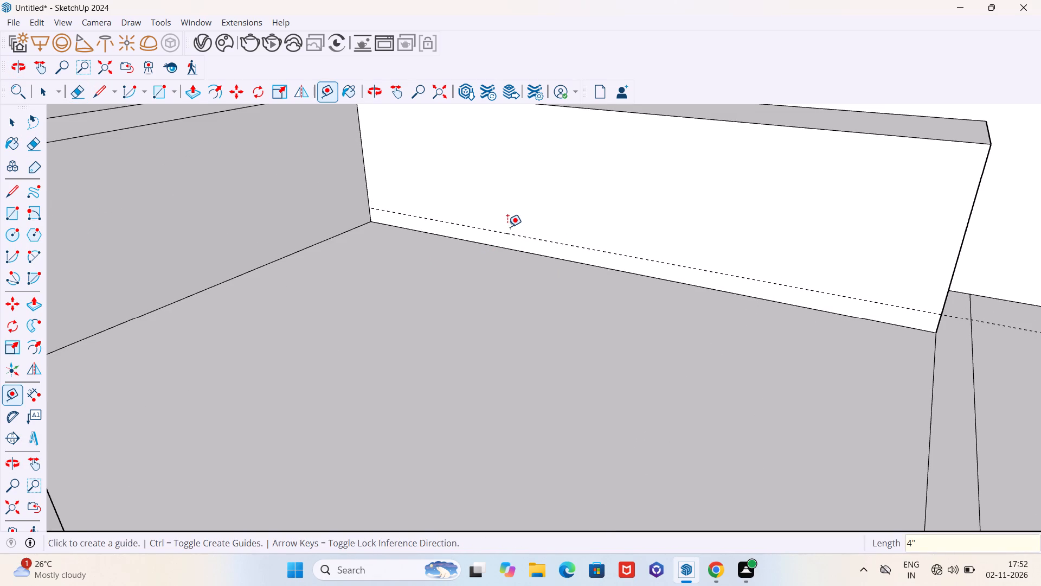
Place a second horizontal guide on the back counter's front face, 2'6" above the existing 4" guide.
left_click(508, 232)
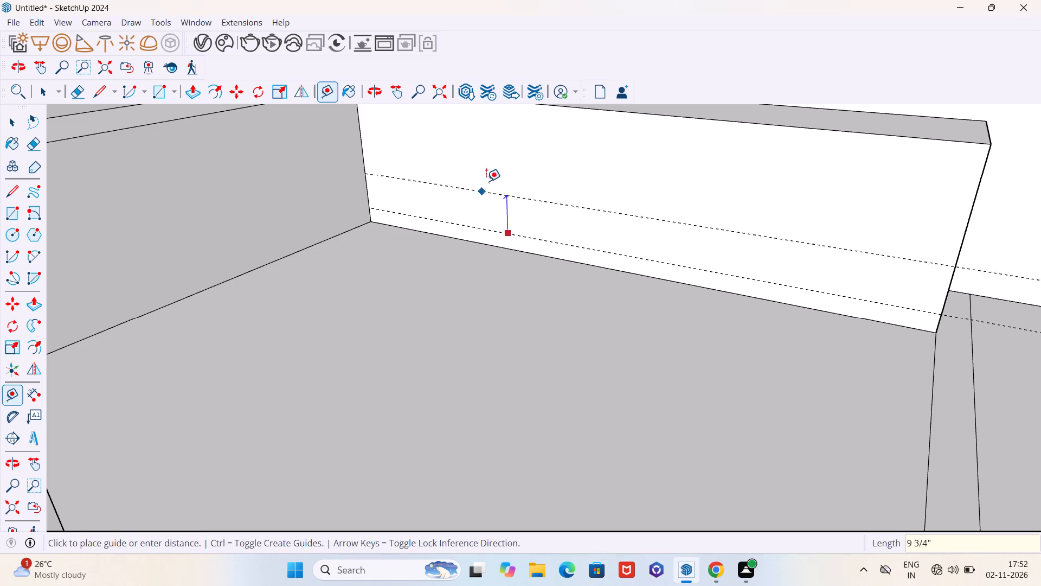
type("2'")
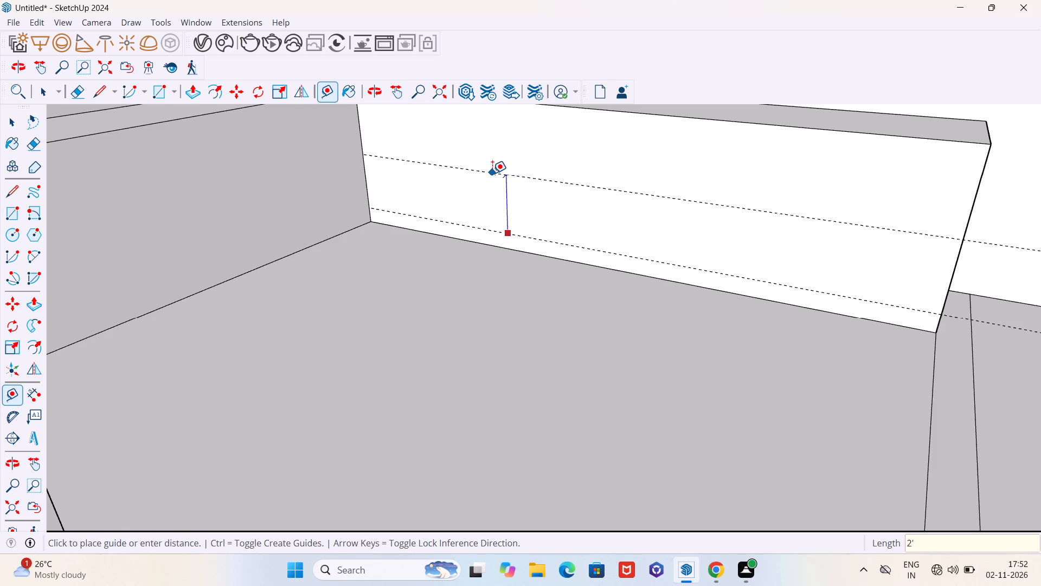
type("6\"")
key("Return")
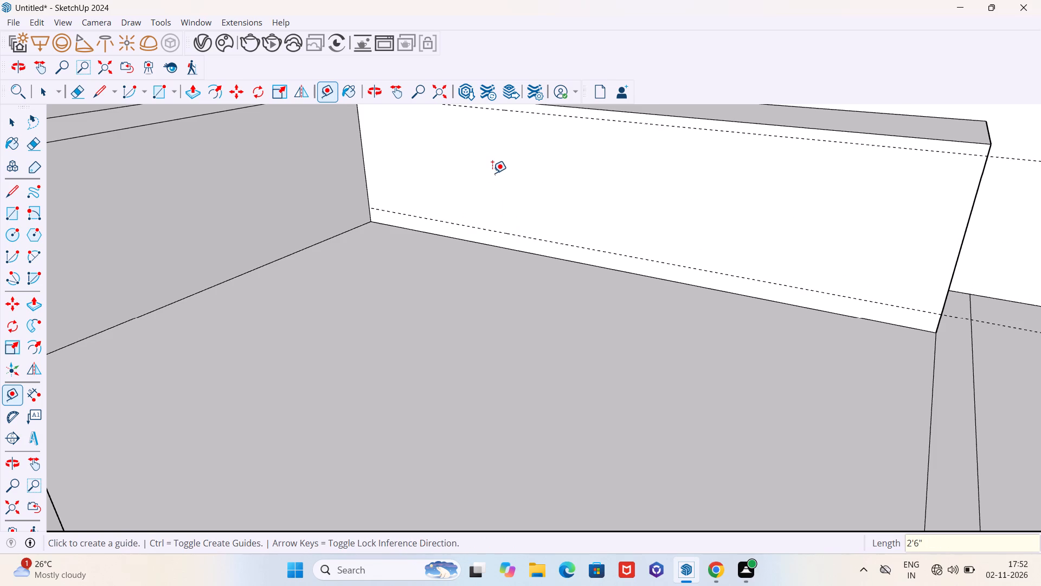
Place two horizontal guides on the side counter's inner face, 4" above its bottom edge and level with the back counter's upper guide.
scroll(494, 201, "down", 8)
middle_click_drag(502, 218, 443, 228)
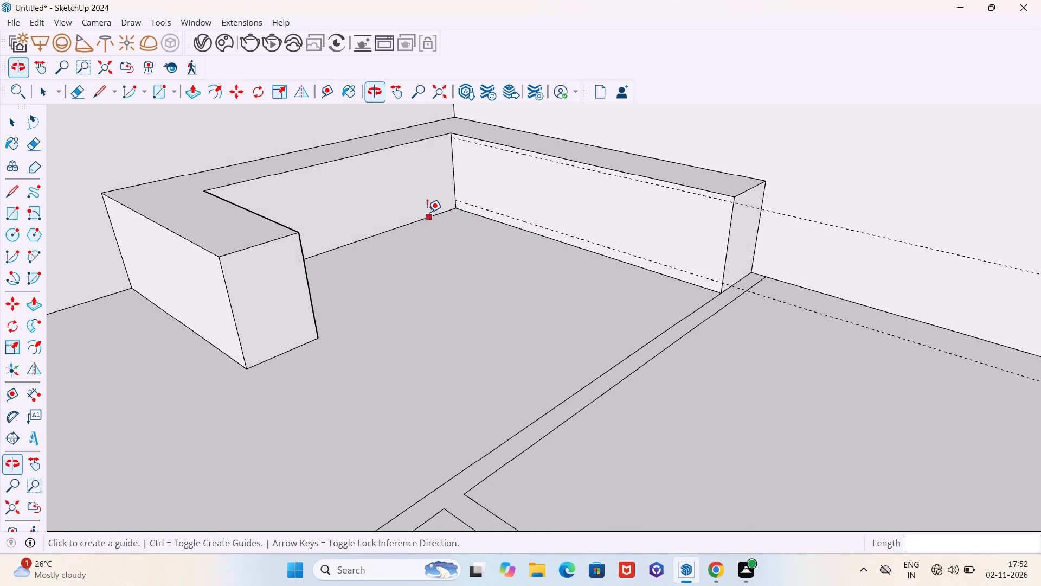
scroll(427, 215, "up", 6)
left_click(433, 218)
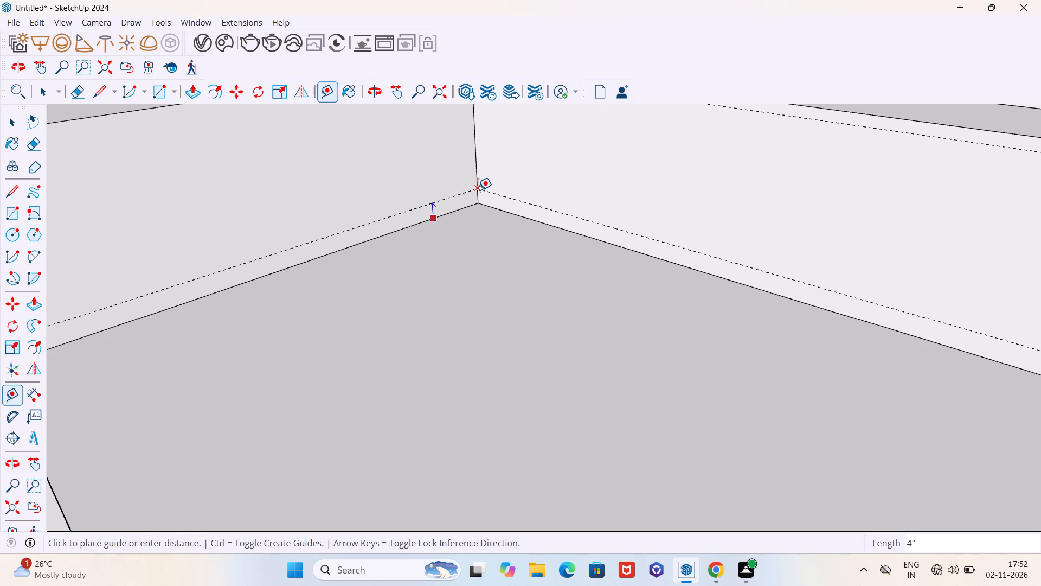
left_click(478, 190)
scroll(480, 197, "down", 5)
left_click(466, 198)
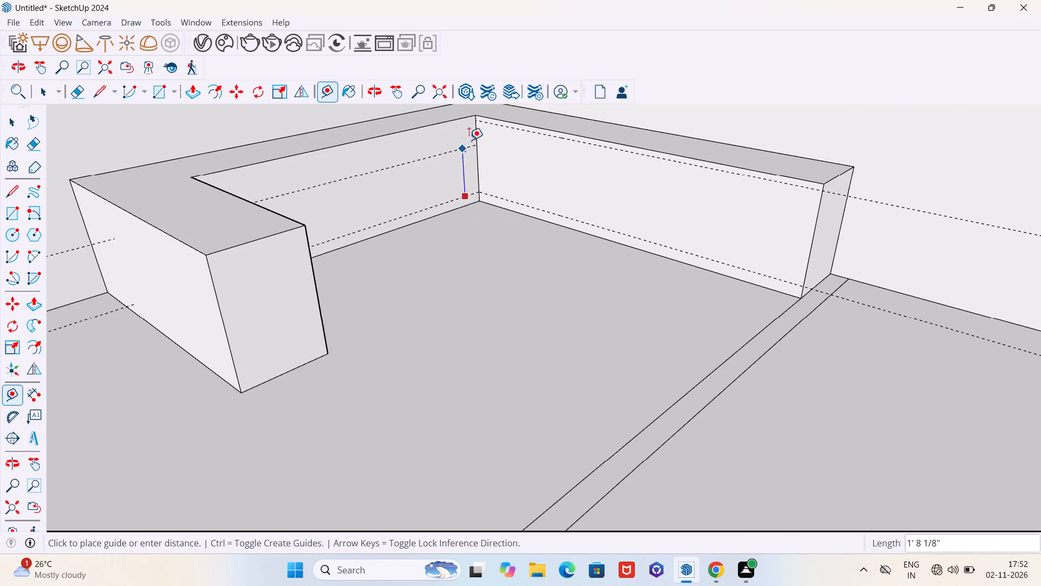
scroll(474, 123, "up", 10)
left_click(477, 118)
Place guides on the short counter's inner face, about 4 1/4" above its bottom edge and about 2' 5 3/4" above that guide.
scroll(535, 171, "down", 11)
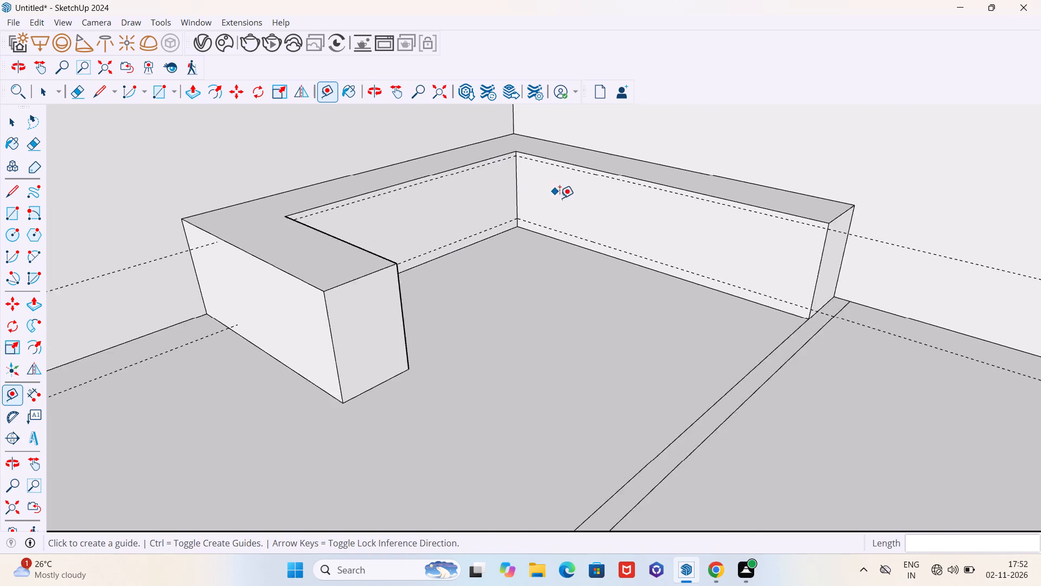
middle_click_drag(556, 206, 245, 250)
scroll(487, 214, "up", 13)
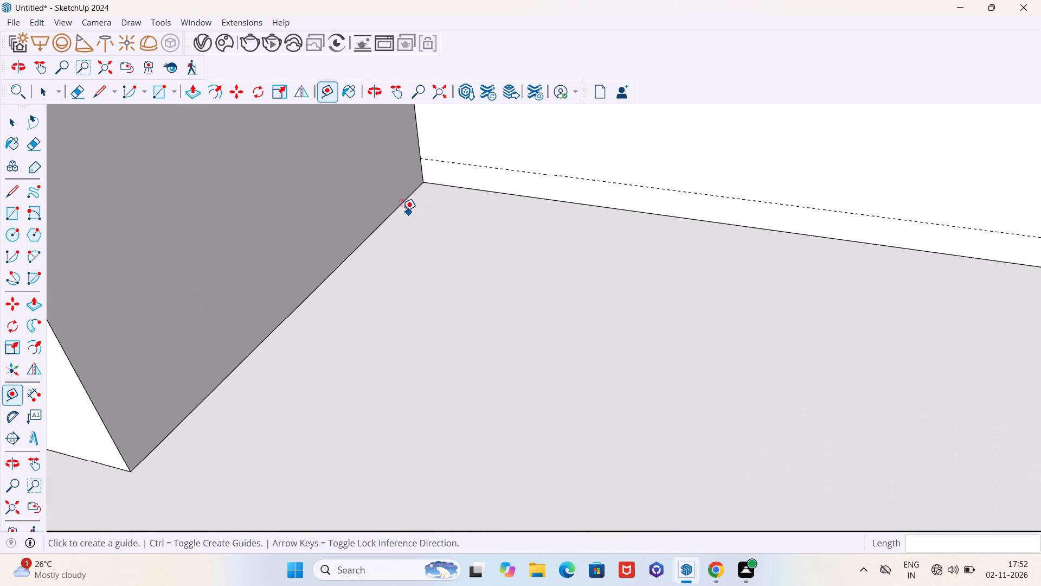
left_click(396, 207)
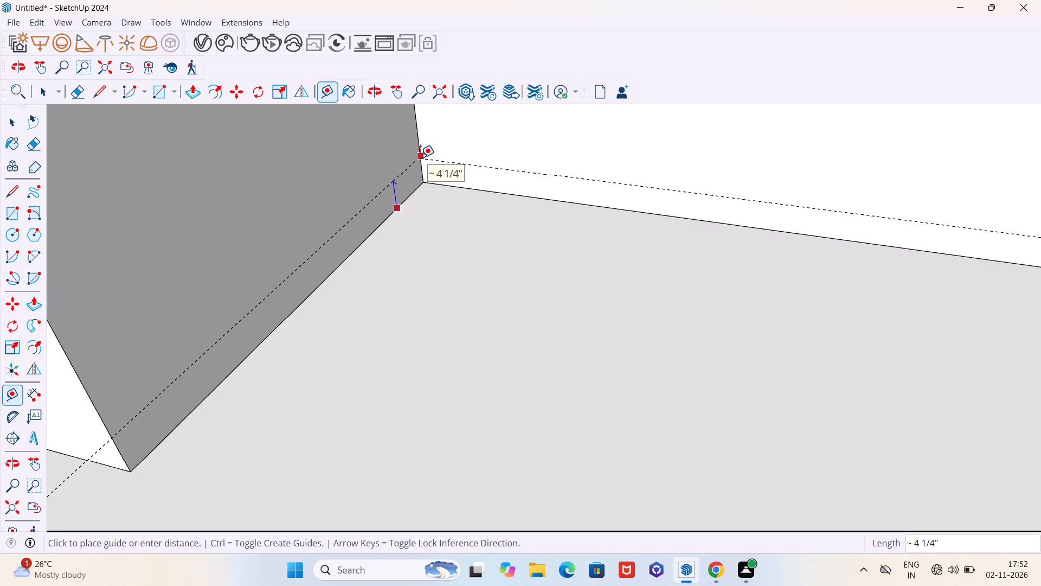
left_click(420, 157)
left_click(407, 167)
scroll(449, 194, "down", 4)
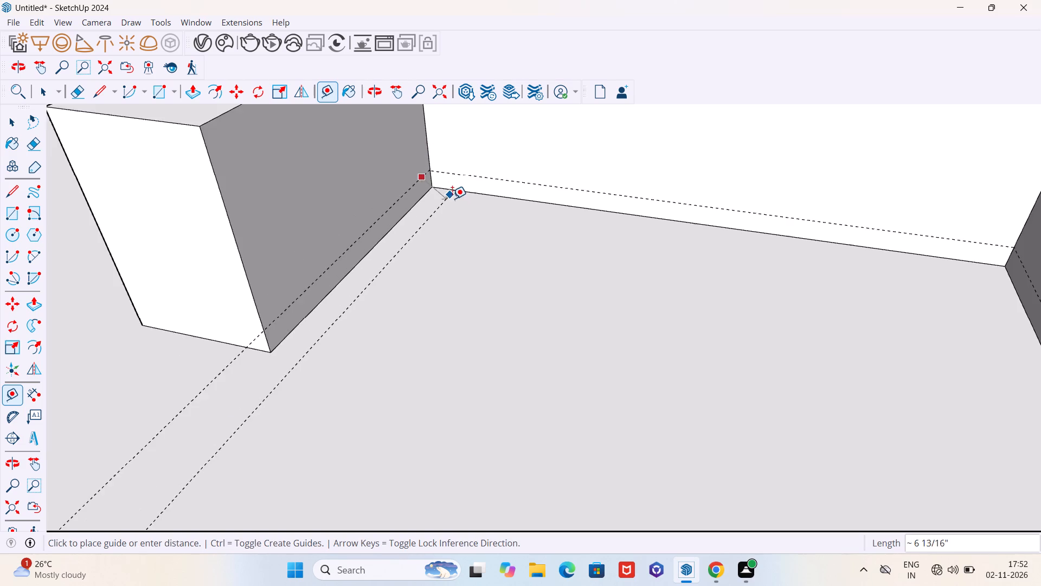
scroll(452, 199, "down", 11)
scroll(428, 123, "up", 5)
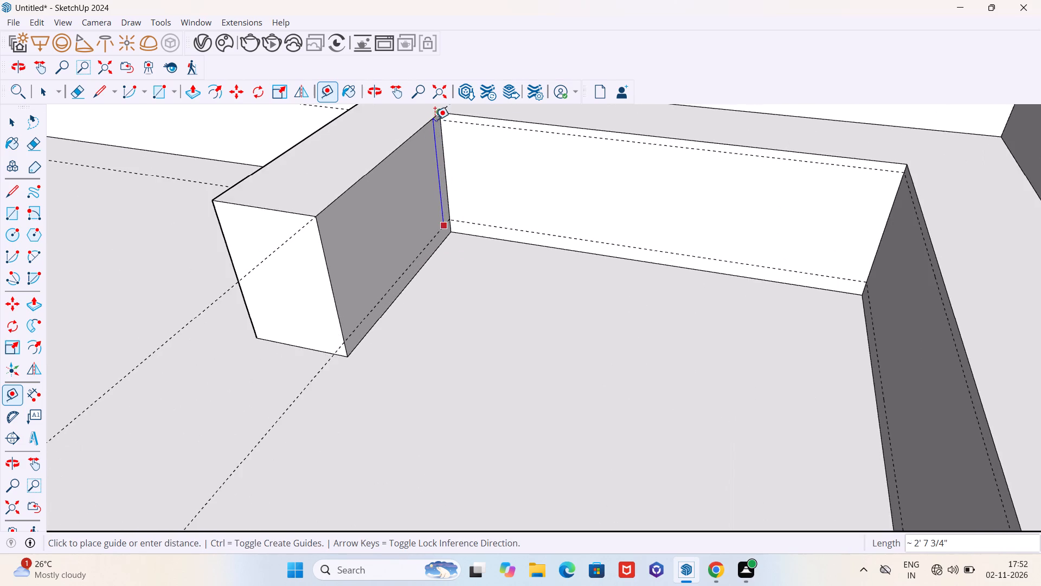
scroll(435, 119, "up", 11)
left_click(448, 125)
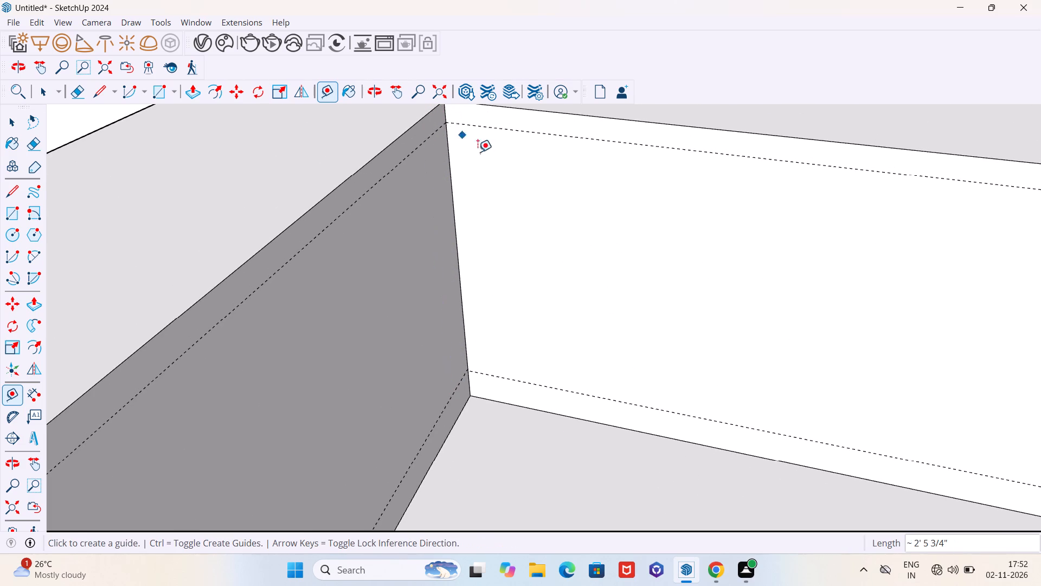
Draw a 2'6" by 11'9" rectangle between the two guides on the back counter's front face.
scroll(518, 176, "down", 13)
middle_click_drag(520, 230, 658, 218)
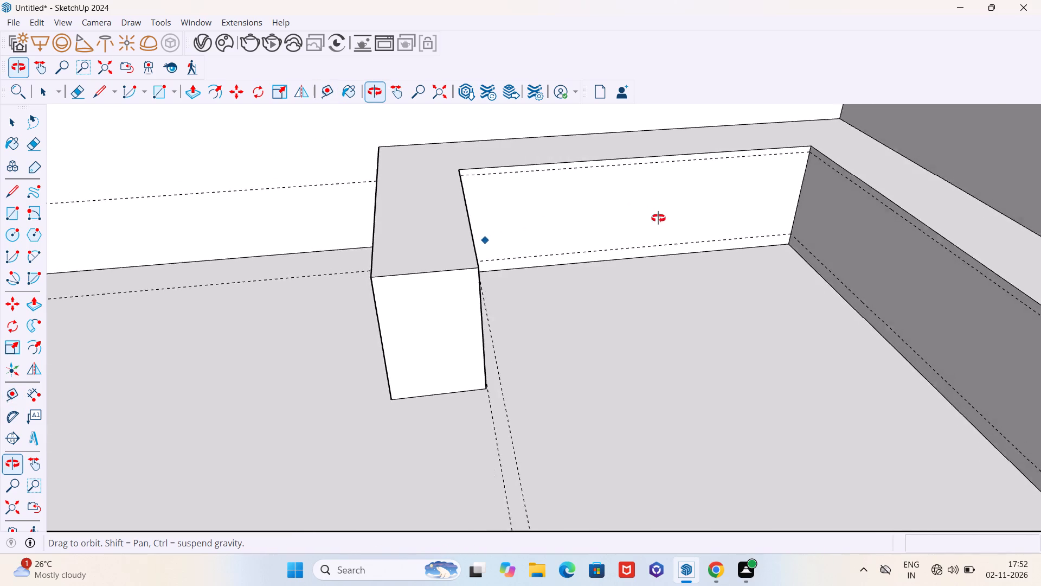
middle_click_drag(658, 218, 698, 221)
scroll(624, 224, "down", 5)
middle_click_drag(613, 250, 748, 248)
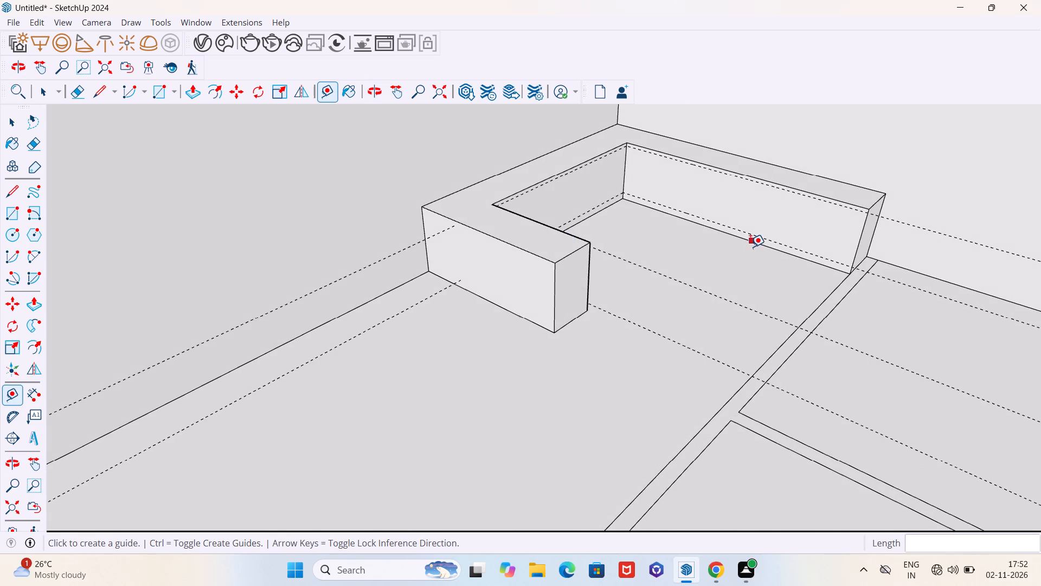
key("r")
scroll(648, 191, "up", 5)
scroll(620, 167, "down", 6)
scroll(625, 150, "up", 3)
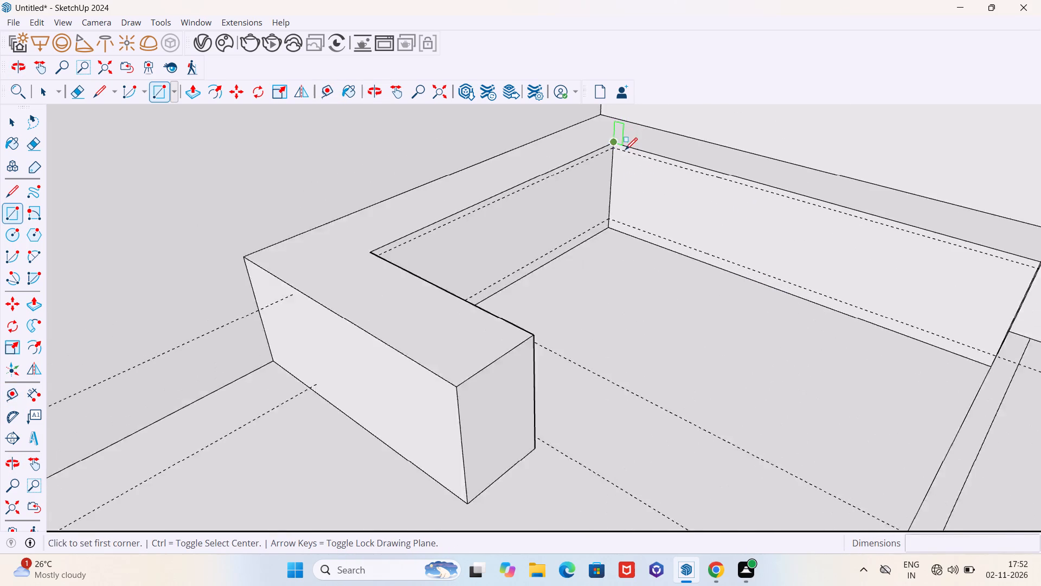
scroll(625, 150, "up", 8)
left_click(609, 148)
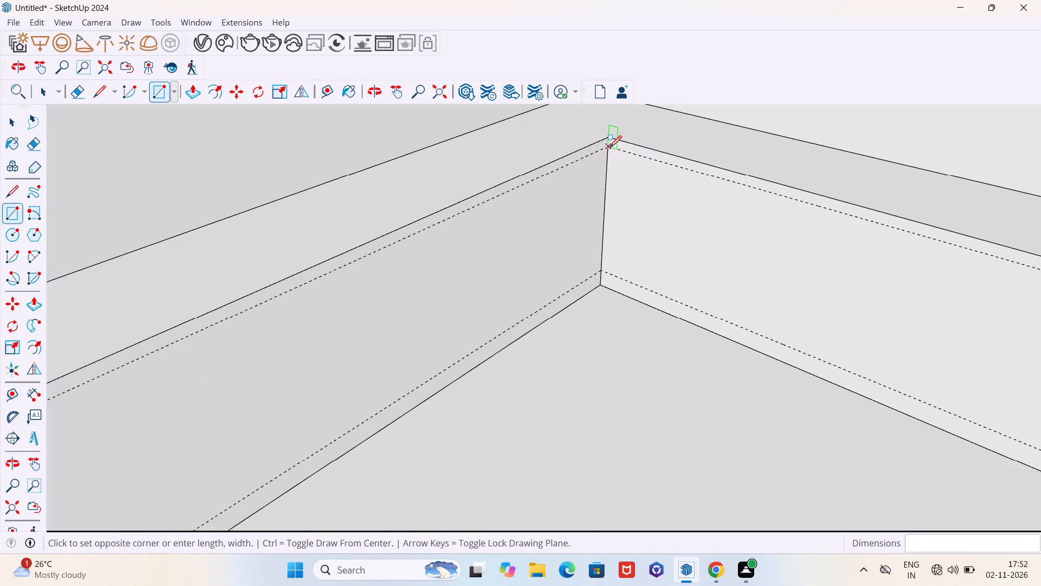
scroll(607, 150, "down", 8)
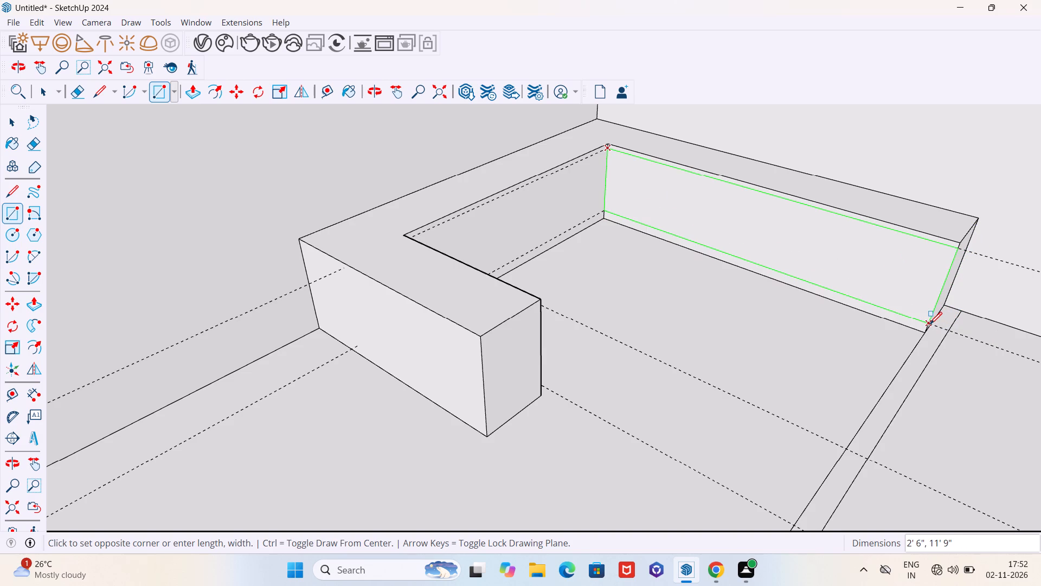
left_click(930, 324)
Draw a 2'6" by 9'6" rectangle between the two guides on the side counter's inner face.
middle_click_drag(877, 323, 602, 317)
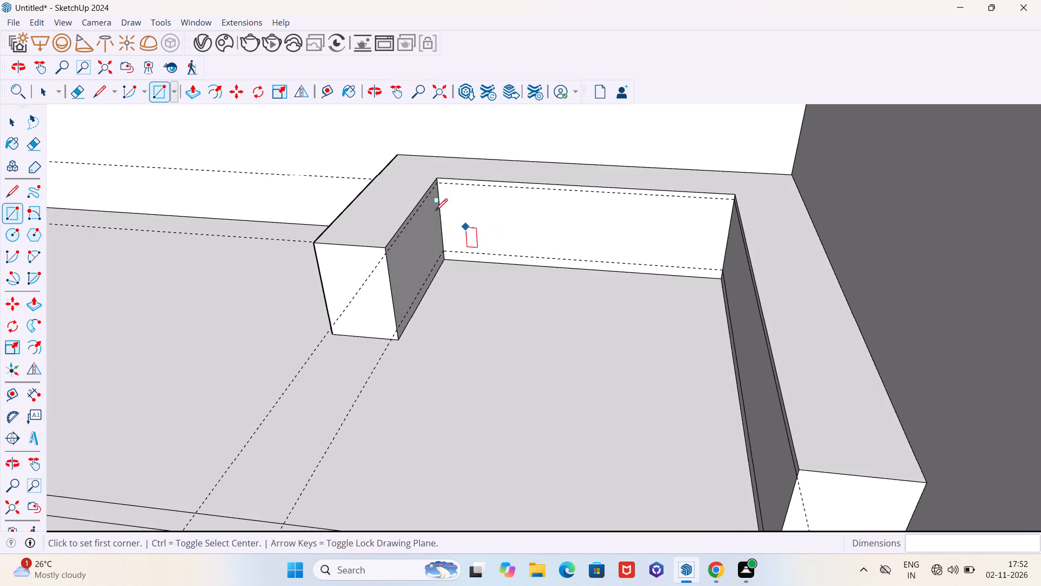
scroll(410, 183, "up", 10)
left_click(460, 181)
scroll(460, 183, "down", 2)
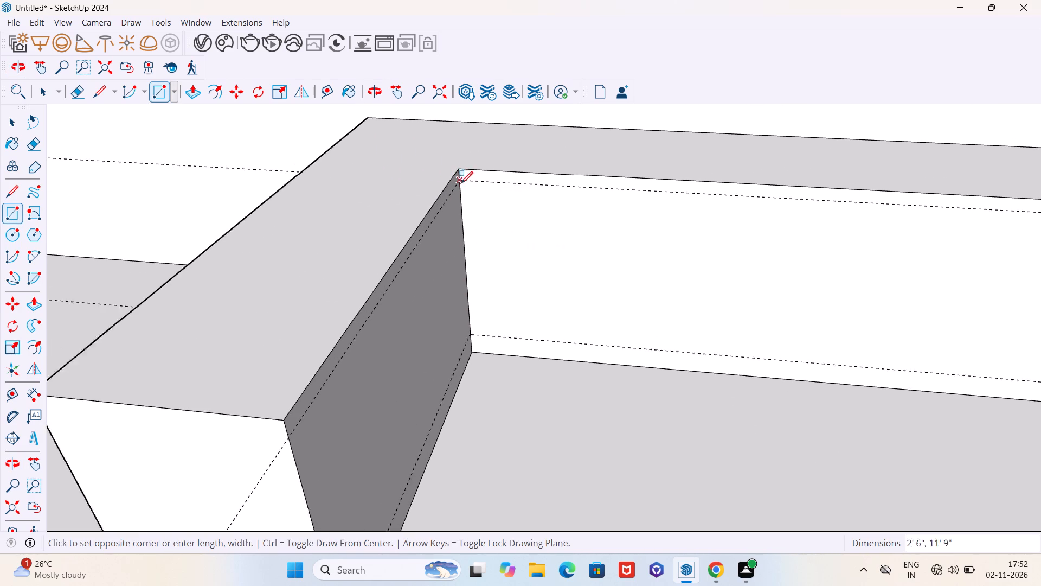
scroll(461, 183, "down", 4)
middle_click_drag(503, 237, 614, 233)
scroll(658, 232, "up", 1)
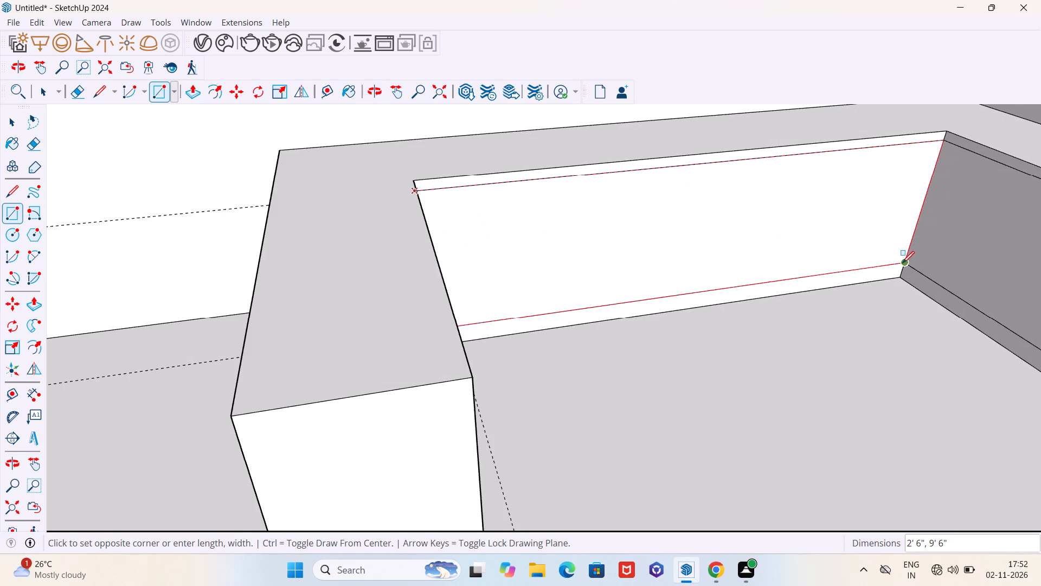
left_click(902, 263)
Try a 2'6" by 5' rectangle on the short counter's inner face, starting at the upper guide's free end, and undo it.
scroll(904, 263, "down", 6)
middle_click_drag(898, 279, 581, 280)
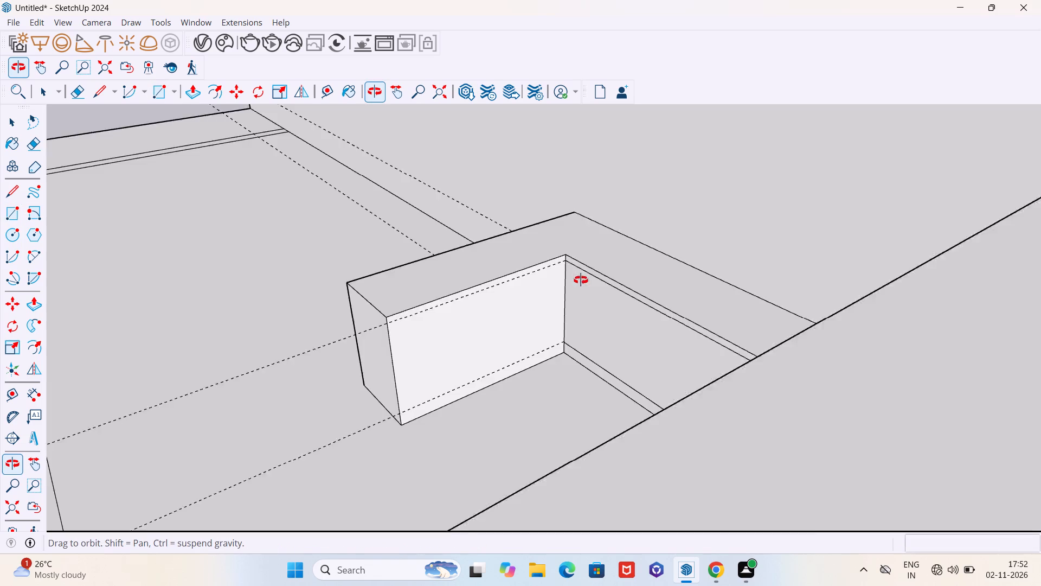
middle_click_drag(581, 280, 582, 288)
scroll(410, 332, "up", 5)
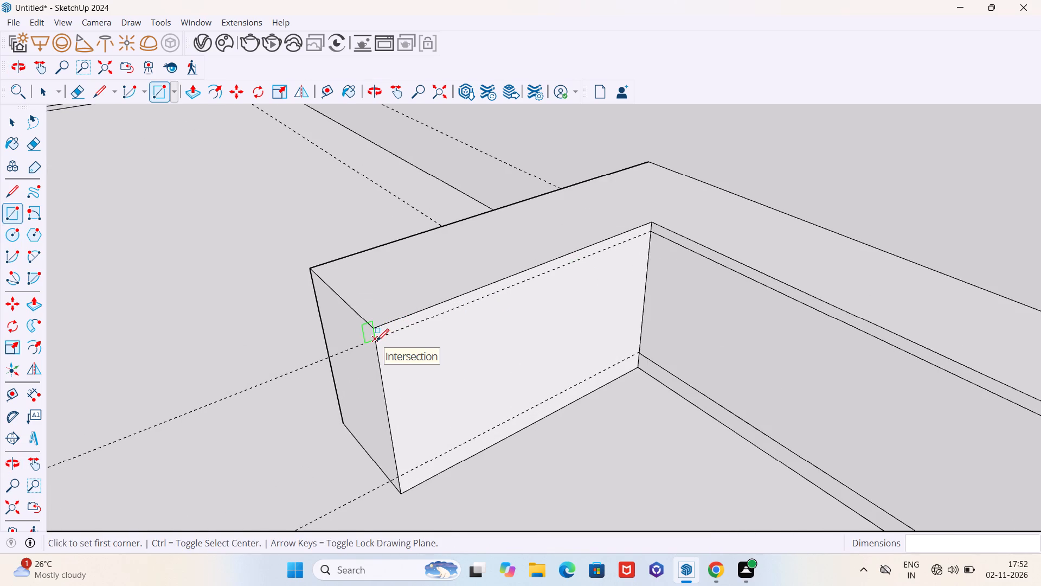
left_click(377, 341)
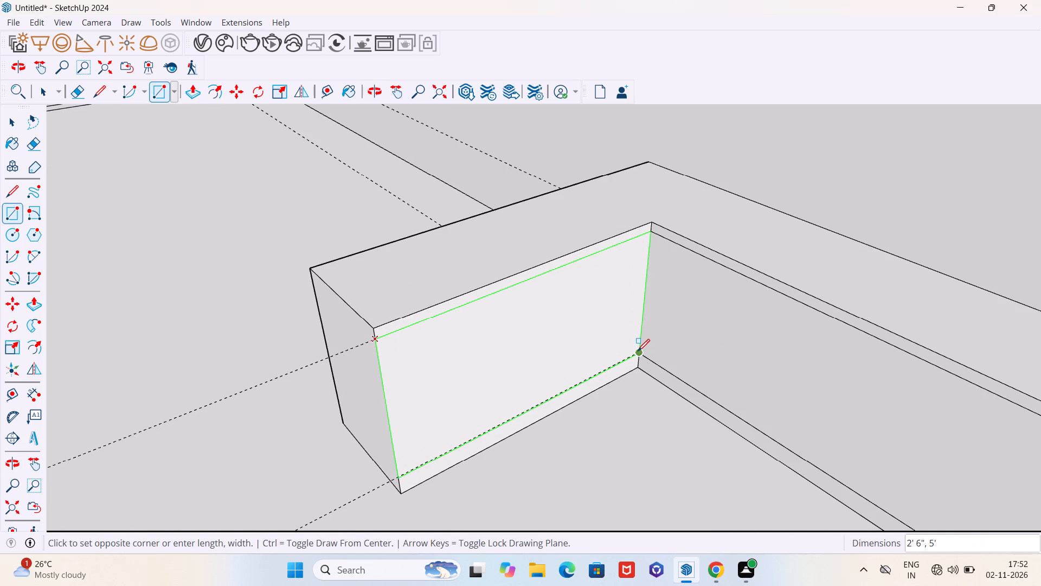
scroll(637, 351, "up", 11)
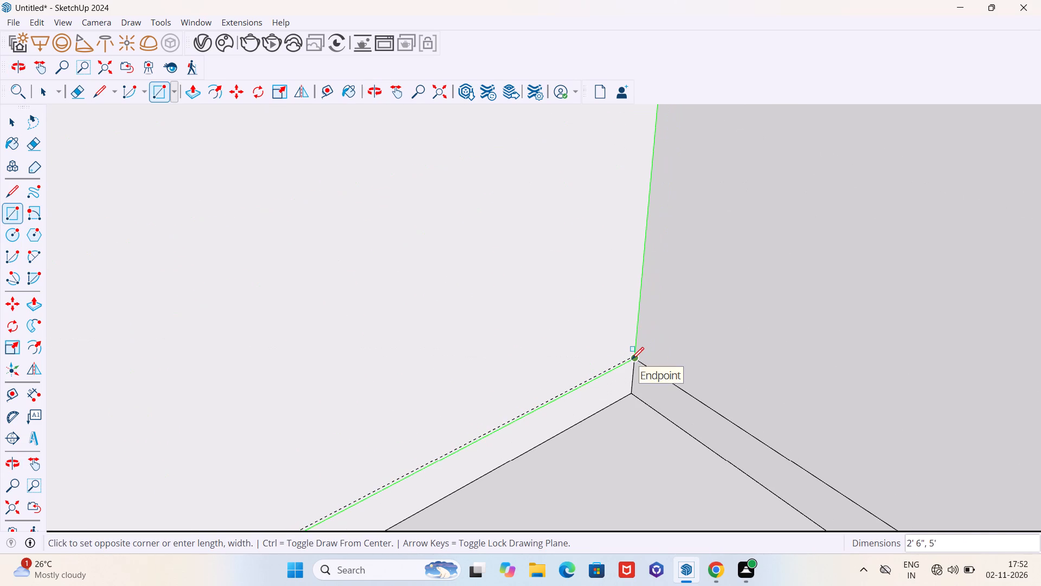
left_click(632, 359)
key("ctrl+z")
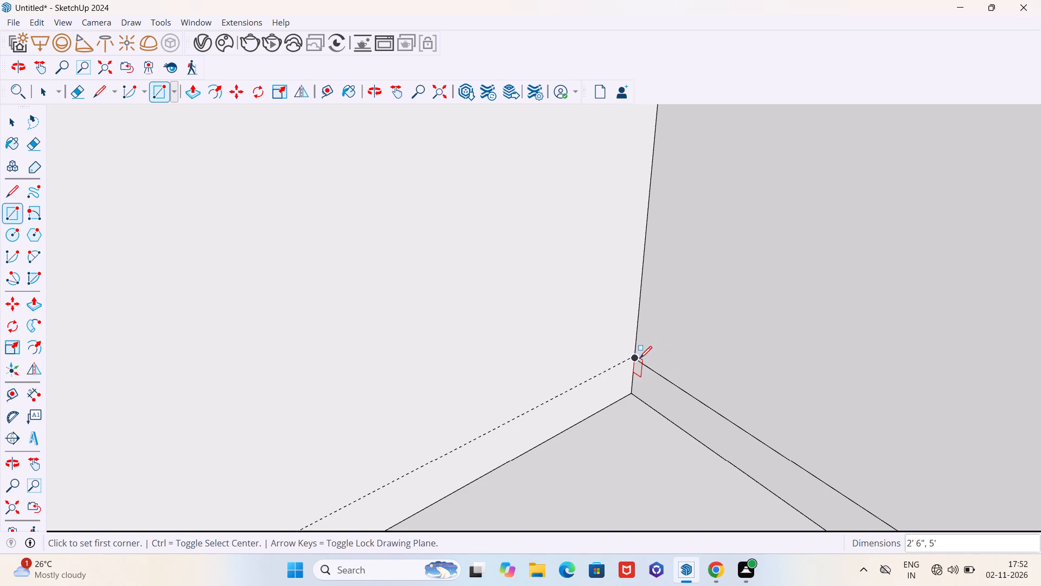
Replace the short counter's lower guide with one 4" above the bottom edge, aligned to the side counter's lower rectangle line.
middle_click_drag(640, 380, 646, 274)
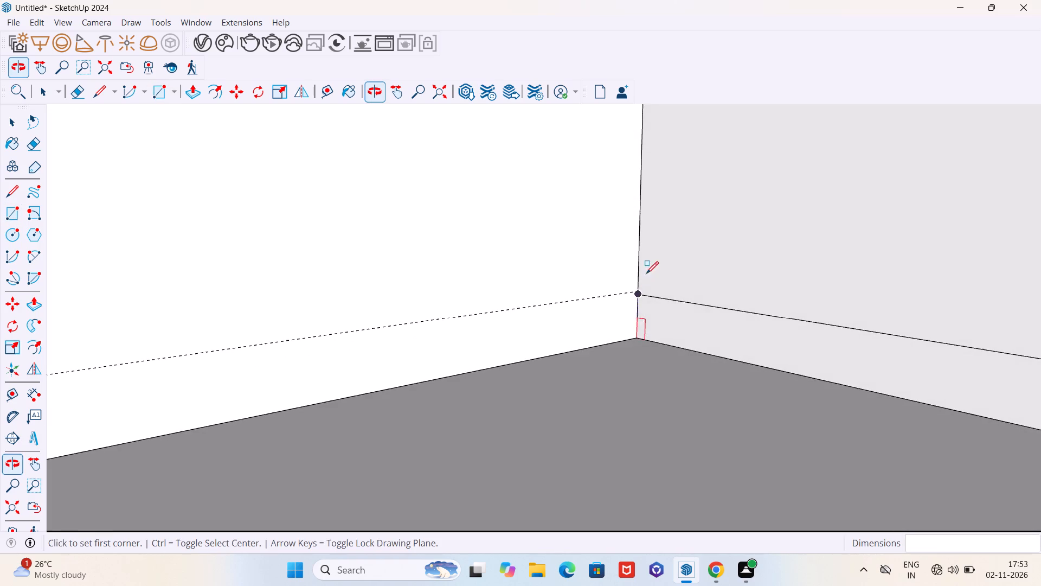
scroll(613, 332, "up", 5)
scroll(677, 340, "down", 3)
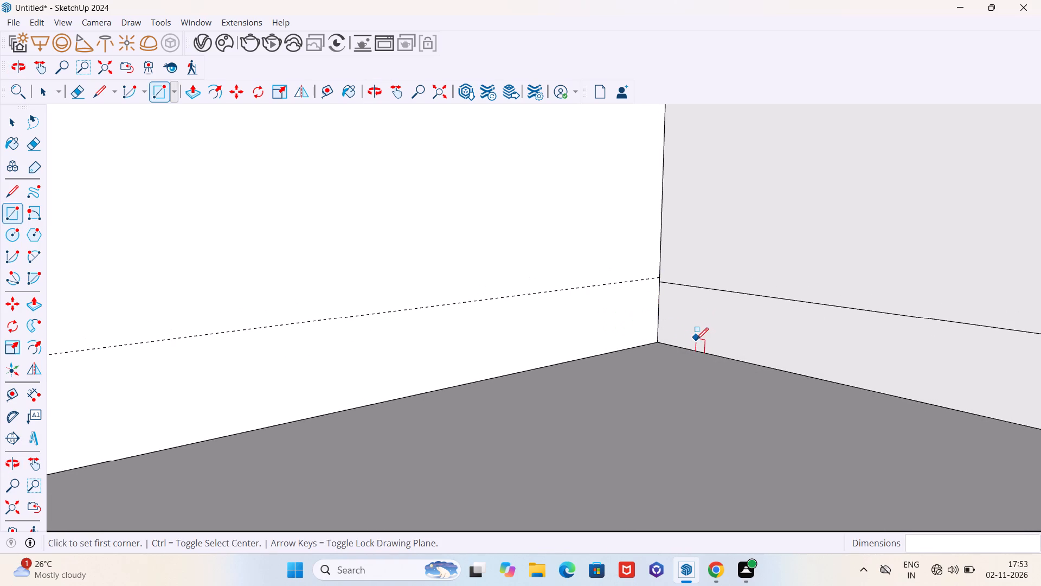
key("e")
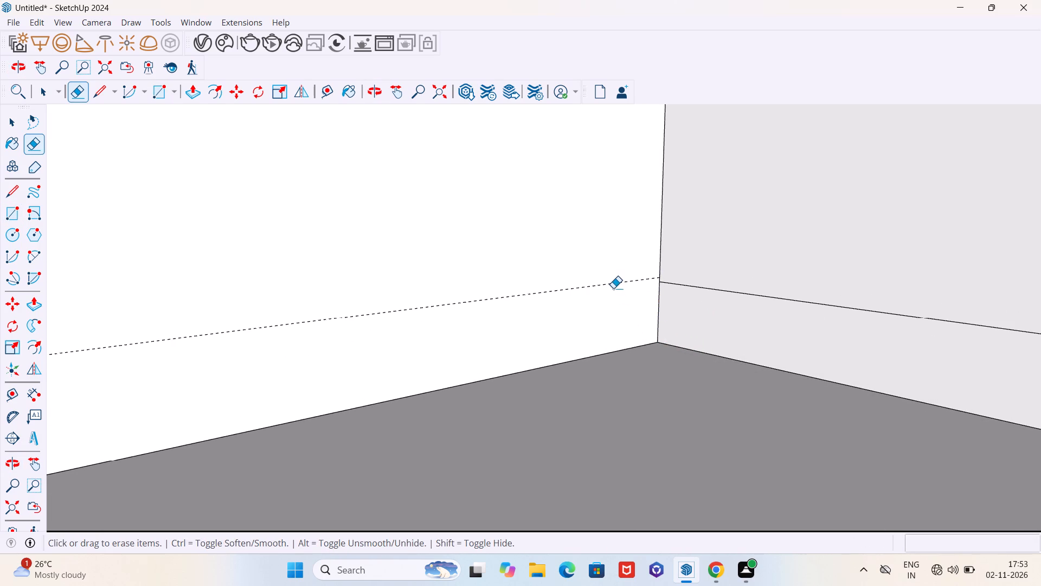
left_click(613, 285)
key("t")
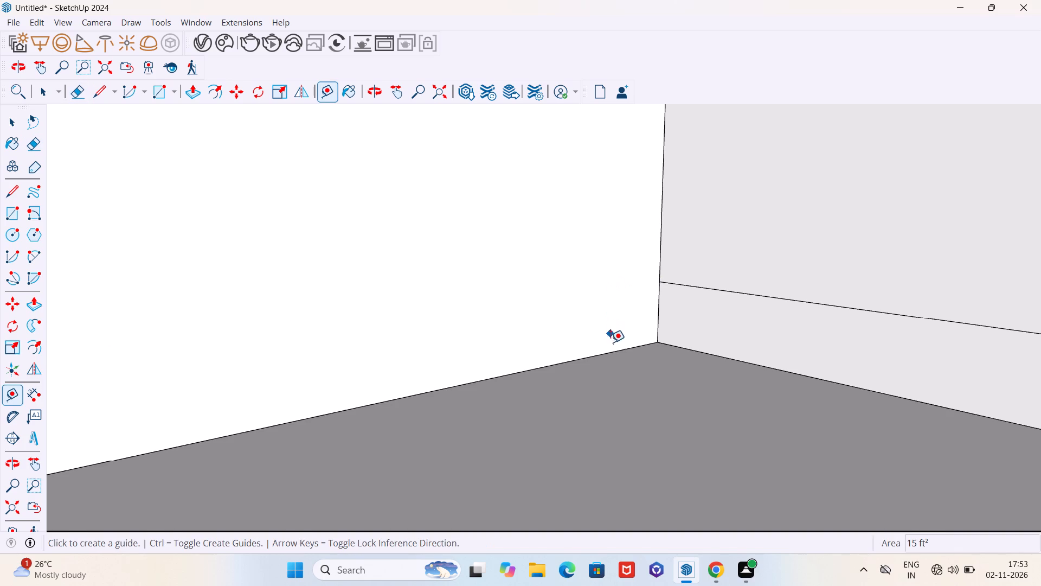
left_click(609, 353)
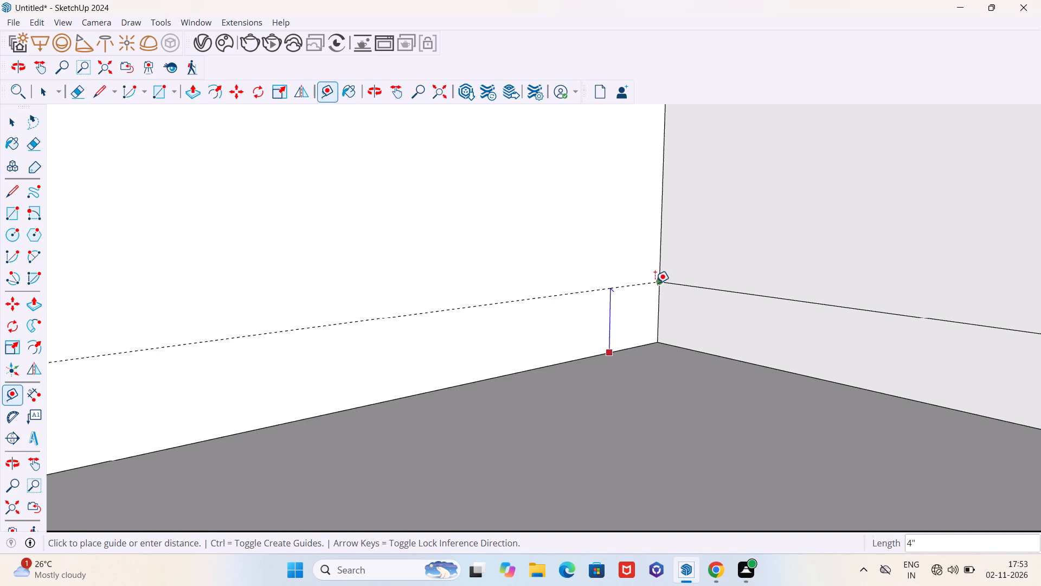
left_click(659, 280)
Draw a rectangle on the short counter's inner face from the lower guide's inner corner to the upper guide's free end.
scroll(814, 308, "down", 5)
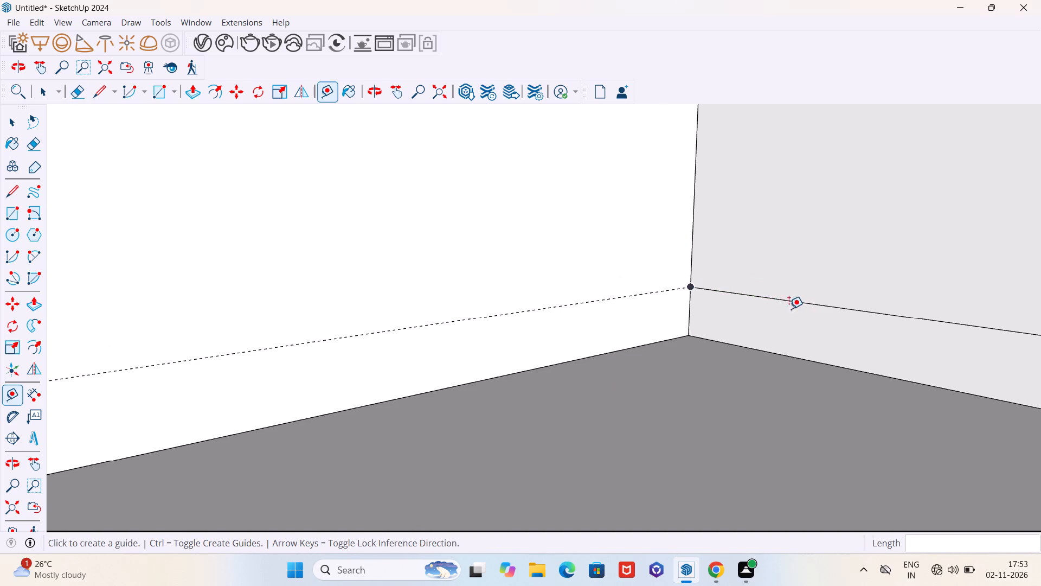
key("r")
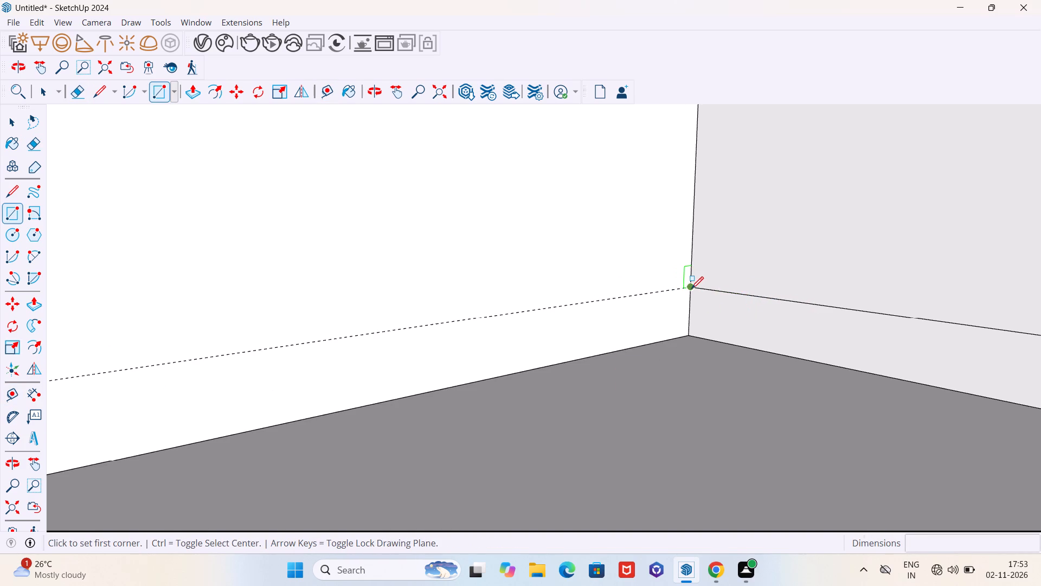
left_click(691, 289)
scroll(818, 300, "down", 6)
scroll(824, 303, "up", 1)
scroll(824, 303, "down", 5)
middle_click_drag(760, 290, 764, 368)
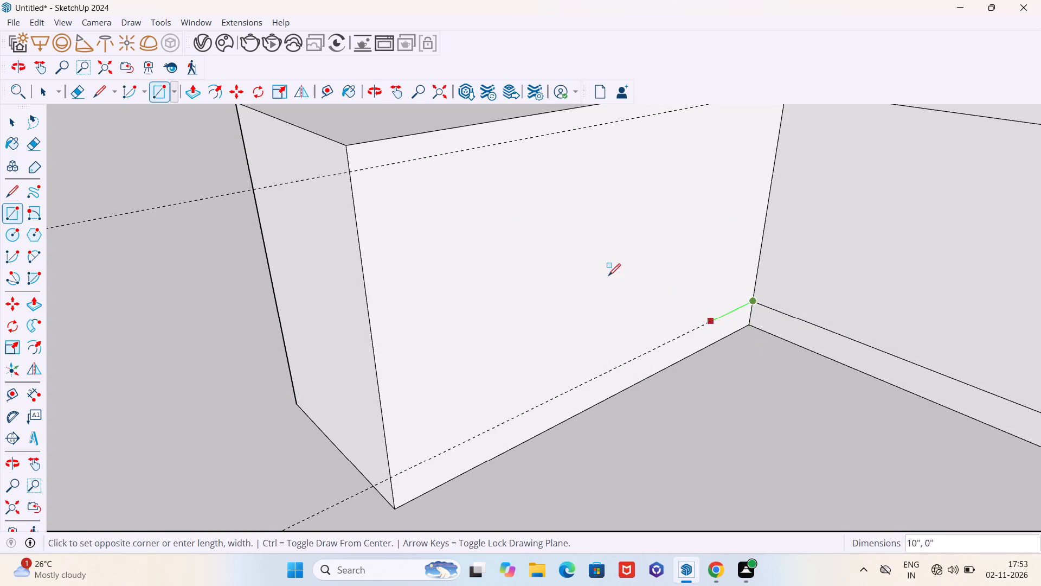
left_click(351, 172)
scroll(479, 289, "down", 5)
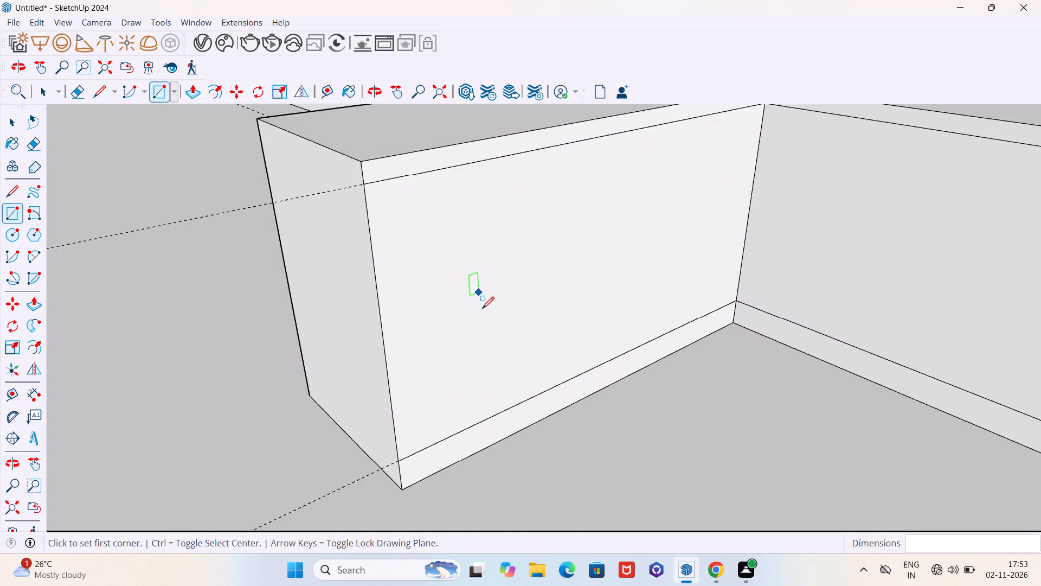
scroll(482, 309, "down", 4)
middle_click_drag(486, 323, 699, 332)
key("space")
scroll(697, 336, "down", 3)
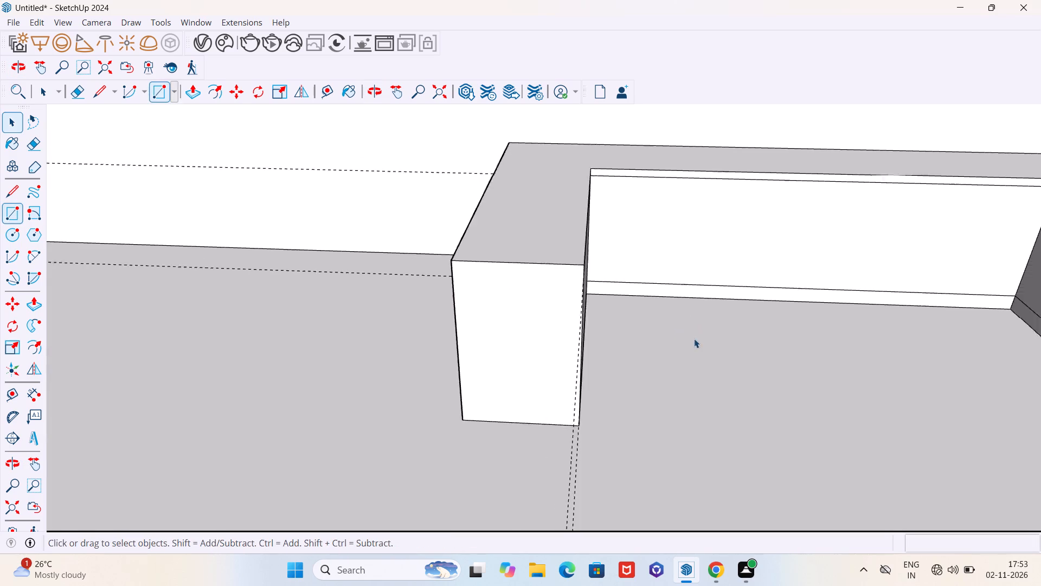
Delete all construction guides from the model.
scroll(694, 339, "down", 2)
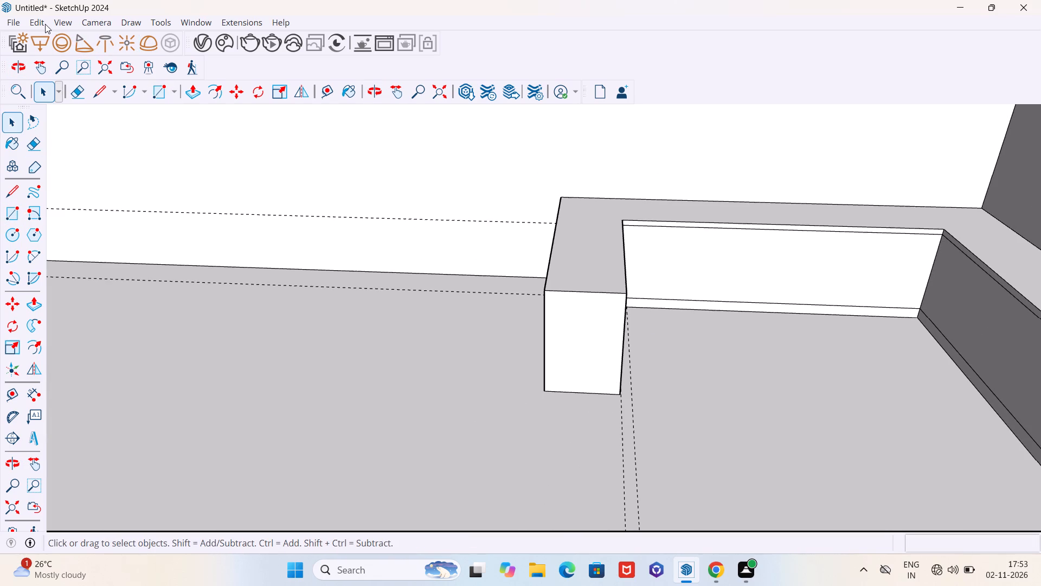
left_click(42, 20)
left_click(83, 155)
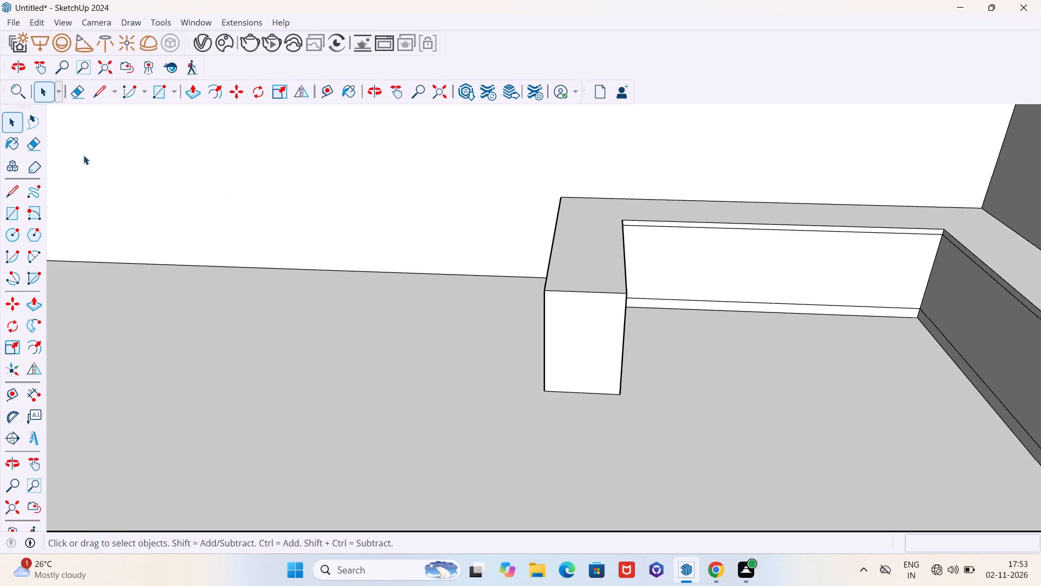
Push the bottom strip of the long counter opposite the short one inward 3" to form a toe-kick recess.
scroll(83, 161, "down", 3)
middle_click_drag(184, 234, 387, 215)
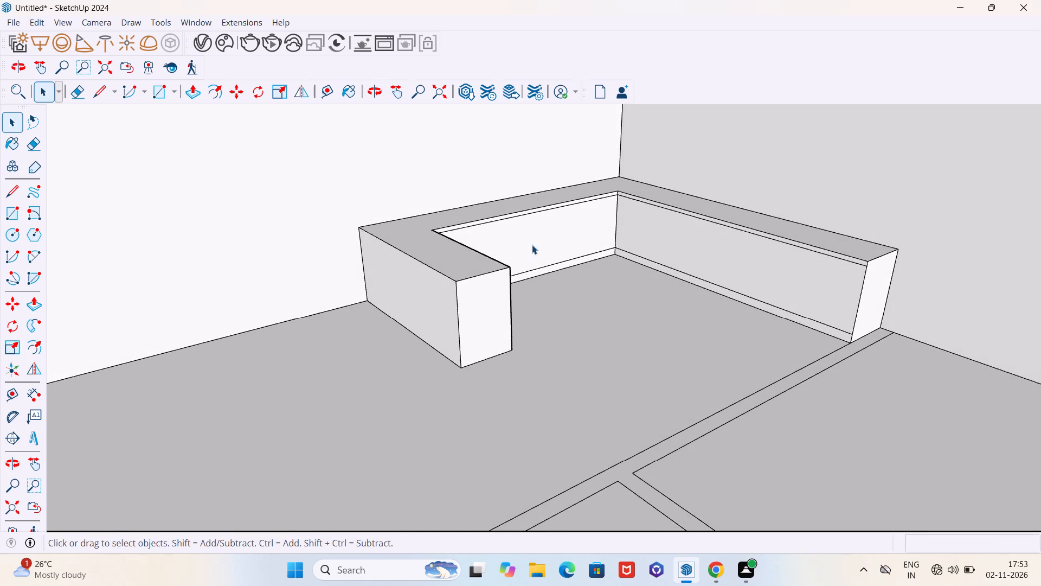
scroll(470, 243, "down", 4)
middle_click_drag(670, 249, 671, 308)
scroll(709, 317, "up", 5)
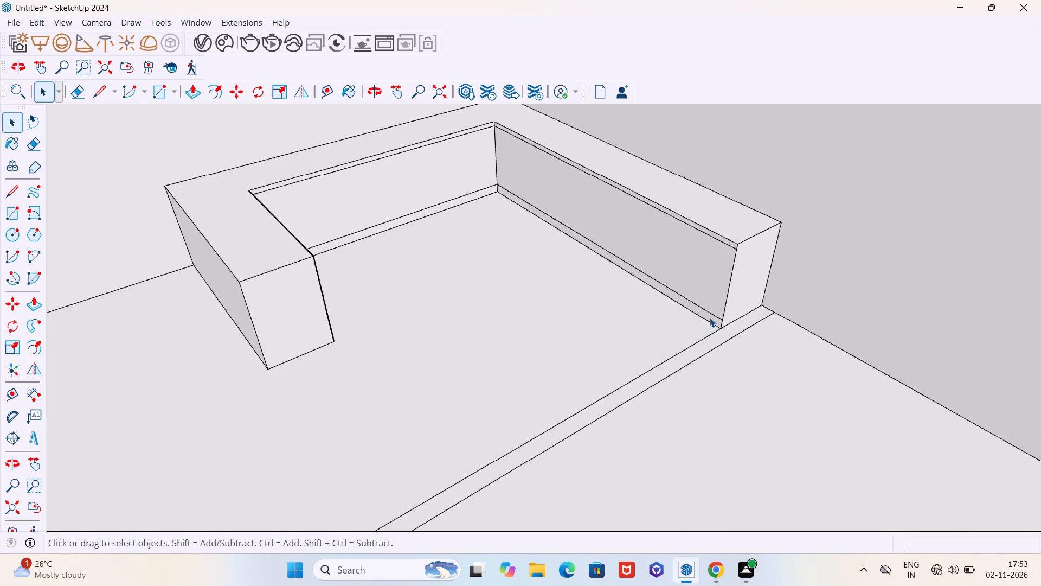
key("p")
scroll(710, 322, "up", 5)
left_click(710, 319)
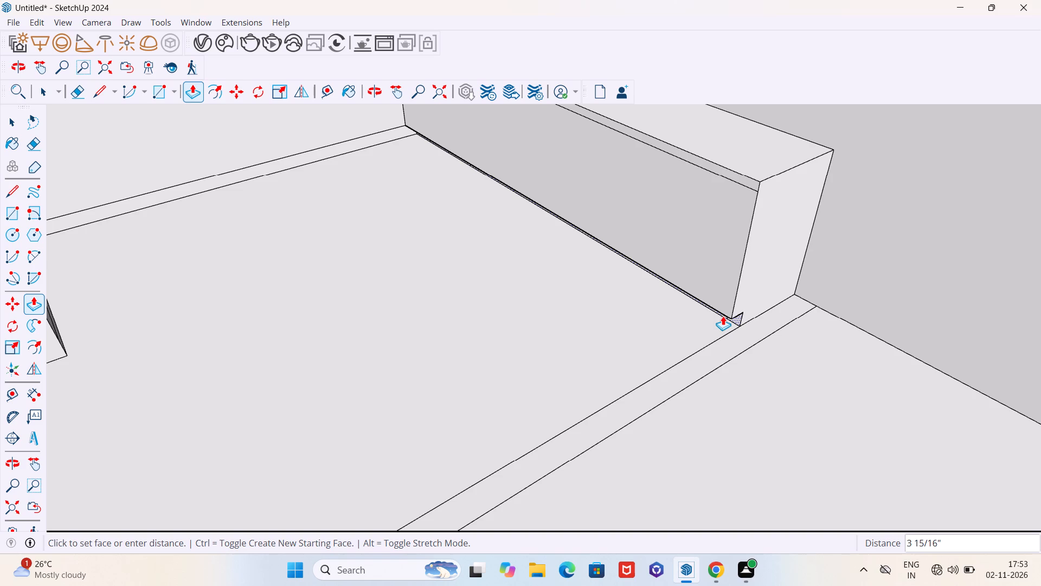
type("3\"")
key("Return")
scroll(723, 316, "down", 4)
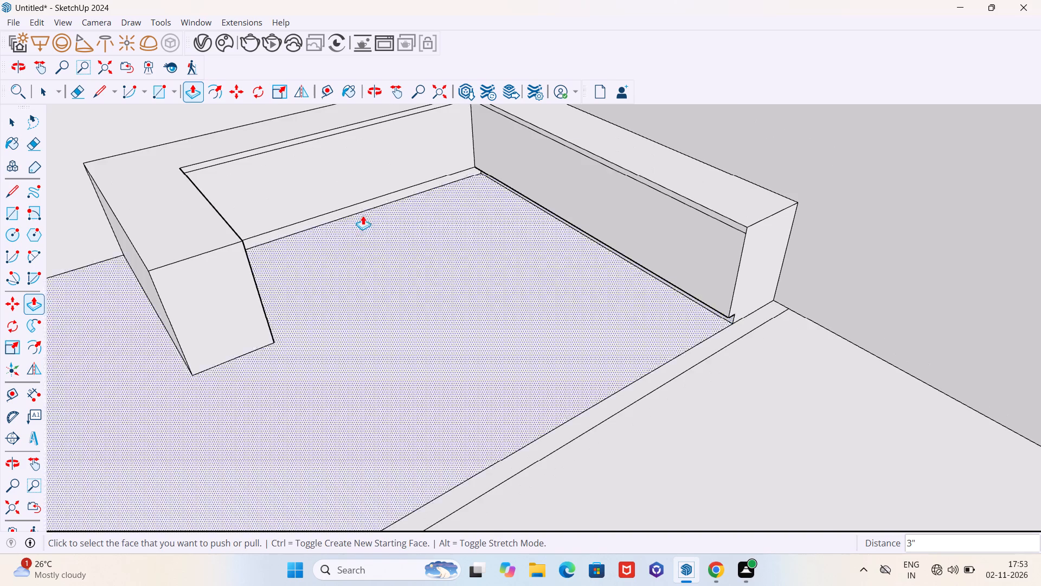
Repeat the 3" inward push on the bottom strips of the side counter and the short counter.
scroll(314, 181, "up", 6)
double_click(355, 234)
scroll(478, 227, "down", 6)
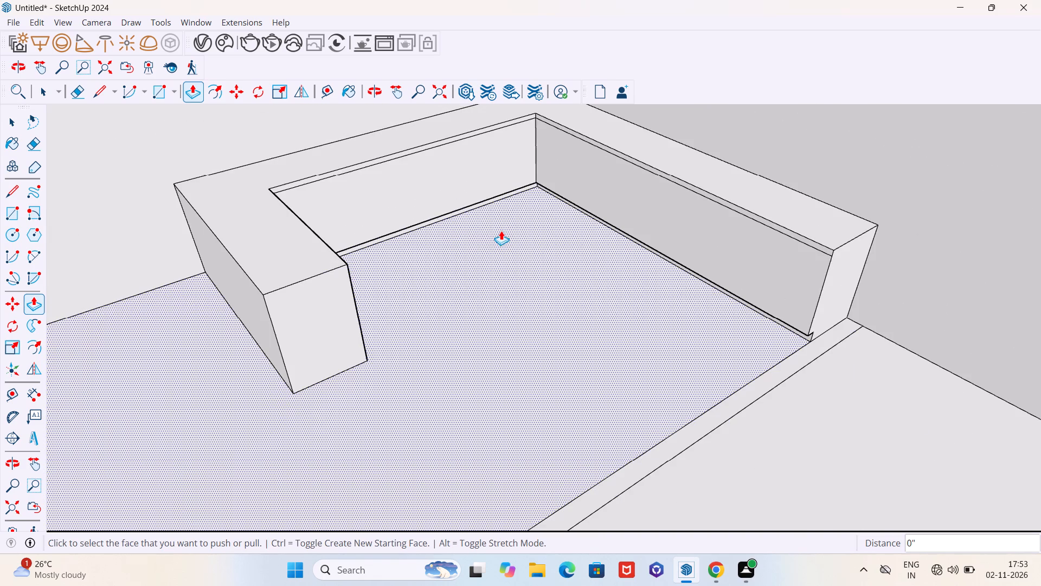
middle_click_drag(502, 256, 292, 262)
scroll(349, 262, "up", 5)
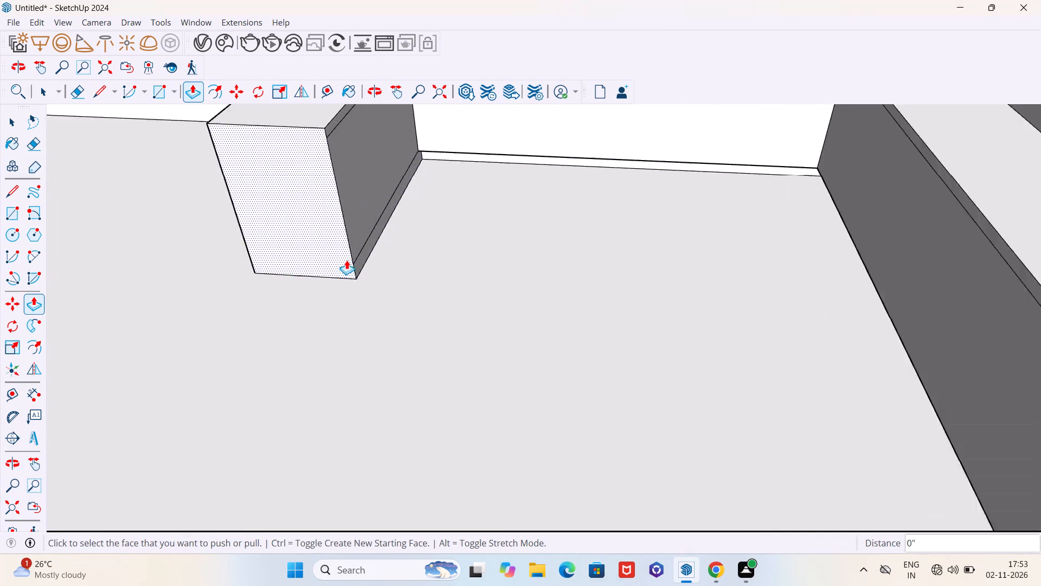
scroll(346, 260, "up", 6)
double_click(363, 269)
scroll(458, 313, "down", 11)
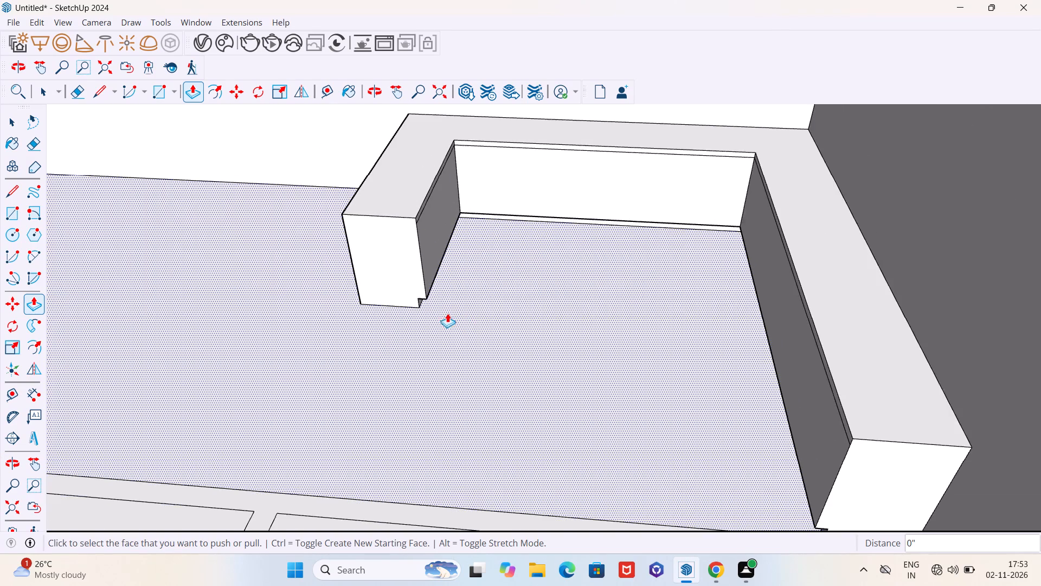
middle_click_drag(446, 313, 628, 343)
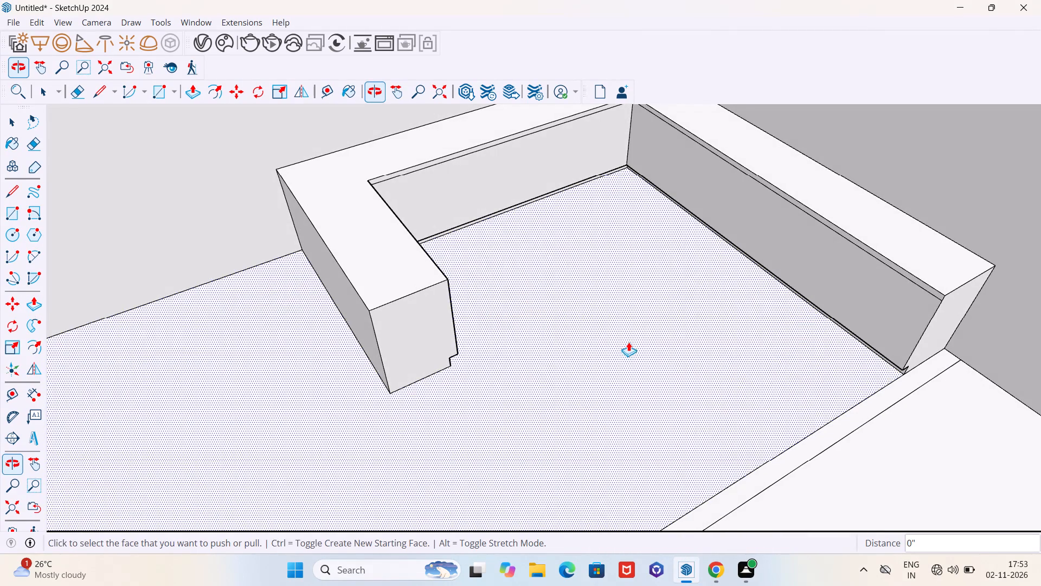
scroll(627, 341, "down", 5)
middle_click_drag(701, 334, 617, 350)
key("space")
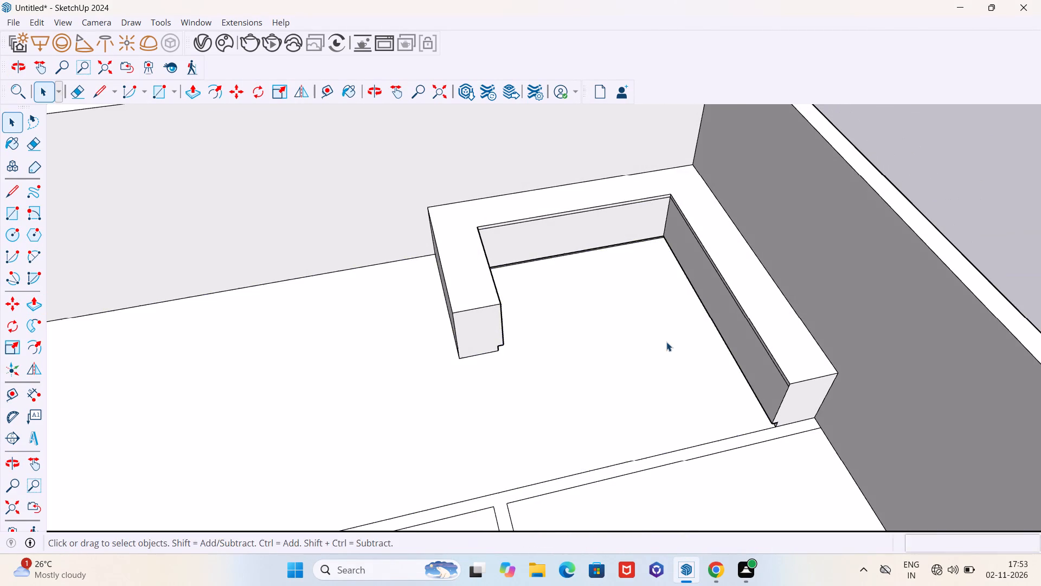
Pull the top strip of the long counter opposite the short one outward 2" to form a countertop lip.
key("p")
scroll(753, 375, "up", 4)
middle_click_drag(717, 394, 715, 314)
scroll(805, 319, "down", 1)
scroll(805, 319, "up", 8)
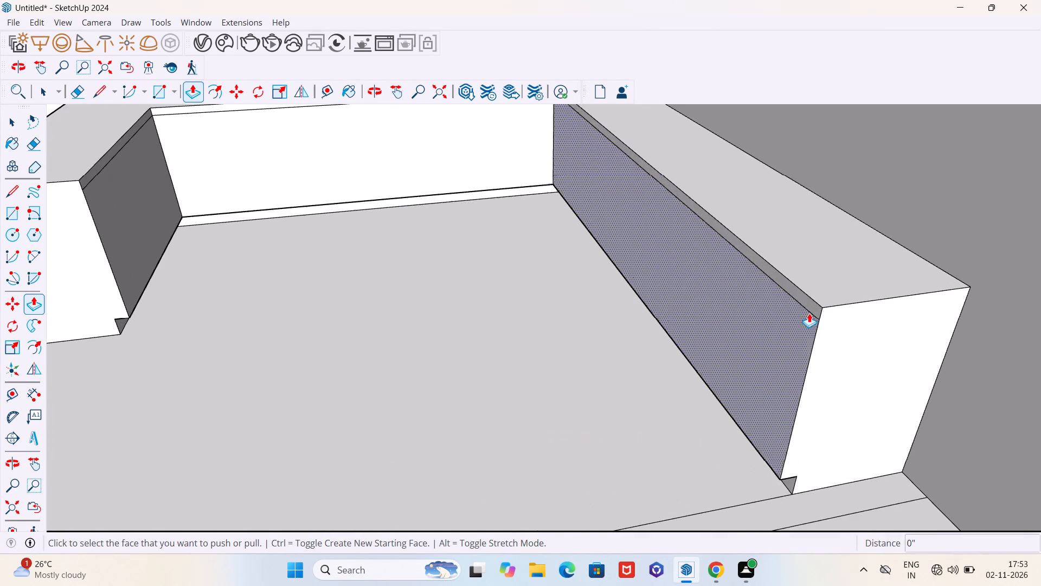
left_click(814, 303)
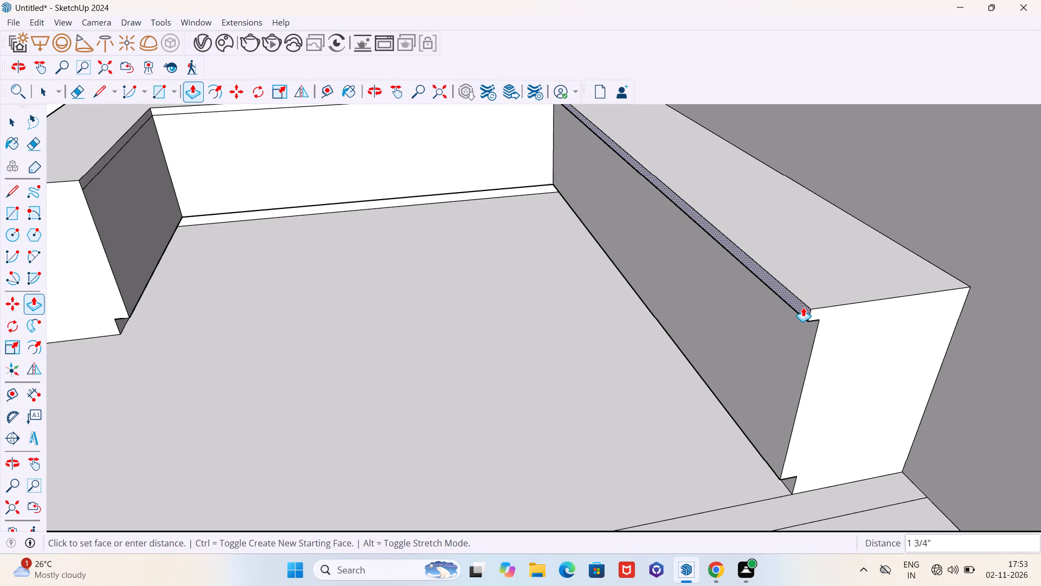
type("2\"")
key("Return")
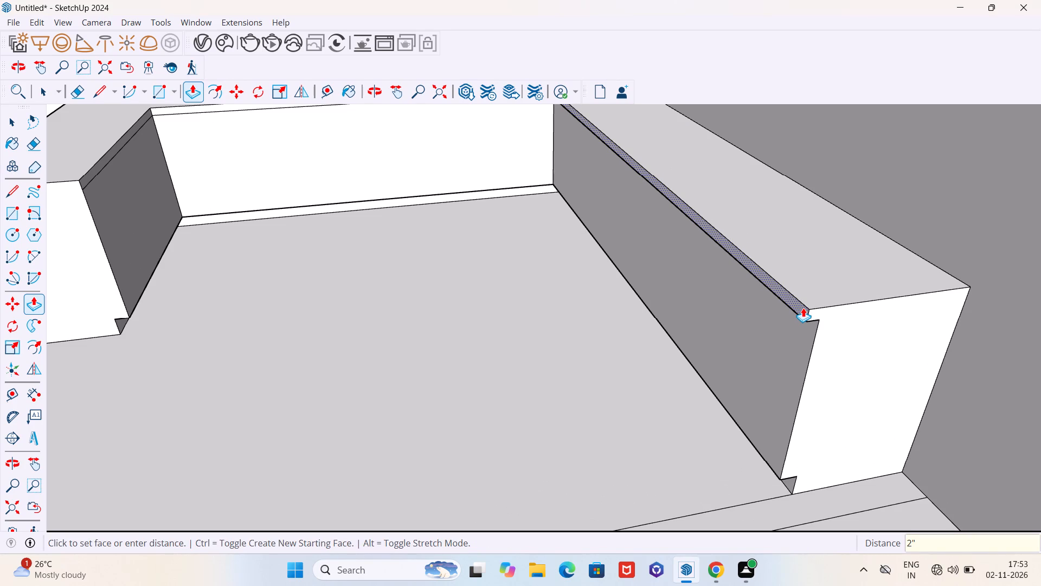
key("Return")
scroll(717, 330, "down", 6)
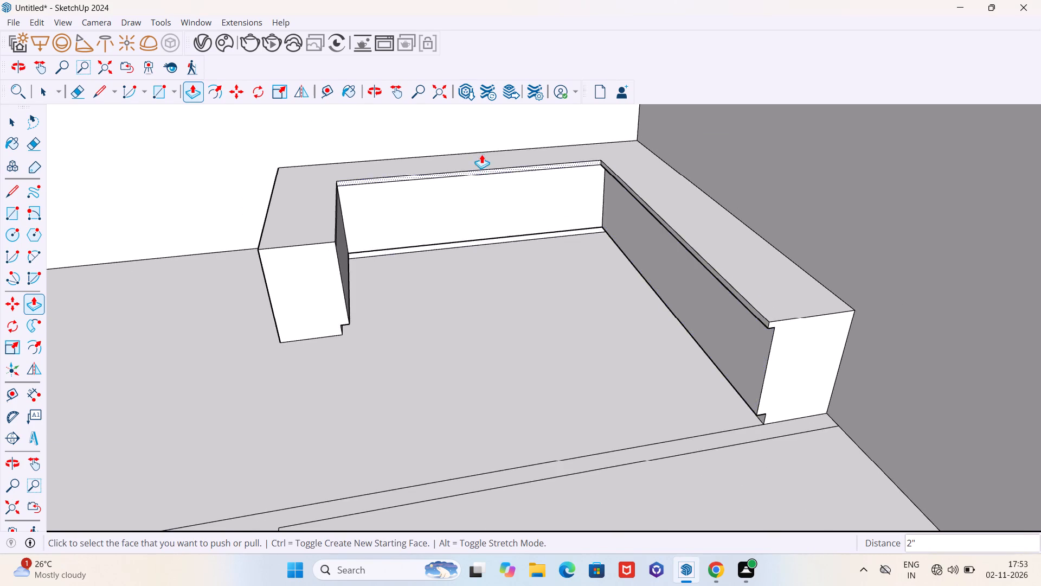
Repeat the 2" outward pull on the top strips of the side counter and the short counter.
scroll(481, 154, "up", 6)
scroll(504, 193, "up", 6)
double_click(523, 180)
scroll(730, 214, "down", 5)
scroll(738, 218, "up", 1)
scroll(739, 218, "down", 3)
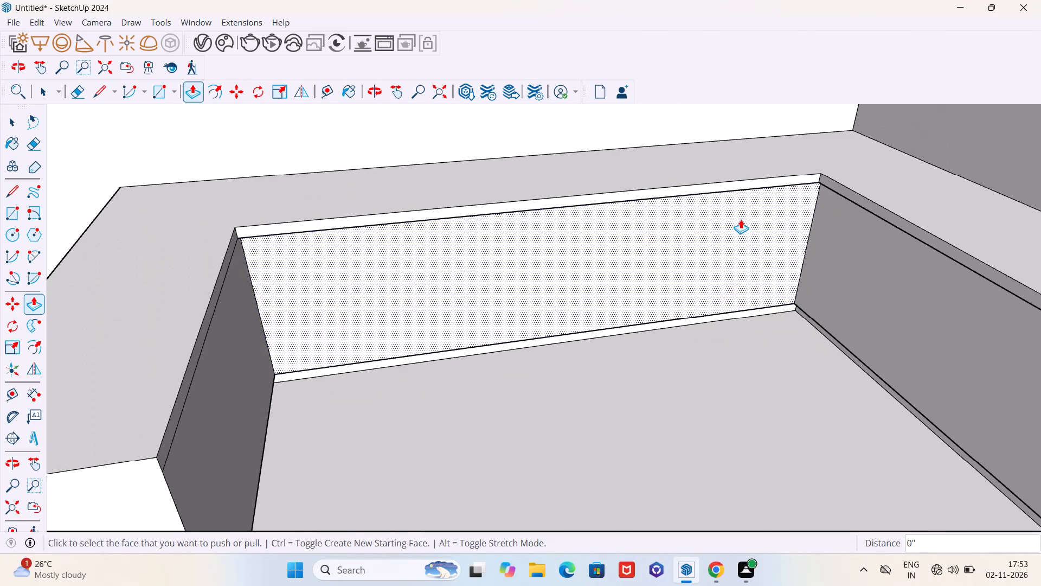
scroll(741, 219, "down", 3)
middle_click_drag(722, 271, 595, 288)
scroll(396, 306, "up", 12)
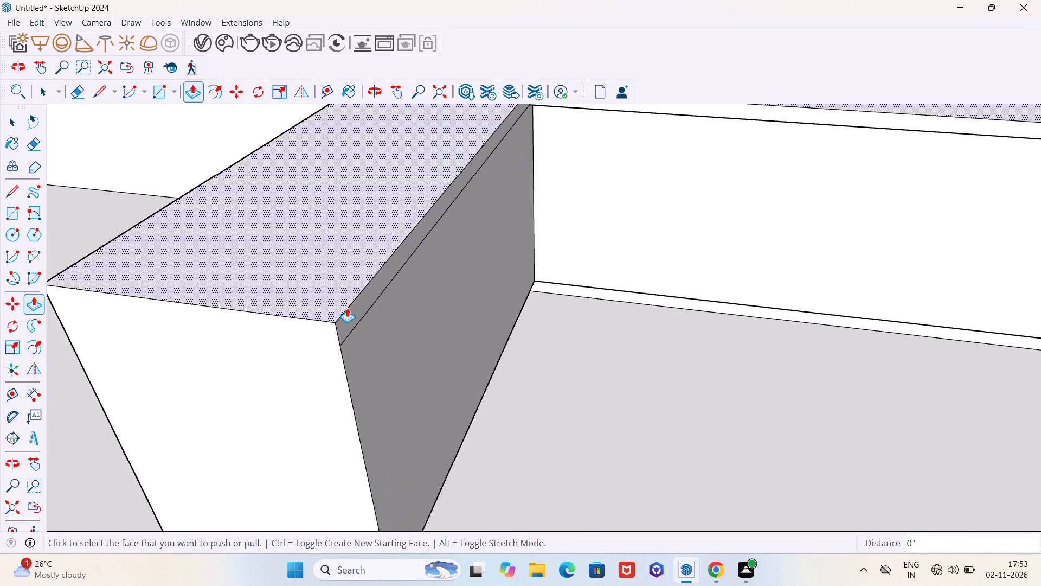
double_click(346, 317)
scroll(369, 294, "down", 15)
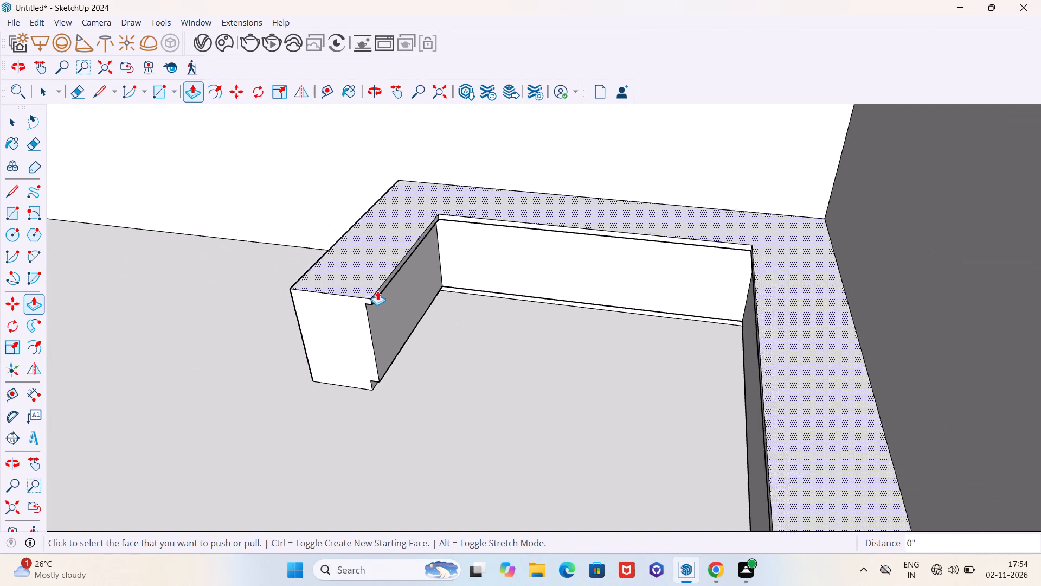
middle_click_drag(383, 314, 338, 231)
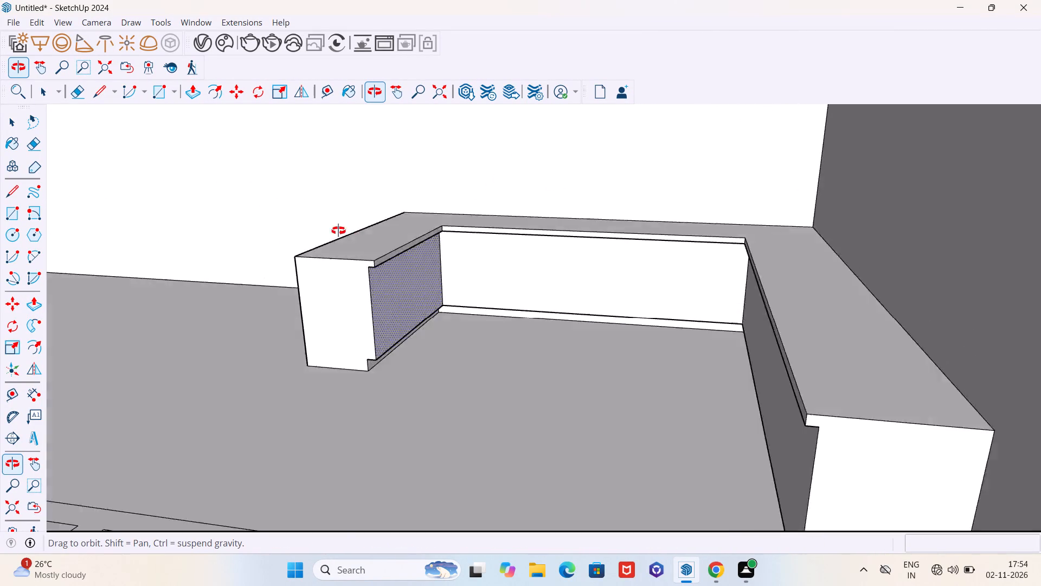
middle_click_drag(338, 231, 614, 289)
scroll(626, 297, "down", 5)
middle_click_drag(619, 349, 686, 298)
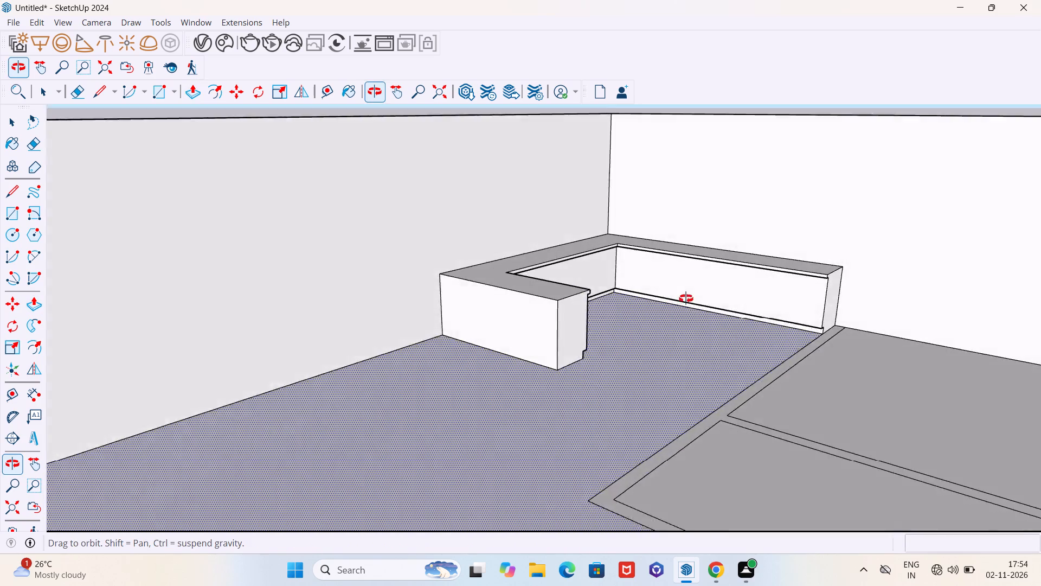
middle_click_drag(686, 298, 740, 308)
key("space")
Examine the toe-kick recess and countertop lip at the inner corner where the side counter meets the long counter.
scroll(695, 298, "up", 5)
scroll(625, 278, "up", 11)
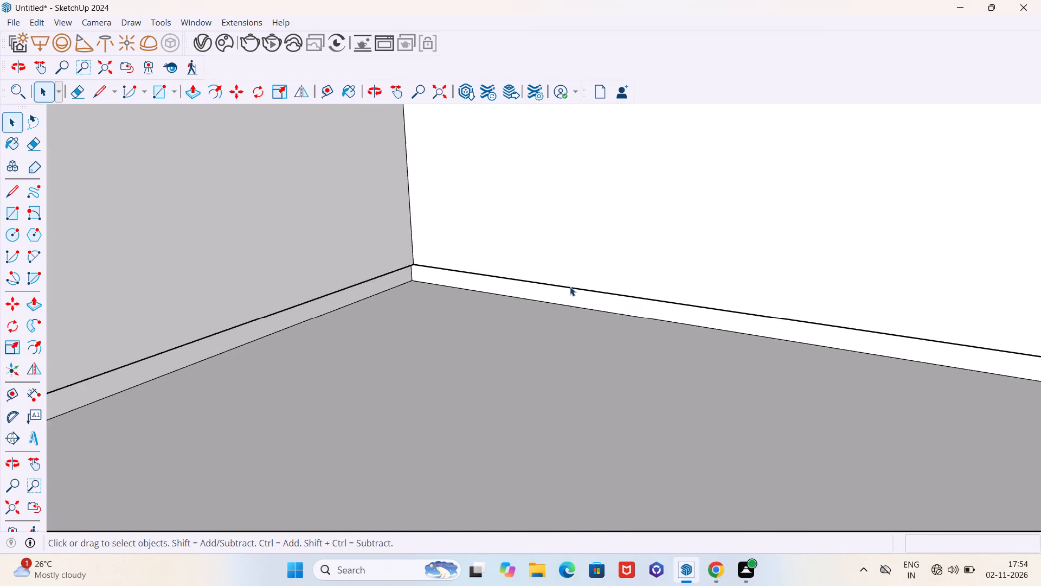
scroll(570, 286, "up", 1)
scroll(541, 292, "down", 5)
middle_click_drag(499, 316, 489, 272)
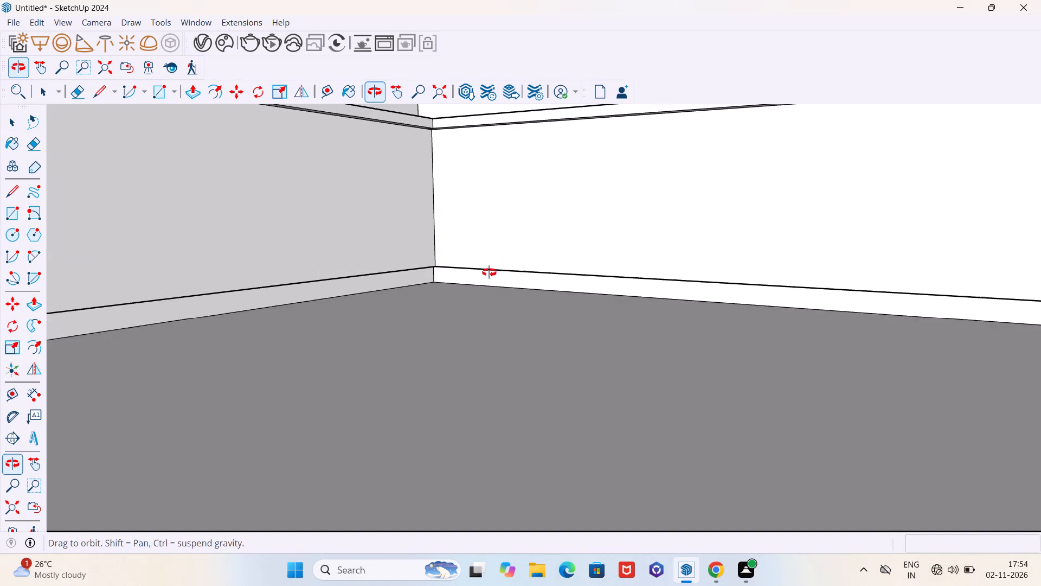
middle_click_drag(489, 272, 491, 305)
scroll(487, 310, "down", 6)
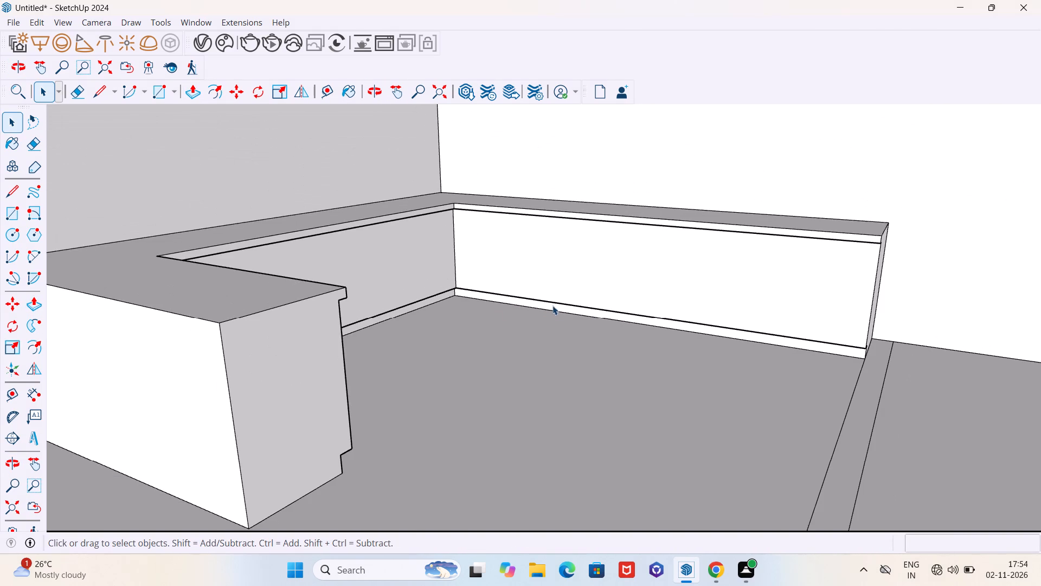
middle_click_drag(569, 307, 344, 216)
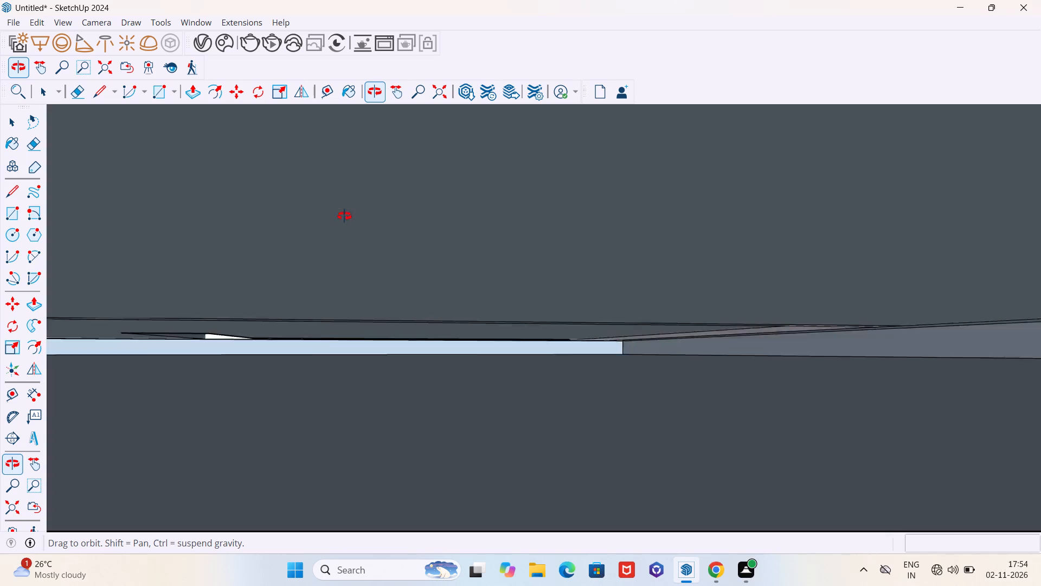
middle_click_drag(344, 216, 344, 231)
scroll(765, 347, "up", 11)
scroll(770, 334, "down", 1)
scroll(770, 334, "up", 7)
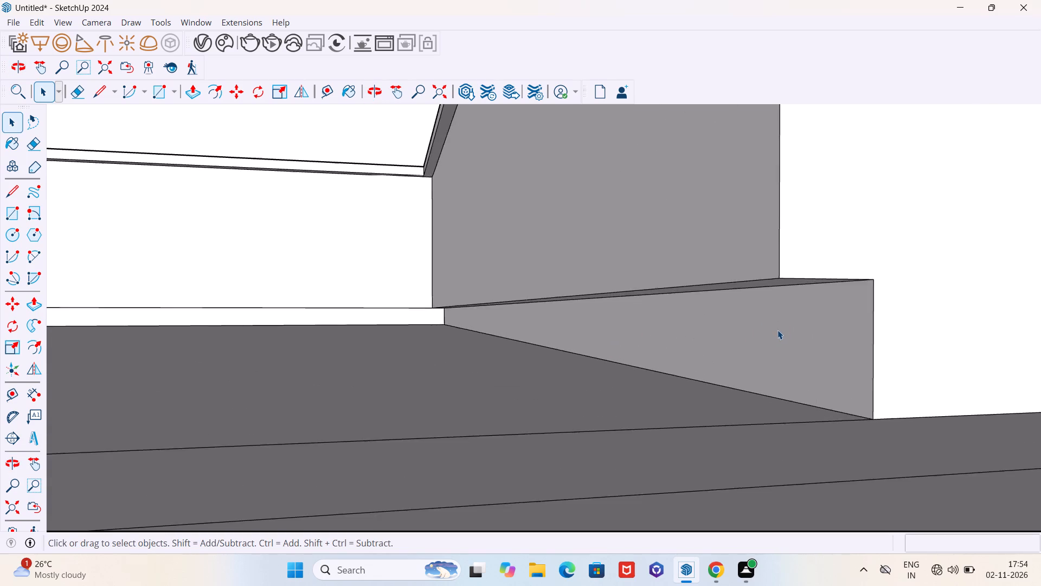
middle_click_drag(778, 330, 766, 313)
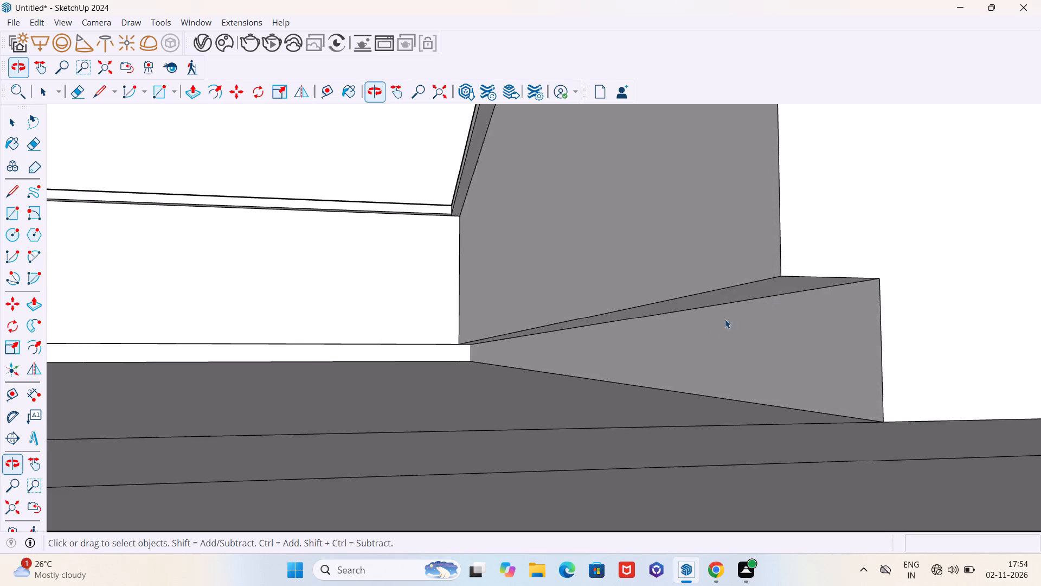
scroll(705, 339, "down", 4)
middle_click_drag(677, 176, 663, 479, "shift")
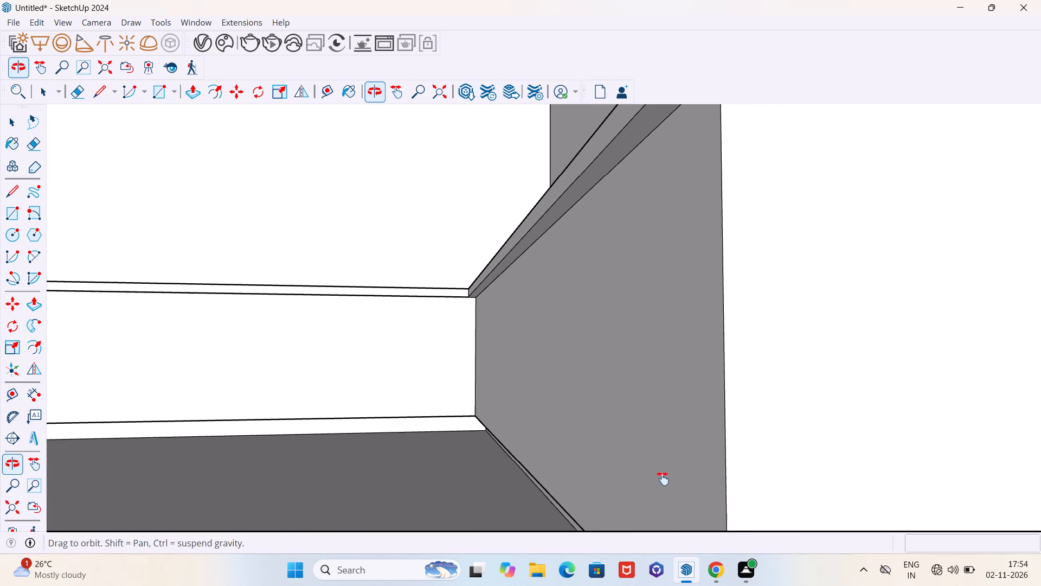
middle_click_drag(663, 479, 652, 528, "shift")
Erase the leftover edge at that inner corner, beneath the countertop lip.
middle_click_drag(495, 351, 487, 303, "shift")
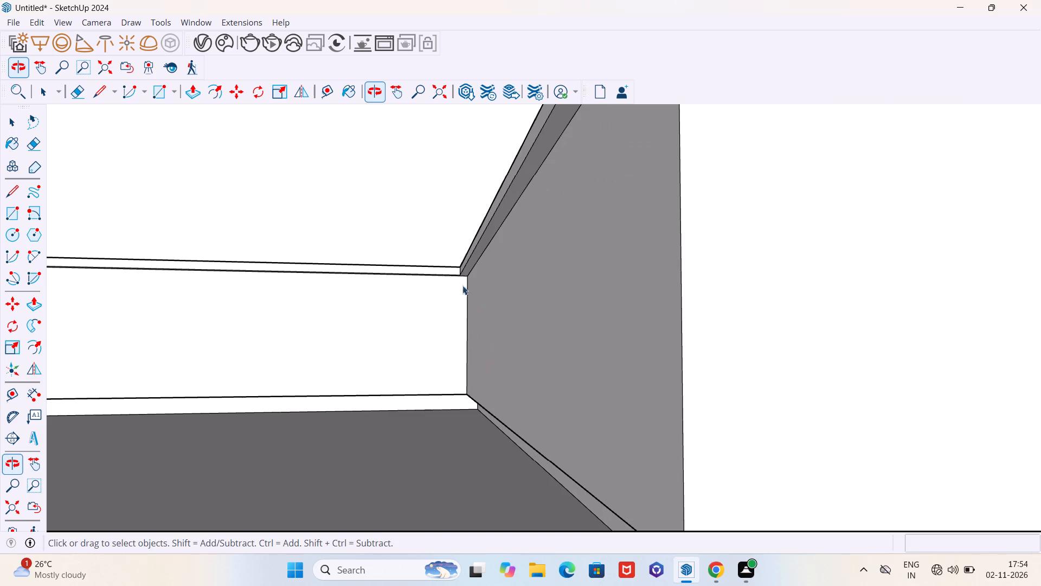
scroll(442, 269, "up", 19)
middle_click_drag(489, 331, 496, 253, "shift")
scroll(489, 194, "up", 5)
scroll(492, 206, "down", 1)
scroll(492, 206, "up", 8)
key("e")
left_click_drag(512, 224, 500, 225)
Erase the leftover edge beneath the countertop lip at the inner corner where the side counter meets the short counter.
scroll(675, 284, "down", 6)
middle_click_drag(350, 265, 1040, 280, "shift")
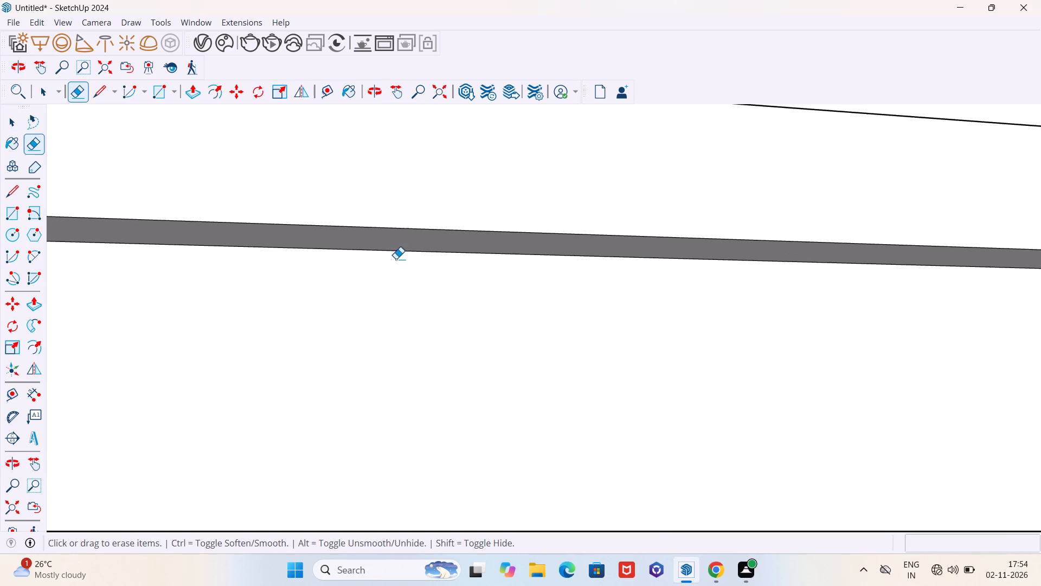
middle_click_drag(396, 259, 1040, 259, "shift")
middle_click_drag(286, 255, 924, 258, "shift")
middle_click_drag(276, 220, 946, 267, "shift")
middle_click_drag(220, 198, 878, 243, "shift")
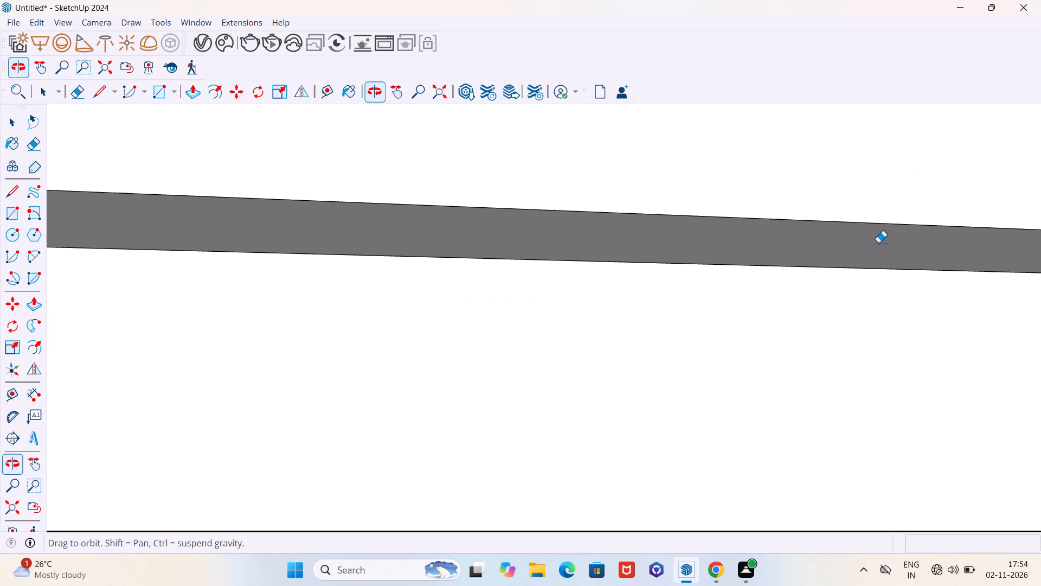
middle_click_drag(878, 243, 873, 242, "shift")
middle_click_drag(145, 228, 979, 234, "shift")
middle_click_drag(195, 200, 939, 248, "shift")
middle_click_drag(179, 224, 1040, 245, "shift")
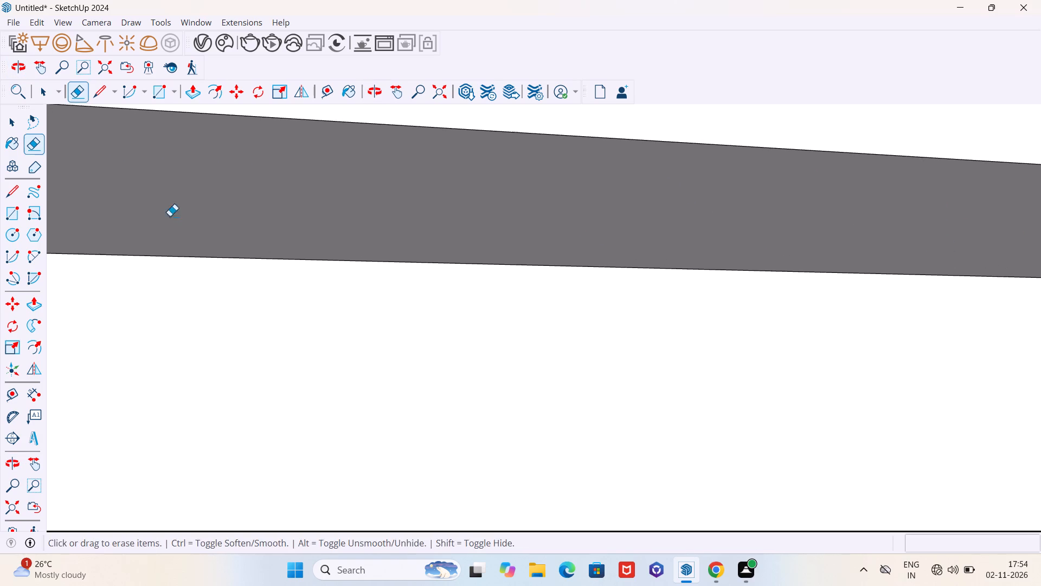
middle_click_drag(80, 201, 854, 279, "shift")
middle_click_drag(5, 229, 470, 235, "shift")
middle_click_drag(60, 206, 606, 221, "shift")
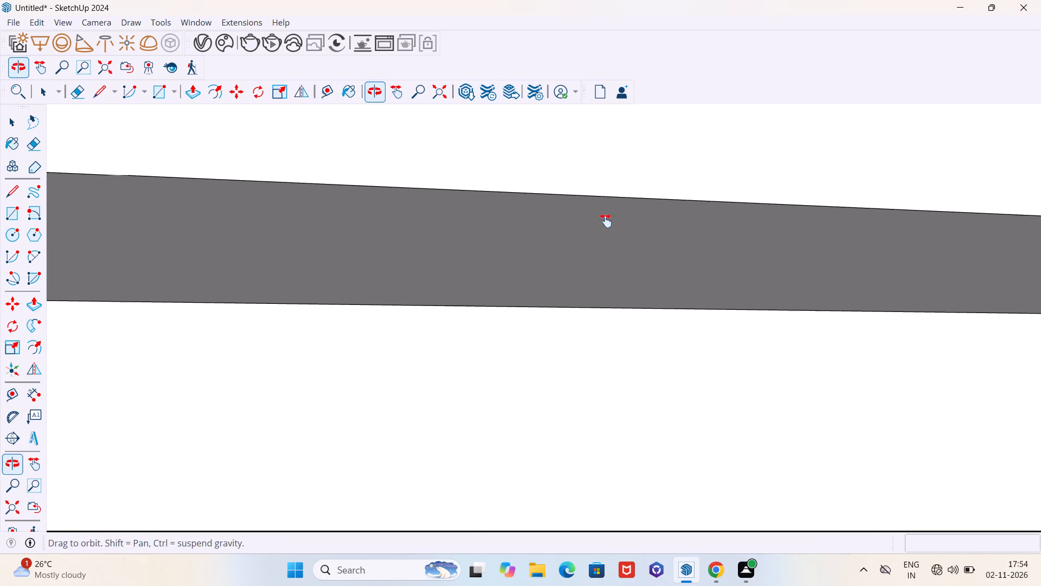
middle_click_drag(606, 221, 787, 227, "shift")
middle_click_drag(56, 202, 644, 244, "shift")
scroll(653, 244, "up", 1, "shift")
scroll(670, 241, "down", 4)
middle_click_drag(49, 237, 609, 254, "shift")
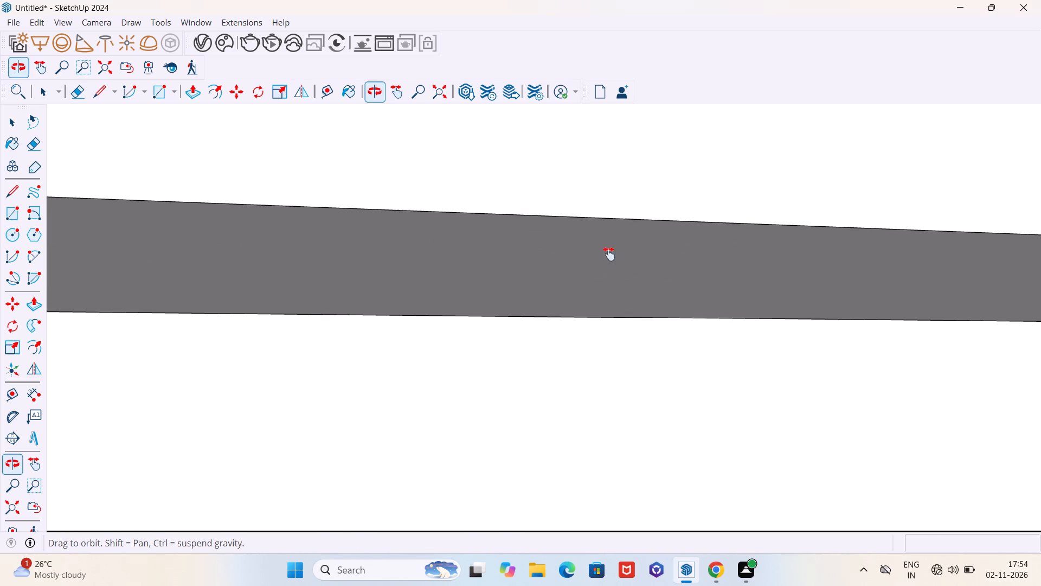
middle_click_drag(609, 254, 838, 254, "shift")
middle_click_drag(219, 248, 624, 260, "shift")
scroll(626, 261, "down", 19)
scroll(650, 264, "down", 4)
middle_click_drag(281, 236, 941, 226, "shift")
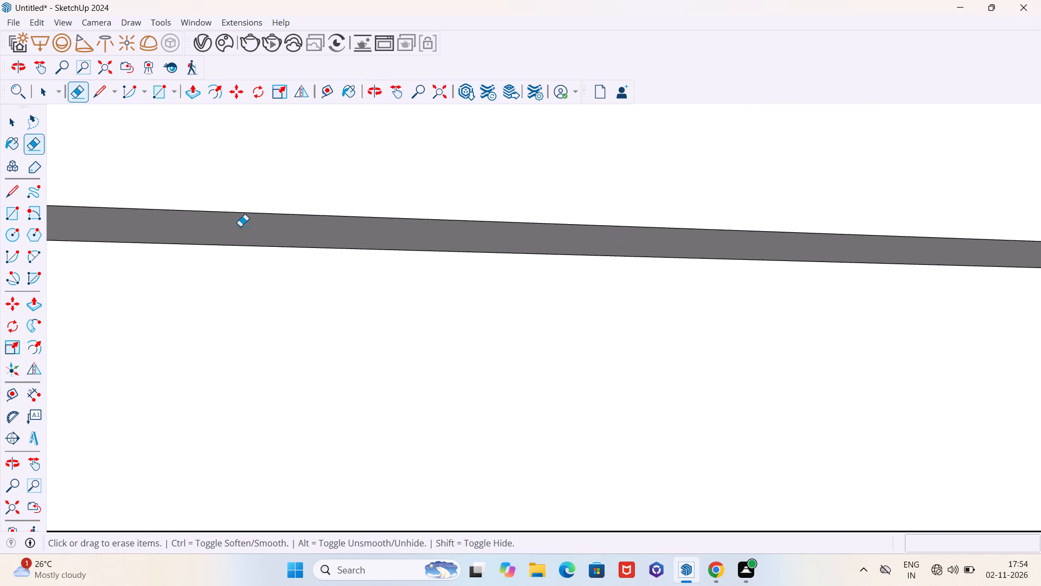
middle_click_drag(223, 222, 999, 232, "shift")
middle_click_drag(117, 203, 986, 227, "shift")
middle_click_drag(158, 202, 804, 237, "shift")
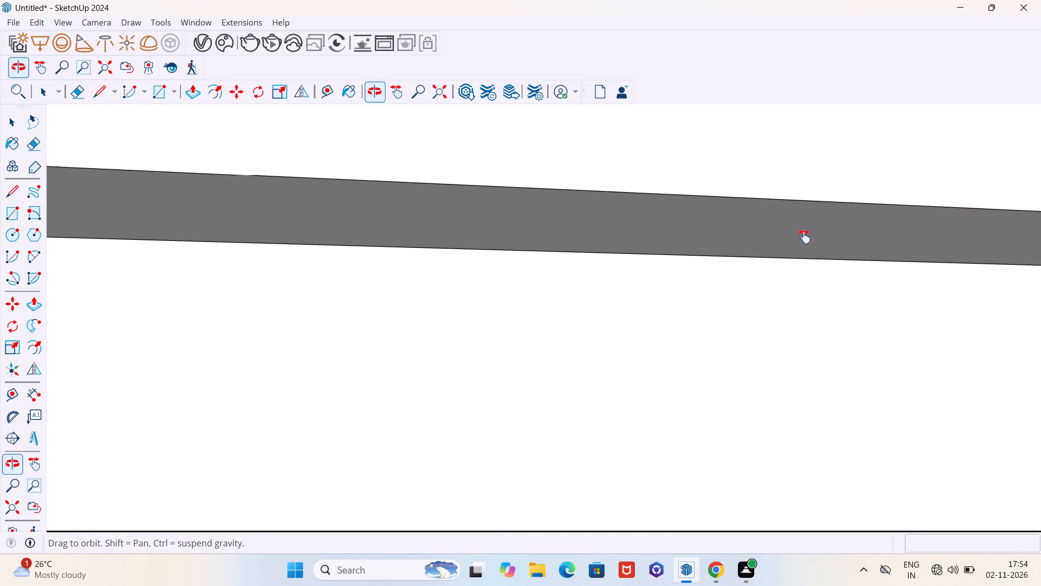
middle_click_drag(804, 237, 884, 237, "shift")
scroll(864, 240, "down", 19)
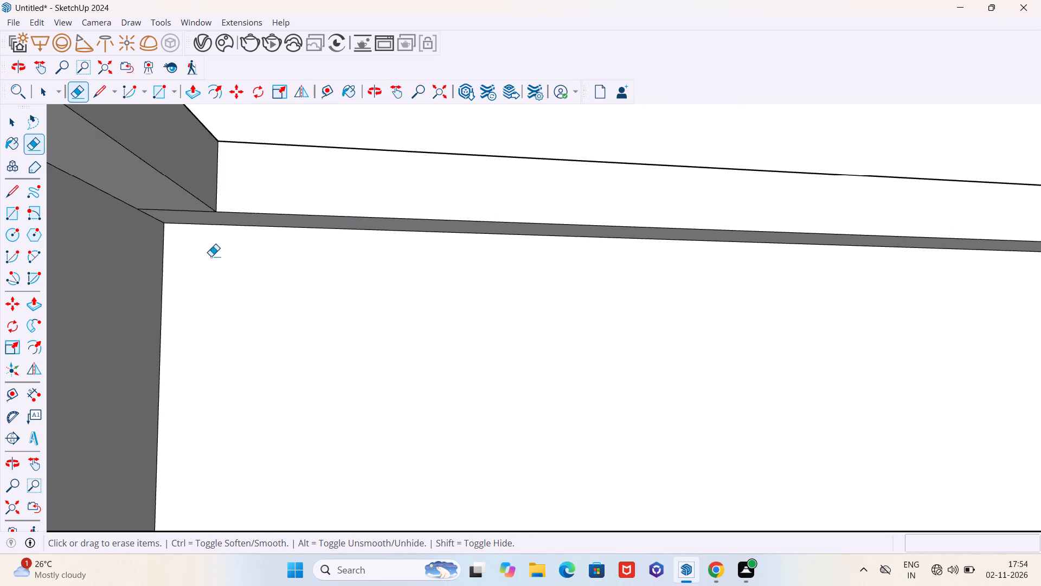
scroll(150, 218, "up", 10)
left_click_drag(190, 200, 210, 215)
scroll(415, 227, "down", 6)
scroll(467, 227, "up", 1)
scroll(472, 227, "down", 1)
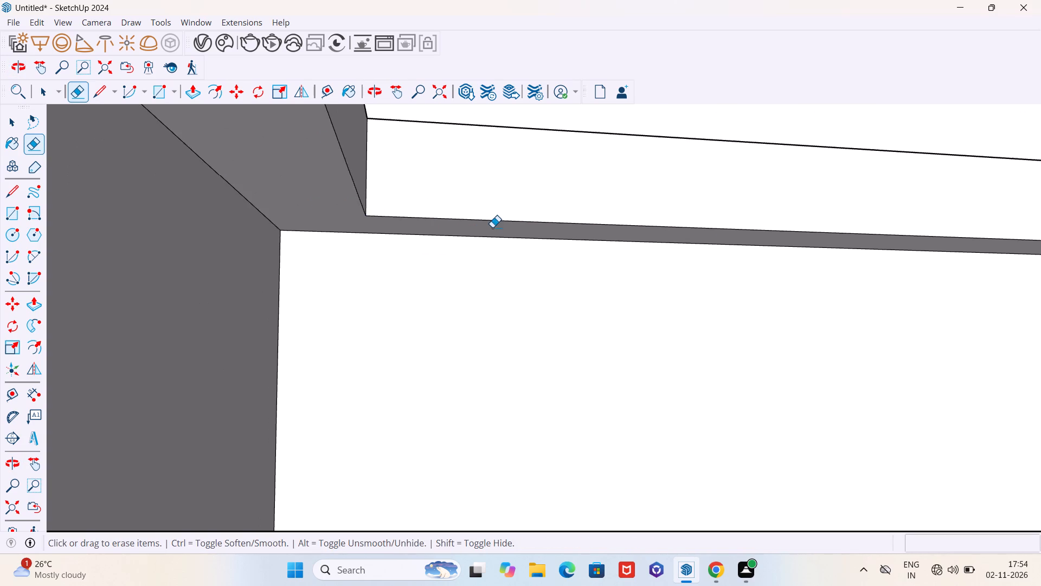
Examine the lips, toe-kicks and inner corners of the three joined counters from the room side and from above.
scroll(492, 227, "down", 14)
scroll(375, 269, "down", 3)
scroll(363, 272, "down", 5, "shift")
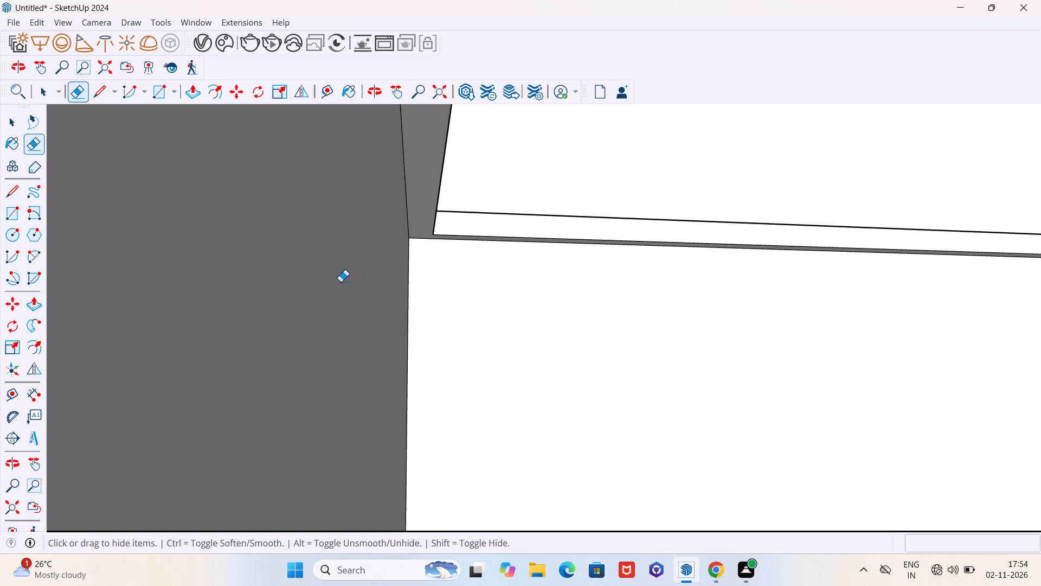
scroll(340, 282, "down", 19)
scroll(334, 288, "down", 5)
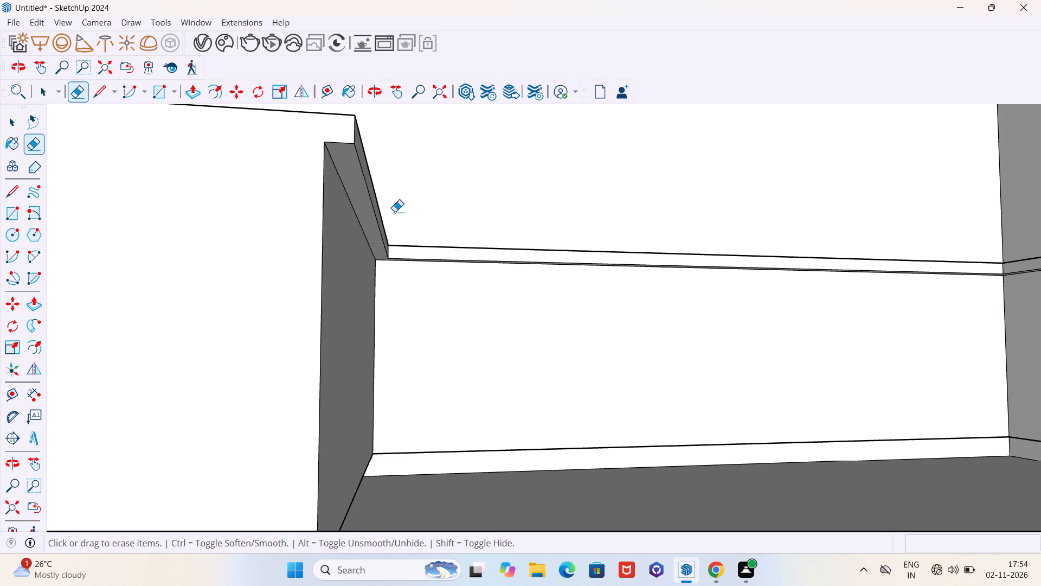
middle_click_drag(395, 212, 414, 360)
scroll(388, 349, "down", 17)
middle_click_drag(342, 331, 502, 349)
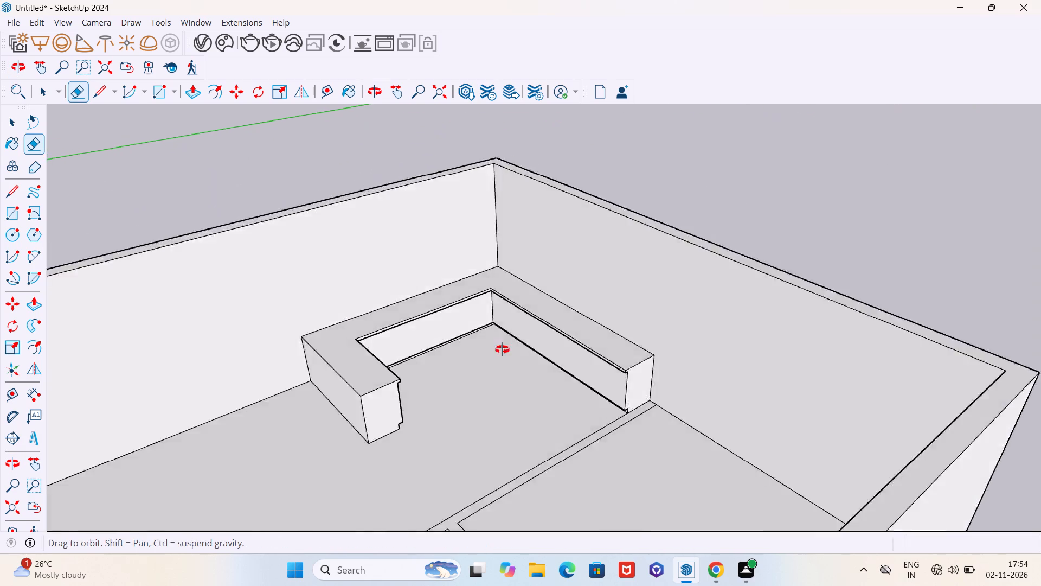
middle_click_drag(502, 349, 657, 303)
scroll(631, 314, "down", 5)
middle_click_drag(619, 319, 526, 324)
scroll(533, 332, "up", 5)
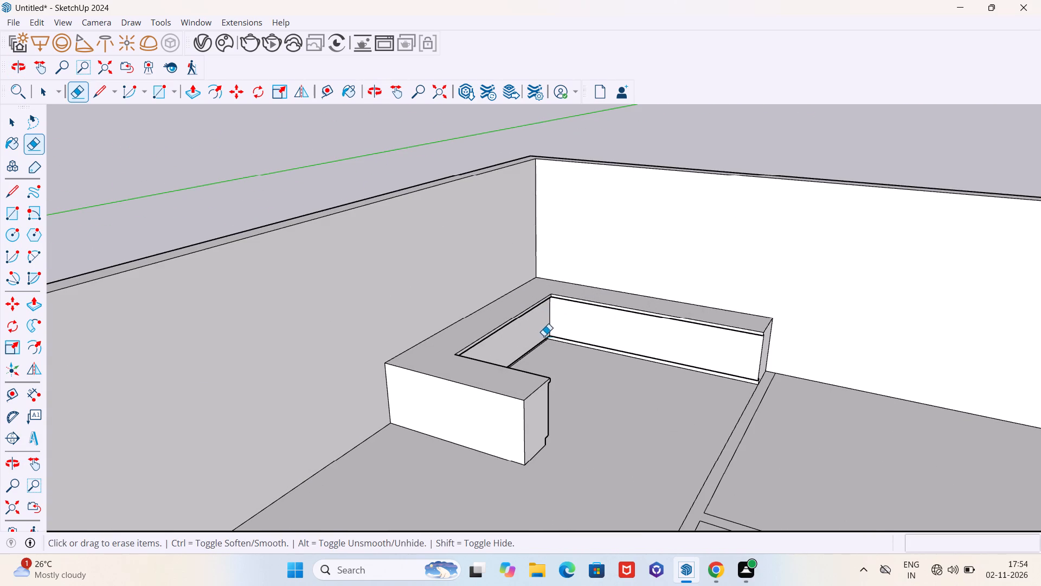
key("space")
scroll(549, 337, "up", 9)
scroll(517, 336, "down", 3)
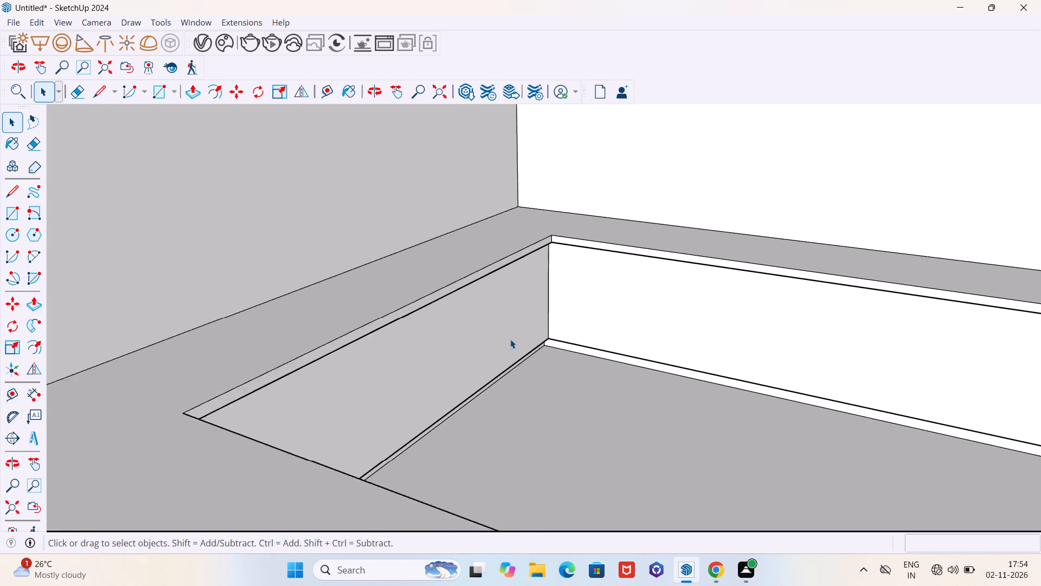
scroll(510, 339, "down", 7)
middle_click_drag(478, 343, 510, 345)
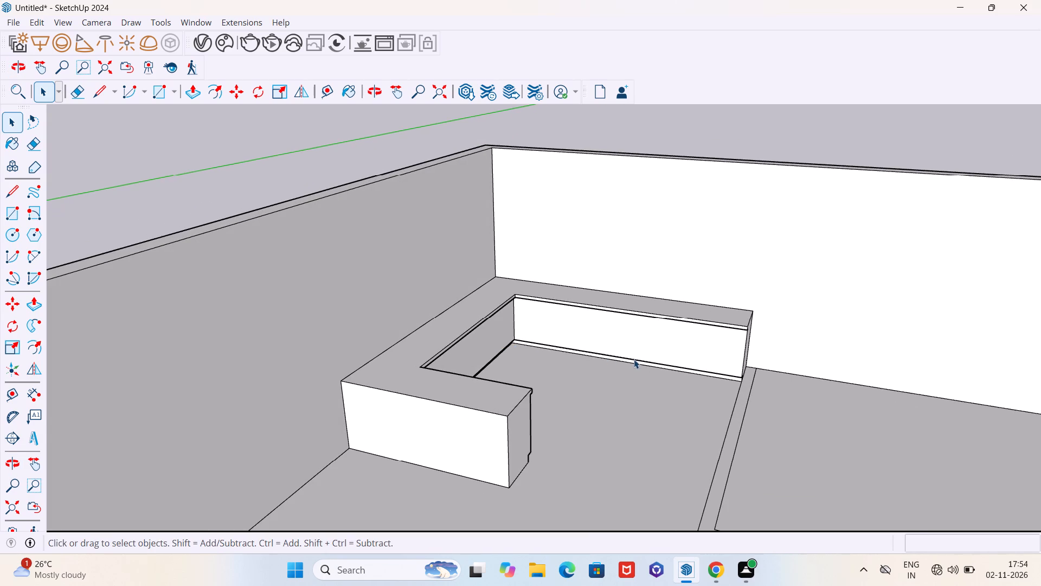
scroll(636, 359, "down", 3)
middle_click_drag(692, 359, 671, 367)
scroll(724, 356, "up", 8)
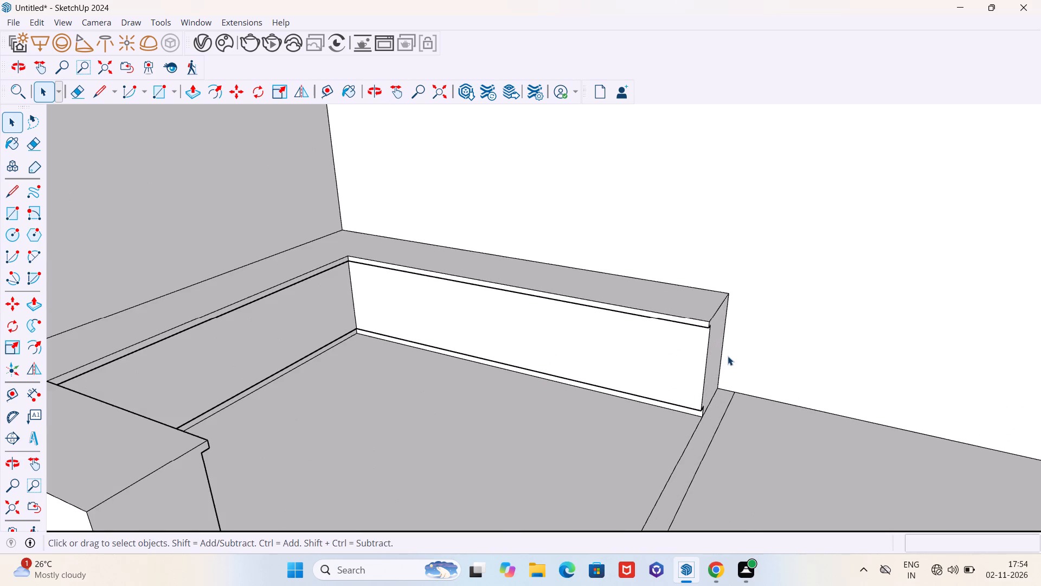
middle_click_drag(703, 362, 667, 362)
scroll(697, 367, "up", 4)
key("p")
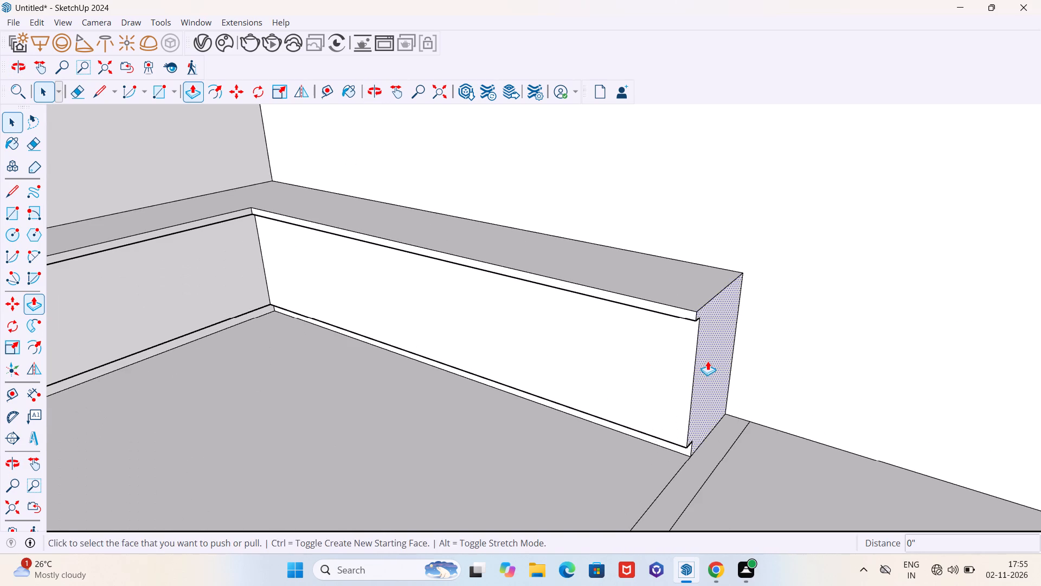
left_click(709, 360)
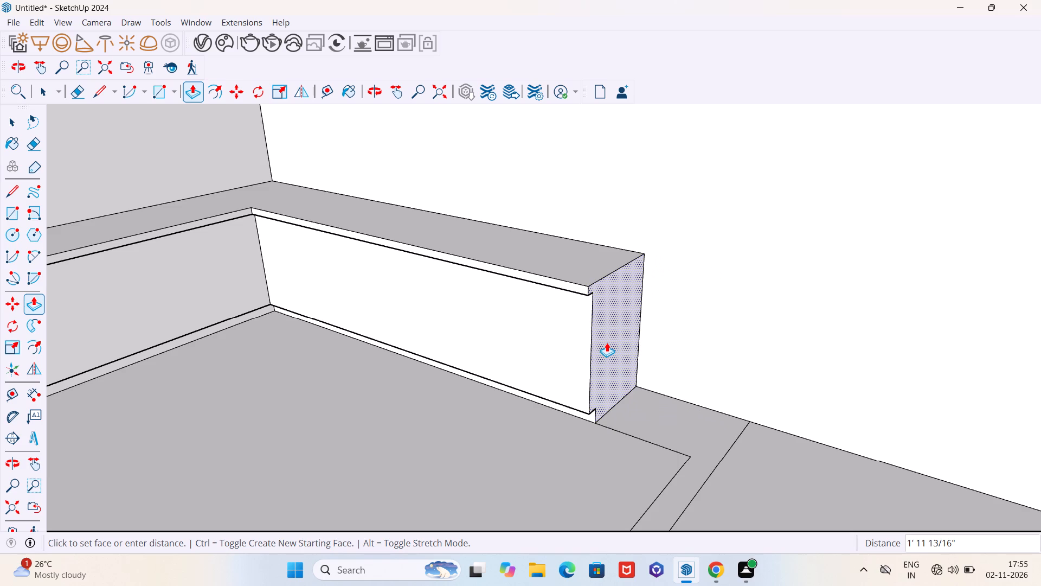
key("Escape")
Place a guide on the room floor parallel to the partition line at the long counter's open end, offset 4' toward the side counter.
scroll(635, 372, "down", 5)
middle_click_drag(590, 416, 678, 420)
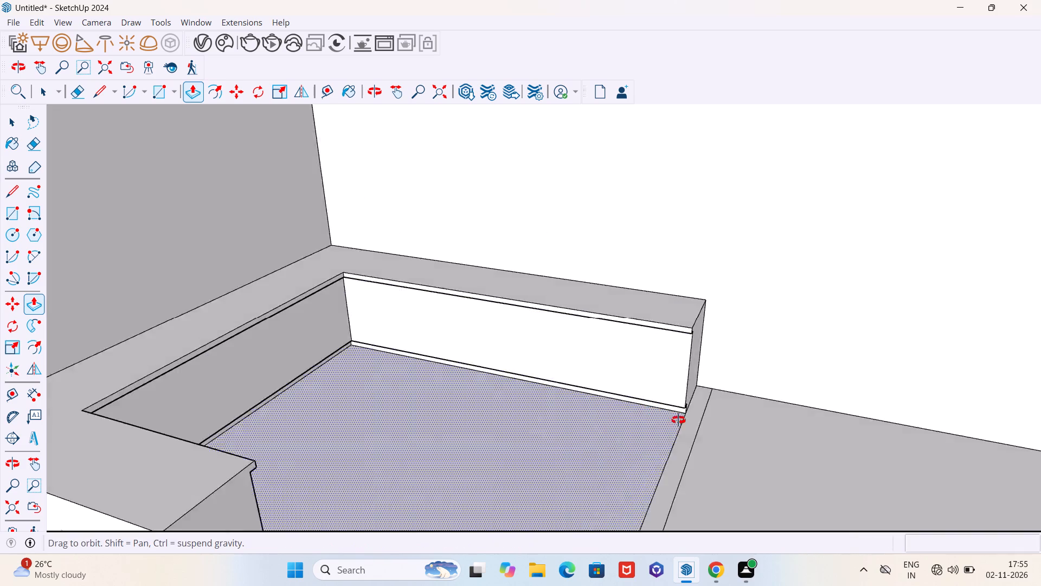
middle_click_drag(678, 420, 696, 422)
scroll(687, 429, "up", 4)
key("t")
scroll(683, 428, "up", 5)
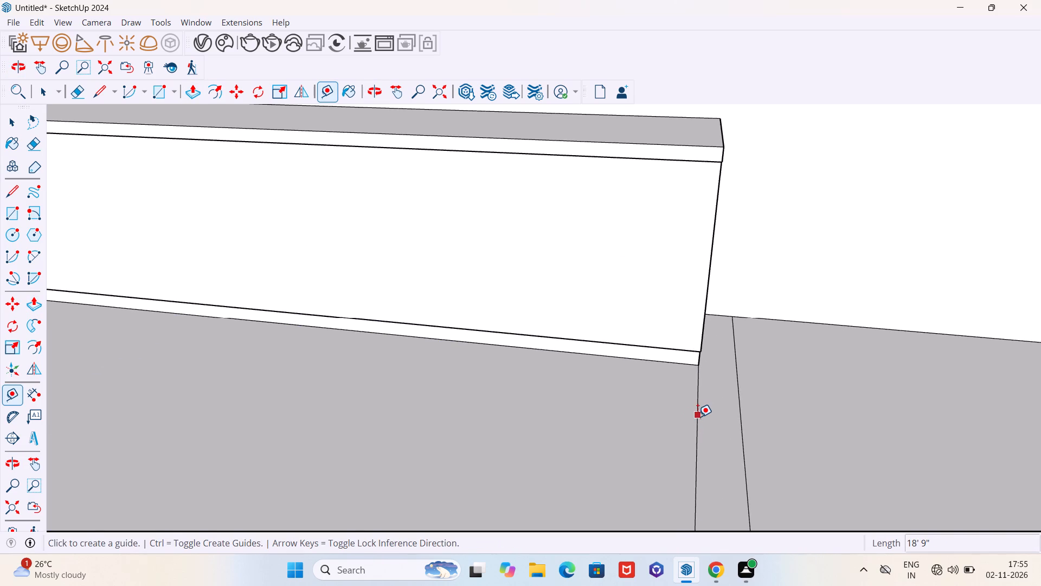
left_click(698, 417)
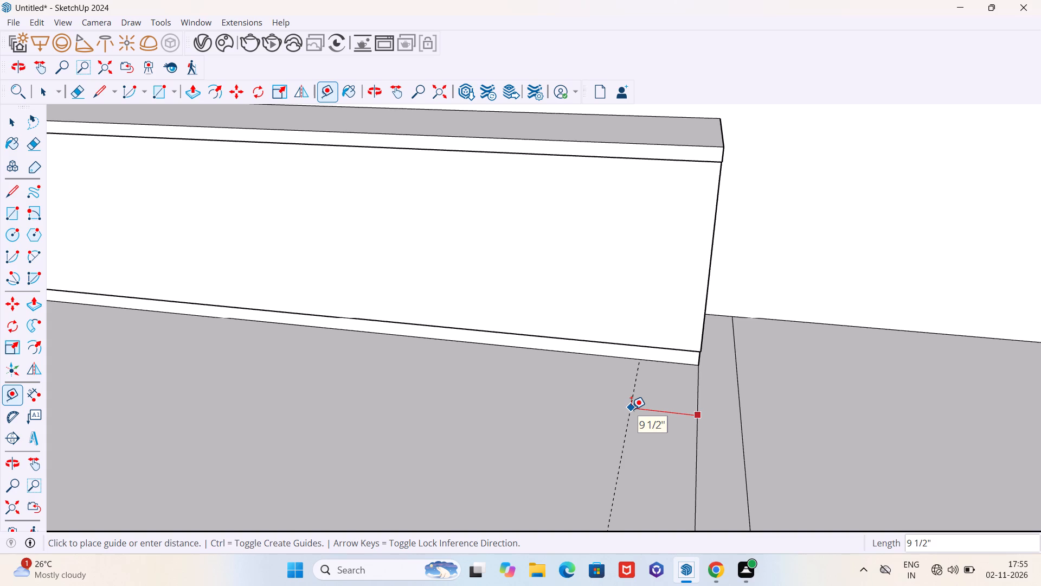
key("4")
key("apostrophe")
key("Return")
Examine from above how the floor guide sits relative to the counters and the partition lines.
scroll(628, 409, "down", 7)
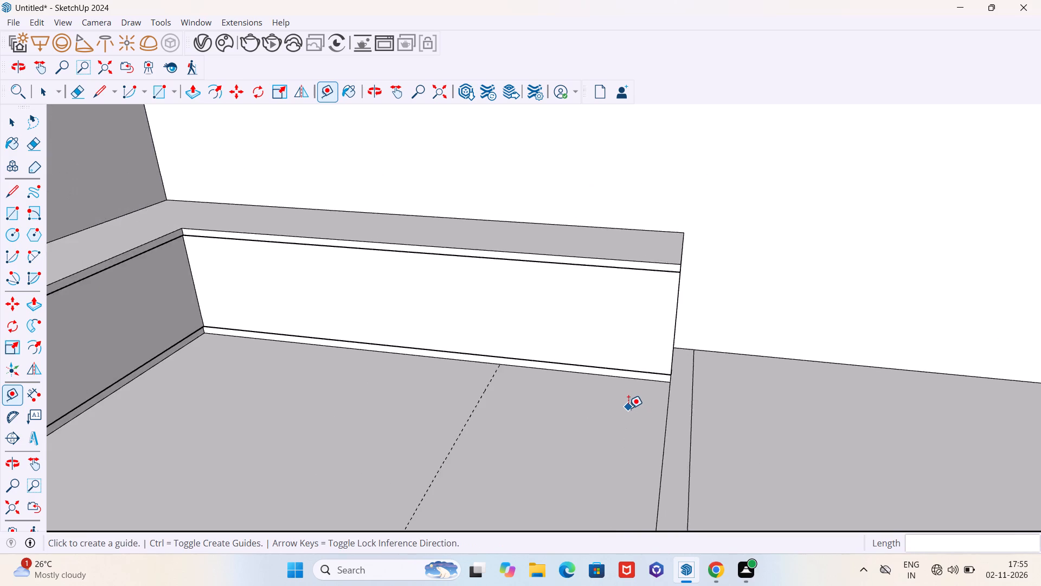
scroll(628, 408, "down", 18)
middle_click_drag(611, 413, 653, 473)
scroll(602, 411, "up", 5)
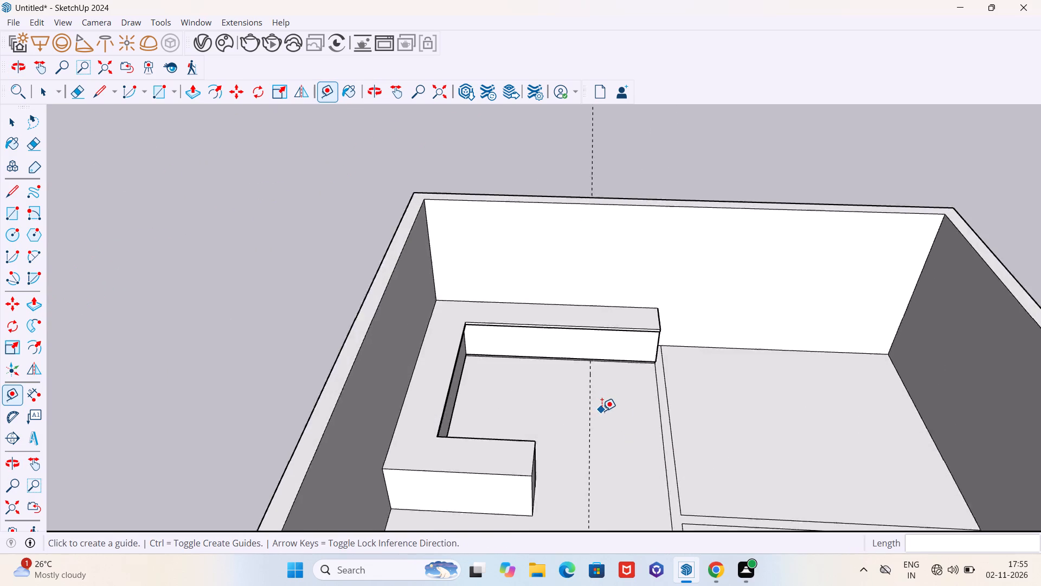
scroll(602, 411, "up", 1)
scroll(598, 415, "down", 5)
middle_click_drag(596, 425, 587, 403)
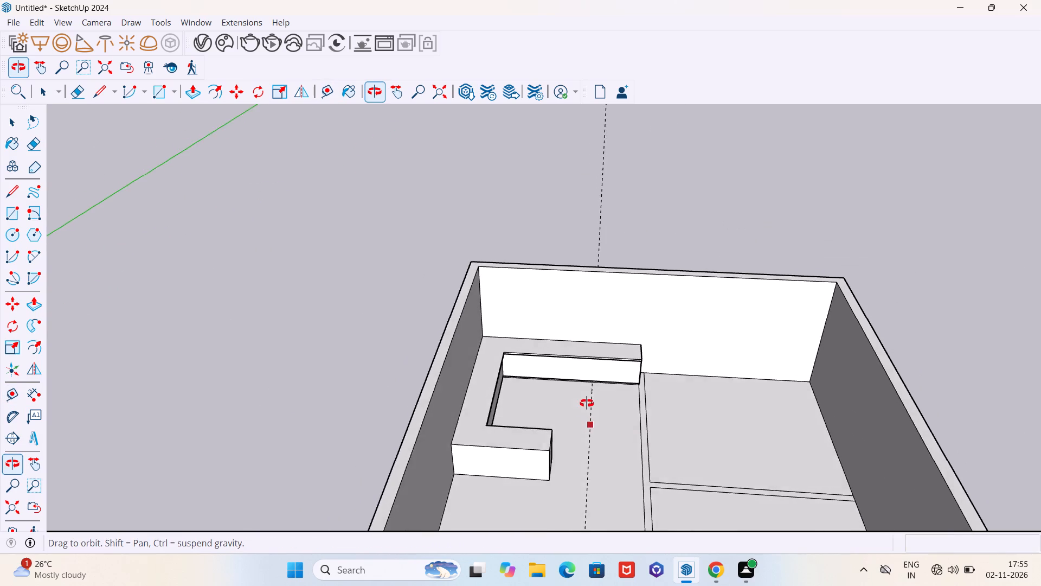
middle_click_drag(587, 403, 584, 398)
key("space")
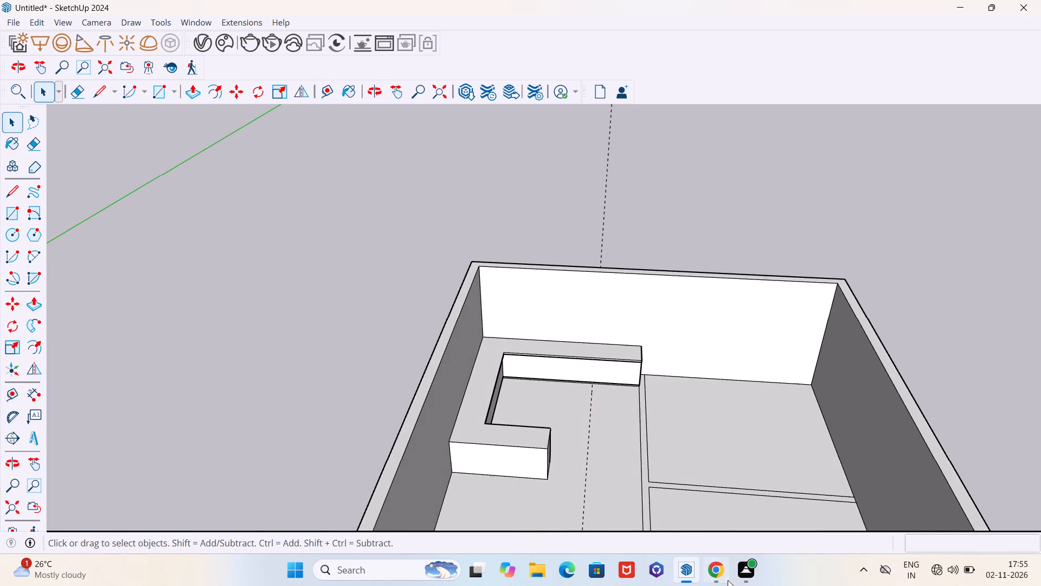
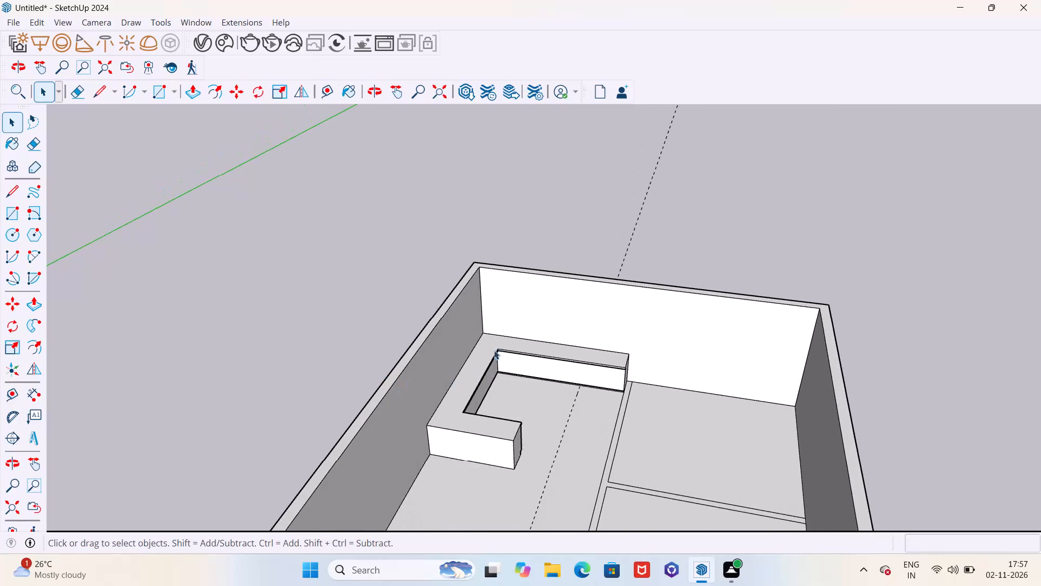
Erase the guide on the room floor that runs parallel to the partition line between the counters.
scroll(496, 348, "up", 3)
scroll(496, 348, "down", 1)
scroll(496, 348, "up", 1)
middle_click_drag(560, 399, 578, 377)
scroll(684, 404, "up", 4)
middle_click_drag(684, 405, 601, 427)
middle_click_drag(577, 447, 639, 451)
key("e")
scroll(575, 457, "up", 3)
left_click_drag(557, 437, 537, 435)
scroll(536, 422, "down", 4)
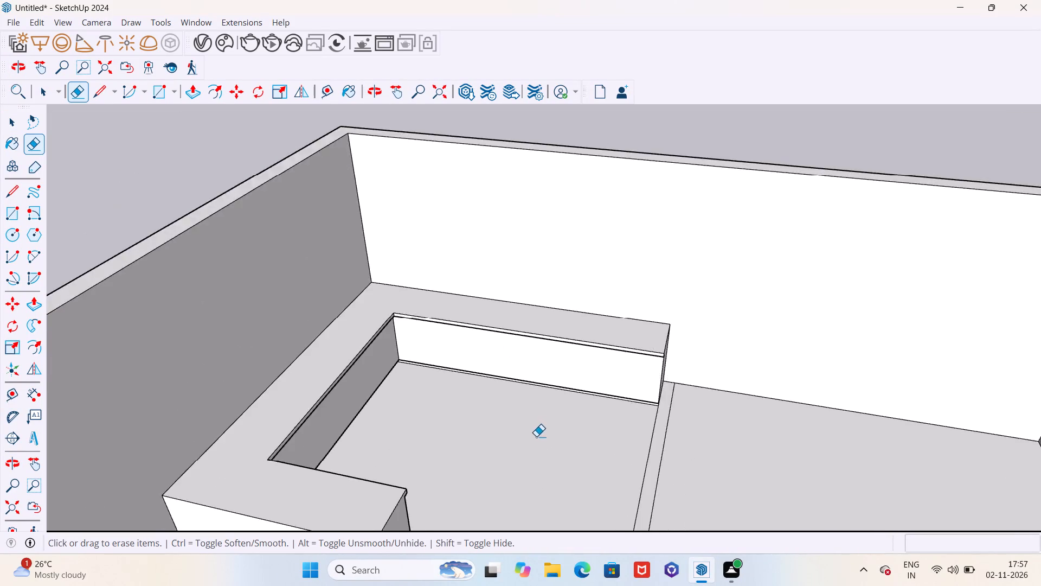
Place a floor guide parallel to the partition line at the long counter's open end, offset 3'4" toward the side counter.
middle_click_drag(536, 436, 566, 425)
scroll(636, 425, "up", 3)
key("t")
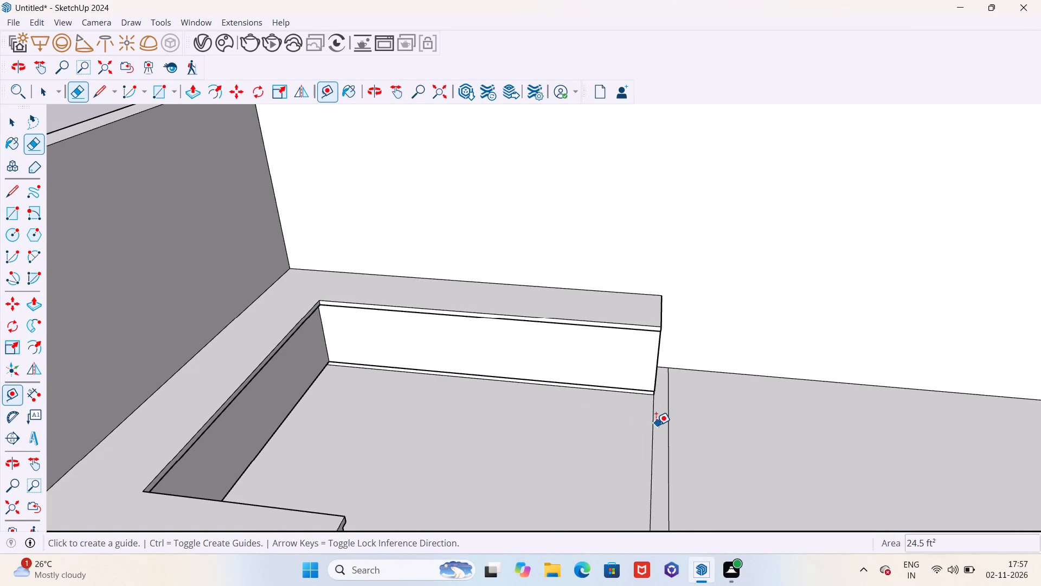
scroll(656, 424, "up", 4)
left_click(656, 424)
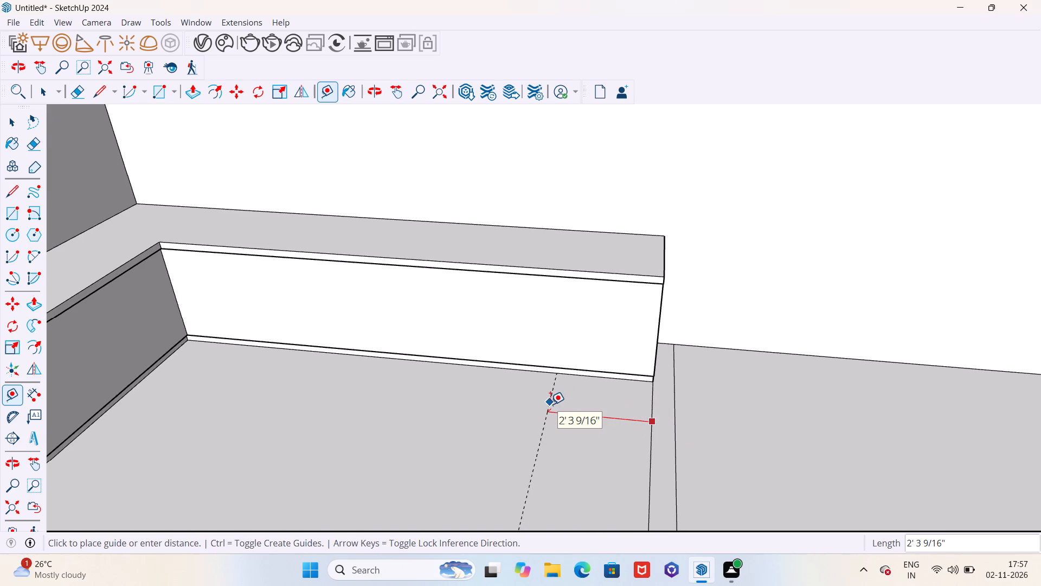
key("3")
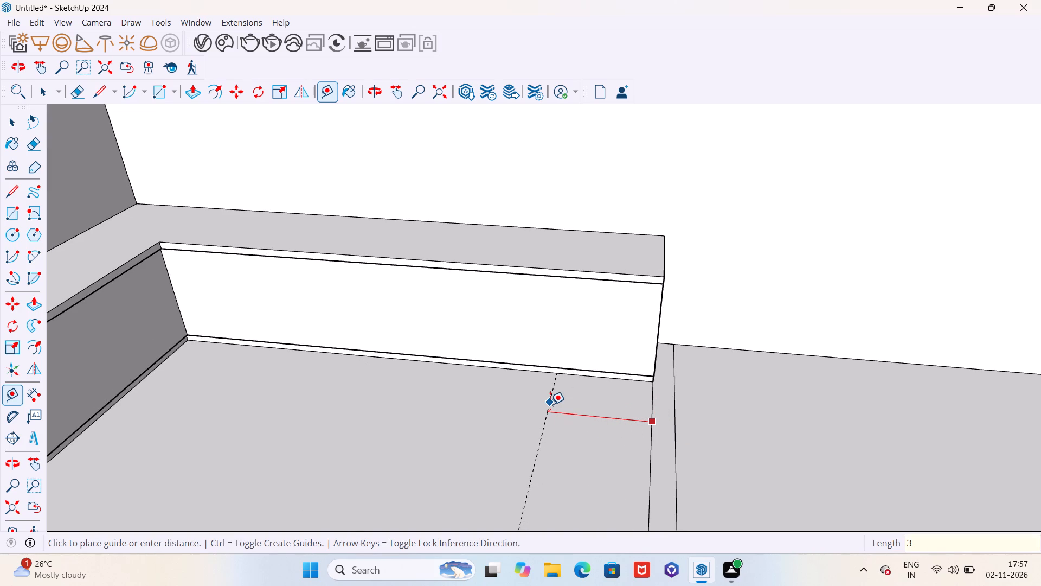
key("apostrophe")
key("3")
key("shift+quotedbl")
key("BackSpace")
key("BackSpace")
type("4\"")
key("Return")
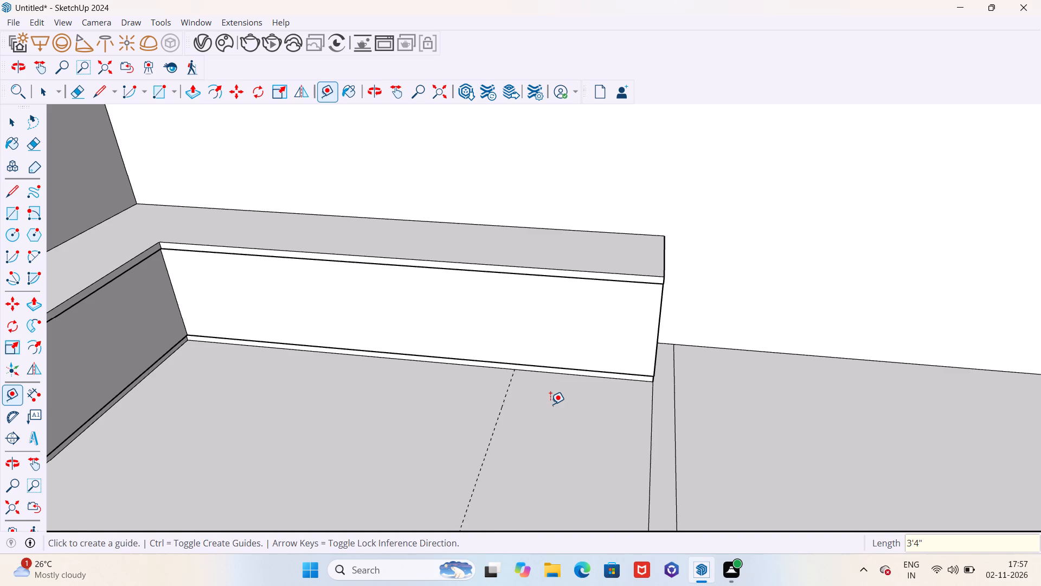
Push the long counter's open end face back 3'4" so that it lines up with the floor guide.
scroll(550, 404, "down", 2)
middle_click_drag(550, 404, 502, 418)
key("p")
scroll(626, 347, "up", 5)
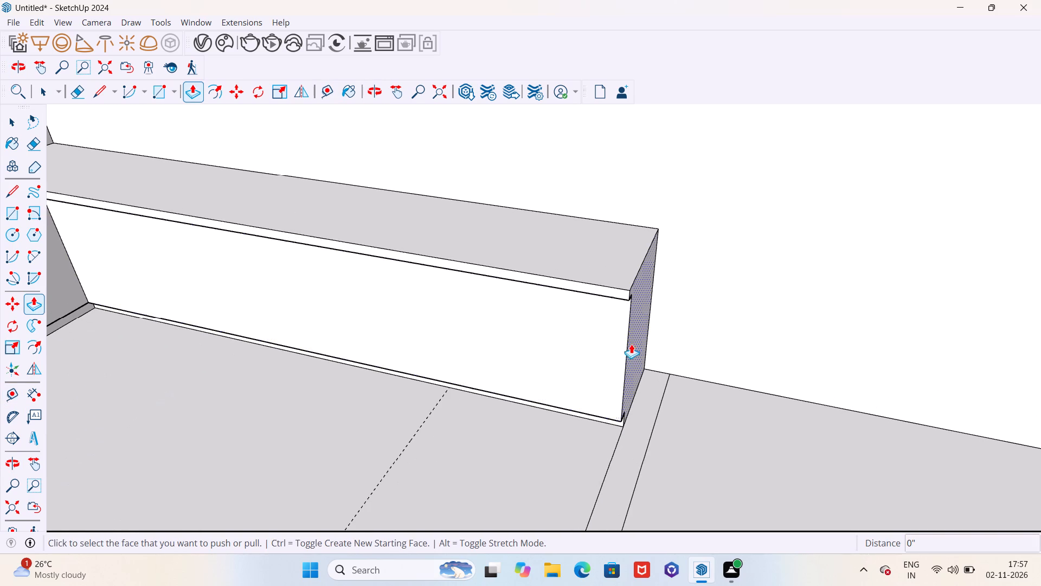
left_click(635, 342)
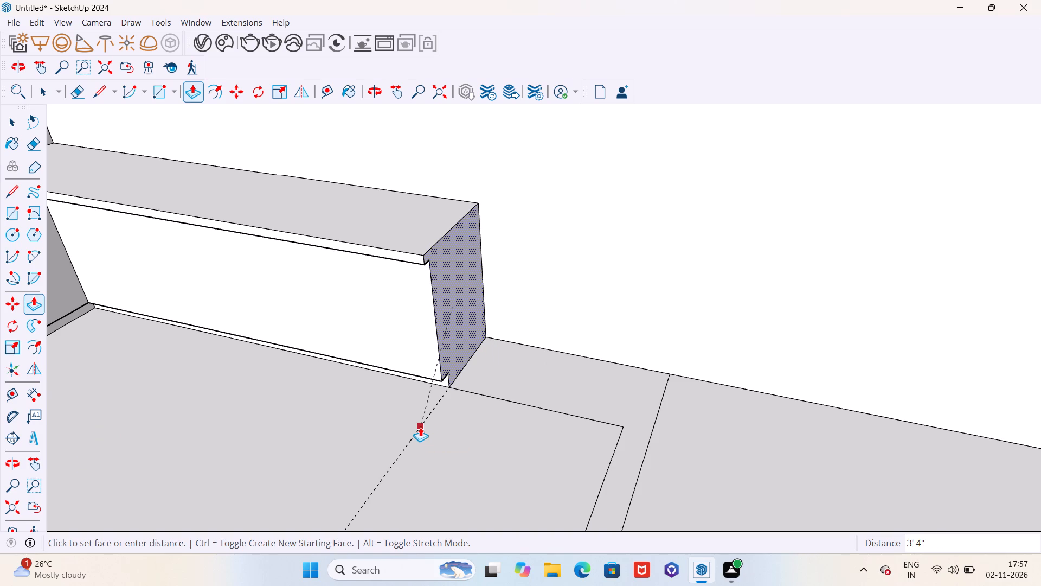
left_click(420, 427)
Erase the leftover floor edge between the shortened counter's end and the partition line.
scroll(465, 448, "down", 3)
middle_click_drag(467, 461, 534, 441)
scroll(545, 385, "down", 11)
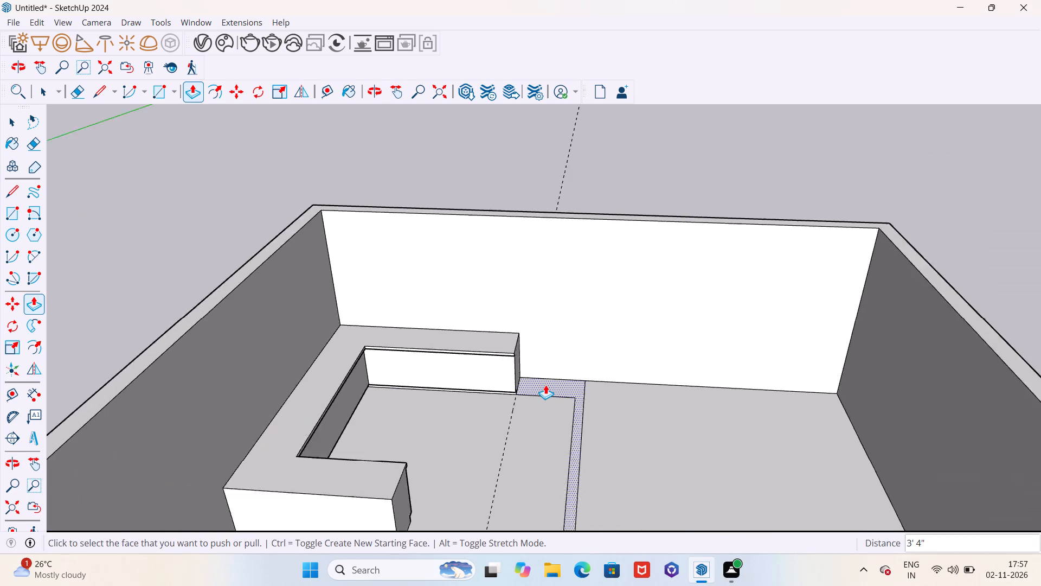
middle_click_drag(529, 425, 541, 466)
scroll(549, 422, "up", 3)
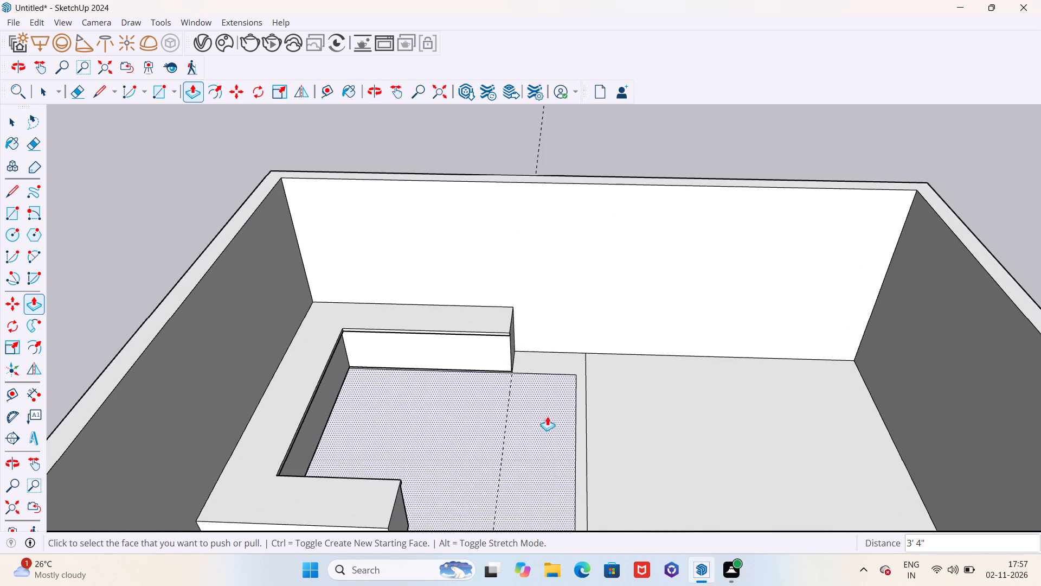
key("e")
left_click(550, 373)
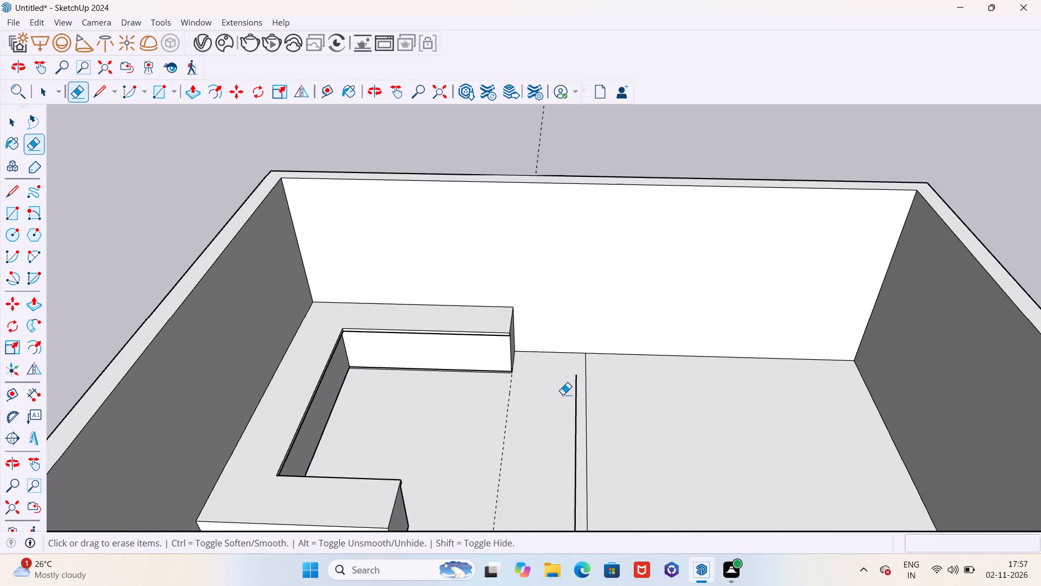
Draw a line of about 1'9" extending the near partition line across the floor to the rear wall.
key("l")
scroll(584, 385, "up", 5)
left_click(571, 370)
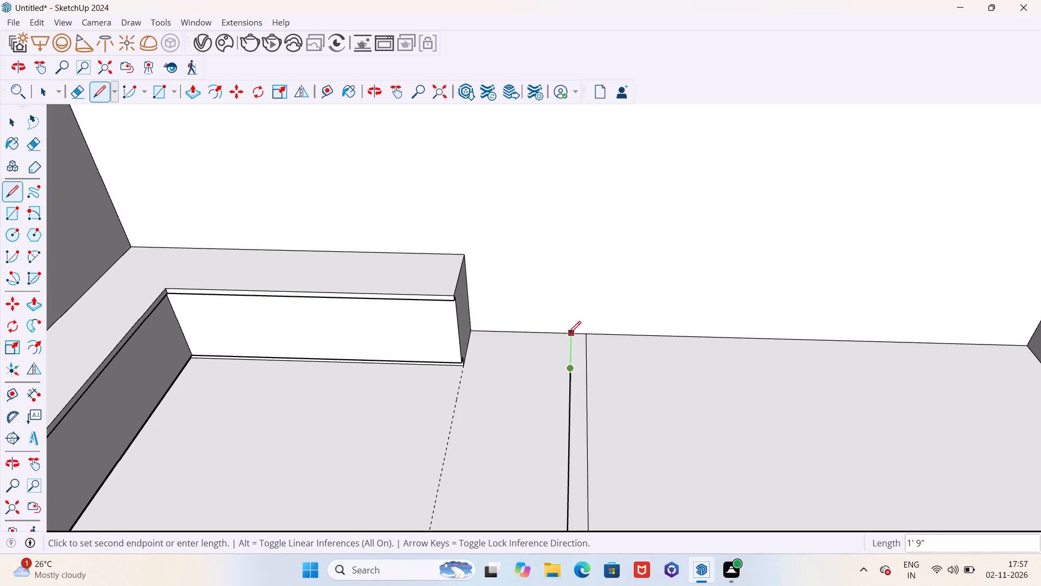
left_click(569, 333)
key("Escape")
Erase the floor guide that marked the new end of the long counter.
scroll(547, 417, "down", 5)
scroll(535, 374, "down", 3)
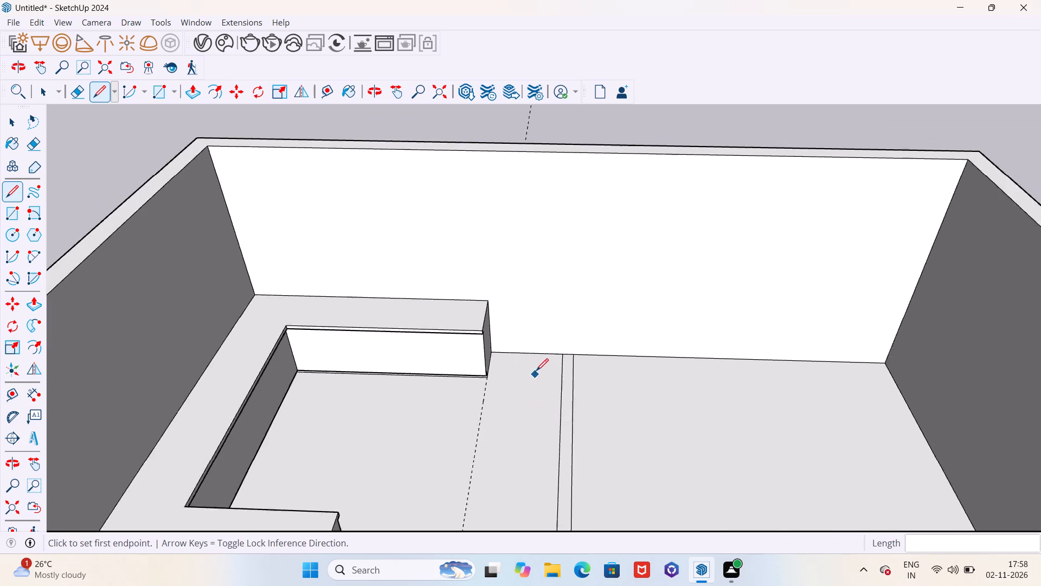
scroll(536, 371, "down", 4)
middle_click_drag(513, 397, 513, 404)
key("e")
left_click_drag(511, 411, 503, 413)
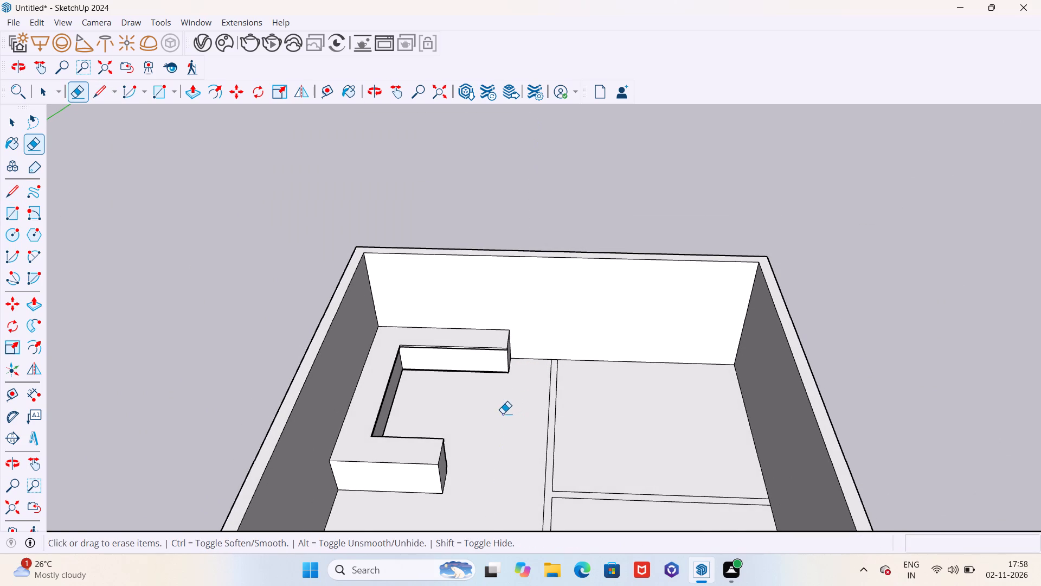
Examine the shortened counter and the inner corners of the joined counters from above and from the room side.
scroll(501, 420, "down", 3)
middle_click_drag(499, 438, 489, 322)
scroll(470, 371, "up", 5)
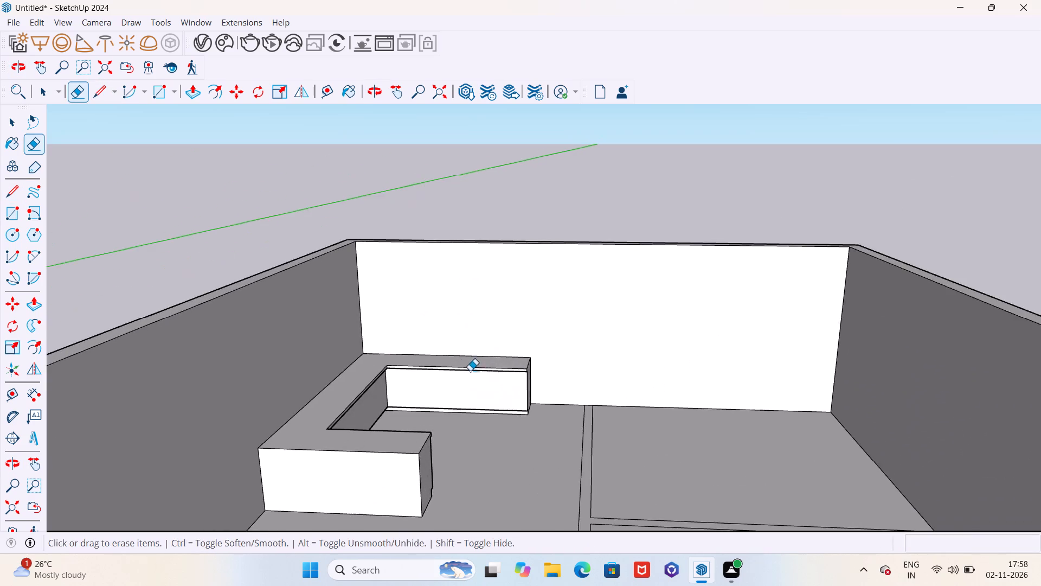
scroll(491, 391, "down", 5)
middle_click_drag(505, 412, 370, 404)
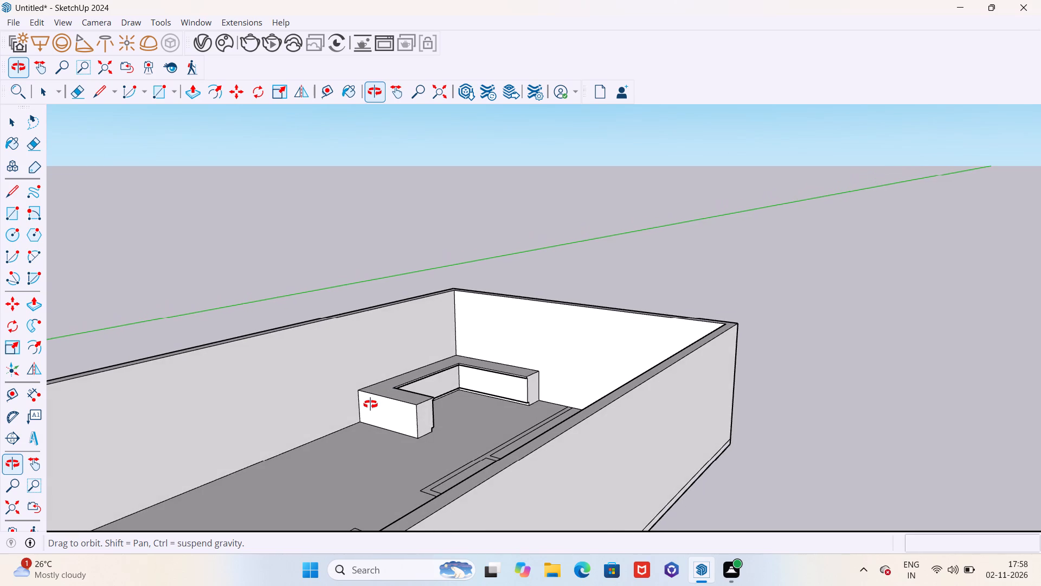
middle_click_drag(370, 404, 470, 450)
scroll(449, 397, "up", 5)
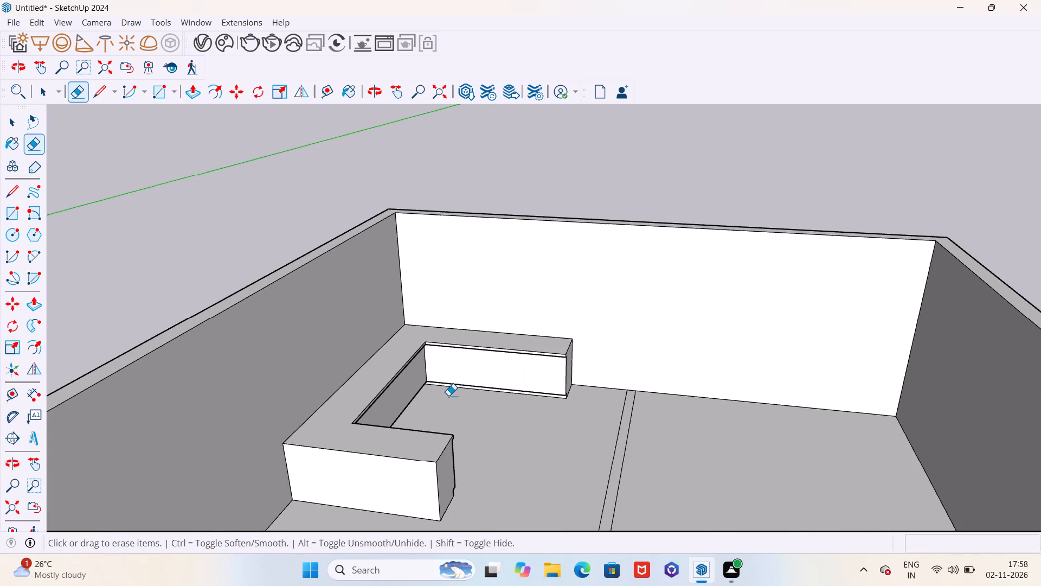
scroll(443, 389, "up", 5)
scroll(443, 389, "down", 3)
middle_click_drag(435, 406, 440, 348)
scroll(440, 398, "up", 5)
key("space")
scroll(509, 394, "down", 2)
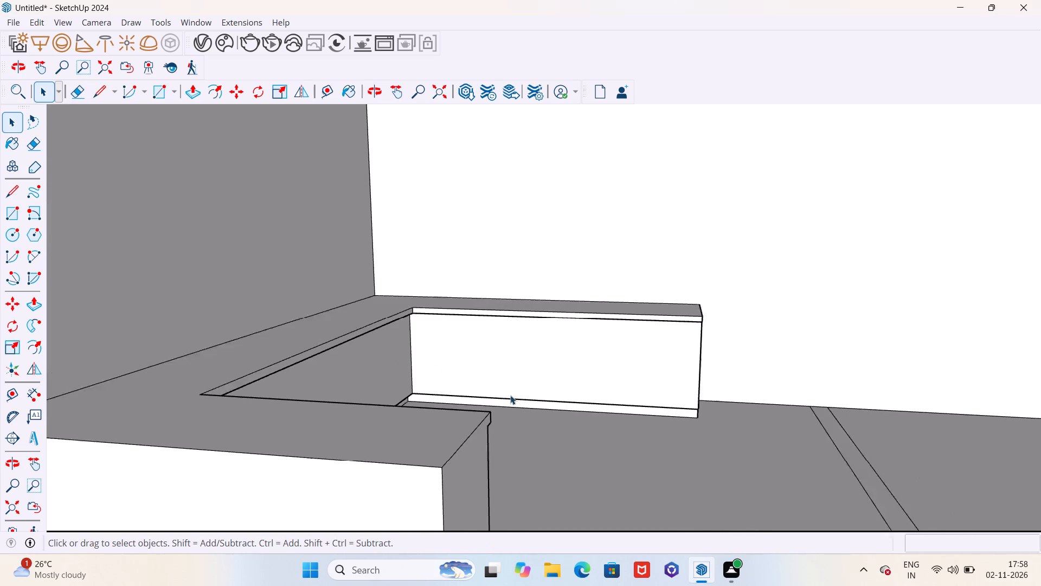
scroll(510, 395, "down", 7)
middle_click_drag(519, 402, 463, 423)
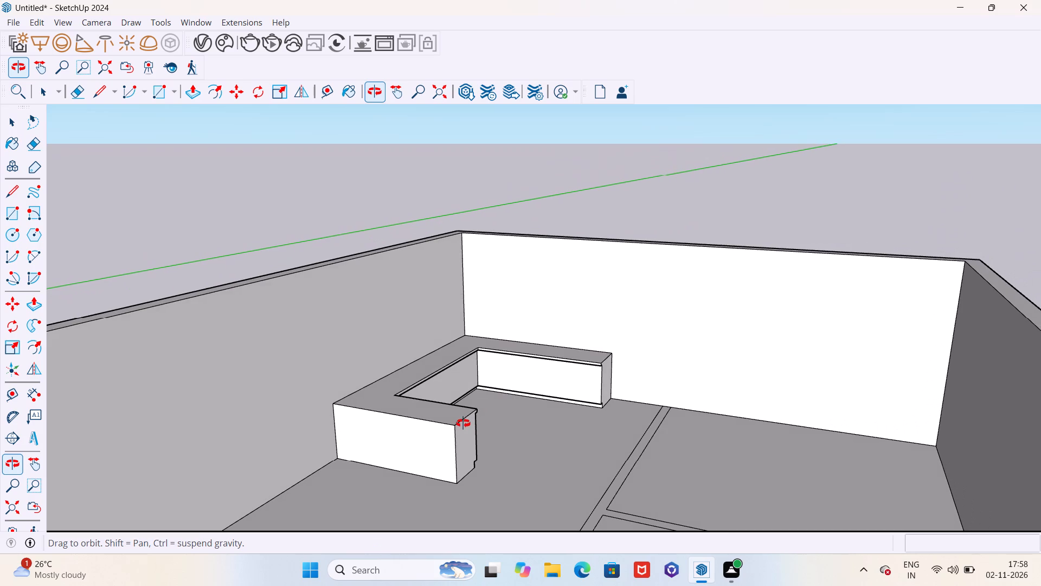
middle_click_drag(463, 423, 480, 426)
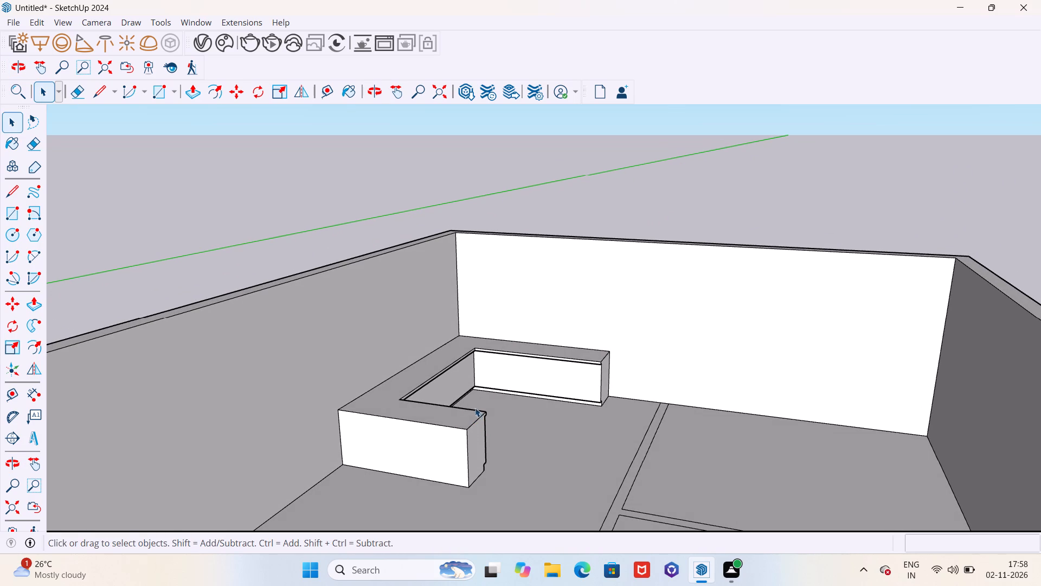
middle_click_drag(456, 376, 509, 387)
middle_click_drag(518, 376, 524, 384)
Copy the long counter's vertical inner-corner edge 8'5" to its open end and divide the copies into 3 equal spaces.
scroll(507, 396, "up", 4)
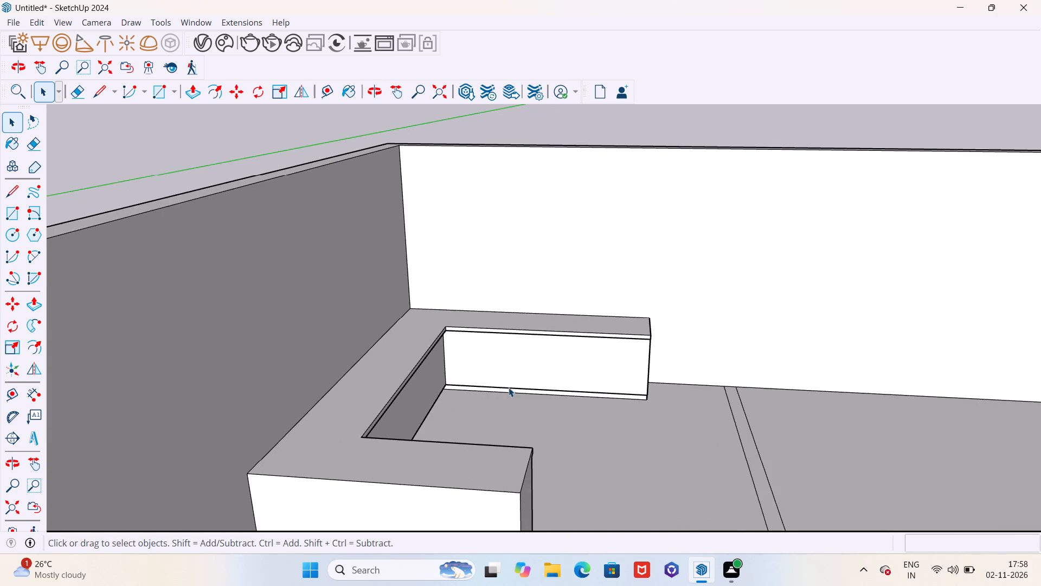
middle_click_drag(507, 385, 473, 372)
scroll(455, 372, "up", 1)
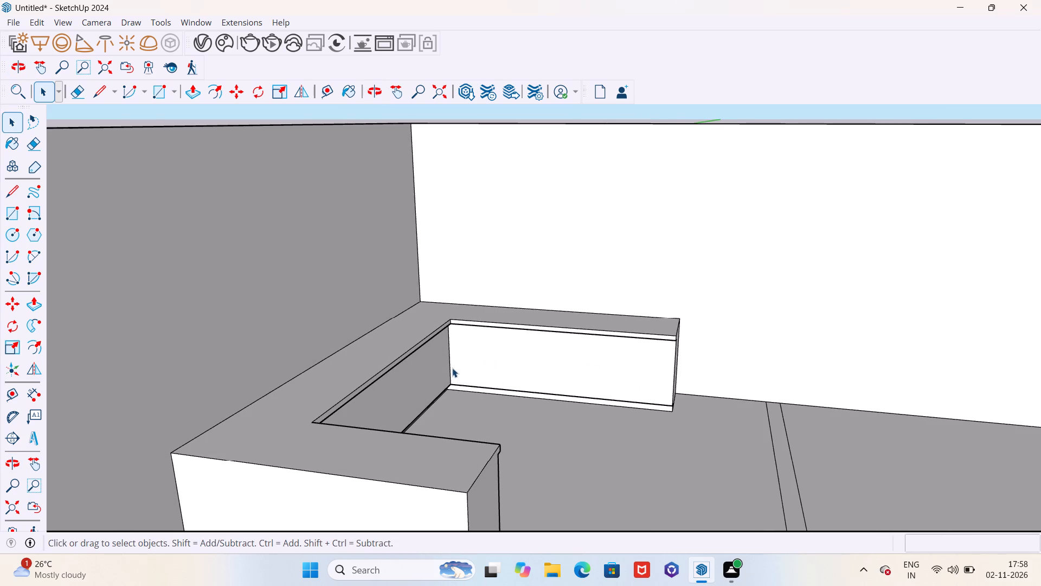
left_click(450, 366)
scroll(455, 393, "down", 1)
scroll(455, 393, "up", 13)
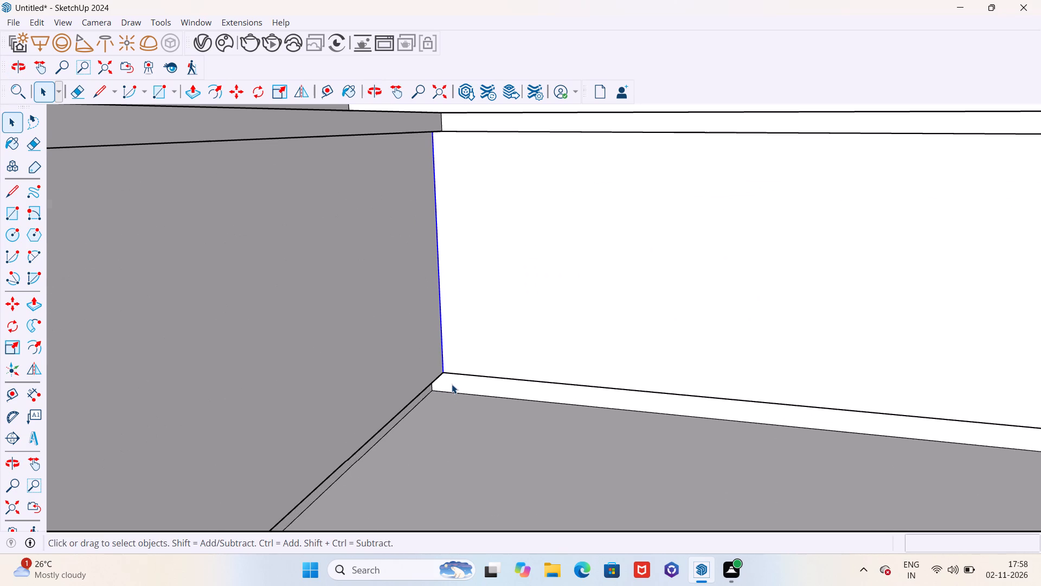
key("m")
left_click(443, 374)
scroll(443, 374, "down", 4)
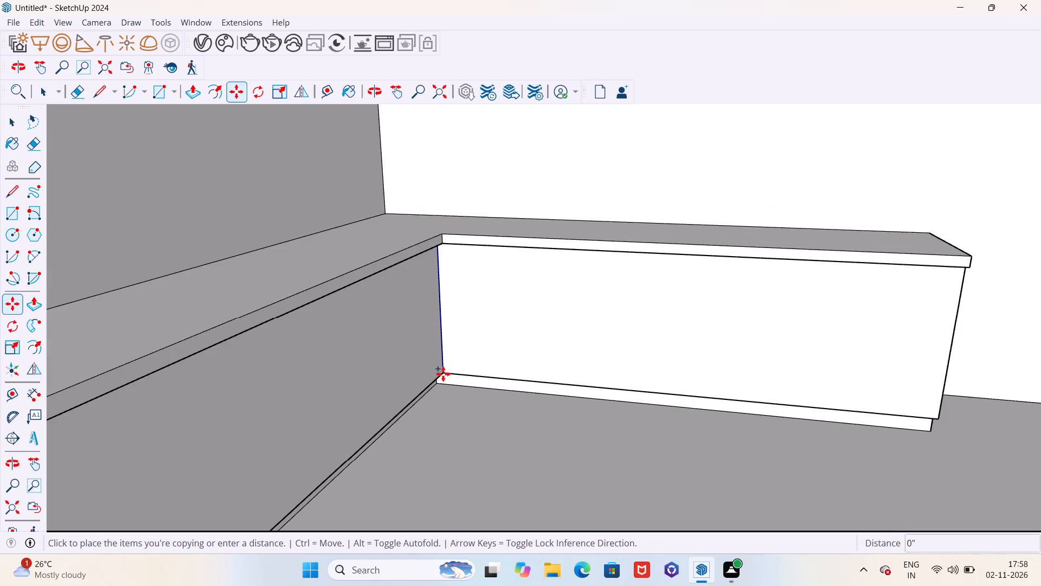
scroll(443, 374, "down", 5)
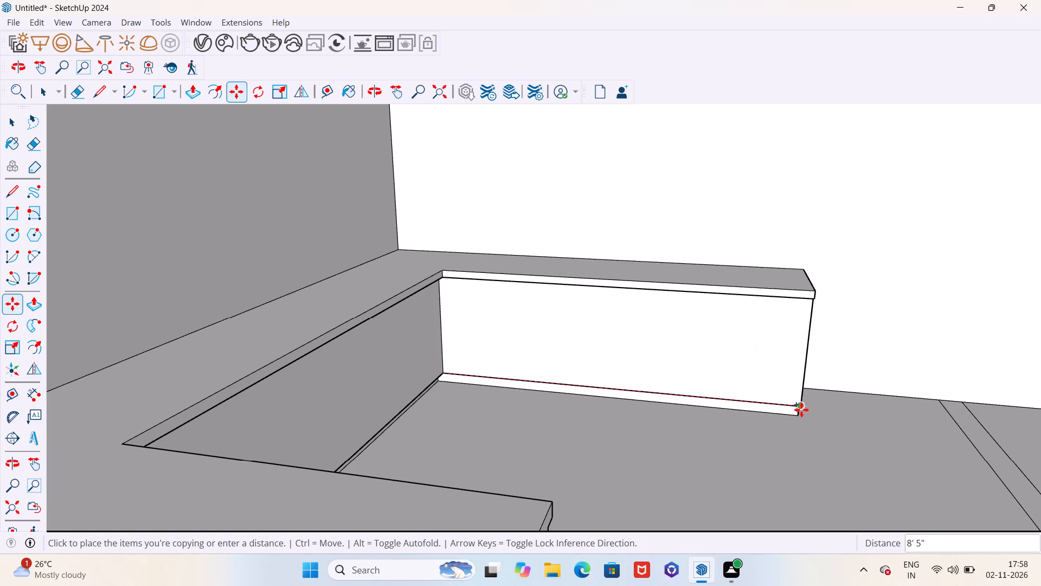
left_click(799, 409)
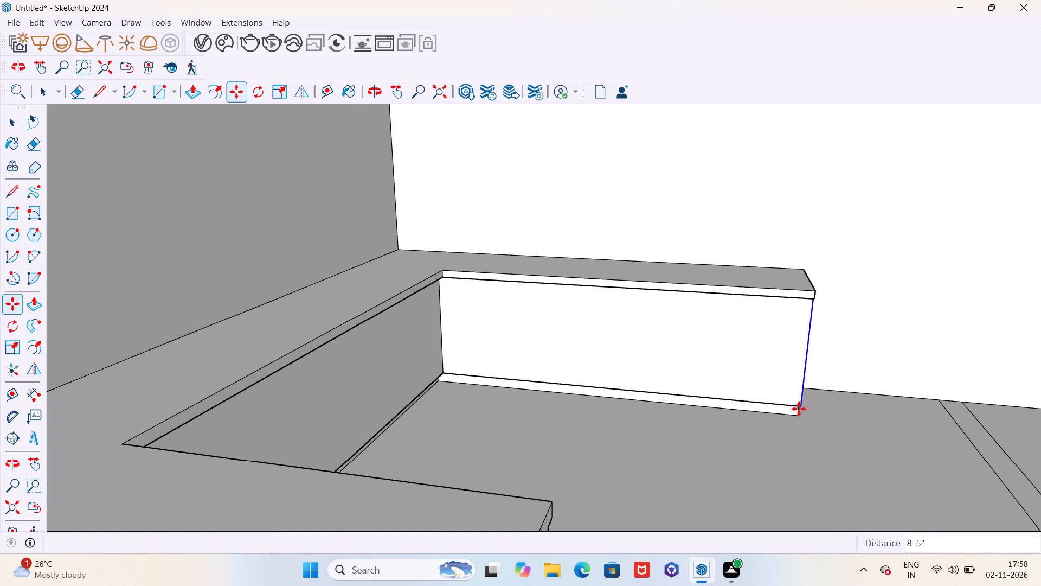
key("slash")
key("3")
key("Return")
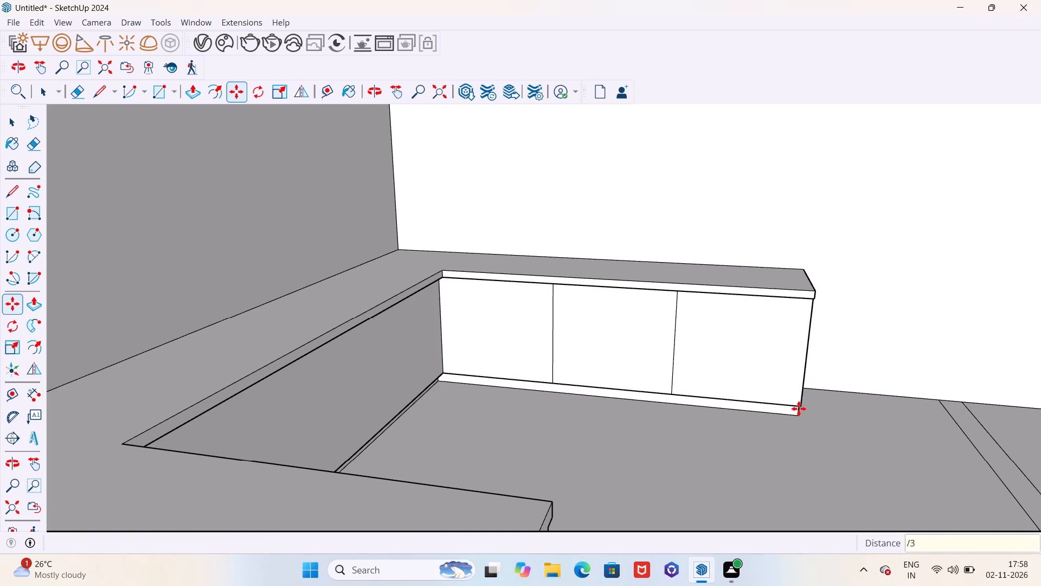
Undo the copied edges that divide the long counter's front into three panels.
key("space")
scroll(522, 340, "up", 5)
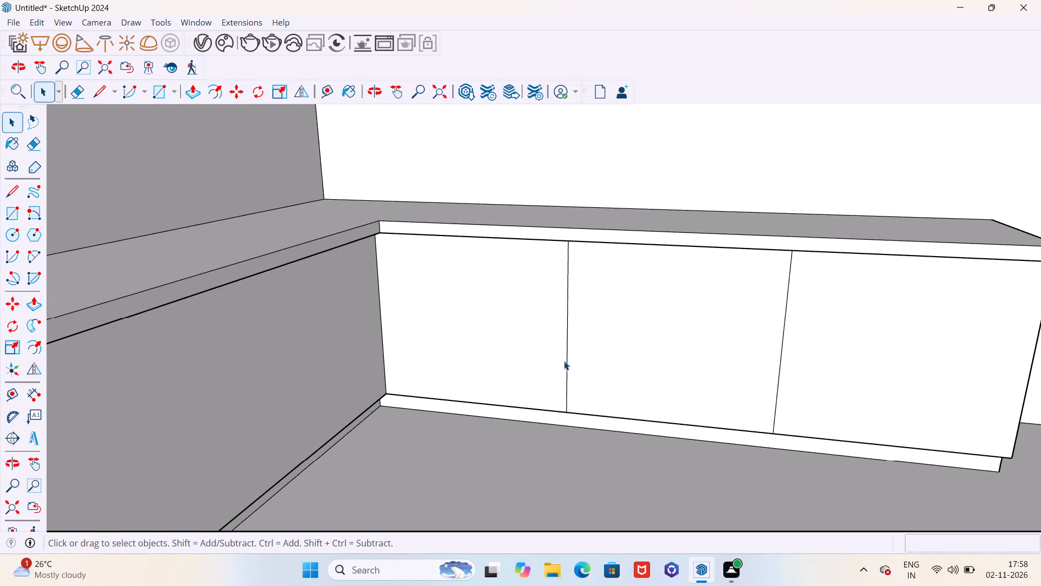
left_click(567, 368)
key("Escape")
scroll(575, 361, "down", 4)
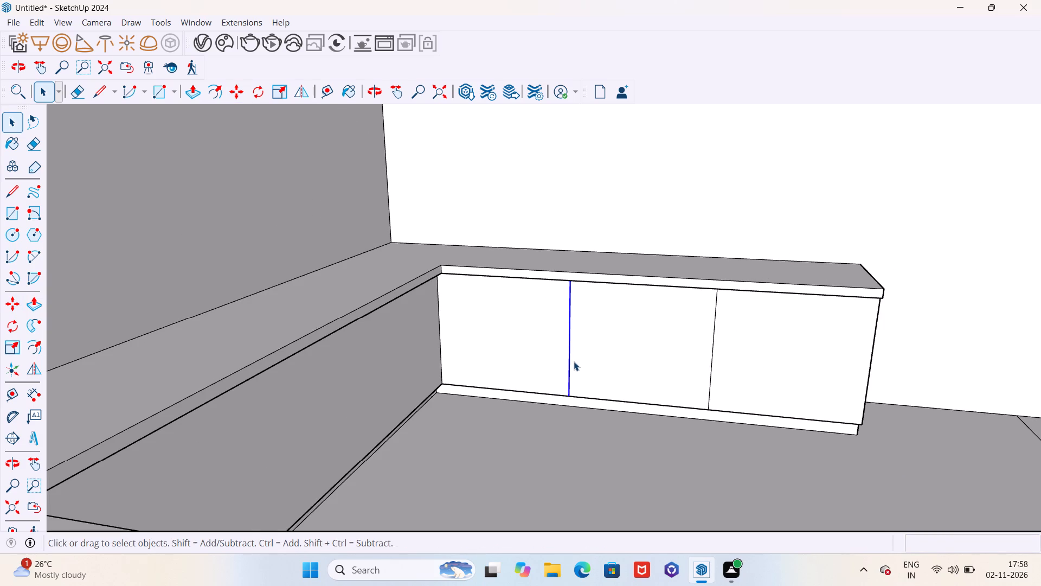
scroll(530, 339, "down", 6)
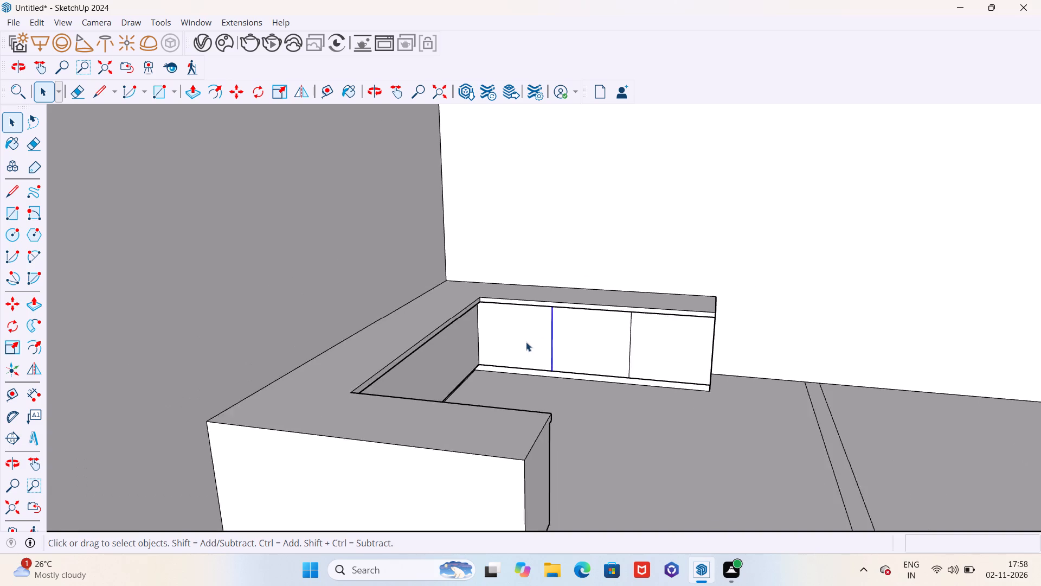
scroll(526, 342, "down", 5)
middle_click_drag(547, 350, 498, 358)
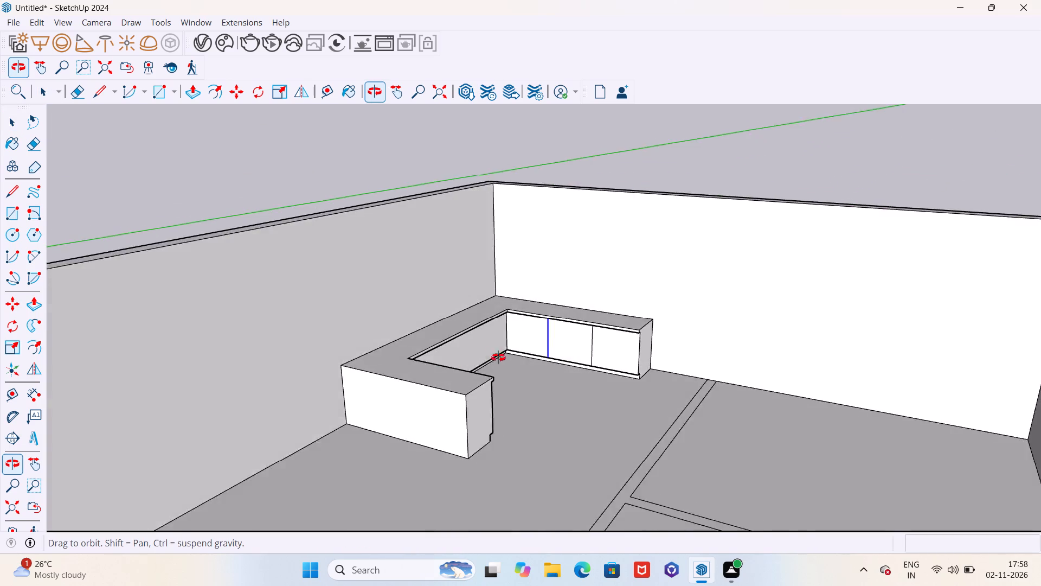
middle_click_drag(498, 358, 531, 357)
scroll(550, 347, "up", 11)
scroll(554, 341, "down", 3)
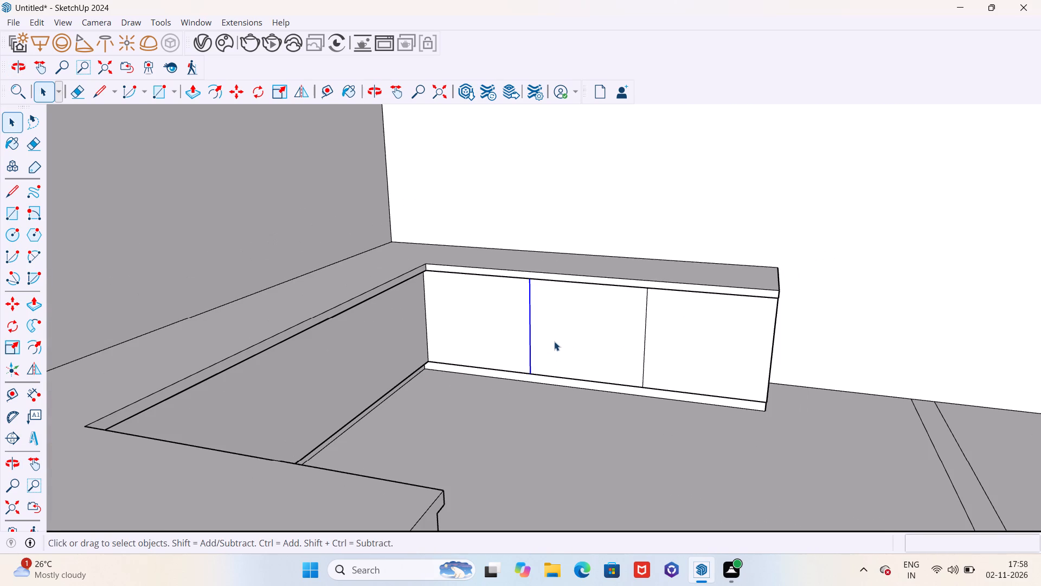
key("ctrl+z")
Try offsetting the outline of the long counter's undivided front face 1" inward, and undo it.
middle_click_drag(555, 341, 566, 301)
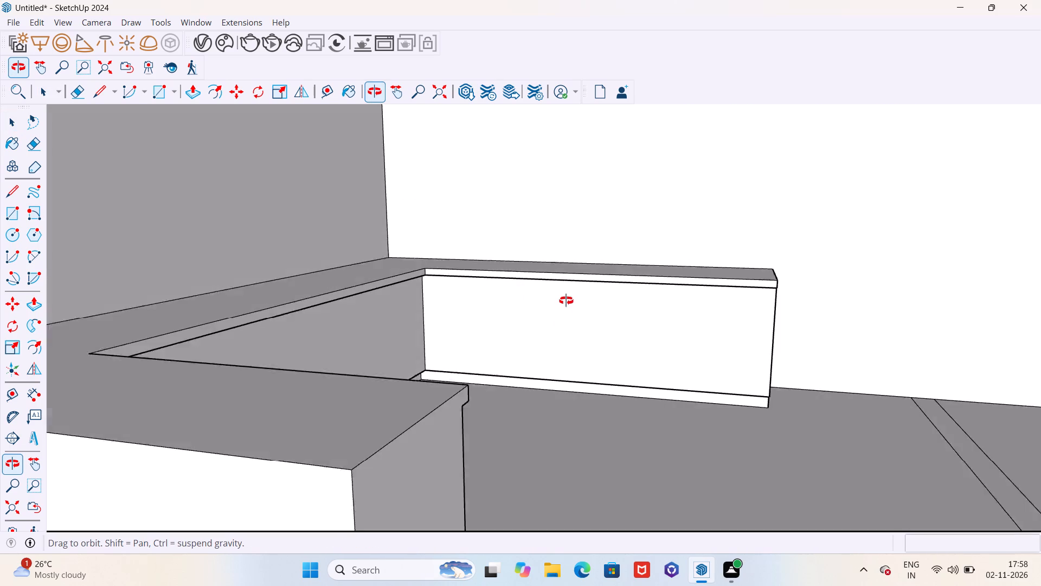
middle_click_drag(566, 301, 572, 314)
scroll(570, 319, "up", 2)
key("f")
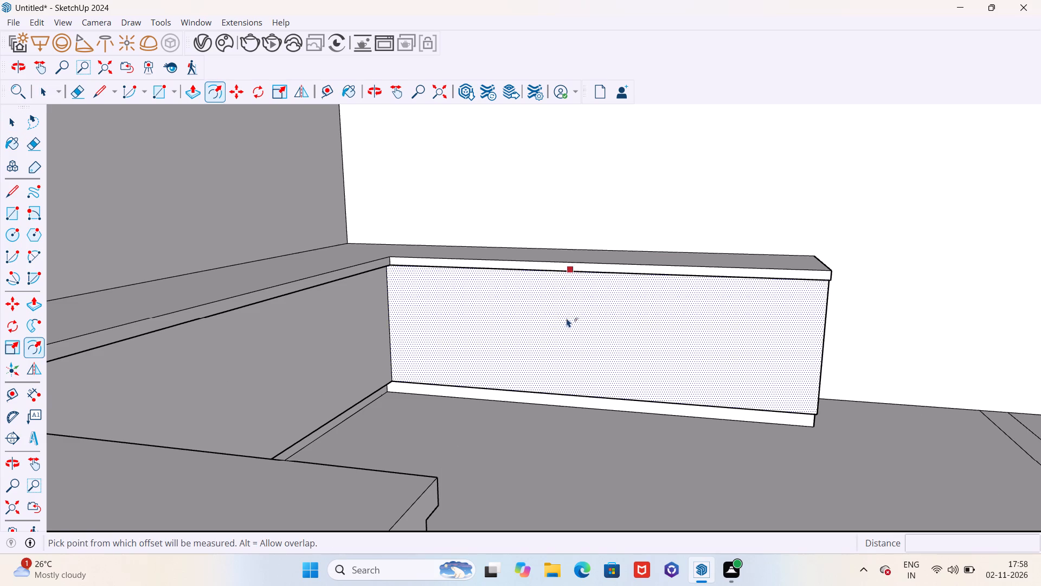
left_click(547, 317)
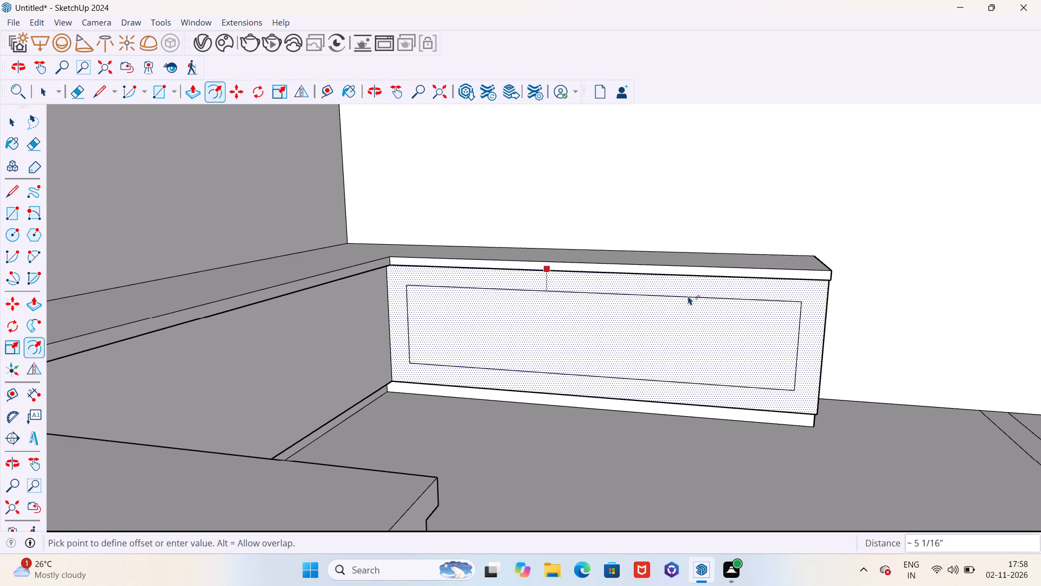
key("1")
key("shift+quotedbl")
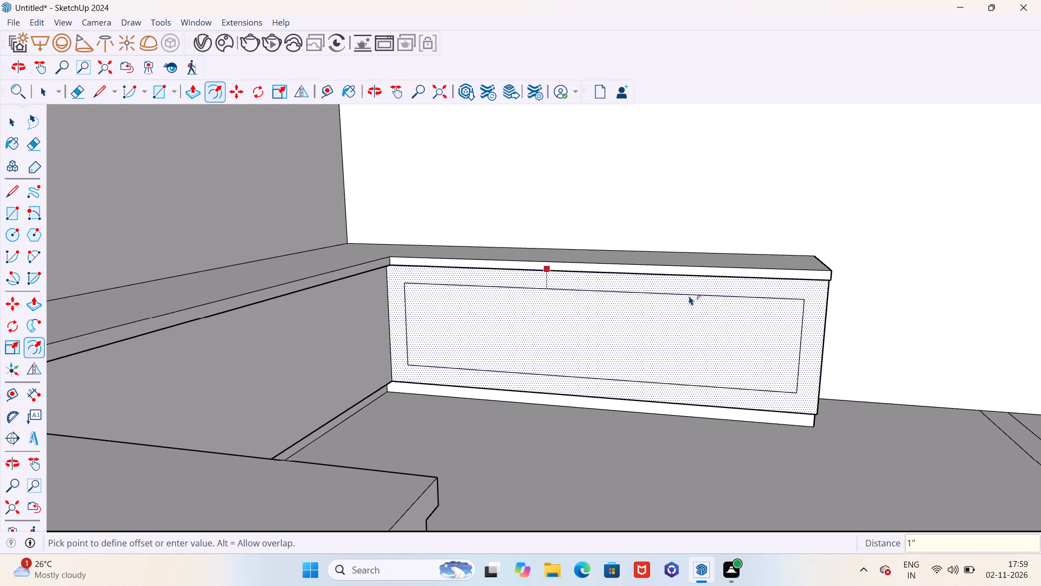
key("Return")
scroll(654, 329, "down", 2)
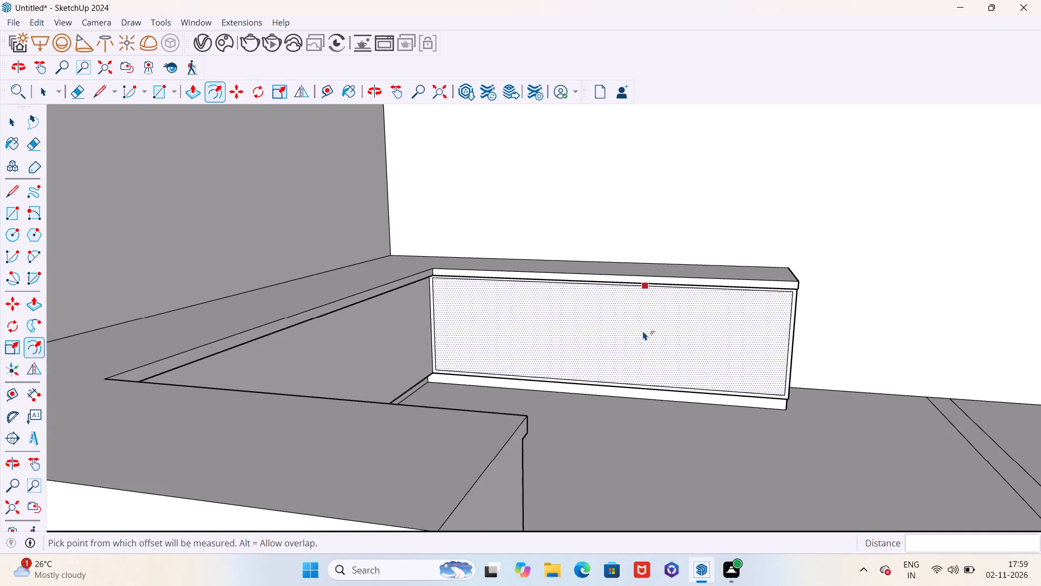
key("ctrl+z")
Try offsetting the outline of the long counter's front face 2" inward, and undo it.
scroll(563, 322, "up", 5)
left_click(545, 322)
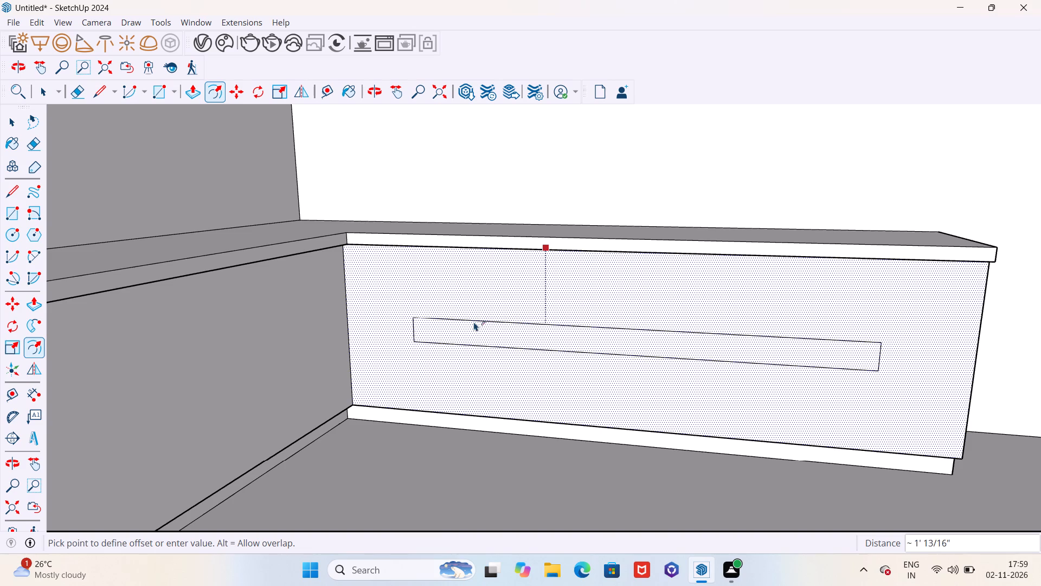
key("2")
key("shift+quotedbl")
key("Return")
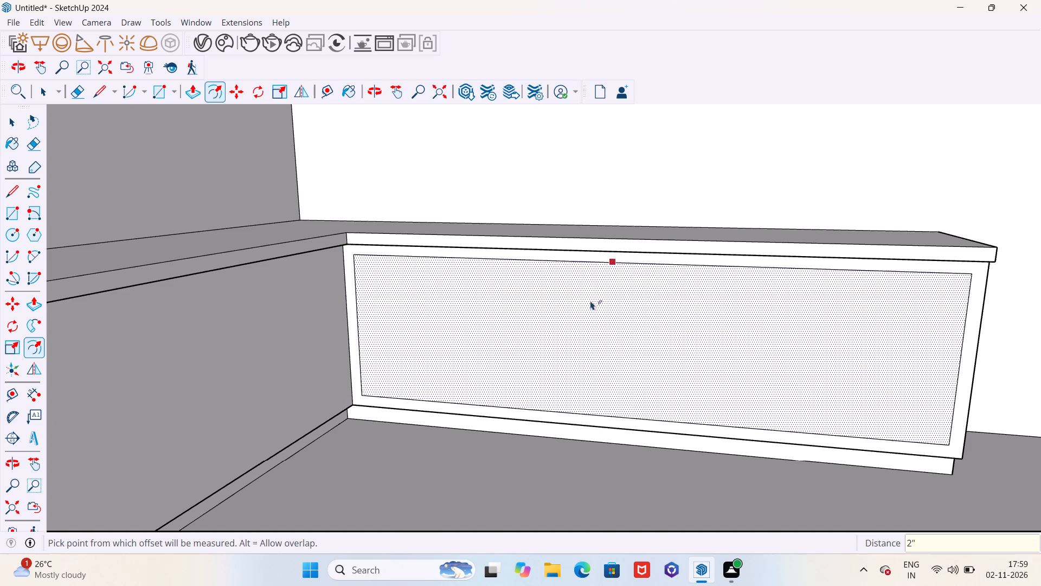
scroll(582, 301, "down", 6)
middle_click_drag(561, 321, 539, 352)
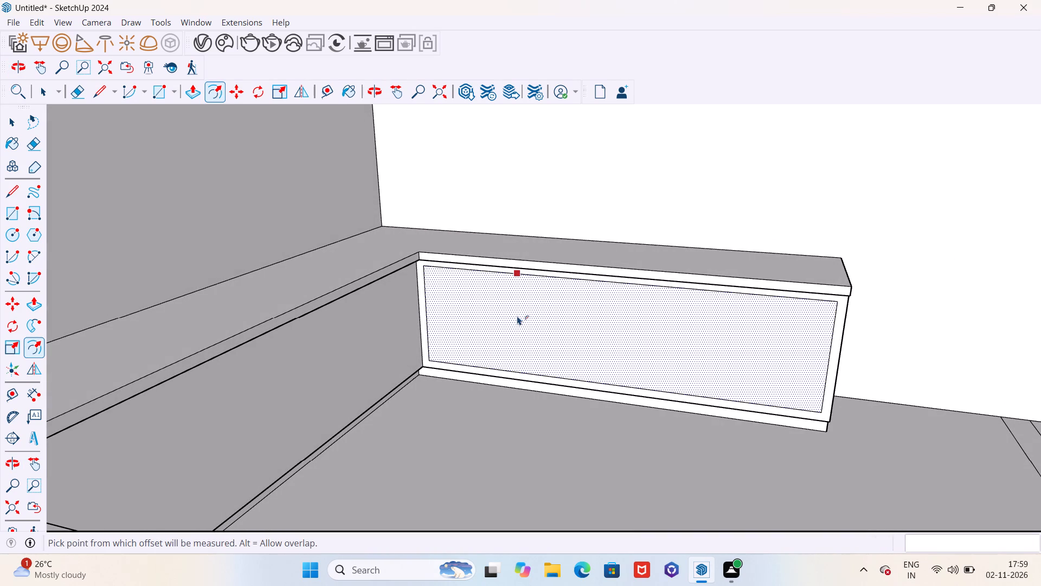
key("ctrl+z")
Copy the long counter's vertical inner-corner edge 8'5" to its open end and divide the copies into 3 equal spaces.
scroll(457, 317, "up", 4)
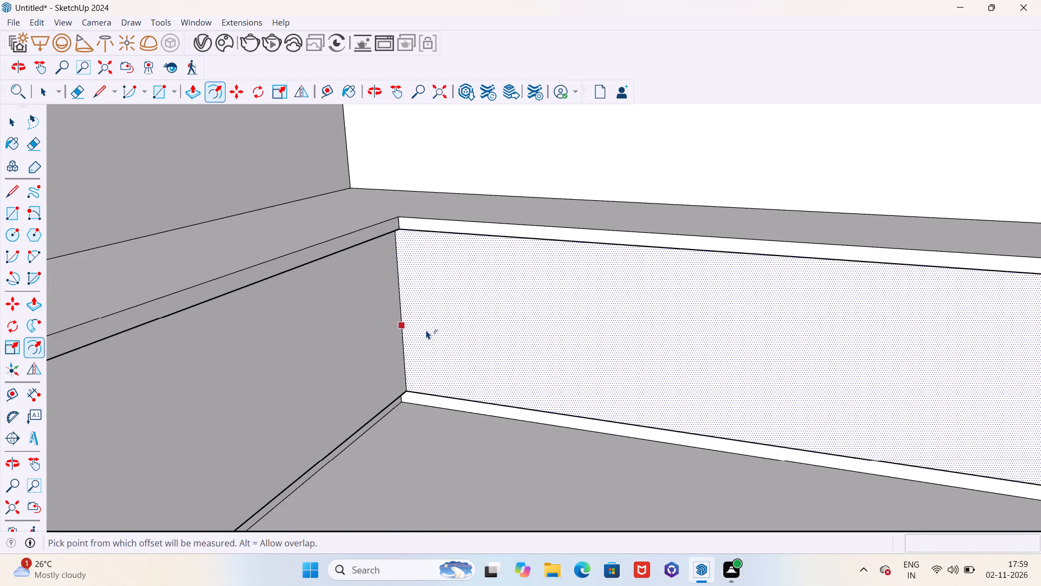
key("space")
key("space")
key("Escape")
key("Escape")
left_click(402, 320)
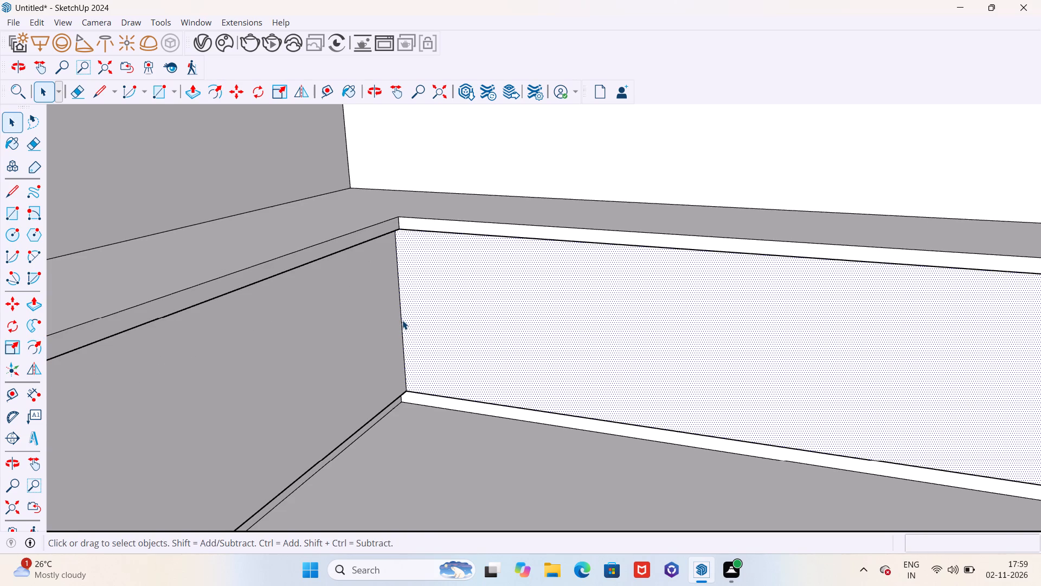
key("m")
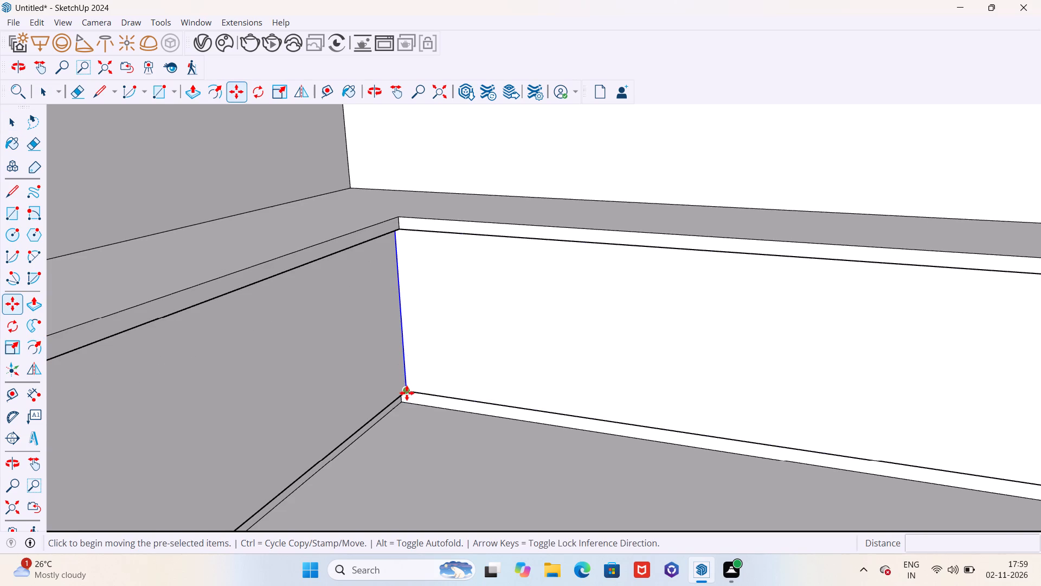
left_click(407, 391)
scroll(407, 389, "down", 9)
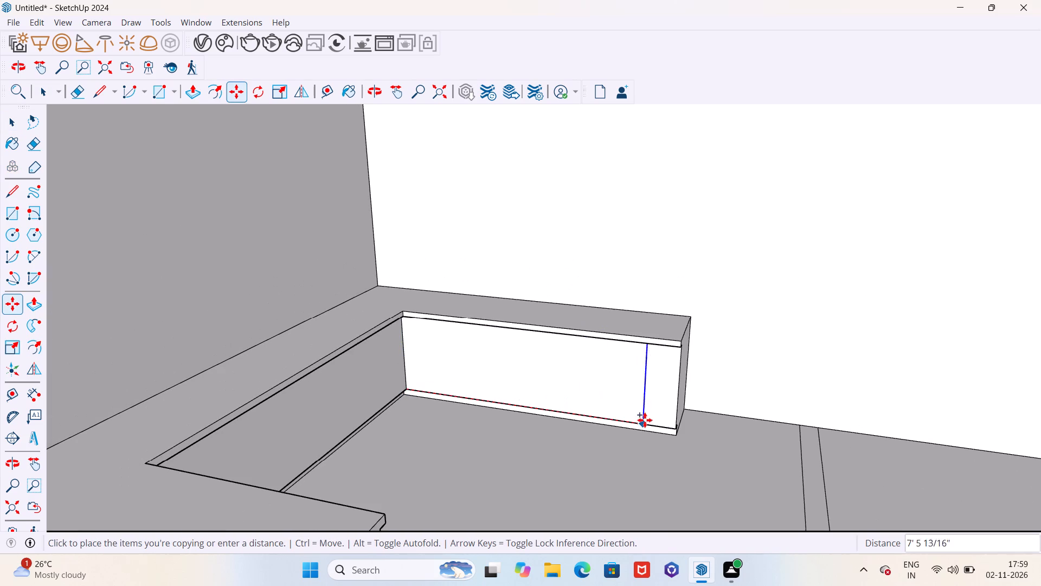
scroll(676, 430, "up", 18)
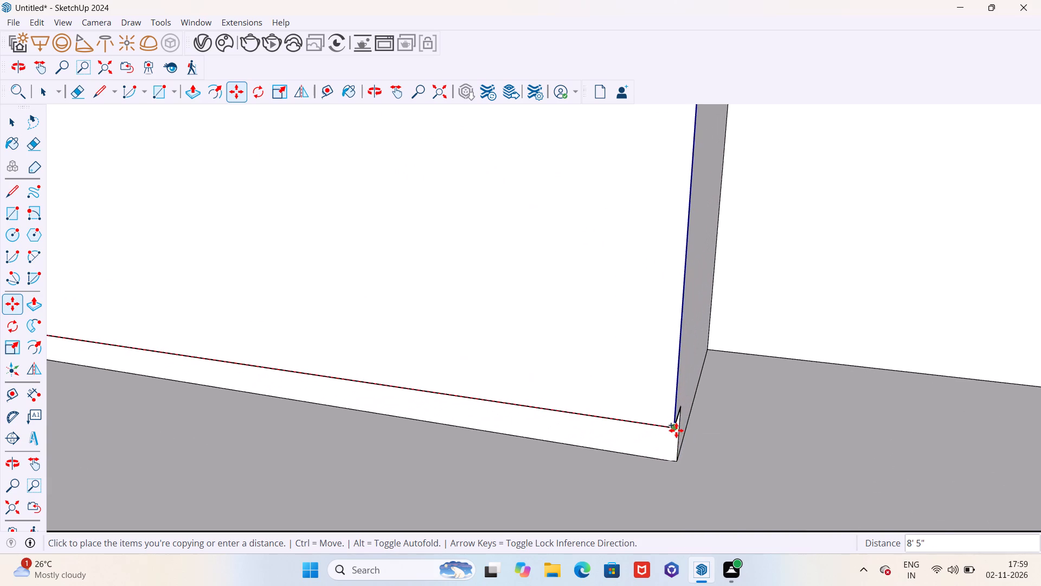
left_click(673, 432)
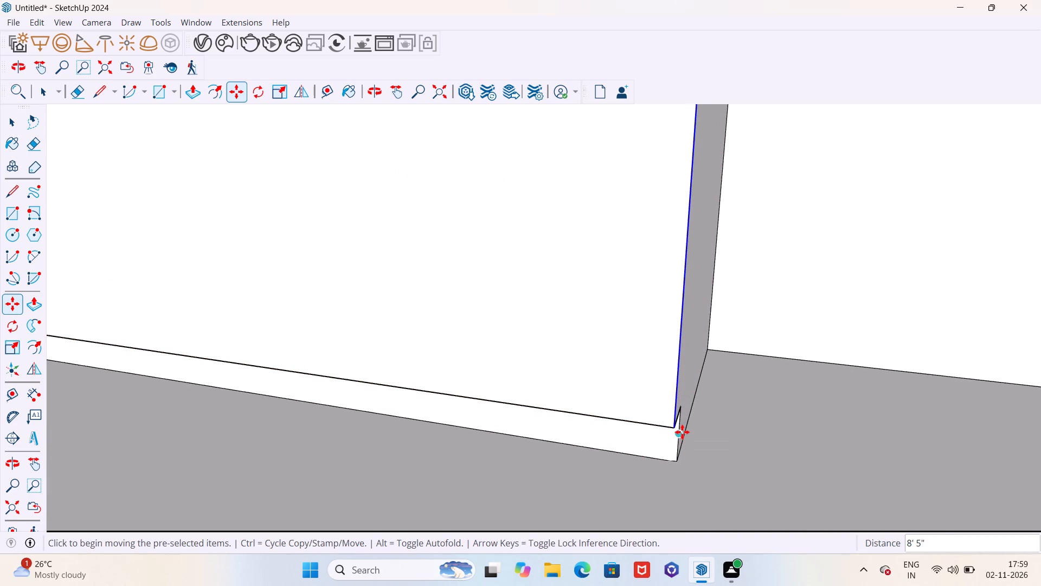
type("/3")
key("Return")
Copy both vertical divider lines on the counter front .3" toward the open end to form narrow gap strips.
scroll(683, 432, "down", 15)
middle_click_drag(517, 409, 567, 409)
scroll(502, 399, "up", 5)
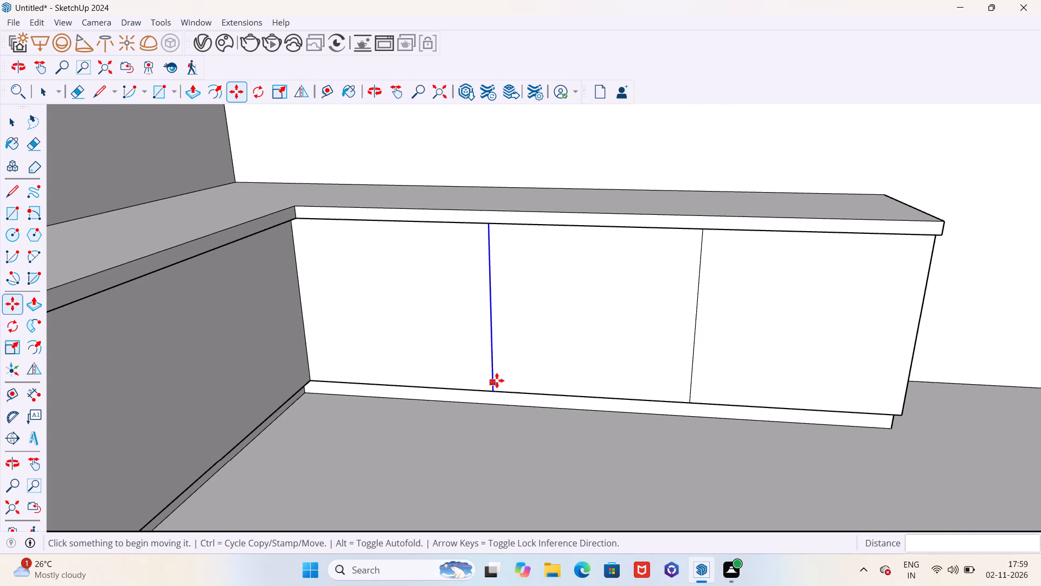
key("space")
left_click(490, 368)
left_click(492, 368)
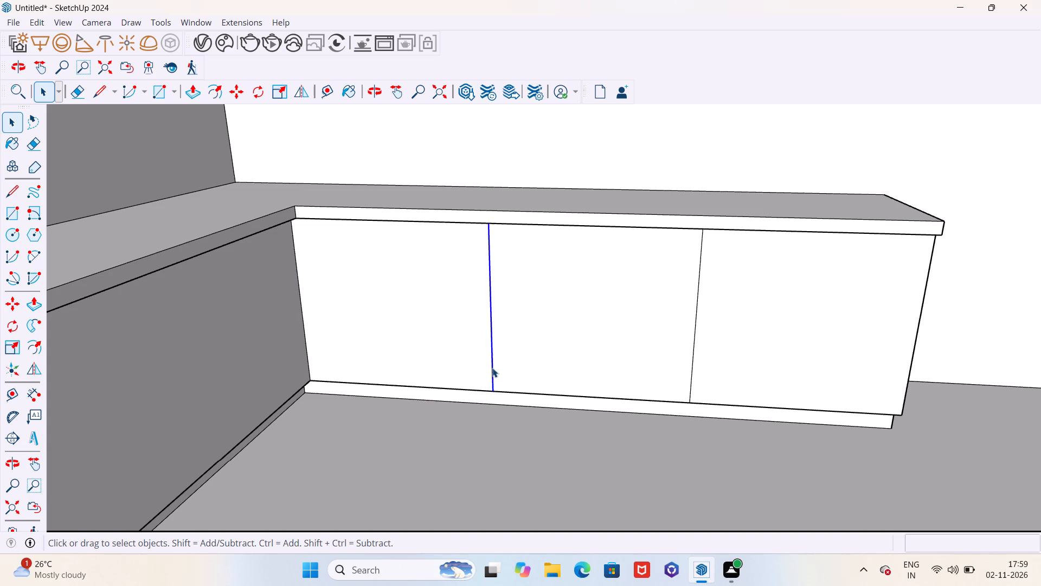
left_click(692, 374, "shift")
key("m")
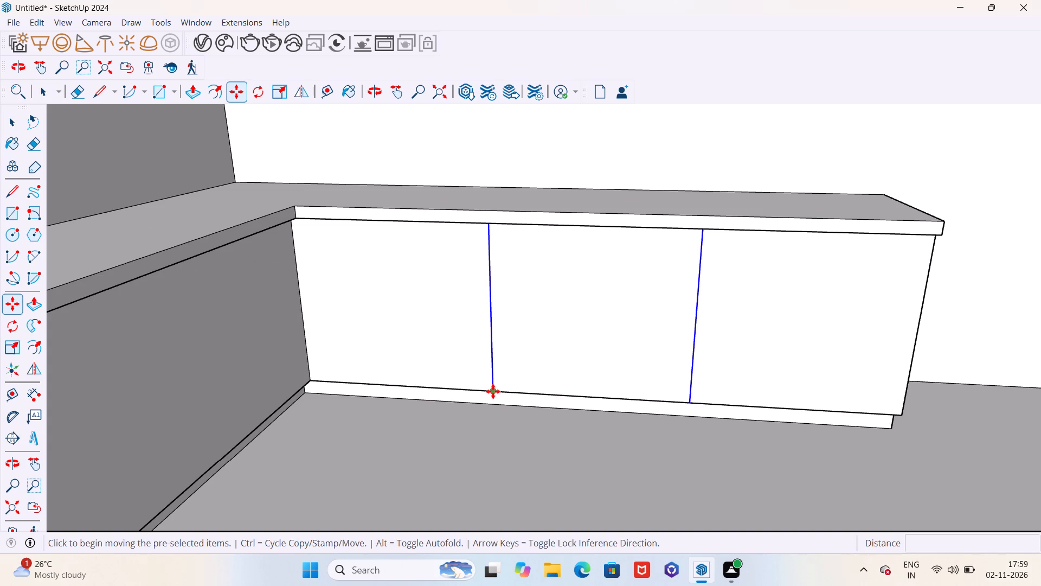
left_click(493, 391)
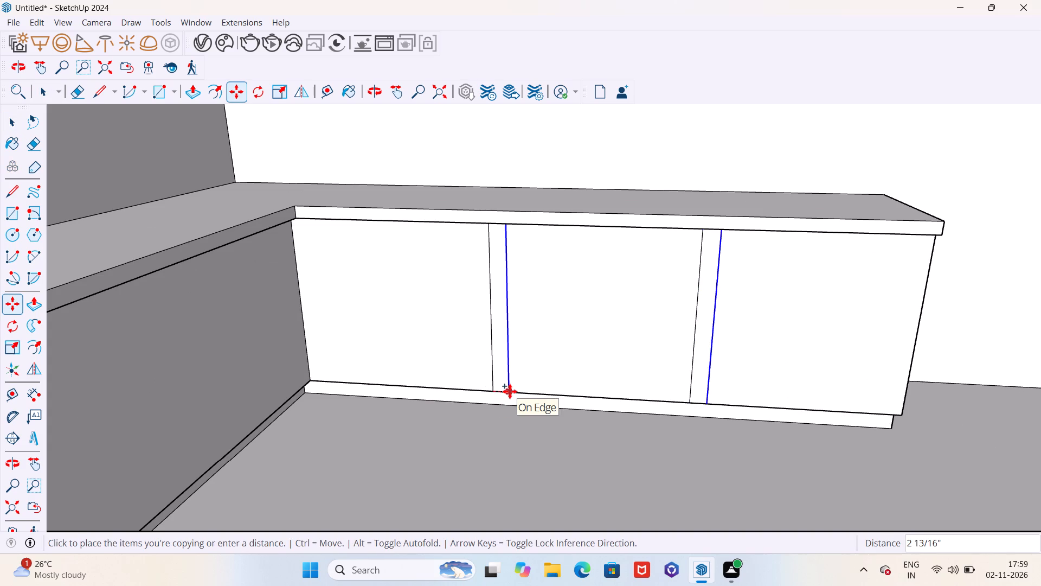
type(".3\"")
key("Return")
key("space")
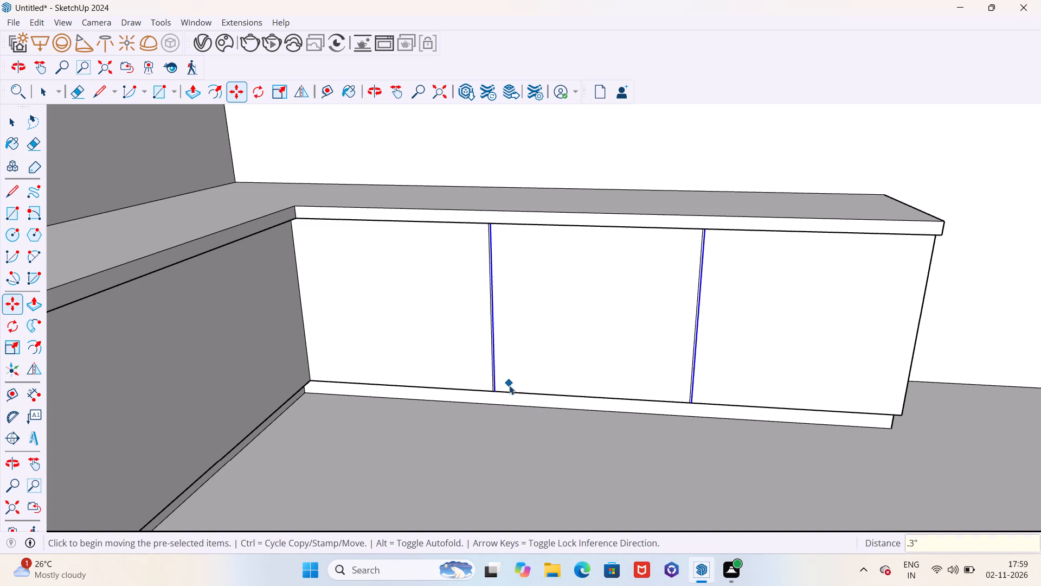
Push the narrow gap strip nearer the counter's open end .3" into the front.
middle_click_drag(555, 373, 479, 392)
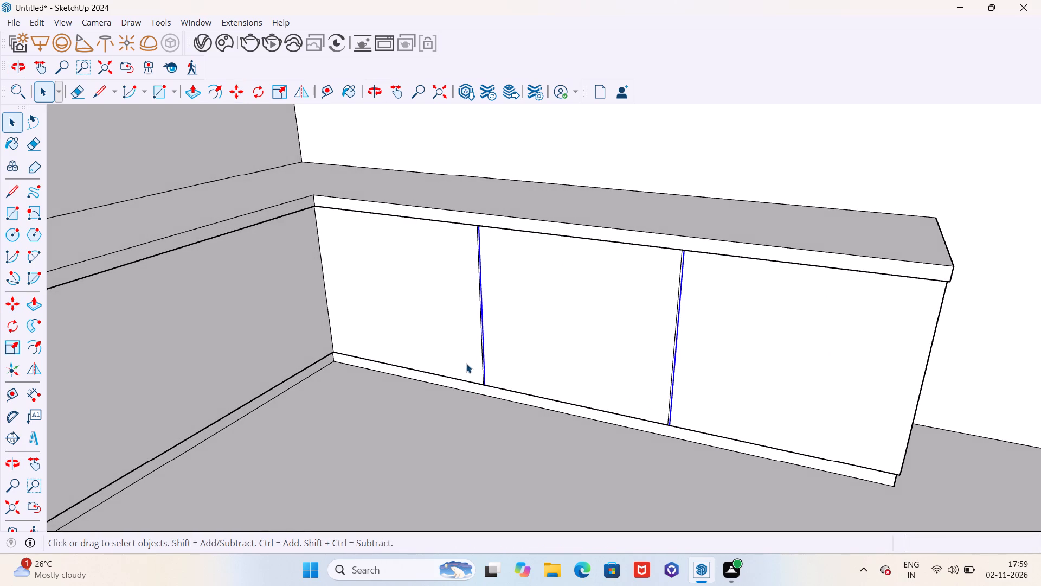
middle_click_drag(430, 368, 455, 367)
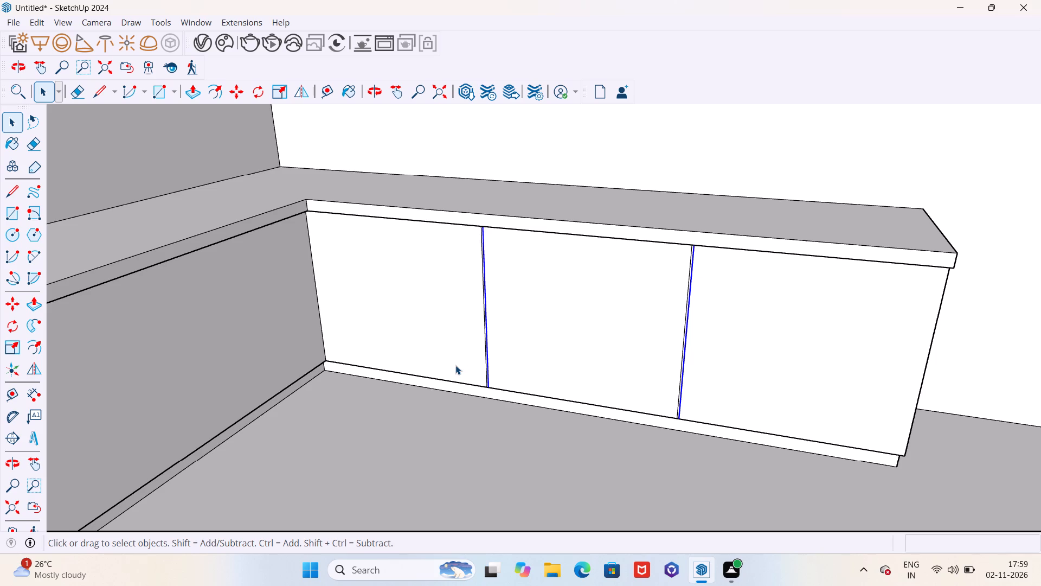
middle_click_drag(441, 362, 457, 361)
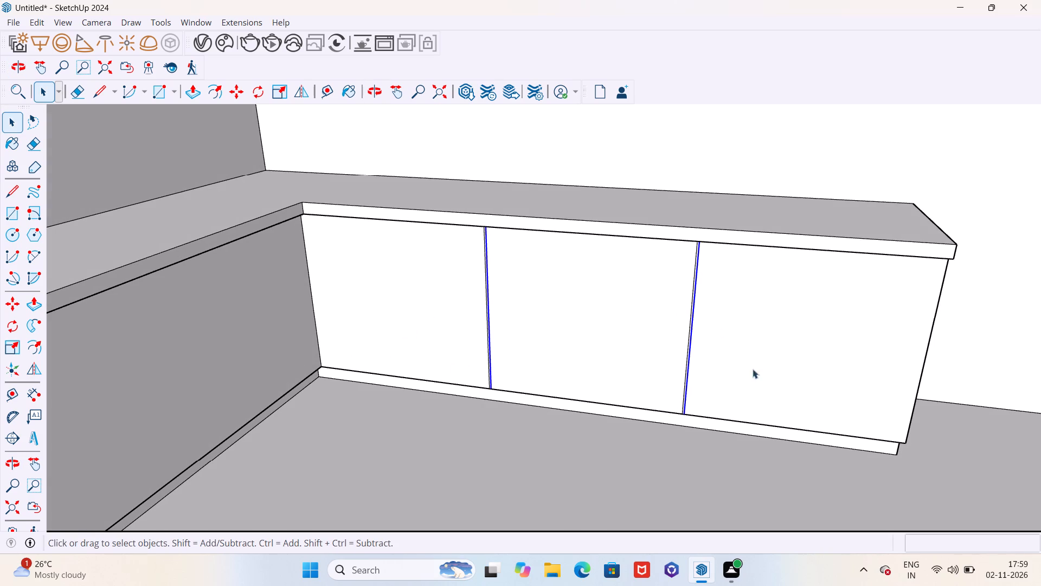
middle_click_drag(780, 377, 748, 379)
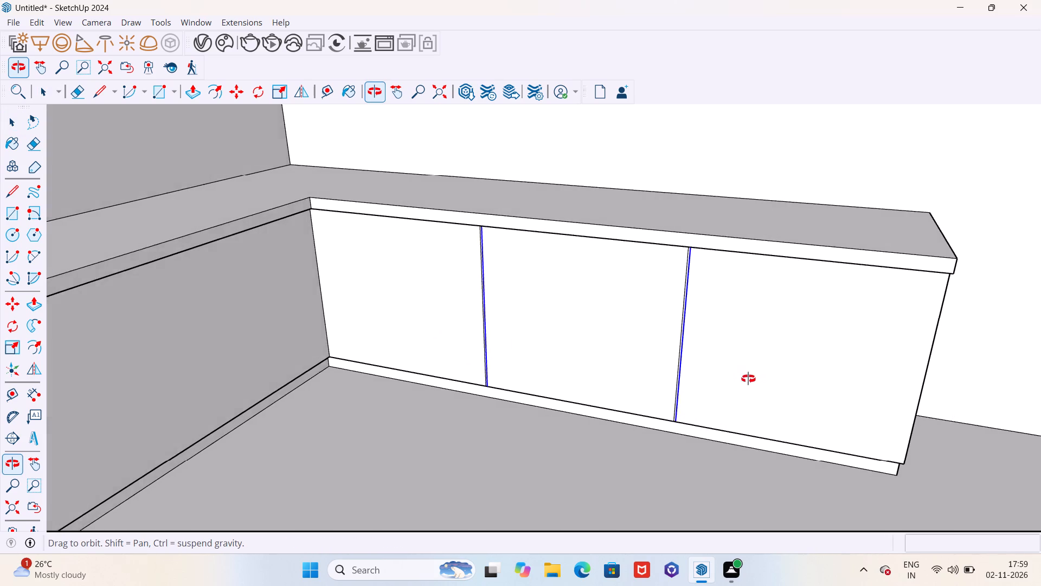
middle_click_drag(748, 379, 704, 385)
key("p")
scroll(675, 364, "up", 5)
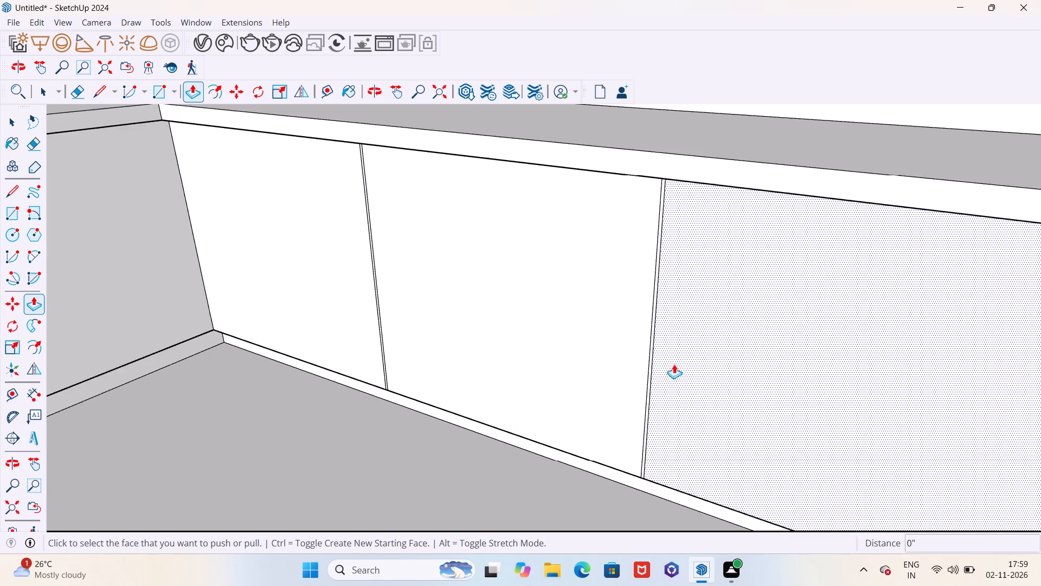
scroll(657, 358, "up", 10)
left_click(648, 358)
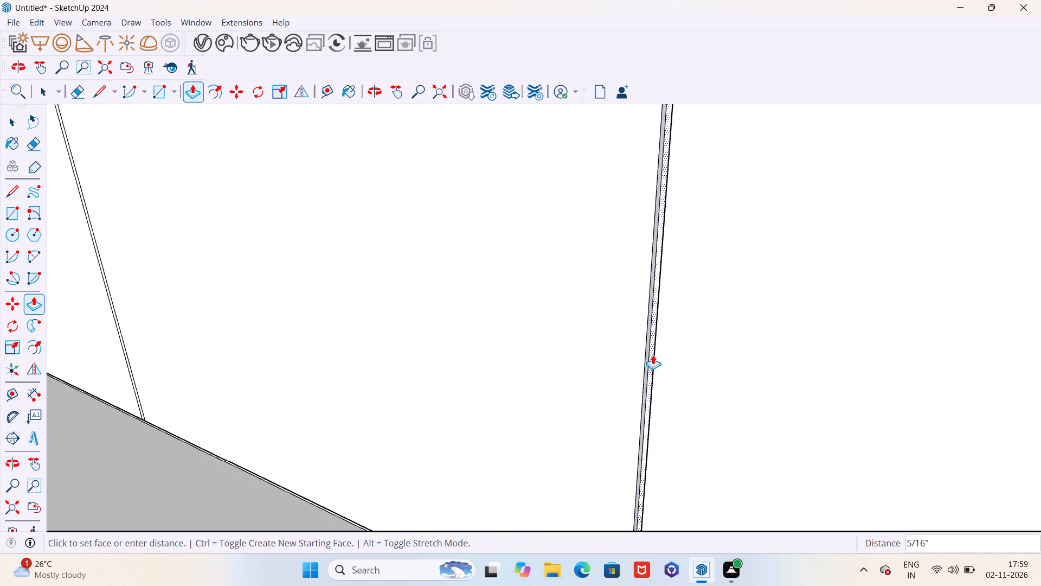
key("period")
type("3\"")
key("Return")
Push the narrow gap strip nearer the counter's inner corner into the front by the same .3".
scroll(749, 362, "down", 12)
scroll(434, 309, "up", 11)
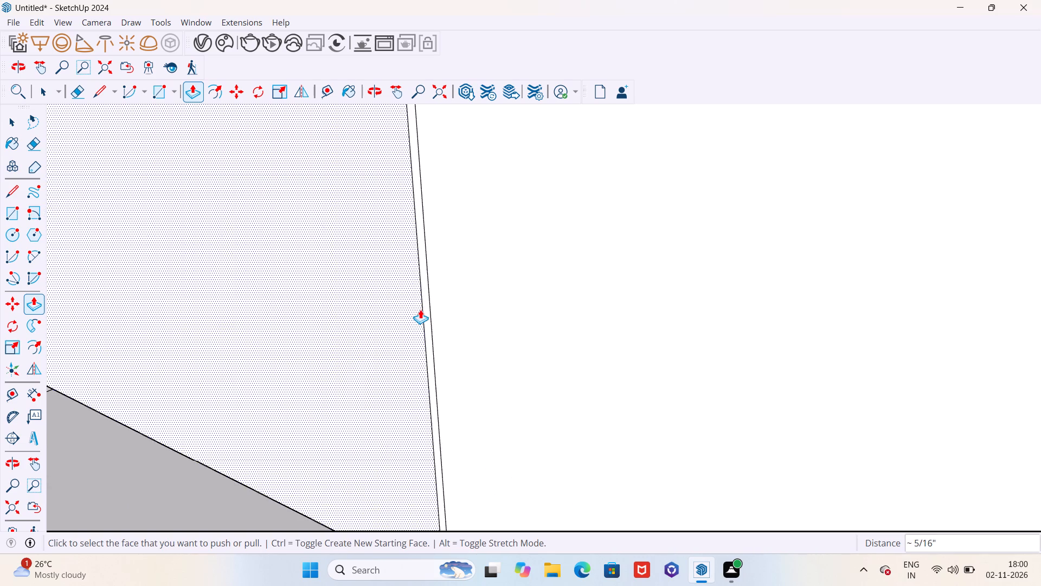
scroll(420, 309, "up", 8)
double_click(431, 314)
scroll(428, 316, "down", 9)
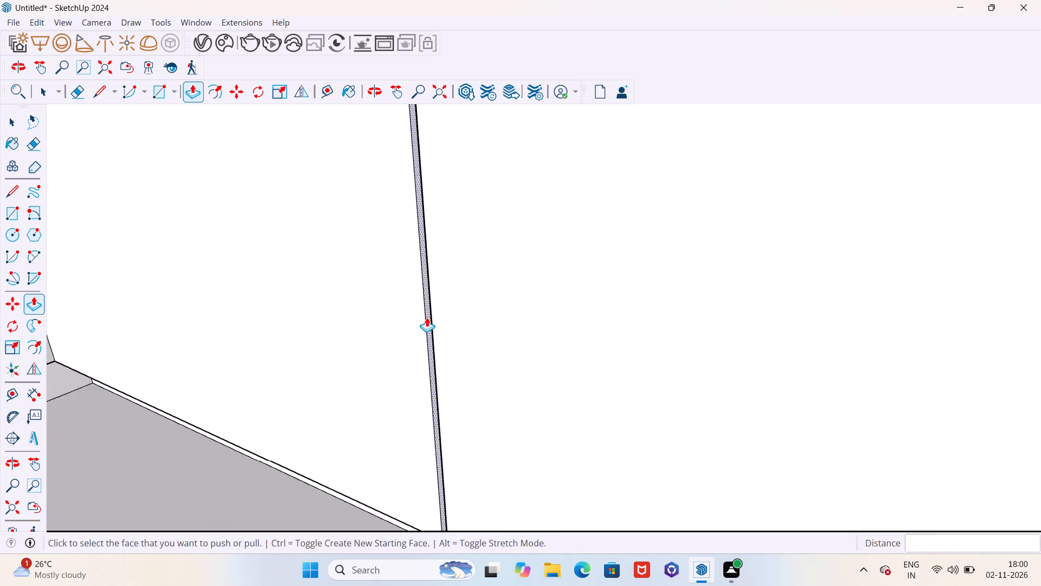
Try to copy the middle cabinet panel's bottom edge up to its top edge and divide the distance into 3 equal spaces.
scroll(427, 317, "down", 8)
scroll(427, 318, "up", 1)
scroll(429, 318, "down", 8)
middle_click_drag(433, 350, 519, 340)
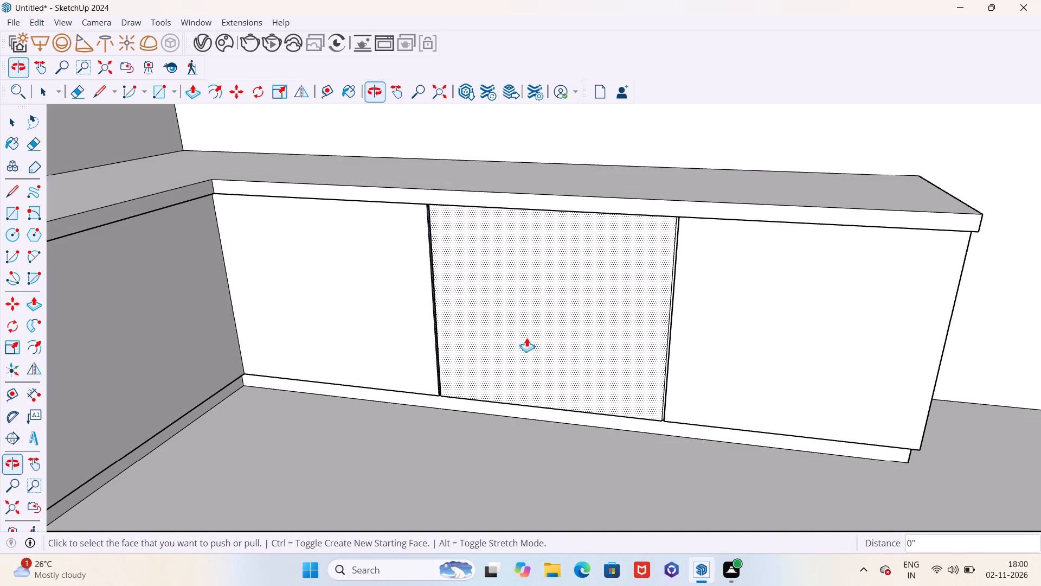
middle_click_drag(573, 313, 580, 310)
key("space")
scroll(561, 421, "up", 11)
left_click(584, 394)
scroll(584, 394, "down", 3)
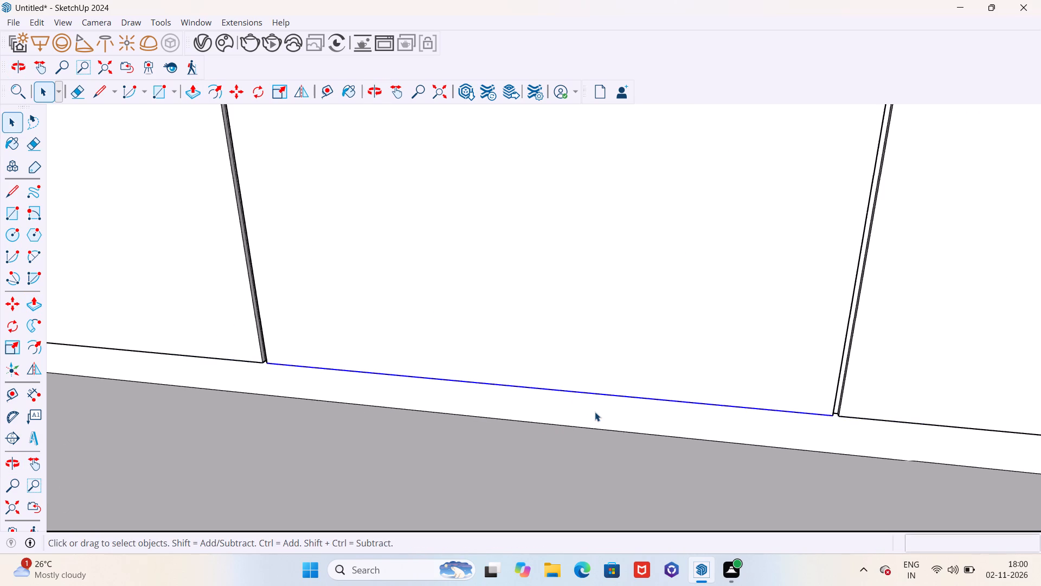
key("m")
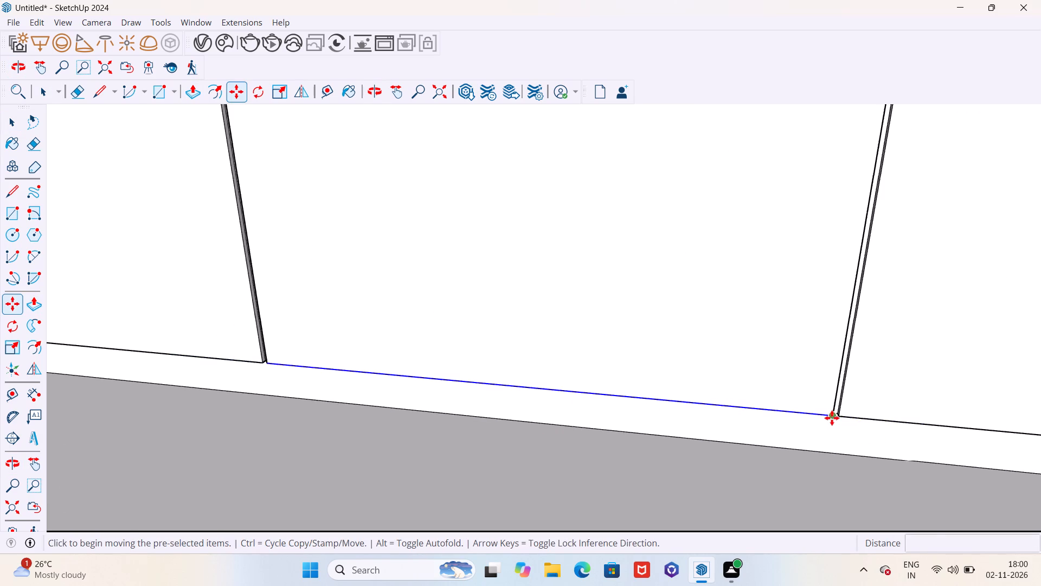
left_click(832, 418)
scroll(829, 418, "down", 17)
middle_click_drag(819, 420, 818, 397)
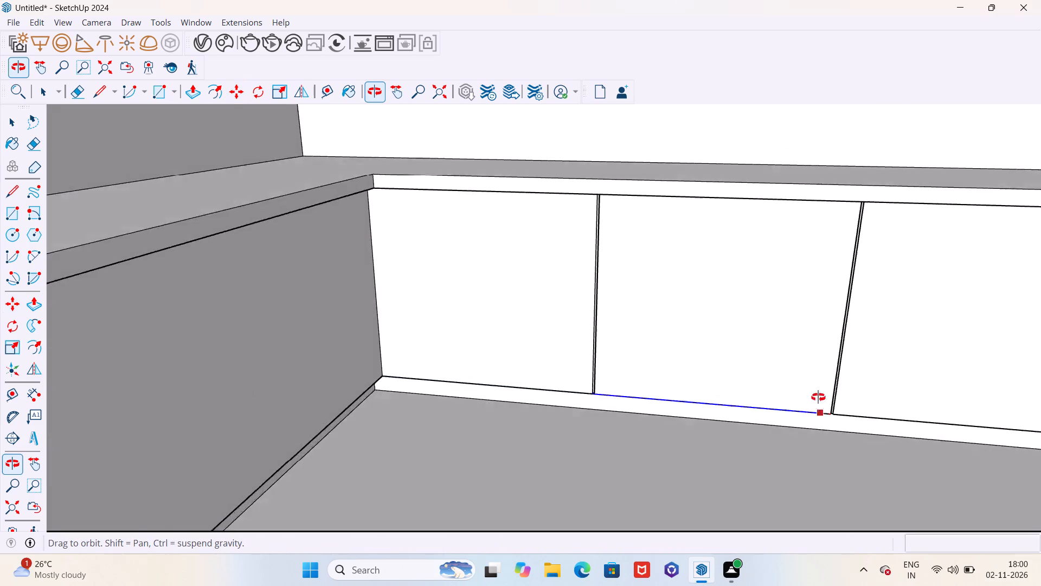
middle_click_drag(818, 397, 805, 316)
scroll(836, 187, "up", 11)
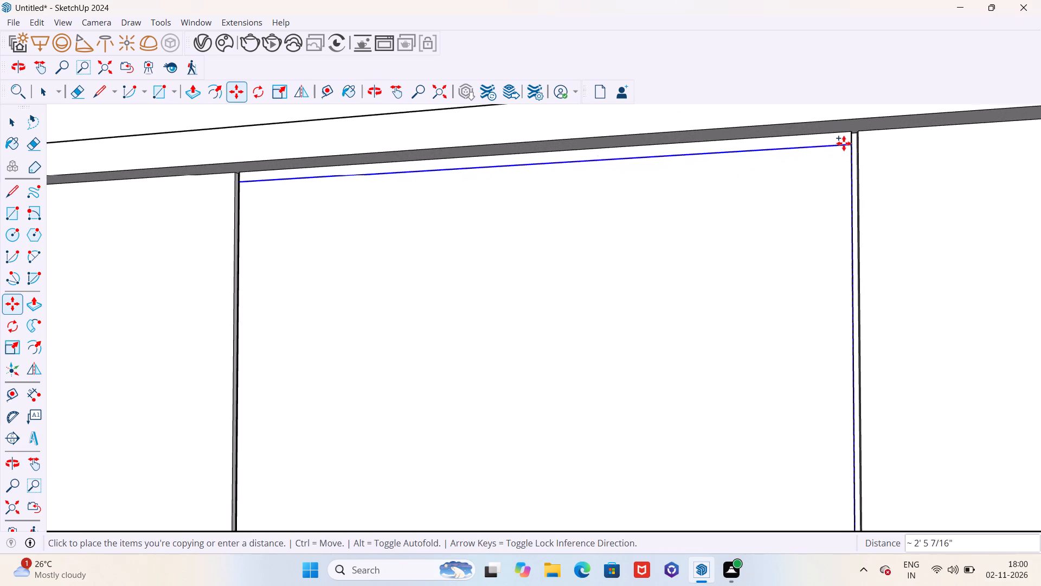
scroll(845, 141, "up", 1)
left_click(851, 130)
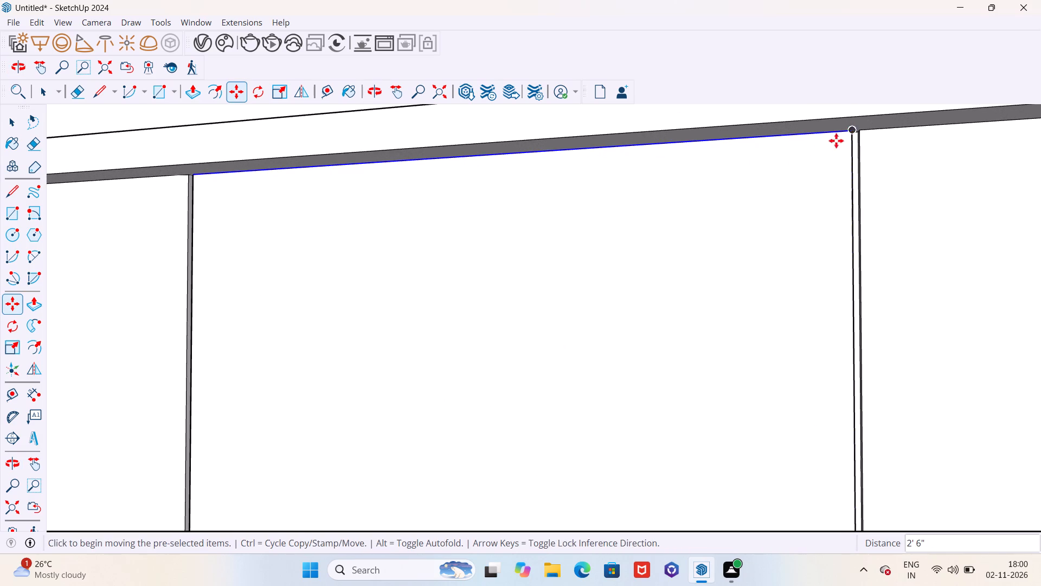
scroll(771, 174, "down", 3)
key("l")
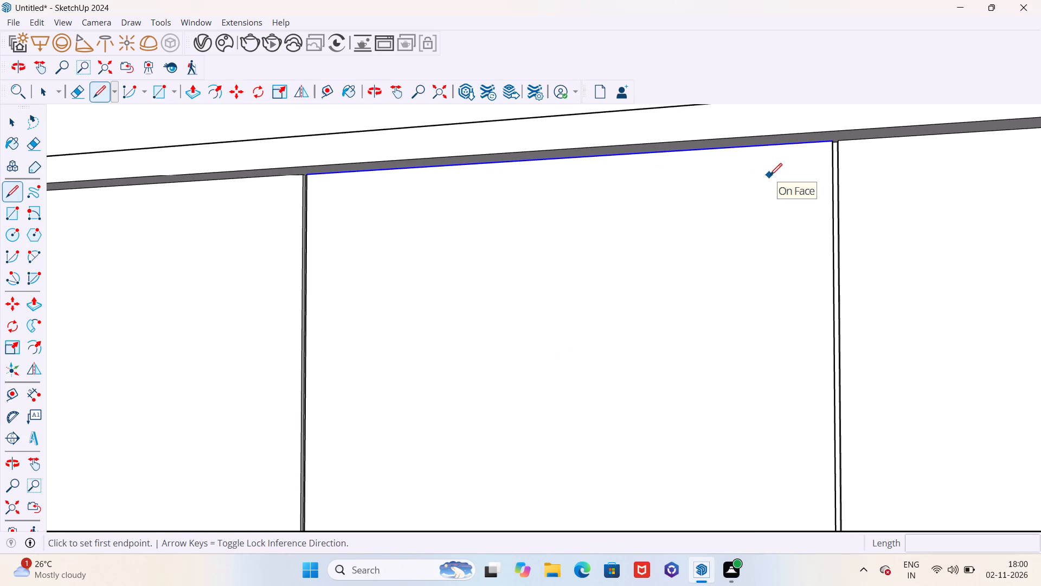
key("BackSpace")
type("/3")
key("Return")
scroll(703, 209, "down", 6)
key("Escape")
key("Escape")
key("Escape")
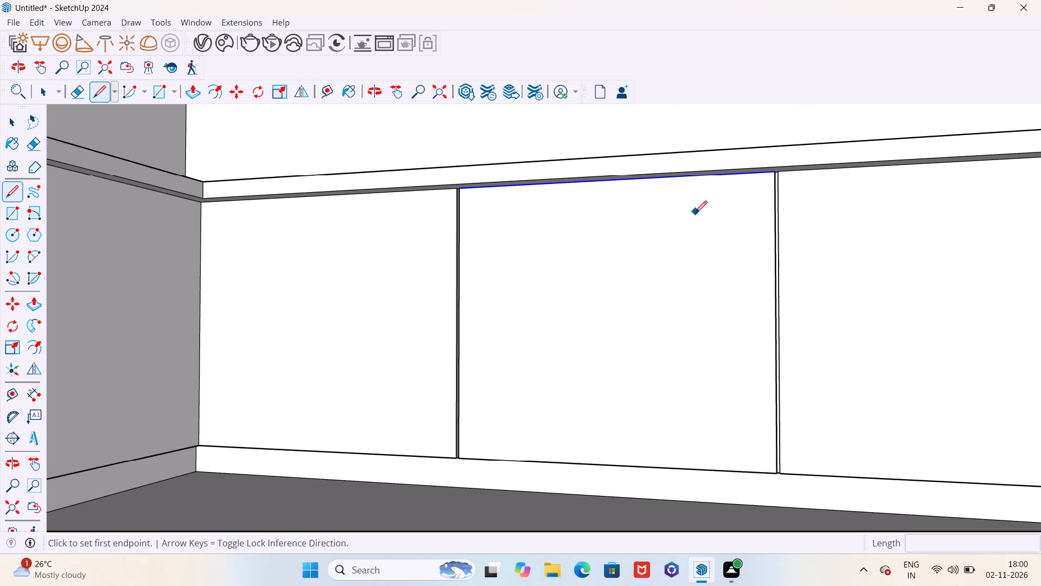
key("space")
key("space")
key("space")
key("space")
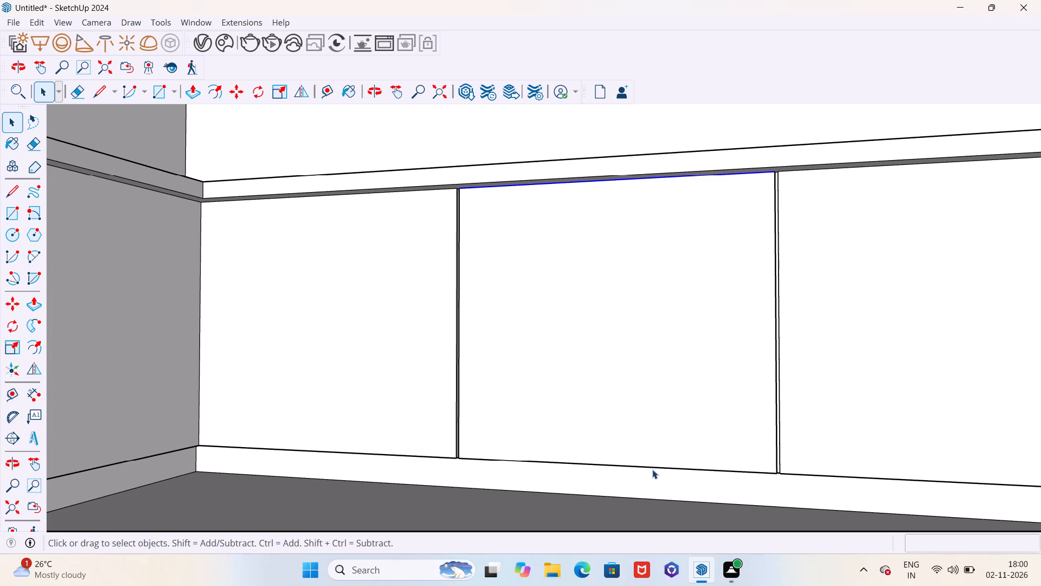
Copy the middle cabinet panel's bottom edge 2'6" up to its top edge and divide the copies into 3 equal spaces.
left_click(656, 466)
left_click(657, 469)
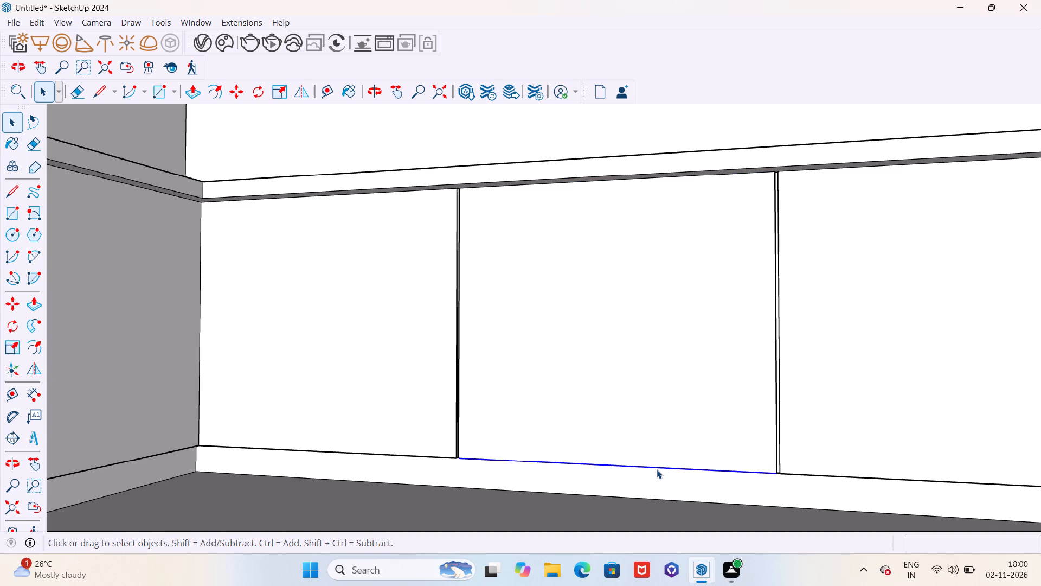
key("m")
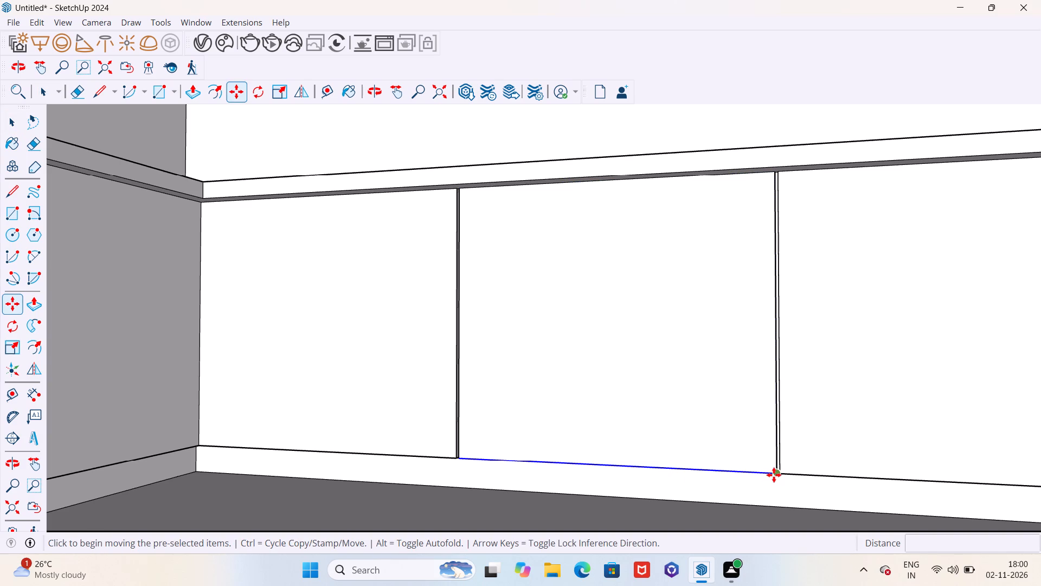
left_click(774, 474)
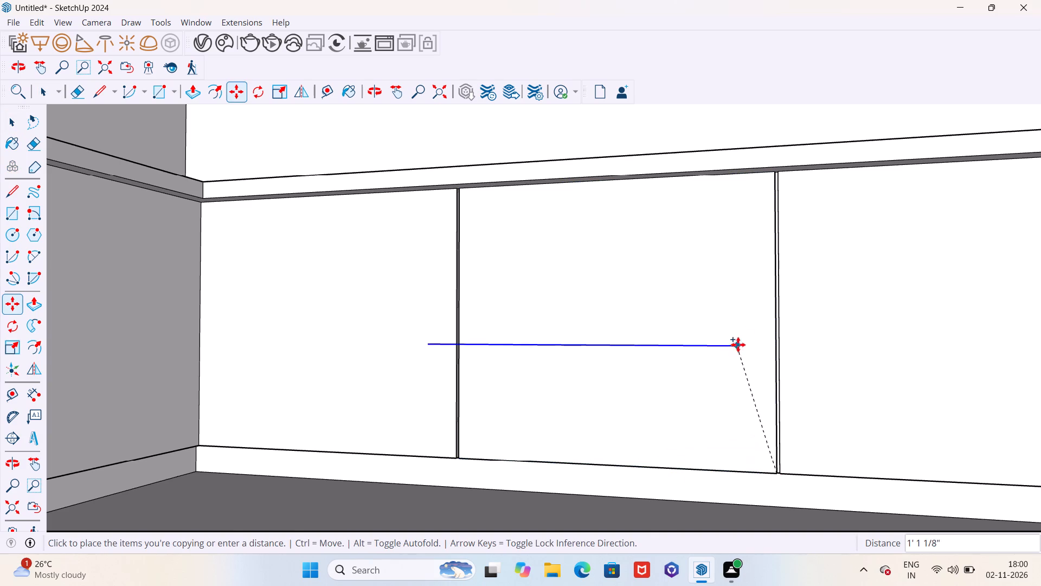
middle_click_drag(750, 324, 757, 277)
scroll(767, 166, "up", 8)
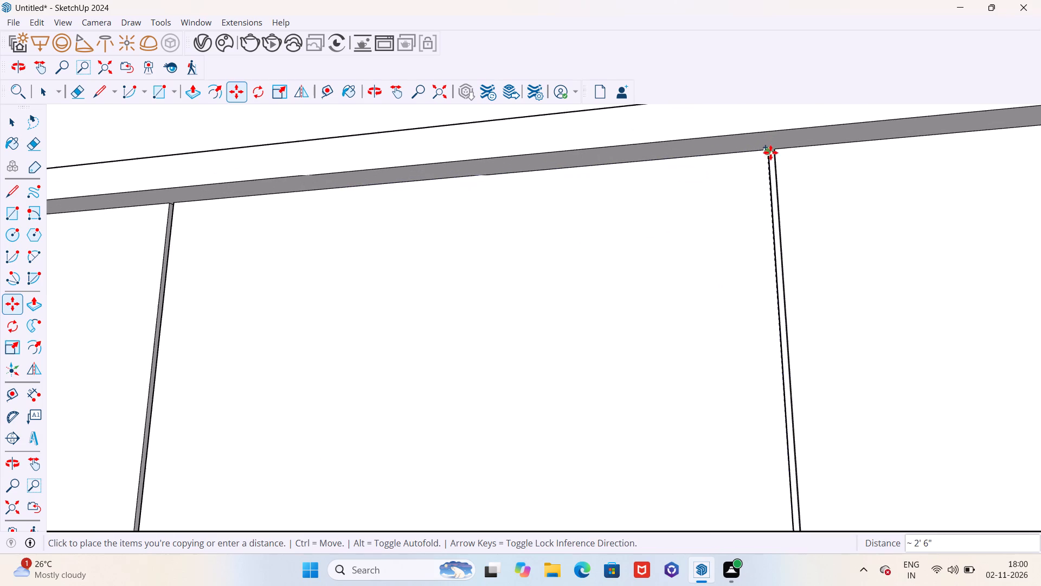
left_click(768, 150)
type("/3")
key("Return")
scroll(736, 210, "down", 5)
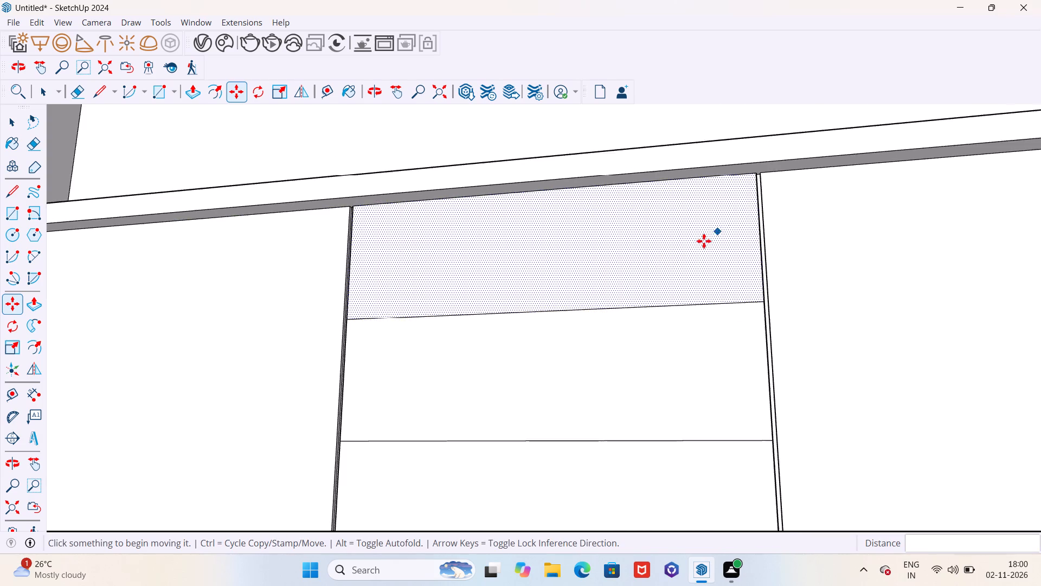
scroll(680, 253, "down", 3)
middle_click_drag(654, 253, 658, 342)
key("space")
scroll(562, 301, "down", 3)
middle_click_drag(555, 295, 555, 316)
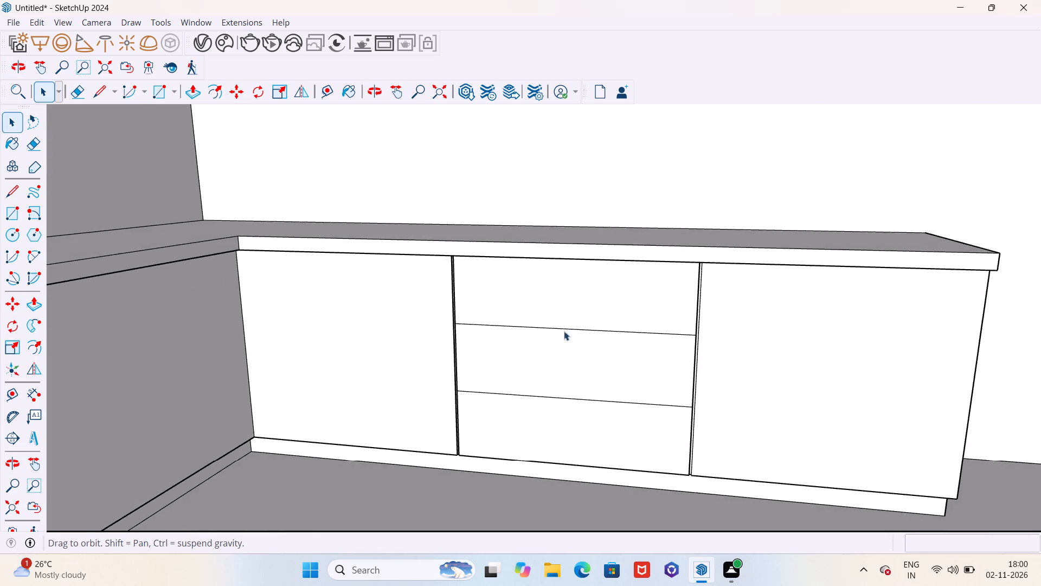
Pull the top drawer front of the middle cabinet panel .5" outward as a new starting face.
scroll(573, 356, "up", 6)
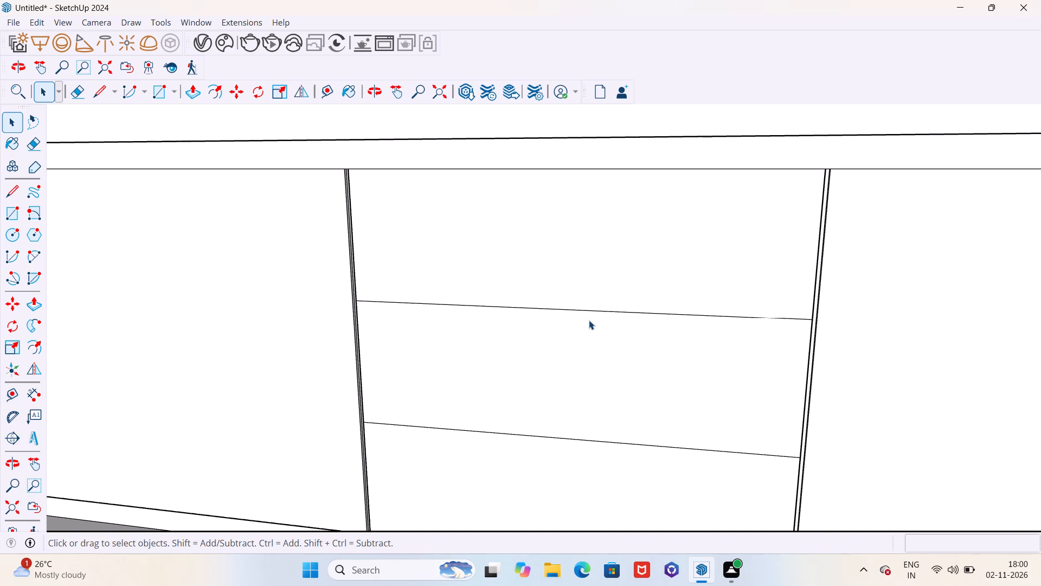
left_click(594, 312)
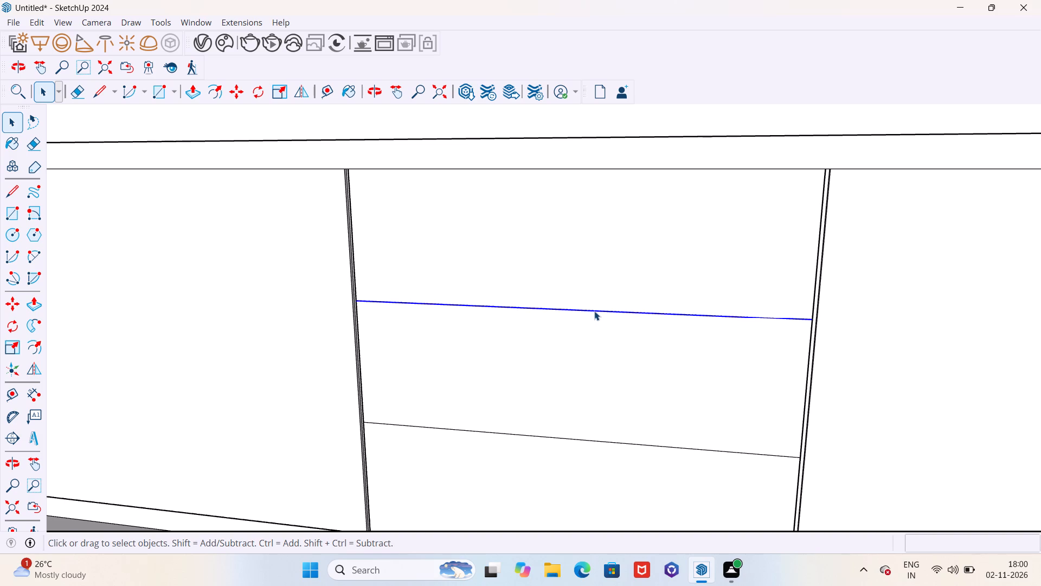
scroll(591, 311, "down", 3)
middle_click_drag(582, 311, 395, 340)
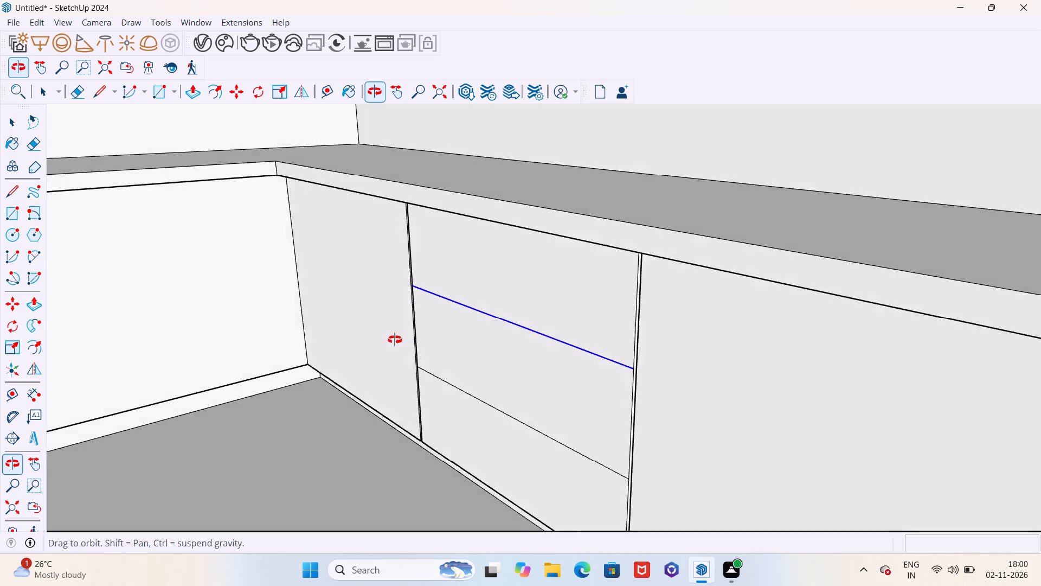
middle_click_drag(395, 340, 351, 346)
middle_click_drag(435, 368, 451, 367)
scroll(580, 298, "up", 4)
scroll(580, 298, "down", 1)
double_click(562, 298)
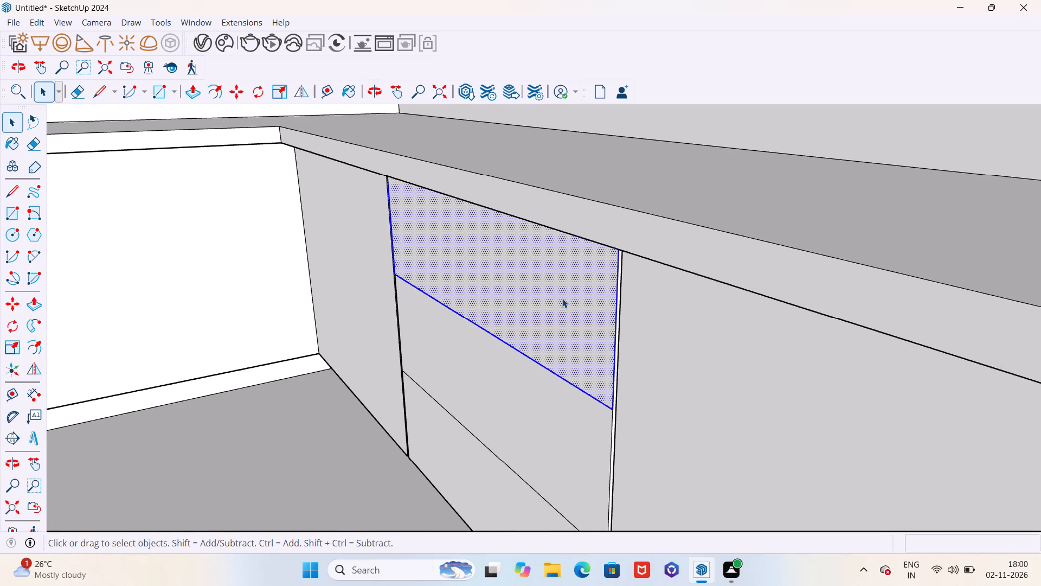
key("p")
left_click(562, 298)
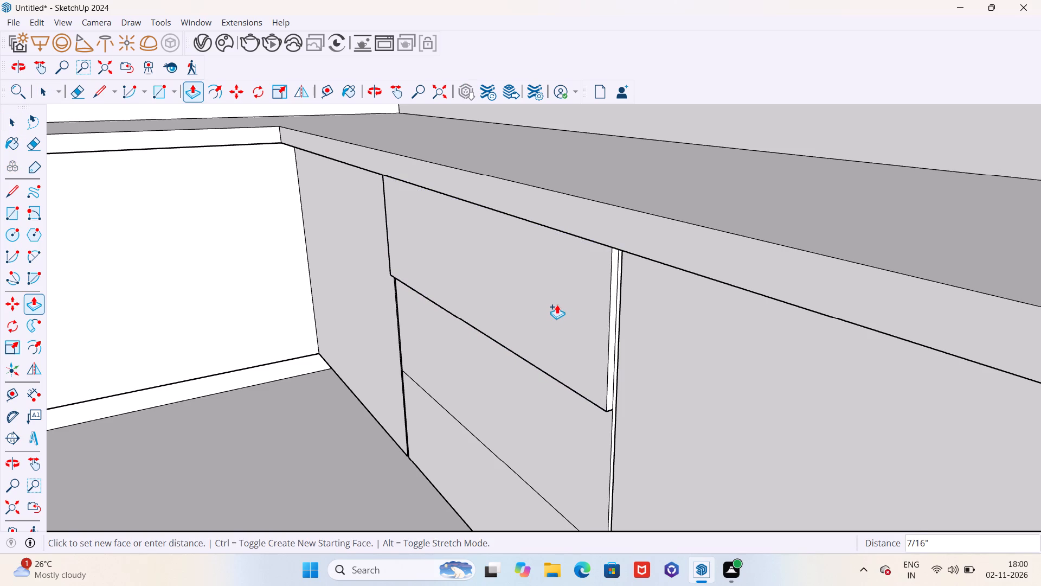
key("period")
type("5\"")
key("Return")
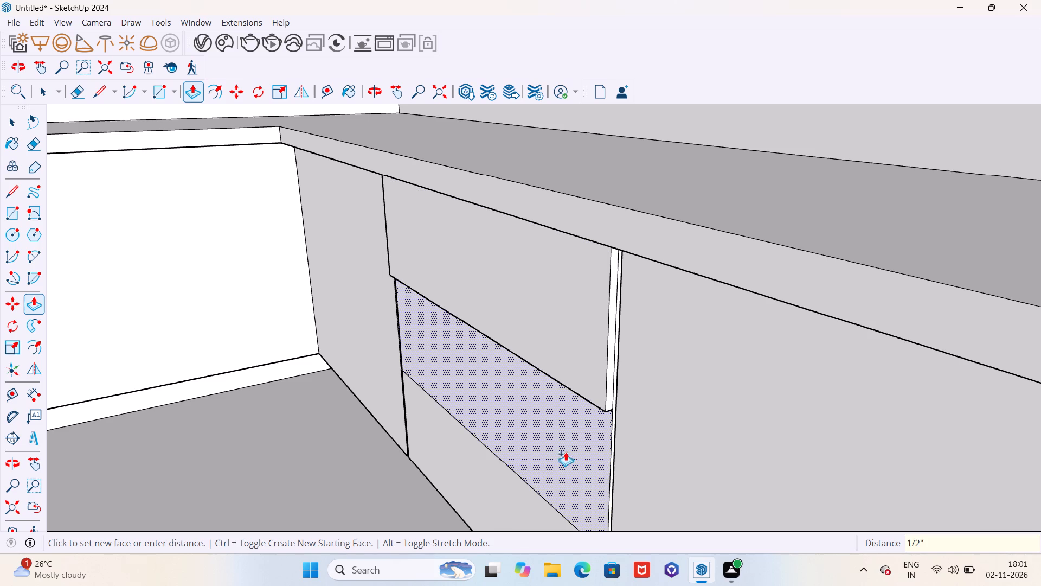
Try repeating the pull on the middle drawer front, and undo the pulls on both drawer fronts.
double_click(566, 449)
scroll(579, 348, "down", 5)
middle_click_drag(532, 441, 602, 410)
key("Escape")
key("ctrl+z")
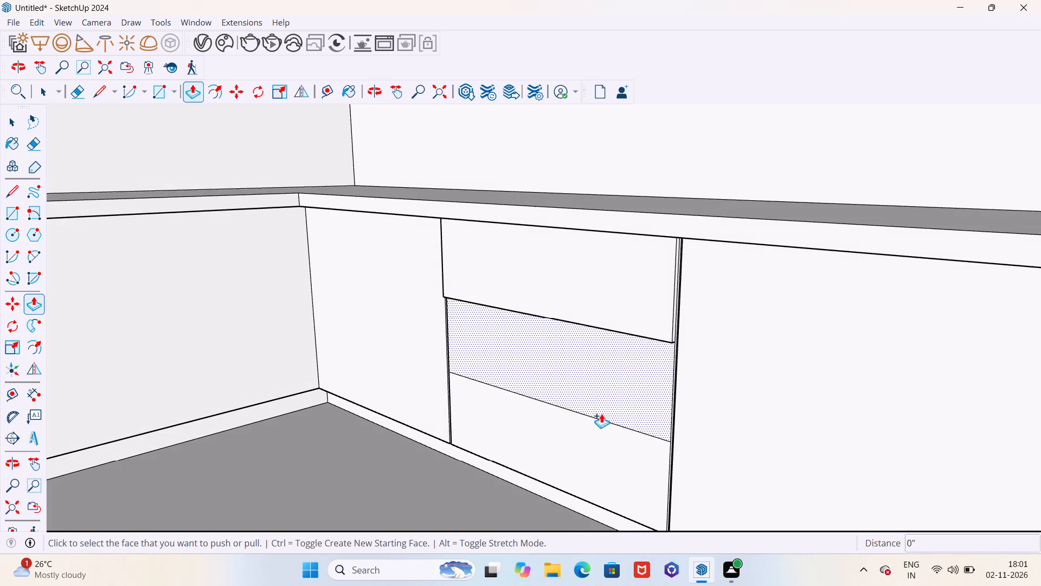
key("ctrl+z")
Copy both horizontal divider lines on the middle cabinet panel .3" downward to form narrow gap strips between the drawer fronts.
middle_click_drag(617, 360, 616, 392)
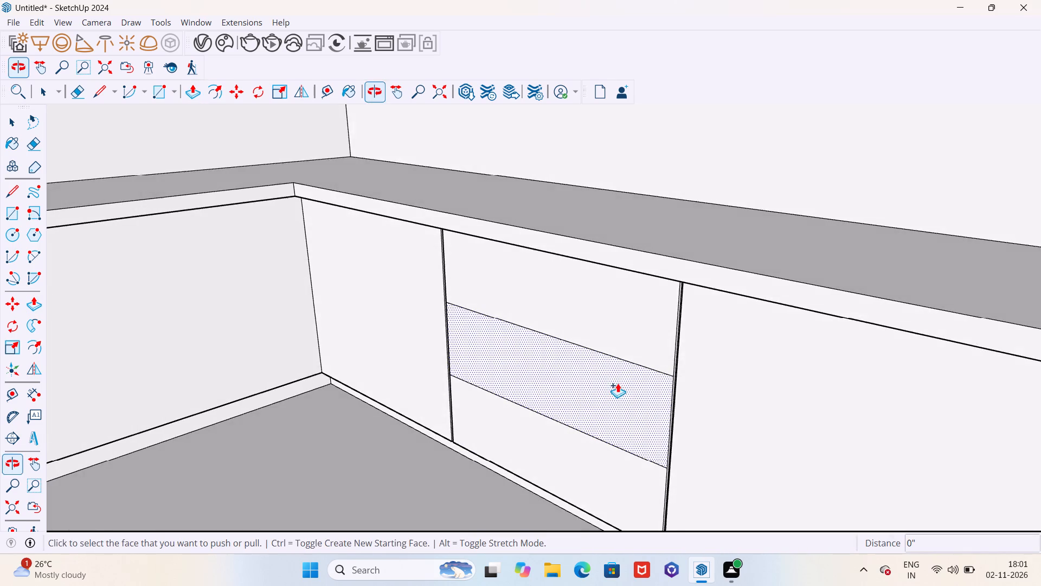
scroll(624, 371, "up", 2)
key("space")
scroll(632, 364, "up", 5)
left_click(636, 362)
scroll(605, 309, "down", 5)
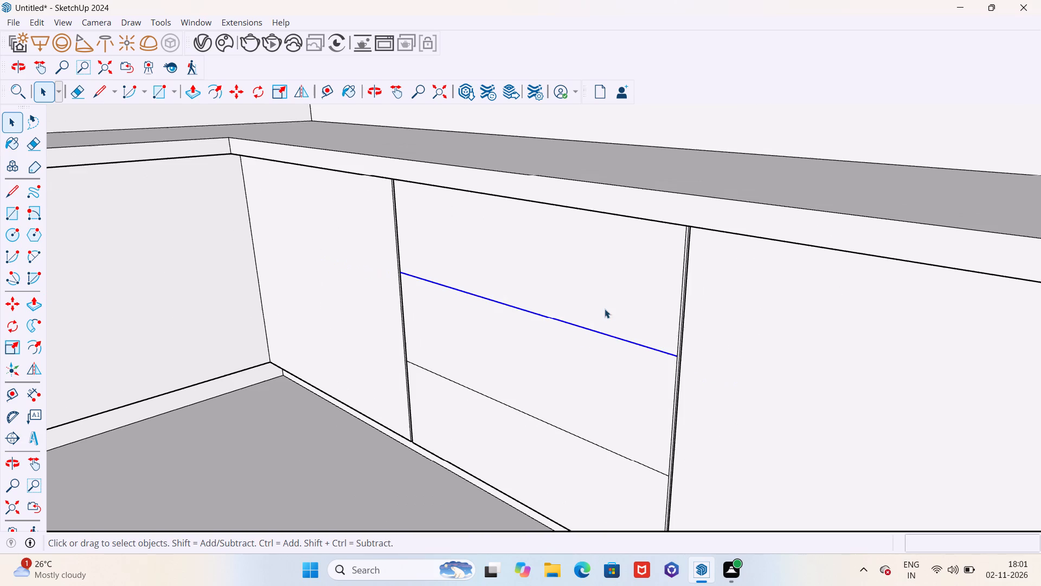
scroll(547, 450, "up", 6)
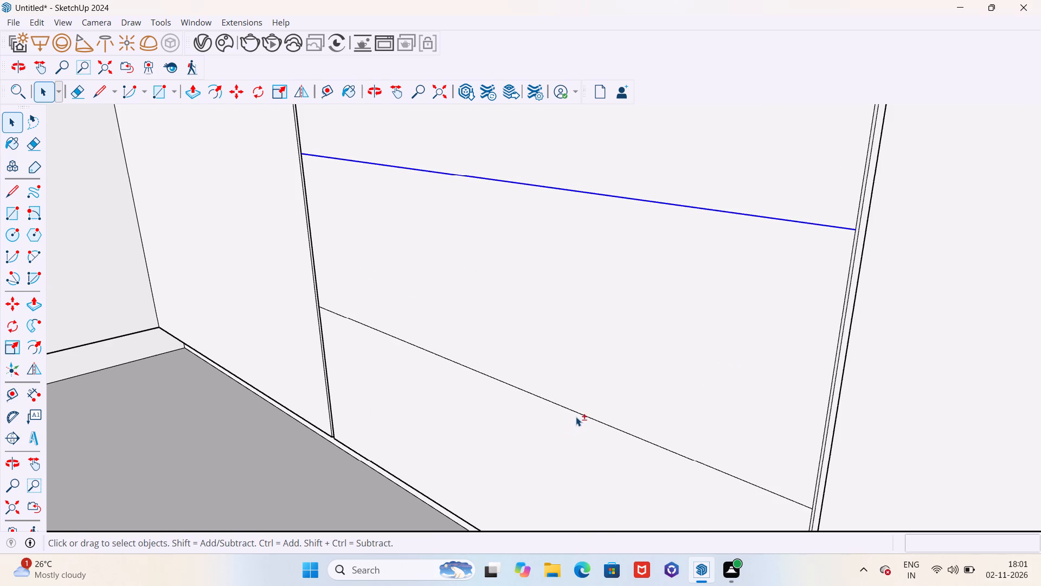
left_click(578, 415, "shift")
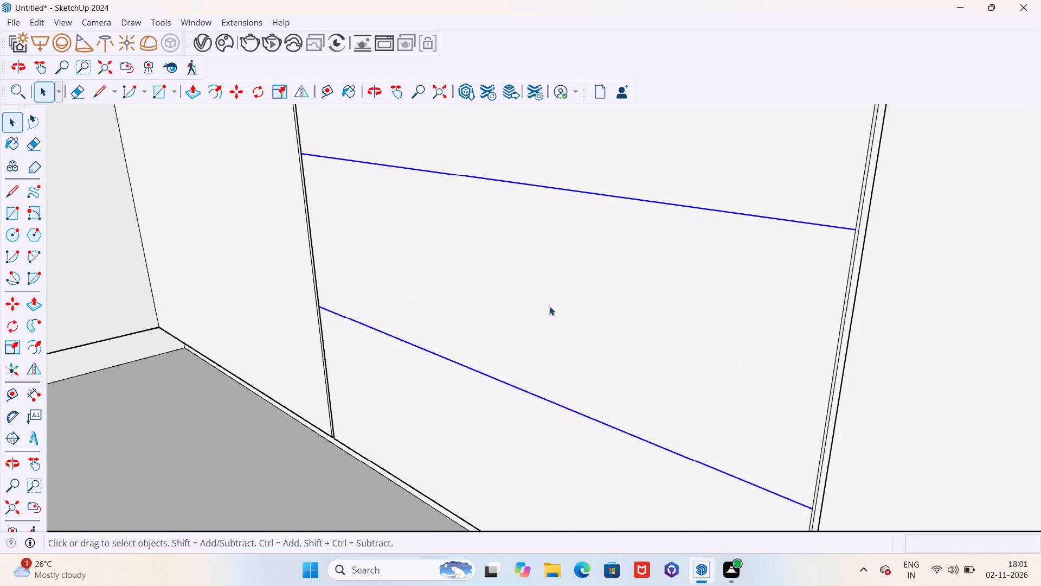
scroll(549, 306, "down", 3)
key("m")
scroll(743, 446, "up", 11)
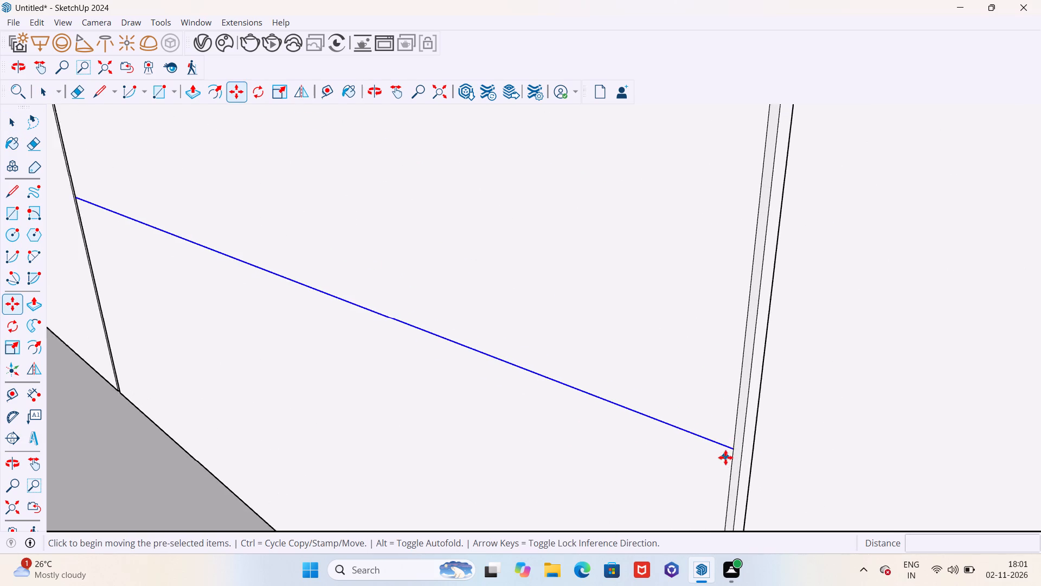
scroll(725, 457, "up", 2)
left_click(735, 449)
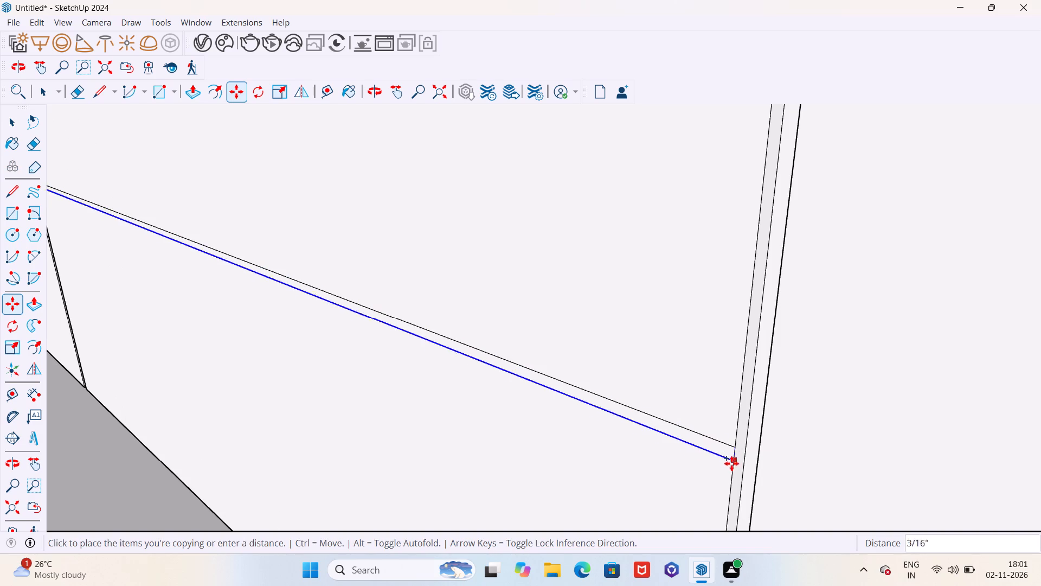
type(".3\"")
key("Return")
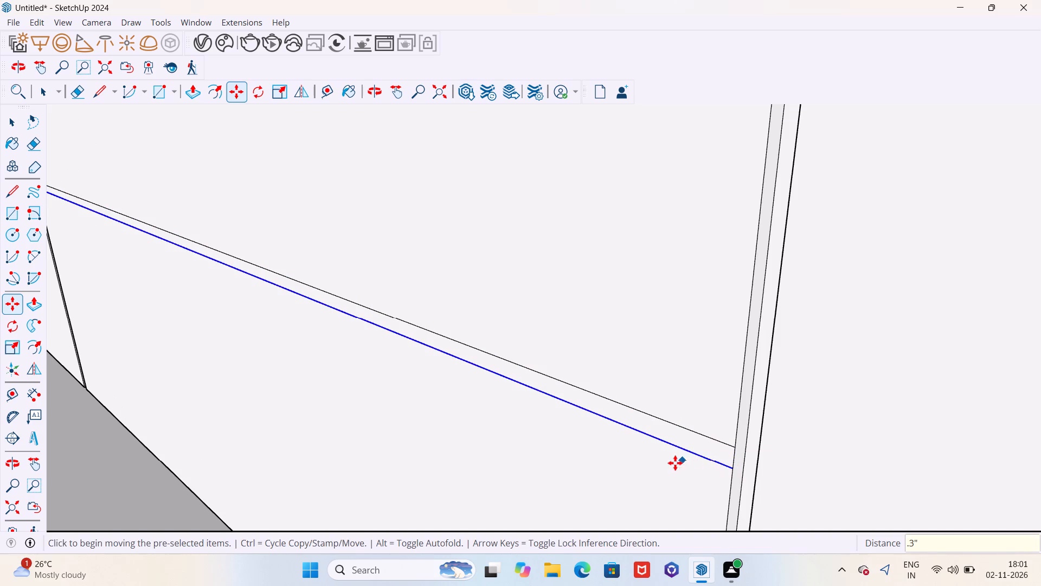
Push both narrow gap strips between the middle cabinet panel's drawer fronts .3" inward.
scroll(671, 464, "down", 13)
key("p")
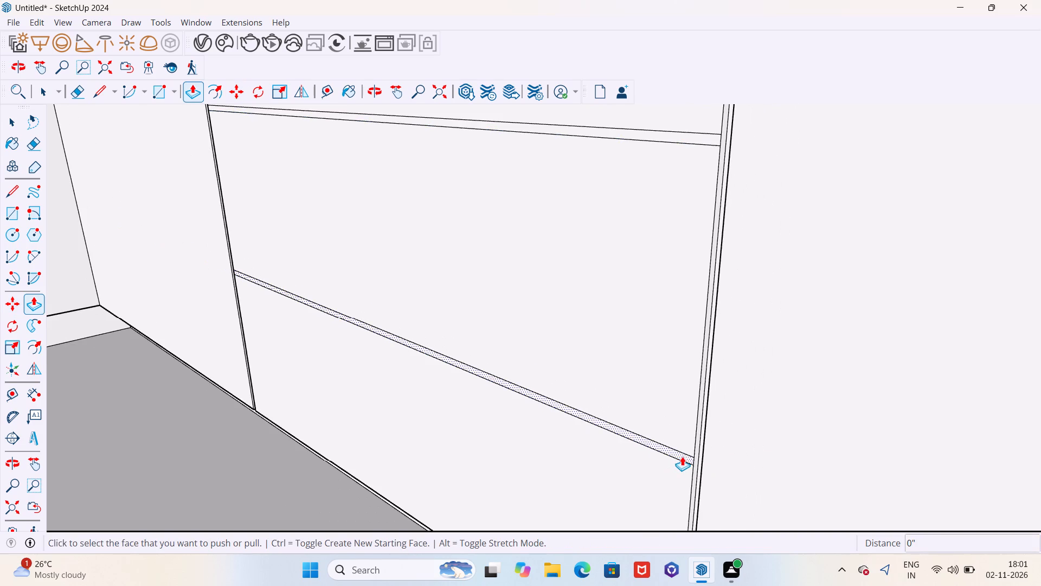
scroll(682, 456, "up", 5)
left_click(682, 456)
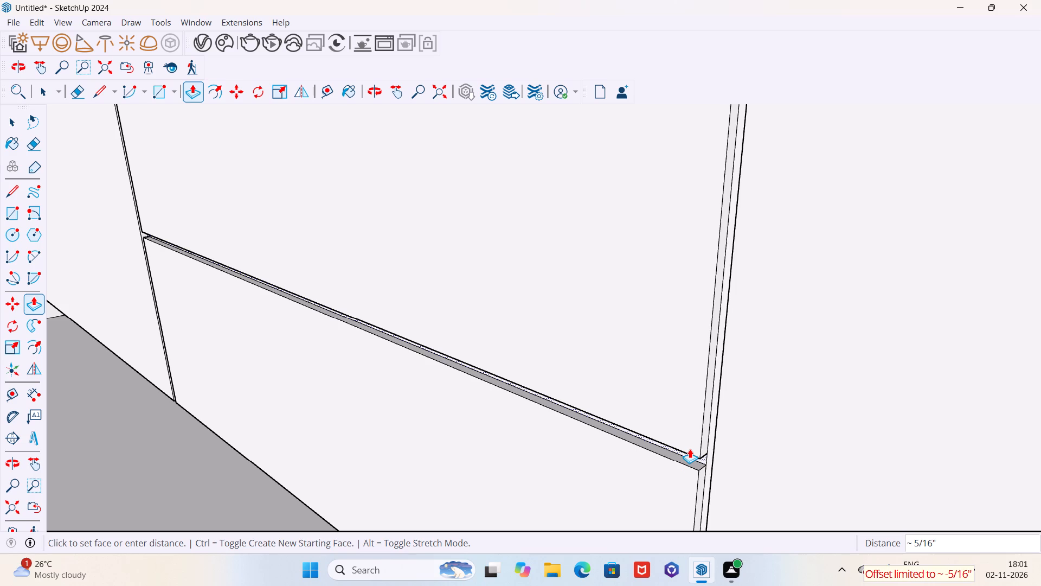
type(".3")
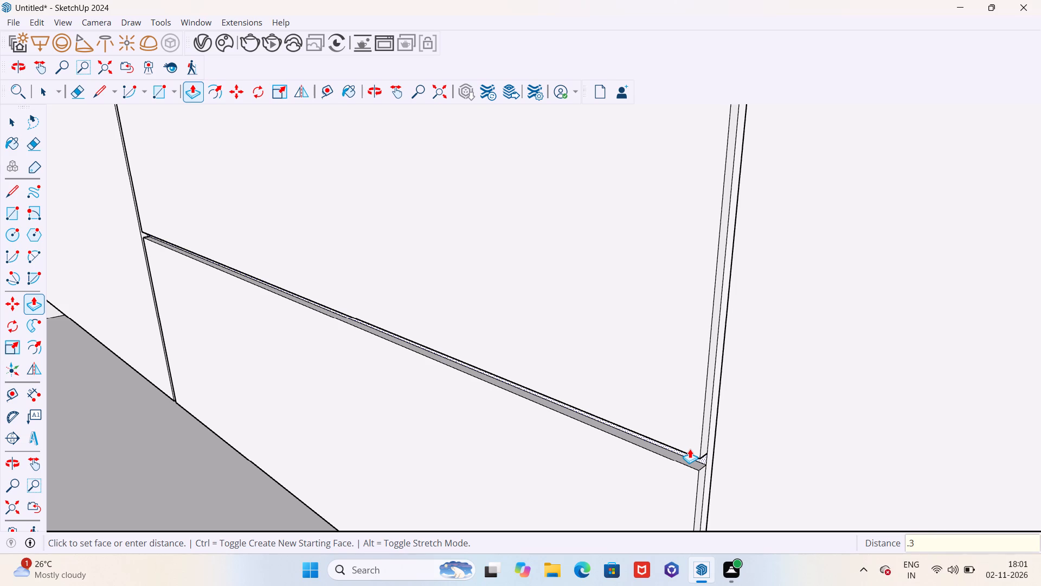
key("shift+quotedbl")
key("Return")
scroll(690, 451, "down", 10)
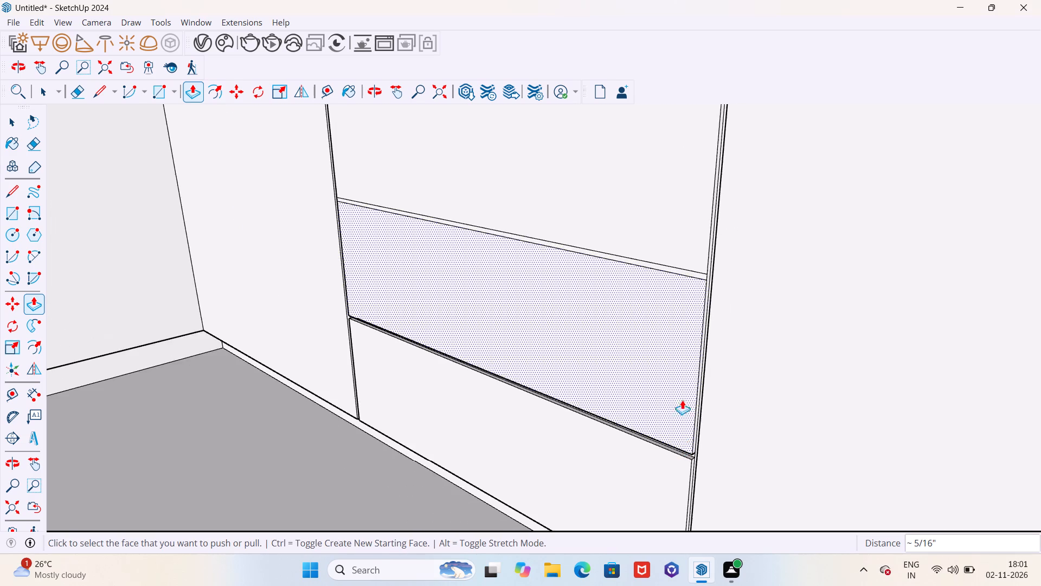
scroll(678, 259, "up", 5)
double_click(701, 285)
scroll(701, 286, "down", 5)
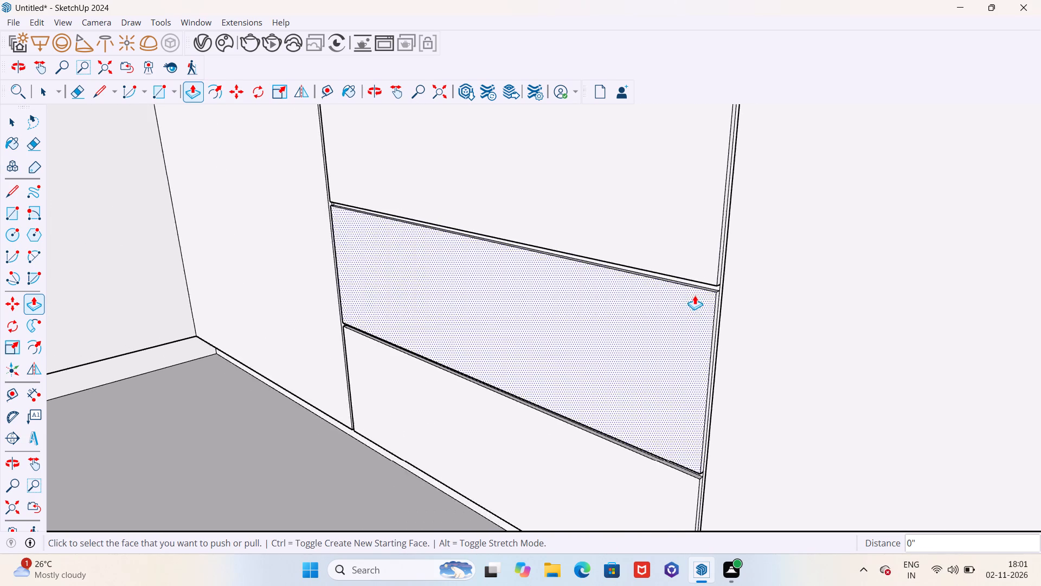
scroll(690, 300, "down", 6)
middle_click_drag(686, 309, 596, 308)
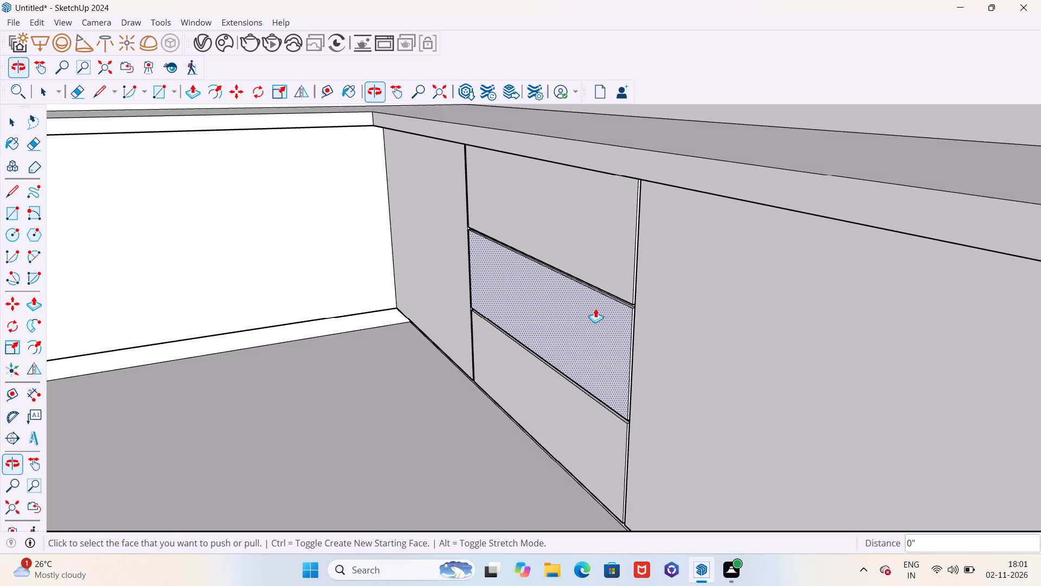
middle_click_drag(577, 296, 651, 307)
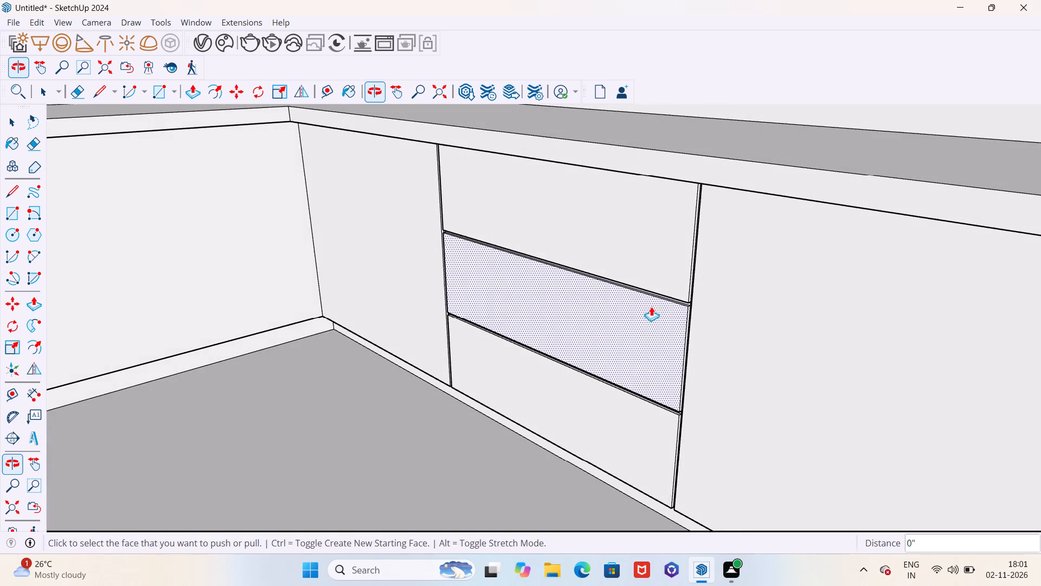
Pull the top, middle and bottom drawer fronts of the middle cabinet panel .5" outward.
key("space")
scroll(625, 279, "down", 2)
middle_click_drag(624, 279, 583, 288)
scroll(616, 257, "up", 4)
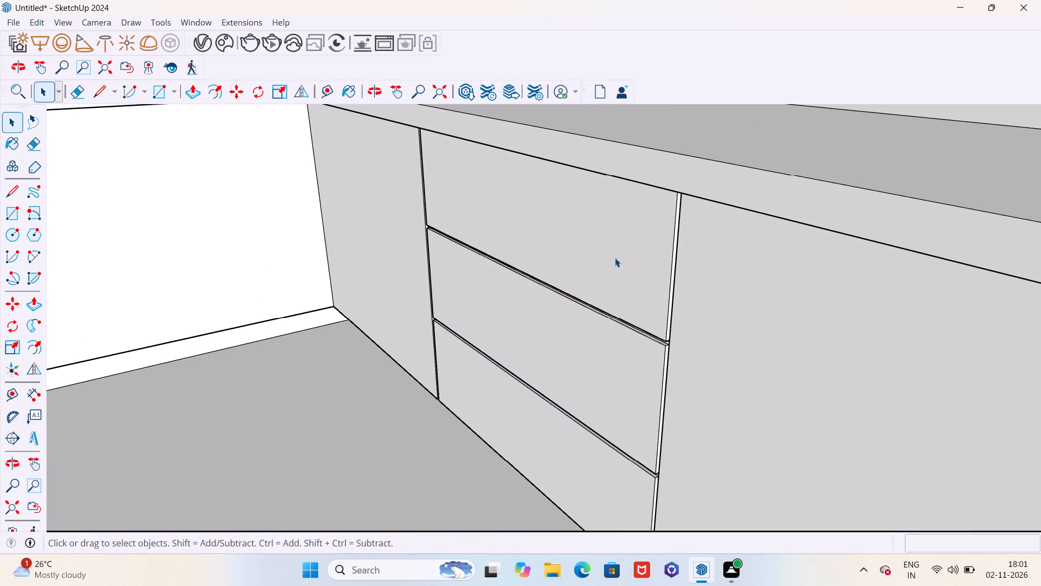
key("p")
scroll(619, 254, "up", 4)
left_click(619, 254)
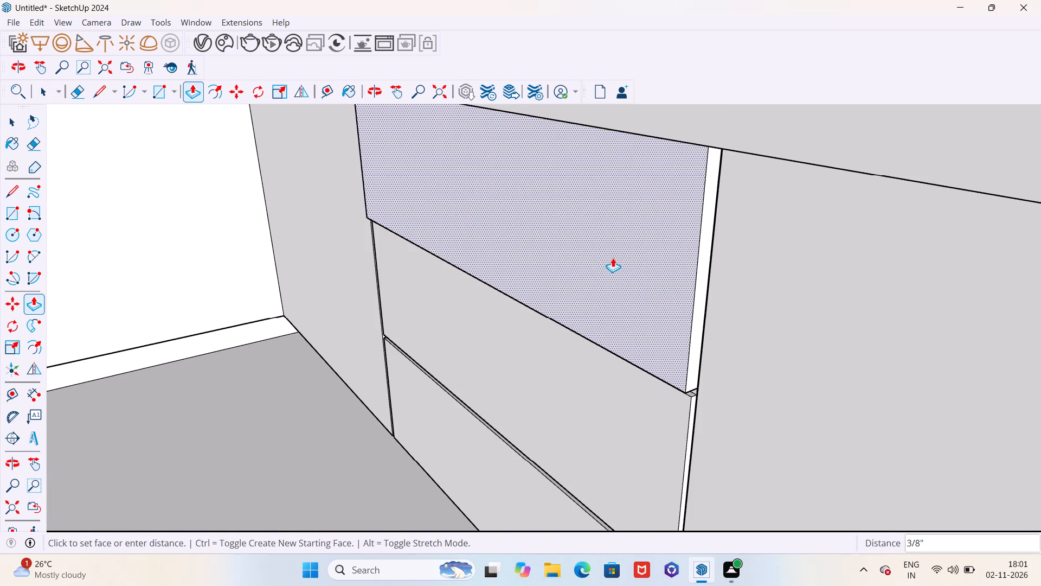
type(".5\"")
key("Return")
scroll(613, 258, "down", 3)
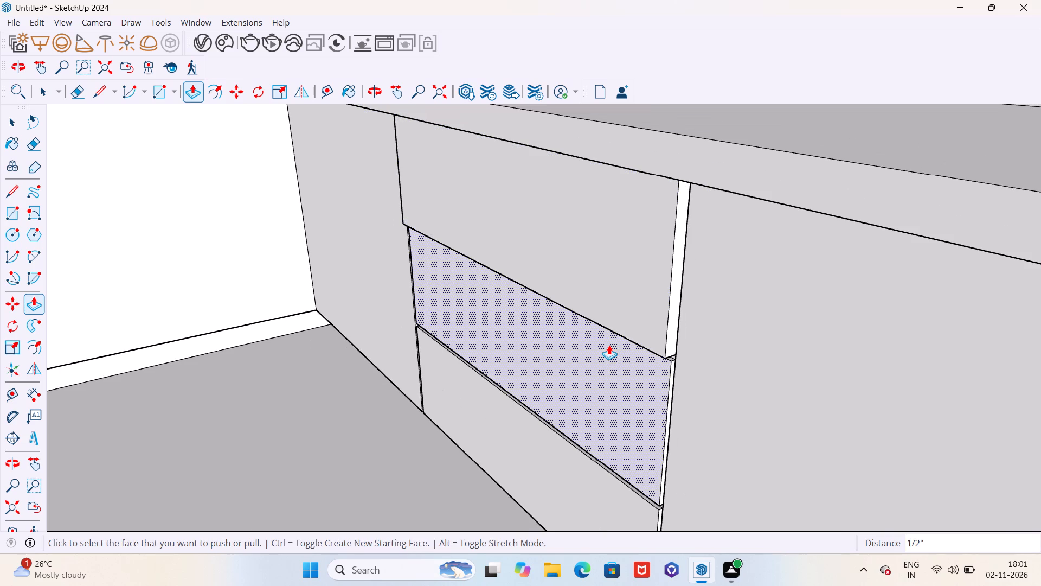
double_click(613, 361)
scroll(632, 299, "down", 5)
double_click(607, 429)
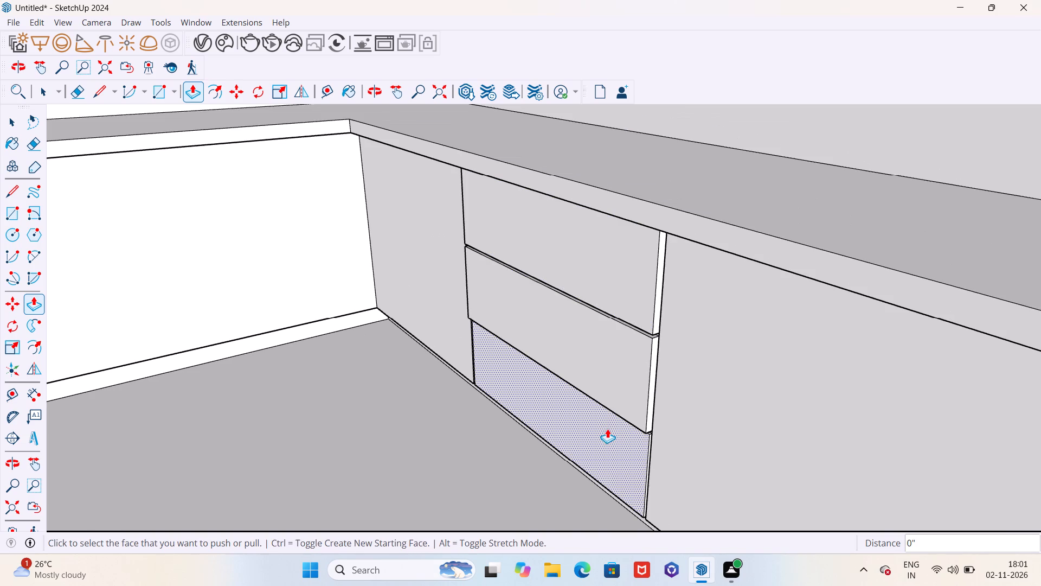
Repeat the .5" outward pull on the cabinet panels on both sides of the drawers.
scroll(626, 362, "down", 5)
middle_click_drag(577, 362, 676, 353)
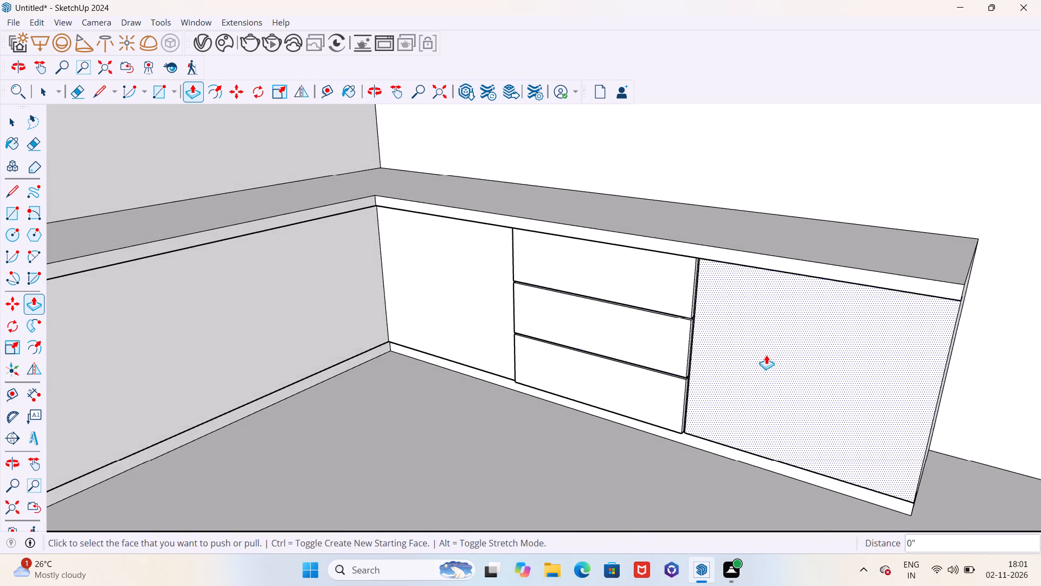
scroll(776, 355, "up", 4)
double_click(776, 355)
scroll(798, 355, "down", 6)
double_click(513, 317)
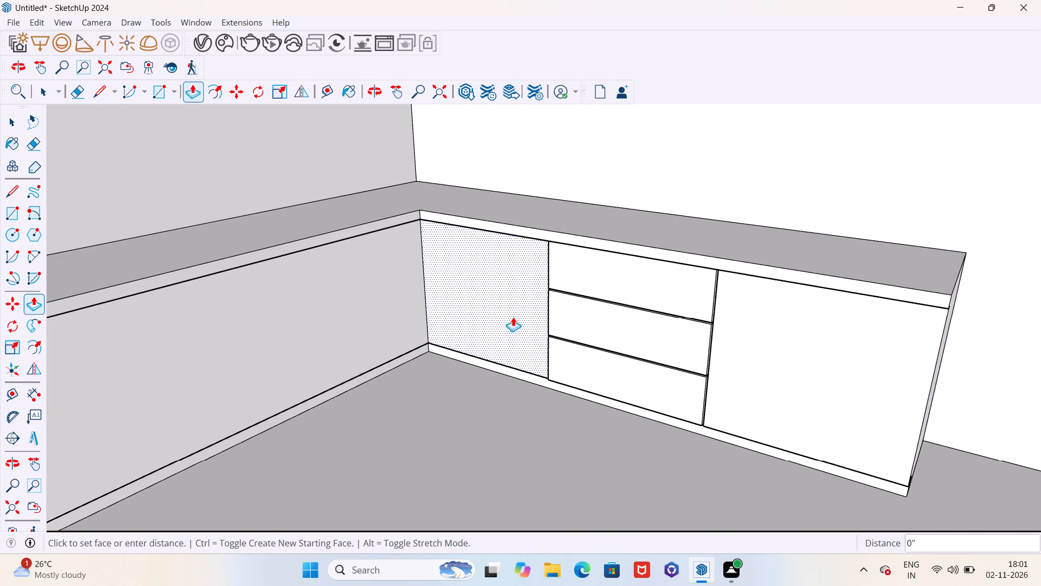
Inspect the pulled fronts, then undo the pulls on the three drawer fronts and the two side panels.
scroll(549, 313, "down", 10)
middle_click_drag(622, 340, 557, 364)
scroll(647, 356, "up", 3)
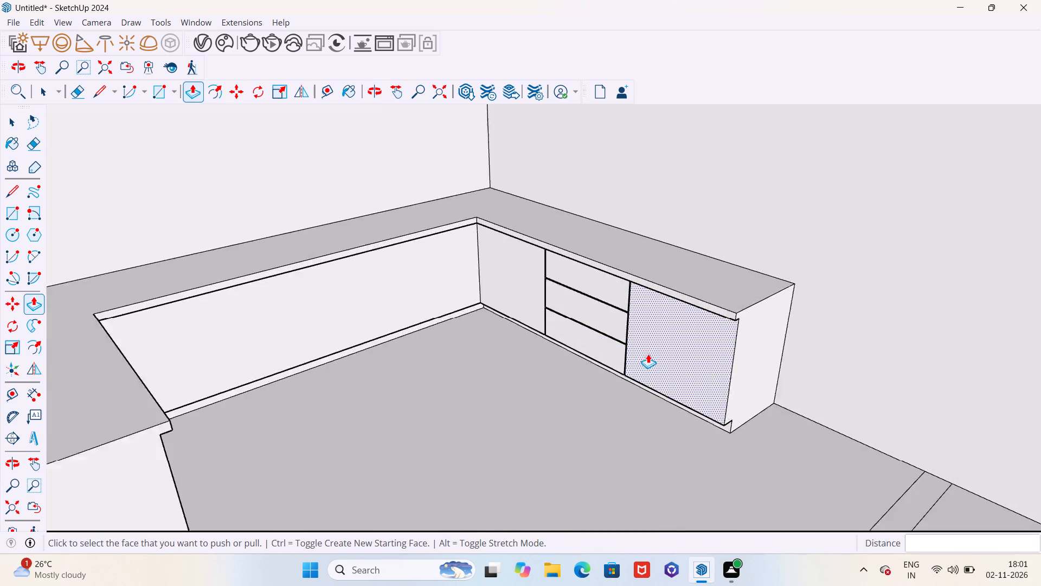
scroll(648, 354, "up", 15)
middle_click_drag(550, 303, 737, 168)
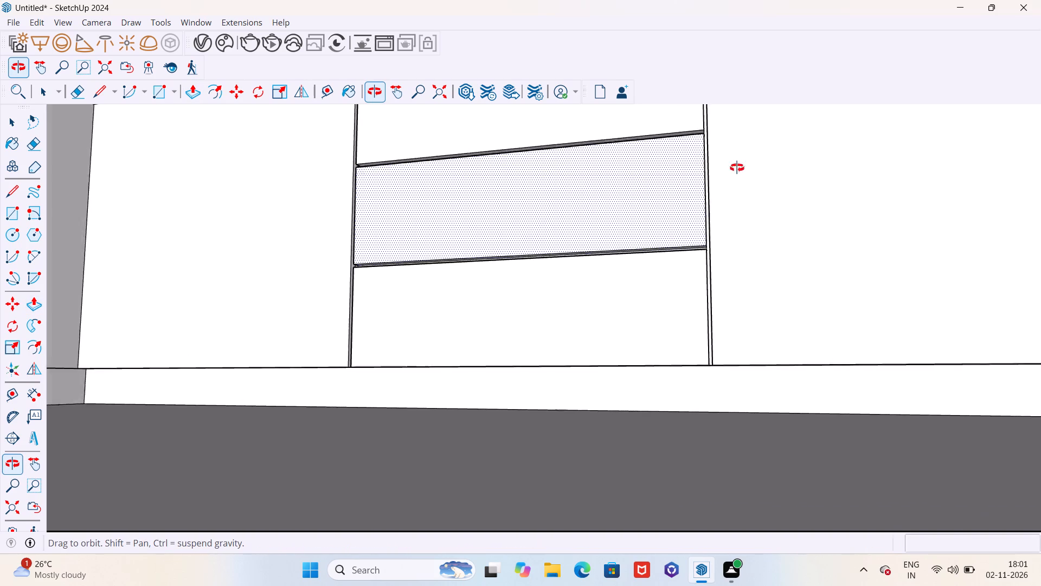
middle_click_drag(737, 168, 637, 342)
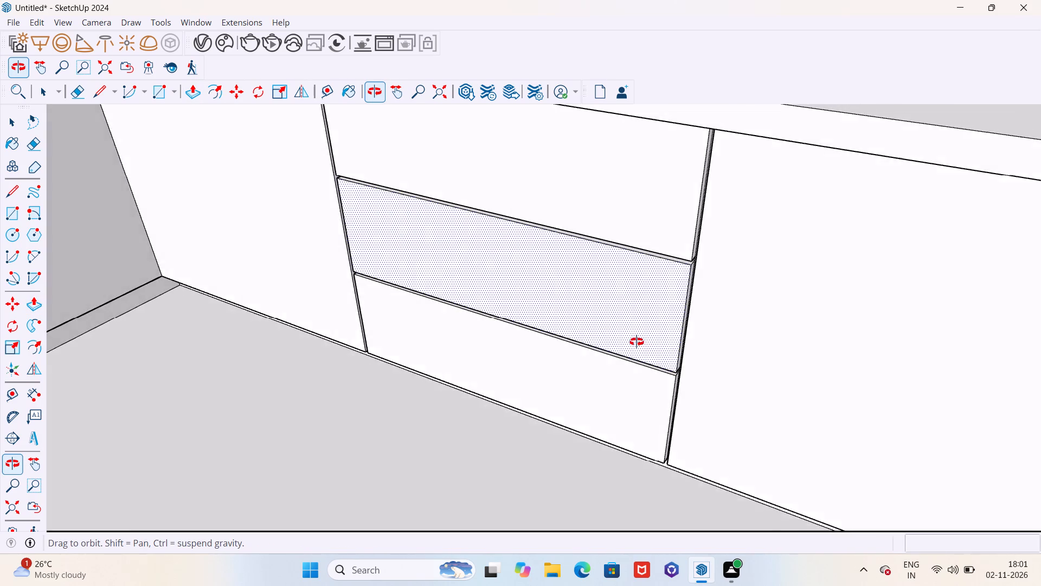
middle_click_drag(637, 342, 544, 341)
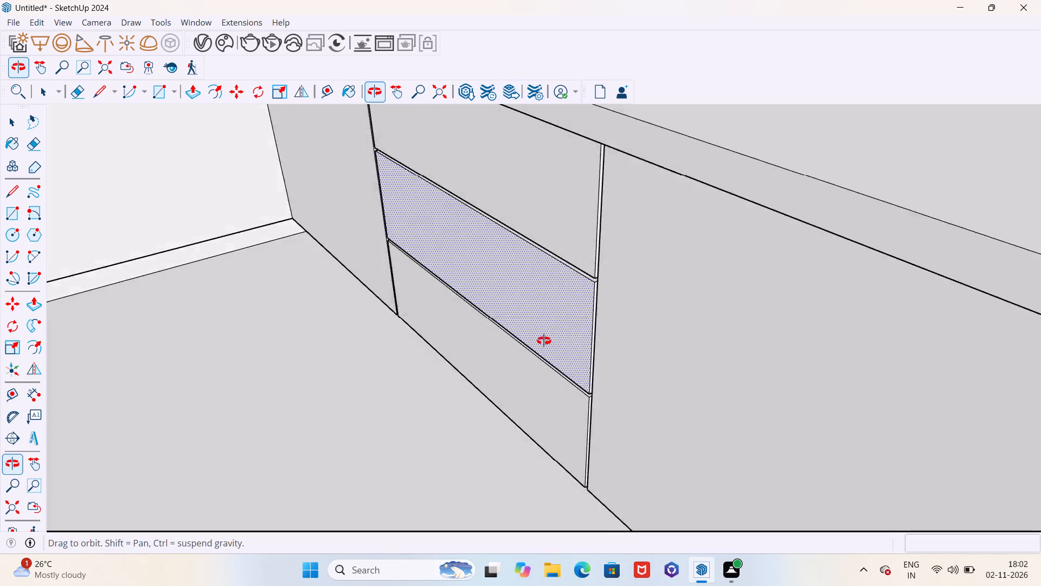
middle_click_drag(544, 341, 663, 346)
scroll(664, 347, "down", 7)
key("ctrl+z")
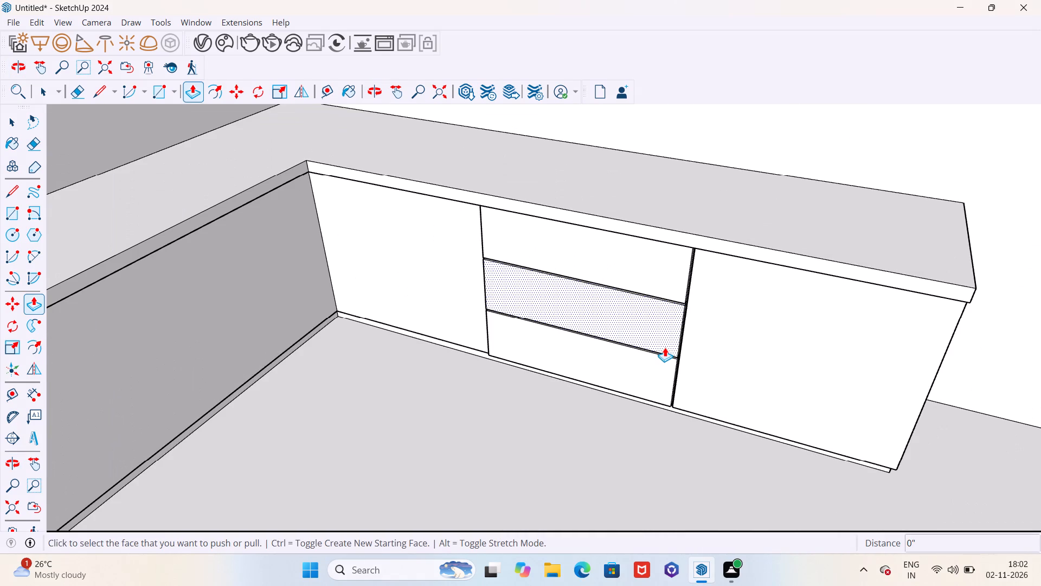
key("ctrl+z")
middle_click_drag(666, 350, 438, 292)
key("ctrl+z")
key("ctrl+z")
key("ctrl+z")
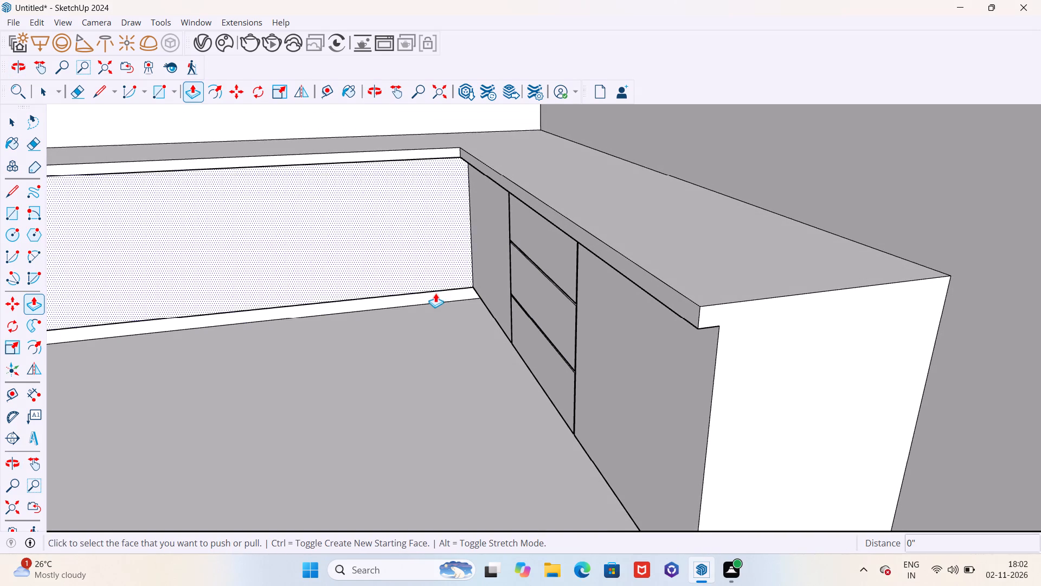
Examine the recessed gaps between the middle cabinet panel's drawer fronts up close and from farther back.
middle_click_drag(435, 295, 601, 259)
scroll(684, 251, "up", 12)
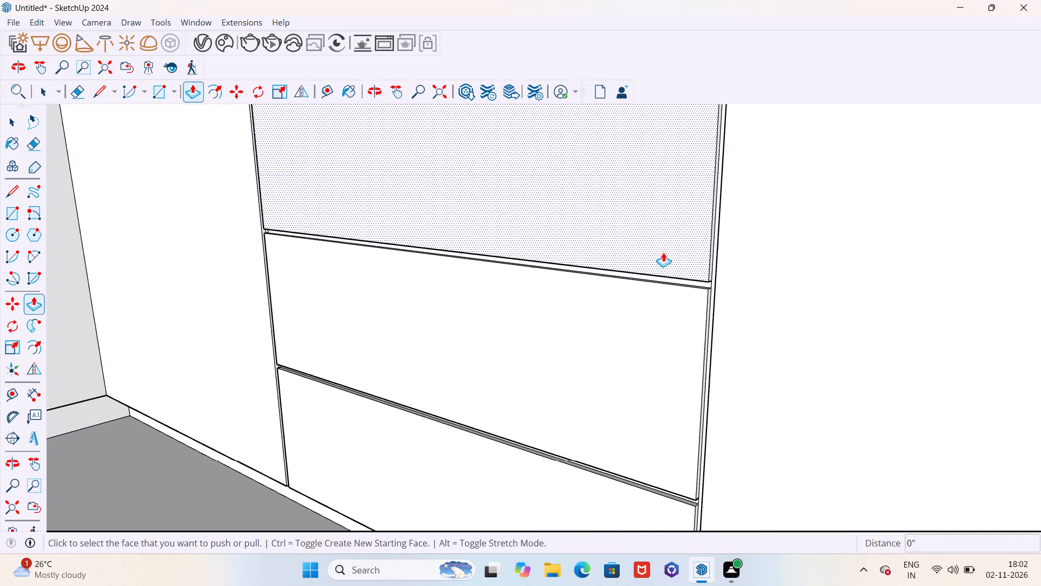
middle_click_drag(660, 253, 552, 251)
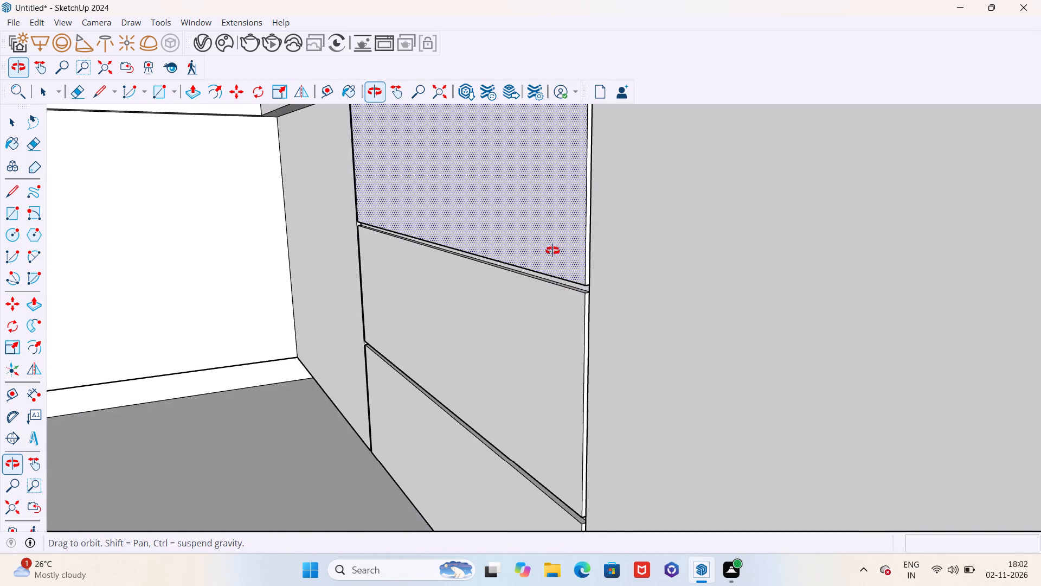
middle_click_drag(552, 251, 573, 279)
scroll(641, 298, "down", 7)
scroll(718, 314, "down", 5)
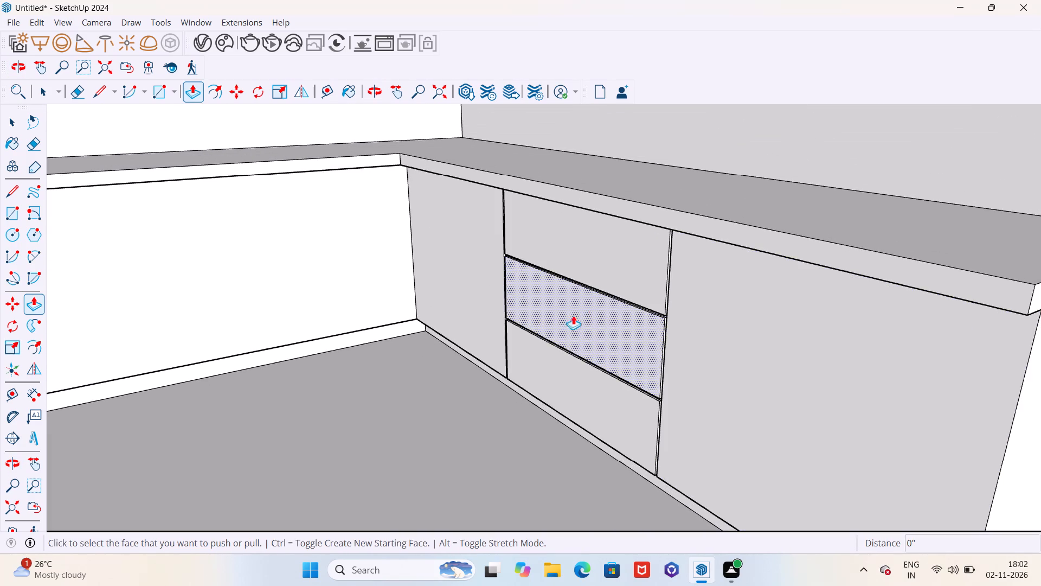
scroll(606, 310, "down", 5)
scroll(650, 312, "down", 6)
Copy the vertical end edge of the back counter's front face 9'6" to its opposite edge and divide into 4 equal spaces.
middle_click_drag(682, 329, 735, 331)
middle_click_drag(654, 330, 432, 333)
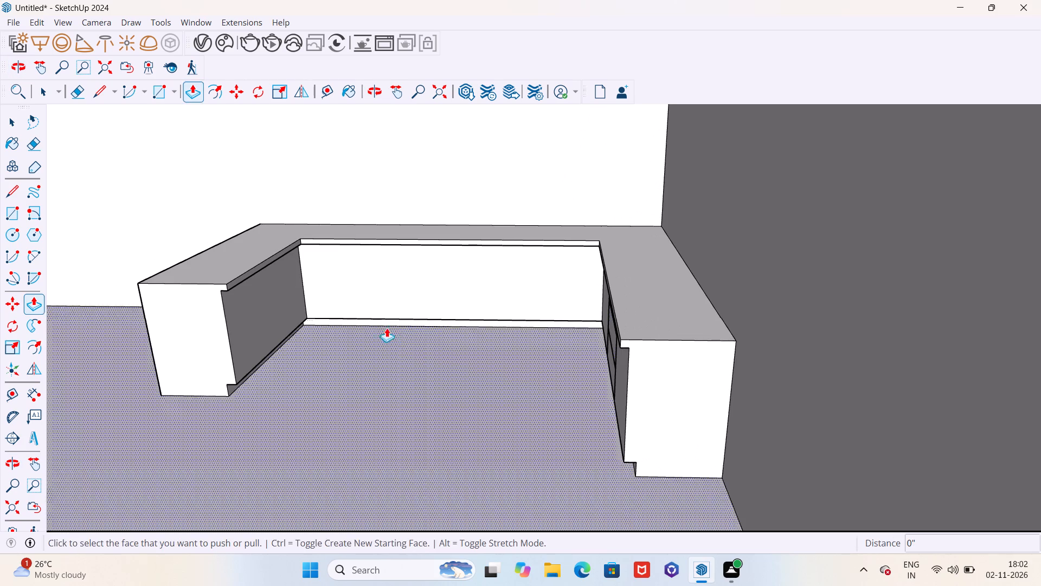
key("space")
scroll(294, 296, "up", 5)
left_click(314, 292)
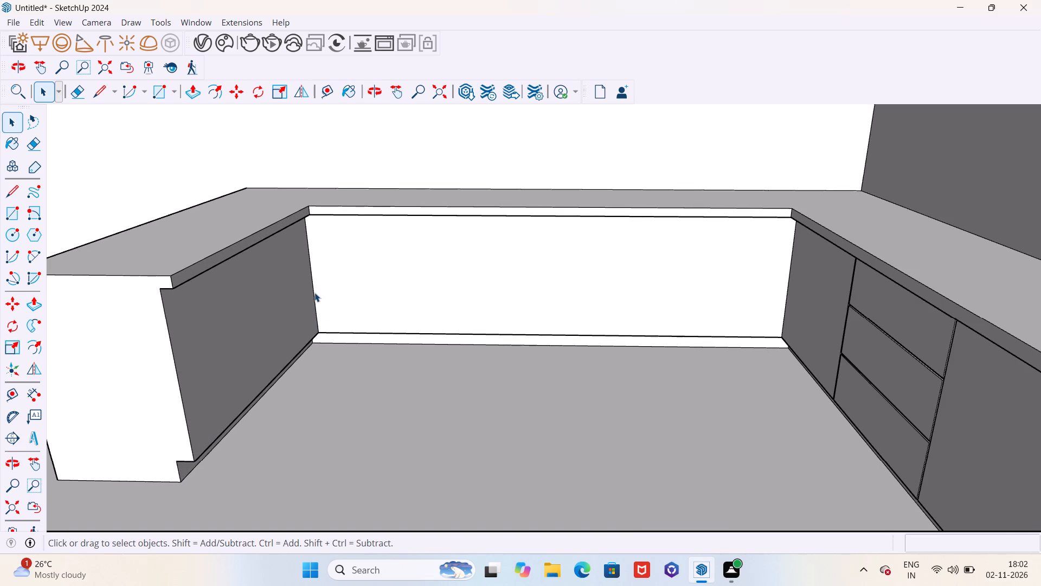
key("m")
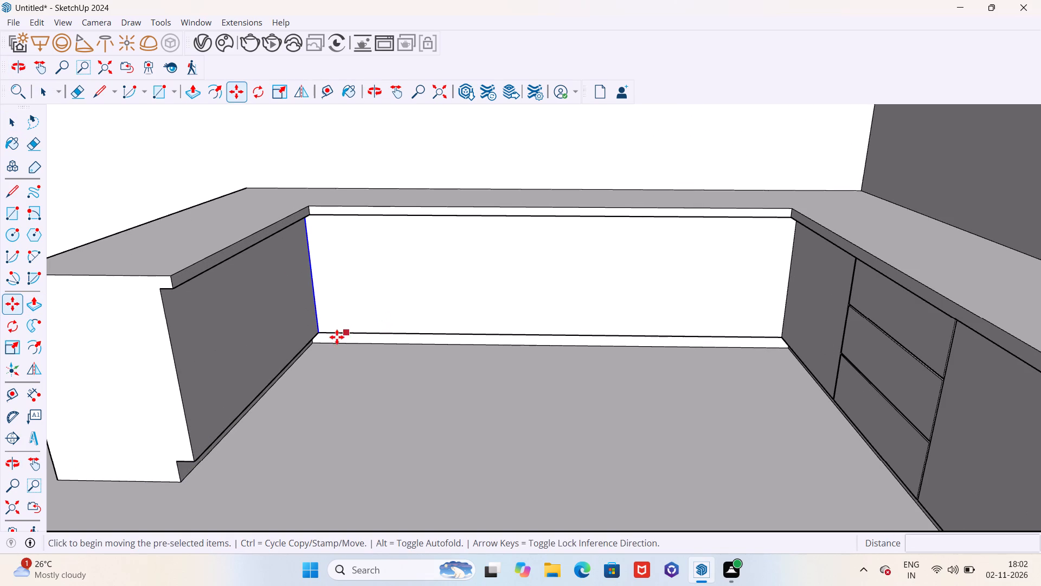
scroll(331, 337, "up", 5)
left_click(309, 329)
scroll(309, 329, "down", 5)
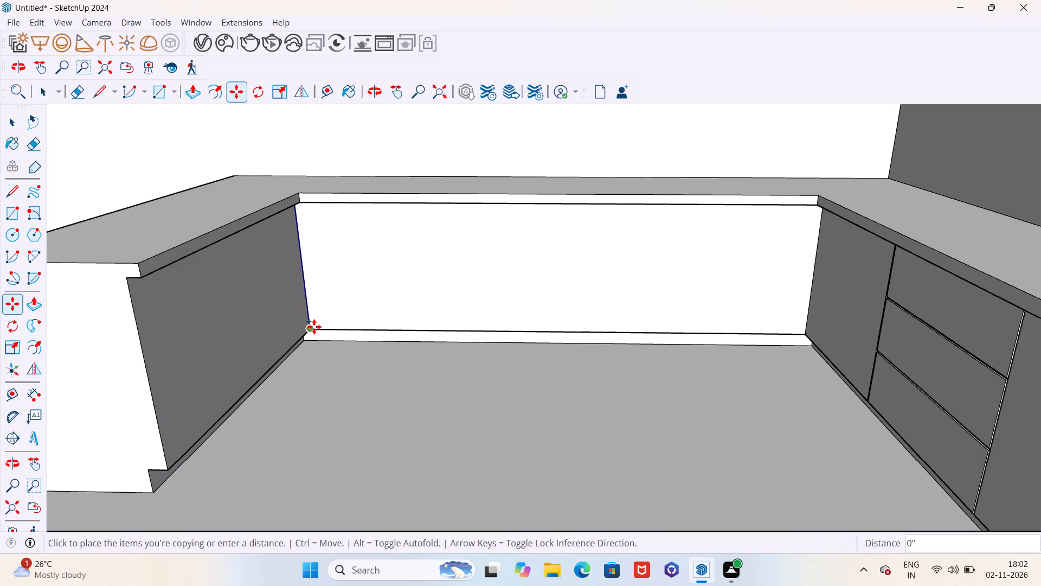
middle_click_drag(318, 327, 413, 327)
scroll(718, 307, "up", 5)
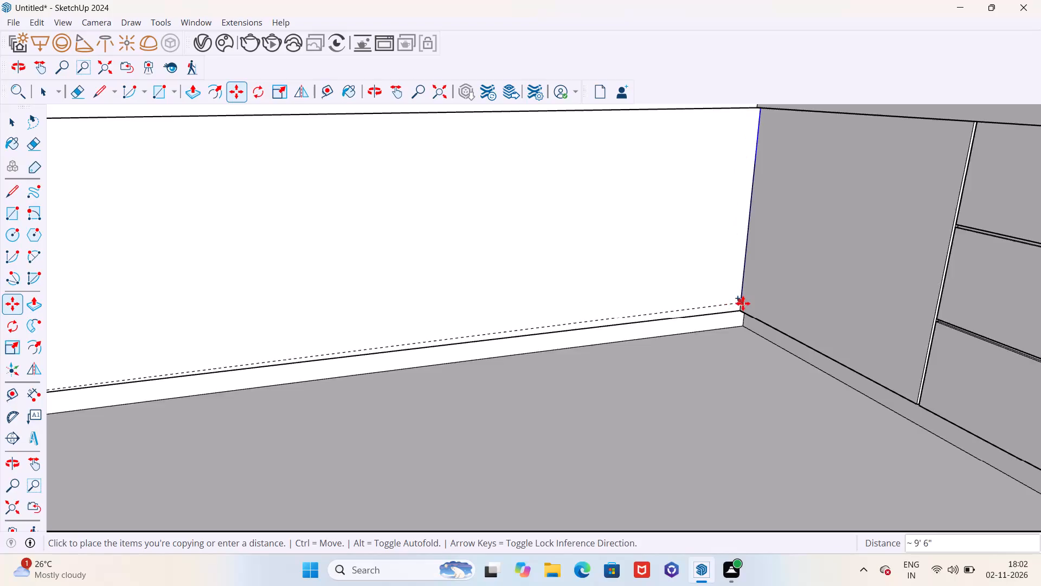
scroll(743, 303, "up", 4)
left_click(741, 317)
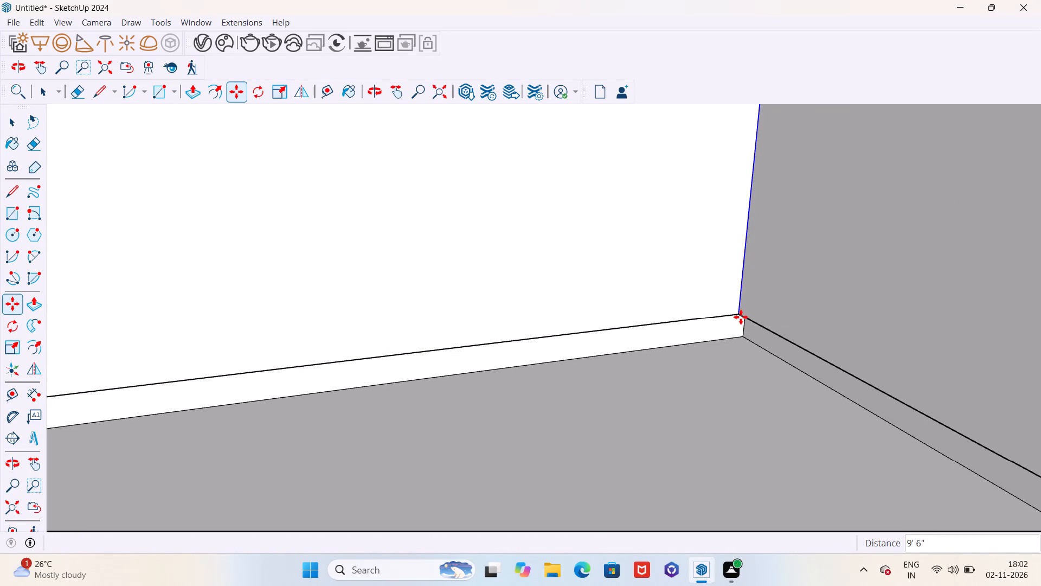
type("/4")
key("Return")
scroll(741, 317, "down", 10)
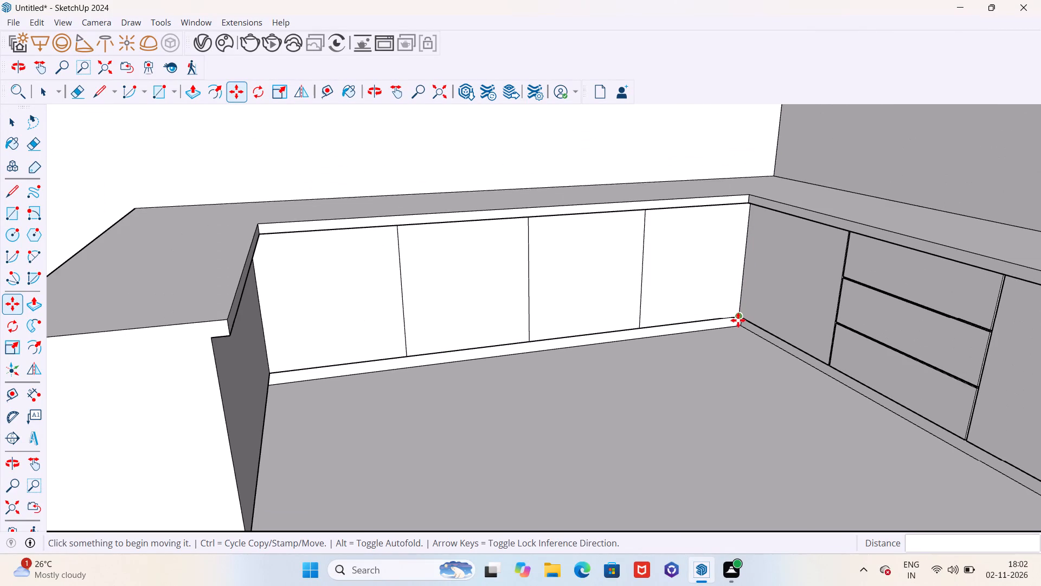
Examine the U-shaped counter and the divided front of its back run from several sides.
scroll(705, 362, "down", 1)
middle_click_drag(705, 362, 653, 370)
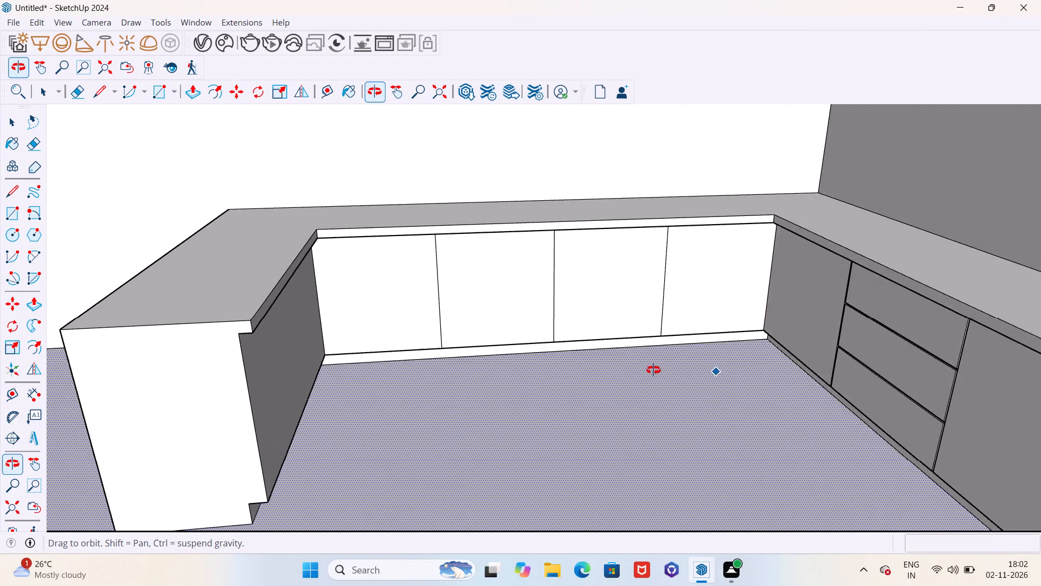
middle_click_drag(653, 370, 833, 372)
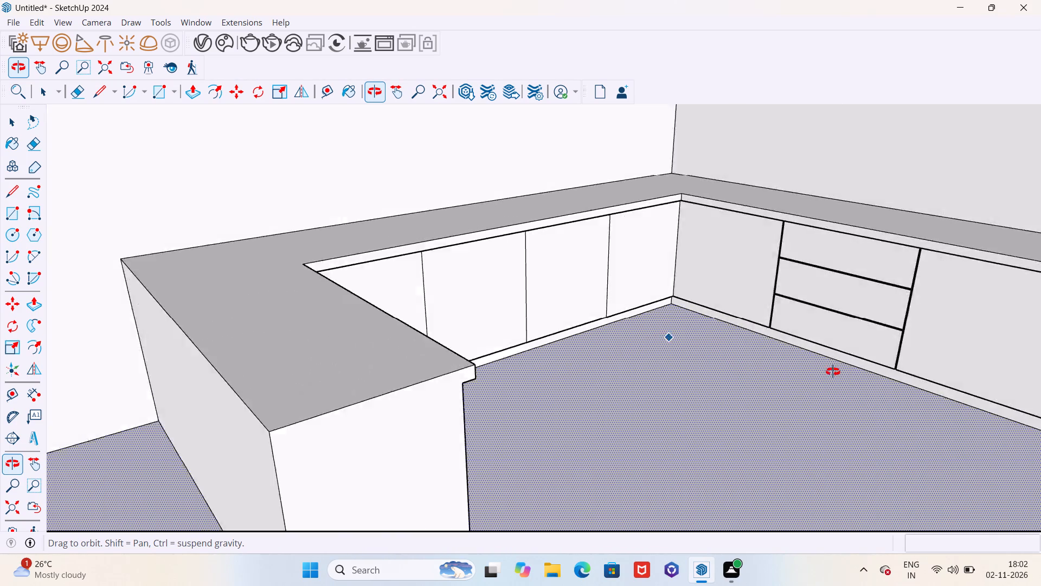
middle_click_drag(833, 372, 979, 360)
scroll(743, 360, "down", 6)
scroll(688, 332, "down", 7)
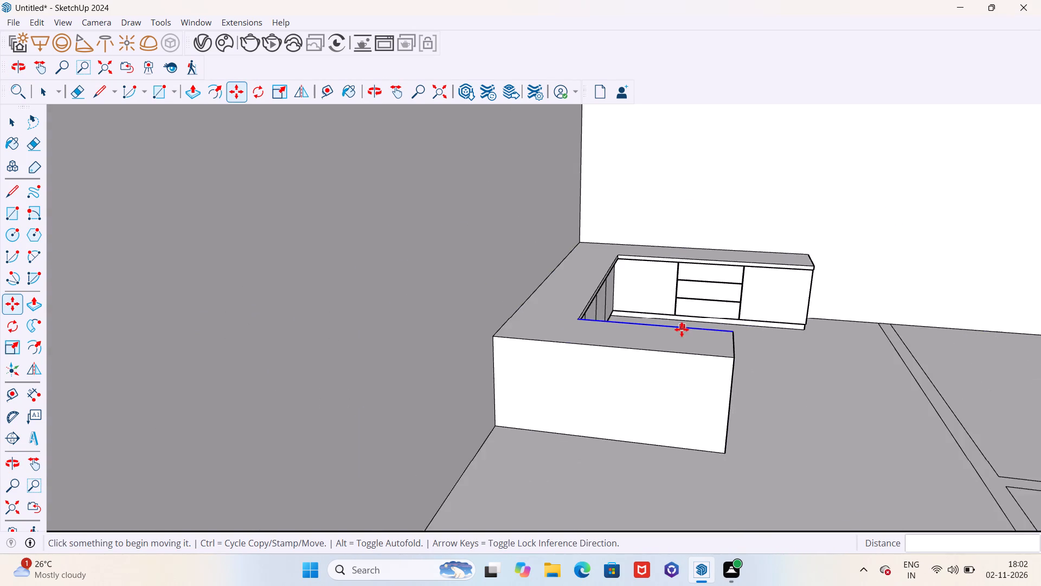
scroll(682, 329, "down", 4)
middle_click_drag(689, 308, 544, 346)
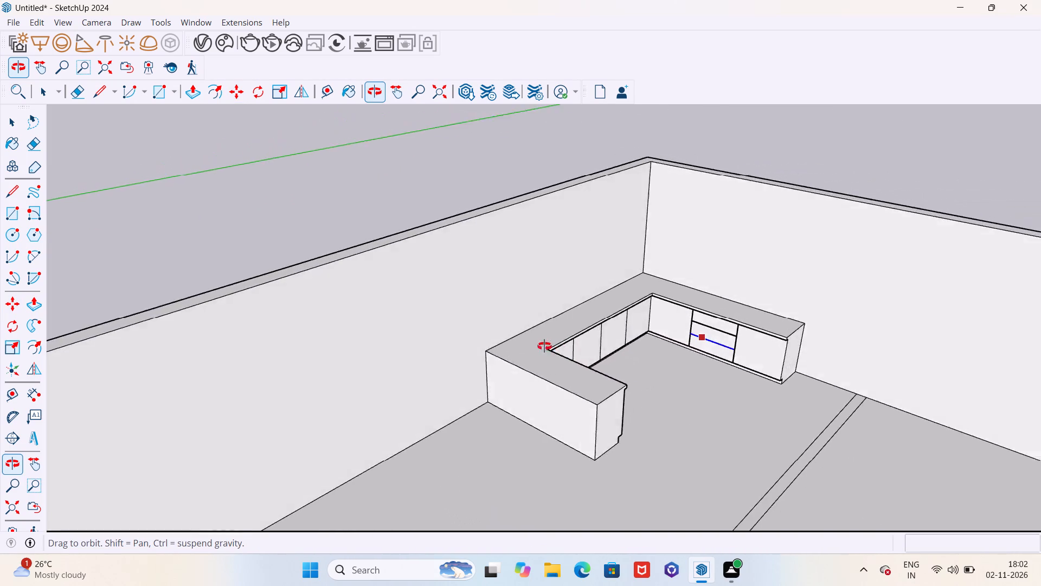
middle_click_drag(544, 346, 320, 346)
scroll(541, 360, "up", 5)
key("space")
scroll(464, 362, "up", 6)
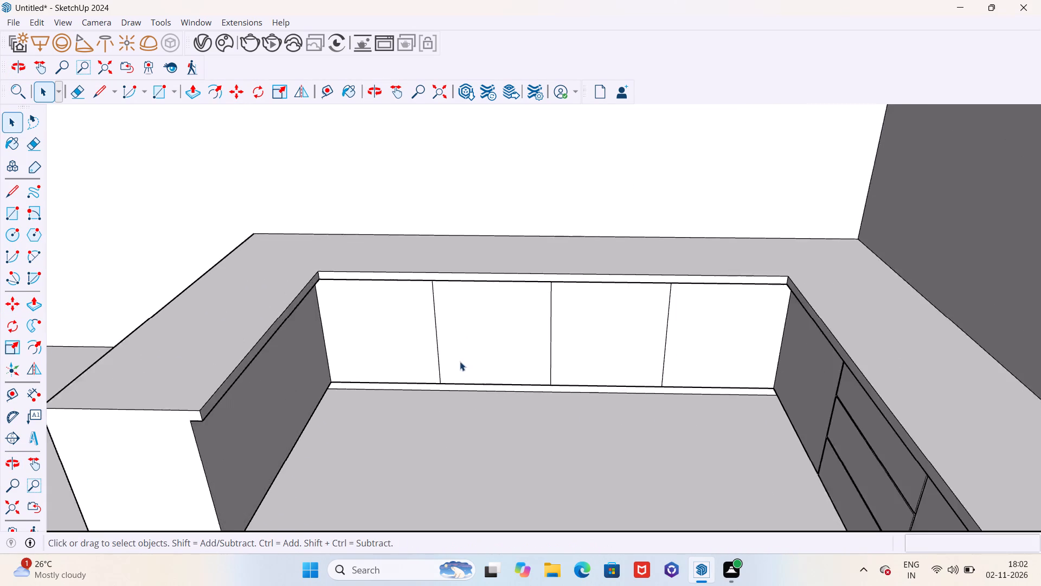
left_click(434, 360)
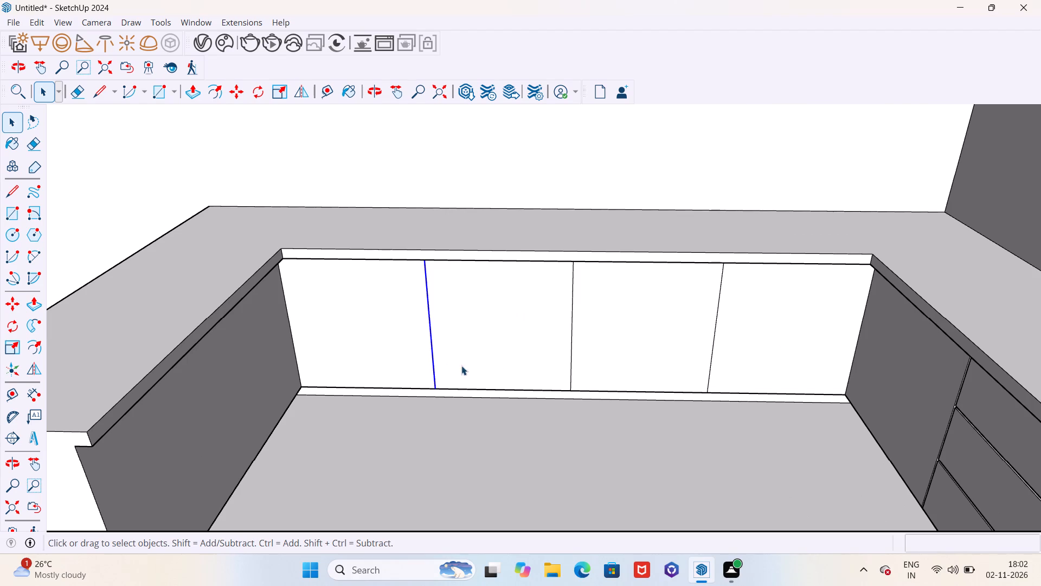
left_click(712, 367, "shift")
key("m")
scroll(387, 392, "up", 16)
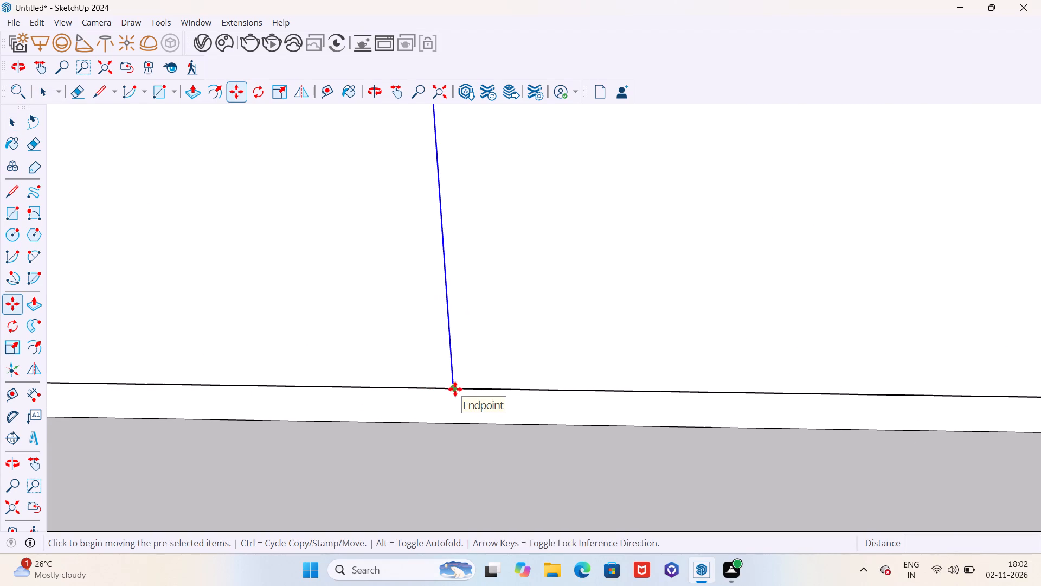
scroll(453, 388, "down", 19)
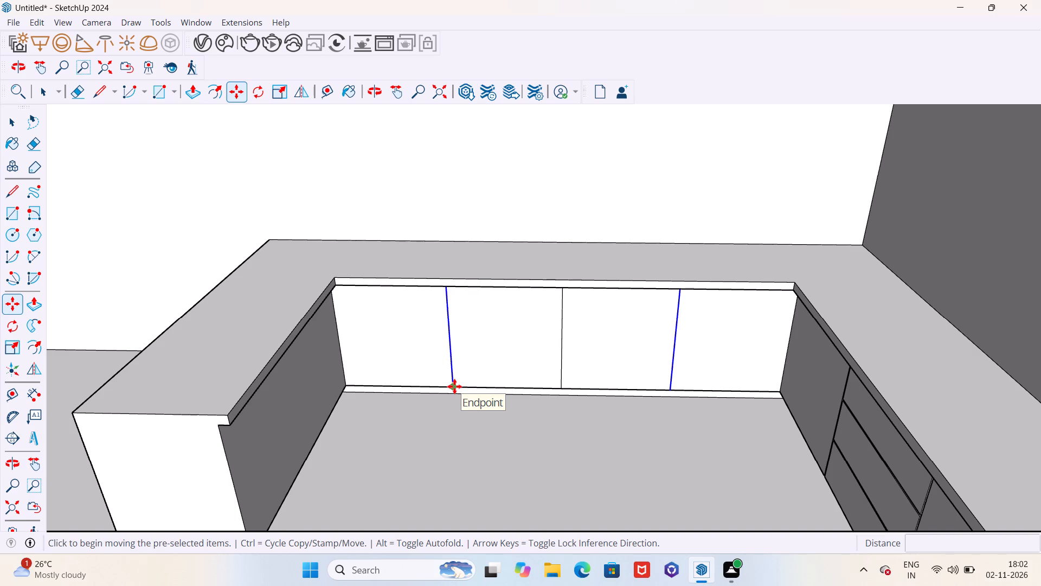
Undo the division of the back counter's front face into four equal spaces.
key("ctrl+z")
key("space")
Copy the vertical end edge of the back counter's front face 9'6" to its opposite edge and divide into 5 equal spaces.
scroll(378, 357, "up", 4)
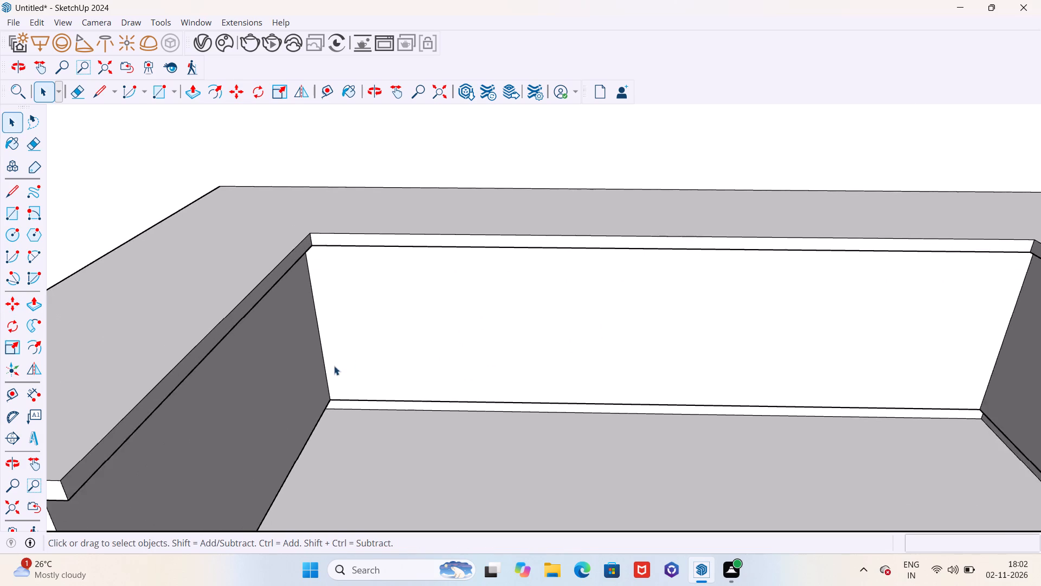
scroll(333, 366, "up", 3)
left_click(324, 370)
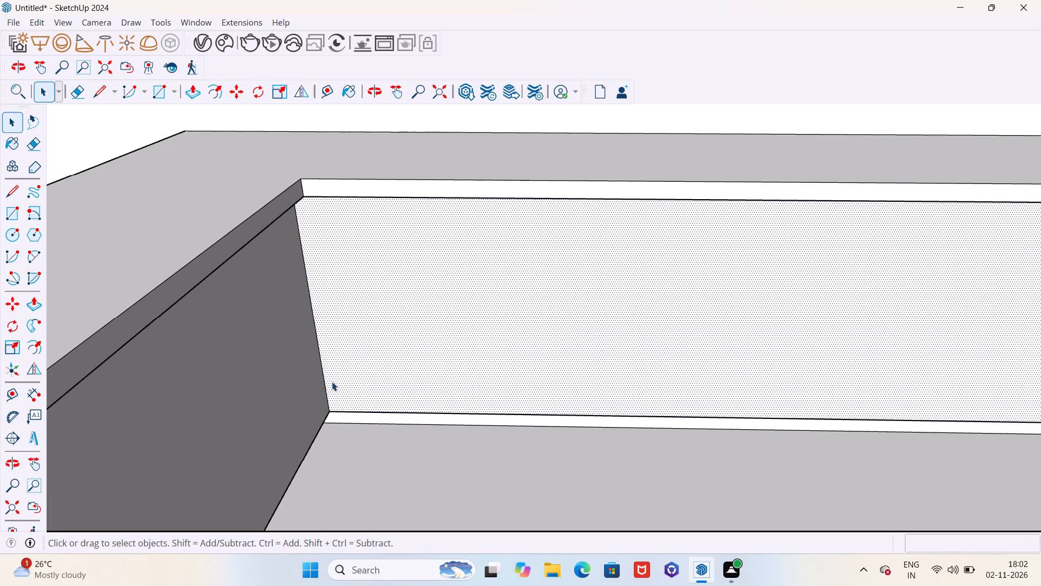
left_click(326, 390)
middle_click_drag(339, 397, 331, 374)
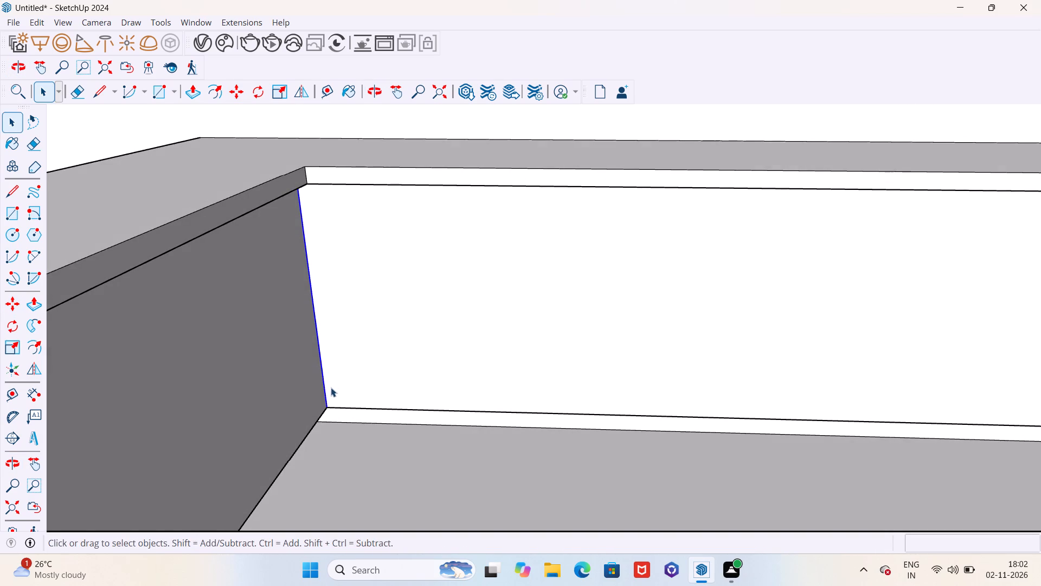
key("m")
scroll(324, 397, "up", 5)
left_click(330, 415)
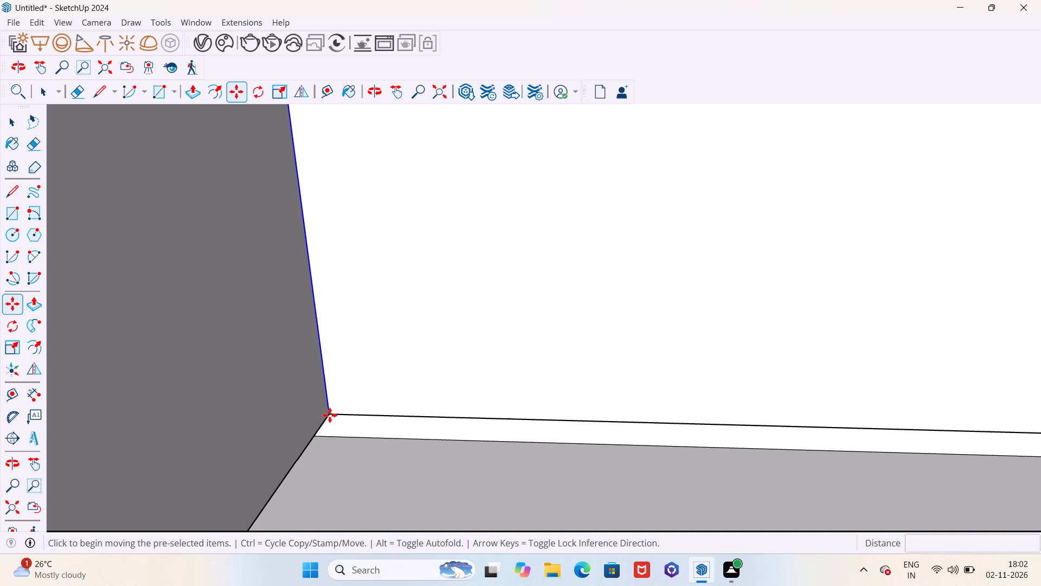
scroll(330, 415, "down", 12)
middle_click_drag(426, 413, 603, 395)
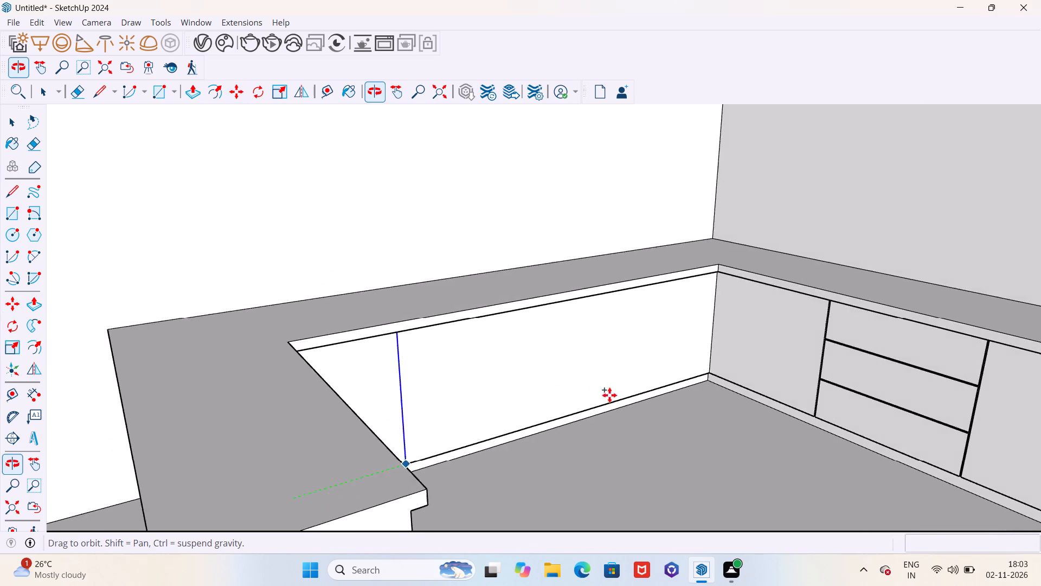
scroll(714, 392, "up", 7)
scroll(720, 367, "down", 1)
scroll(720, 366, "up", 3)
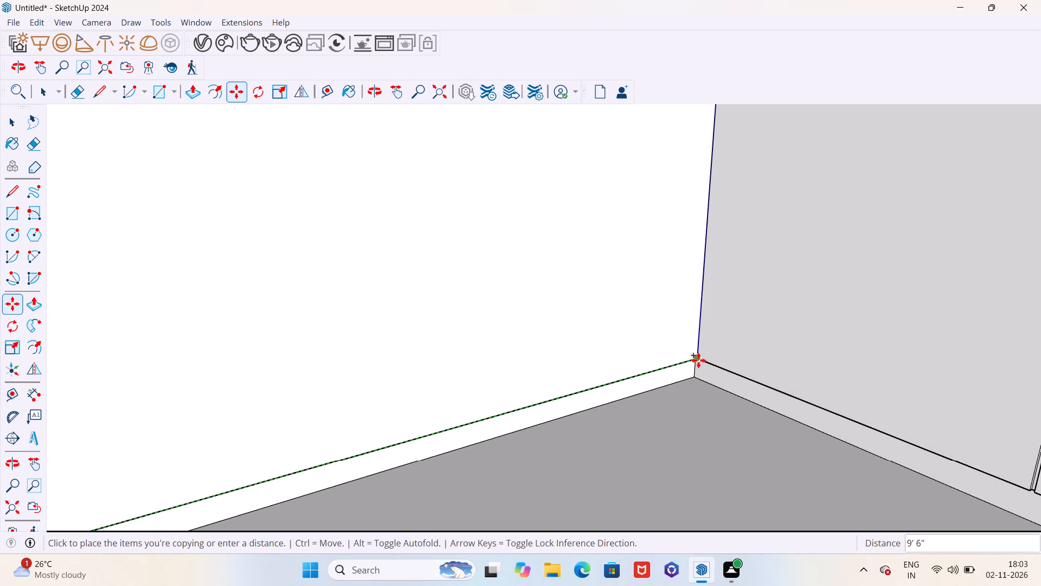
left_click(698, 360)
type("/5")
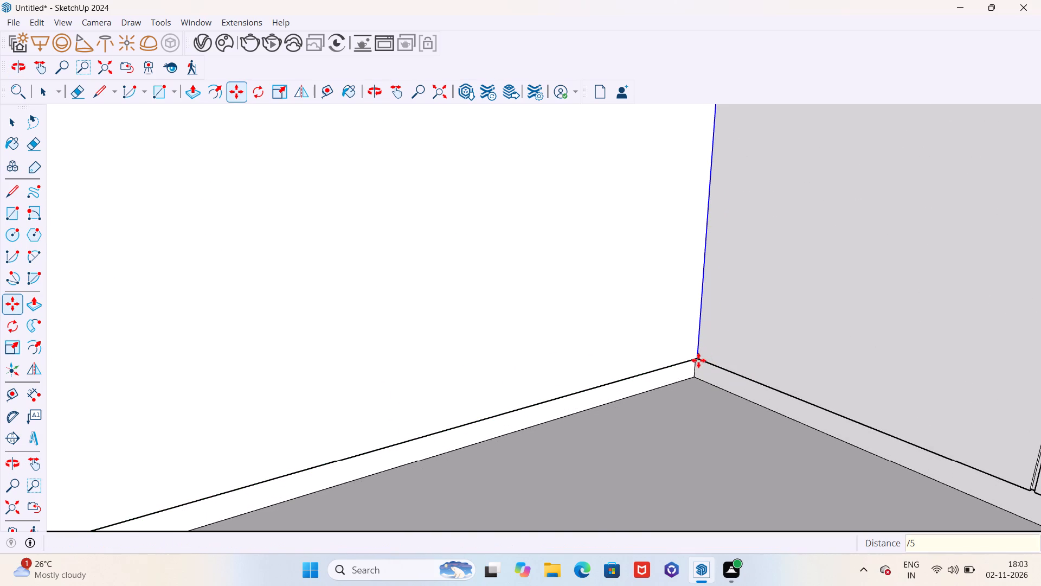
key("Return")
Copy all four vertical divider lines on the back counter's front 0.3" sideways to outline narrow gaps between the panels.
scroll(698, 360, "down", 12)
middle_click_drag(680, 404, 543, 396)
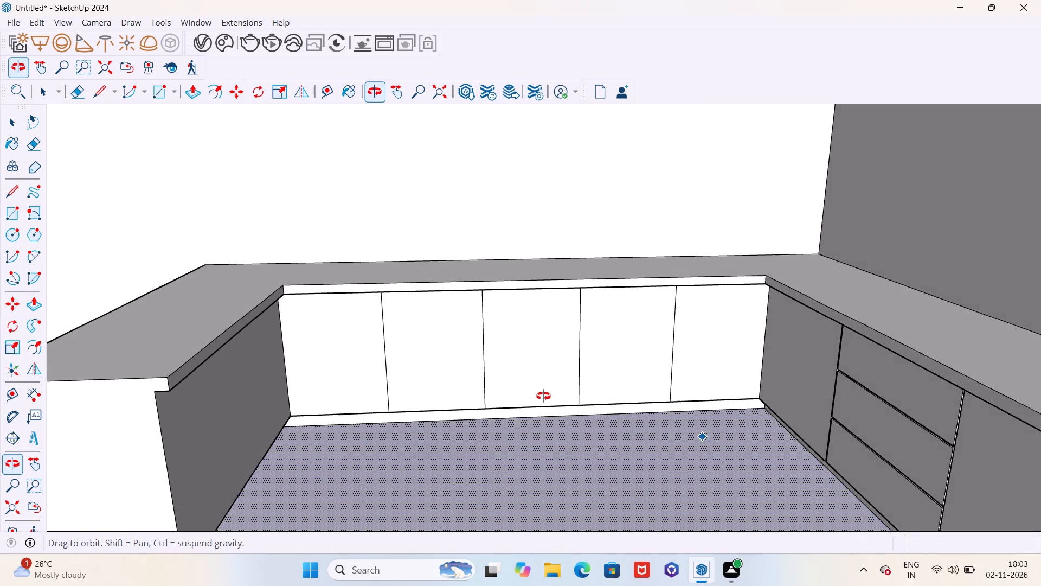
middle_click_drag(543, 396, 545, 397)
key("space")
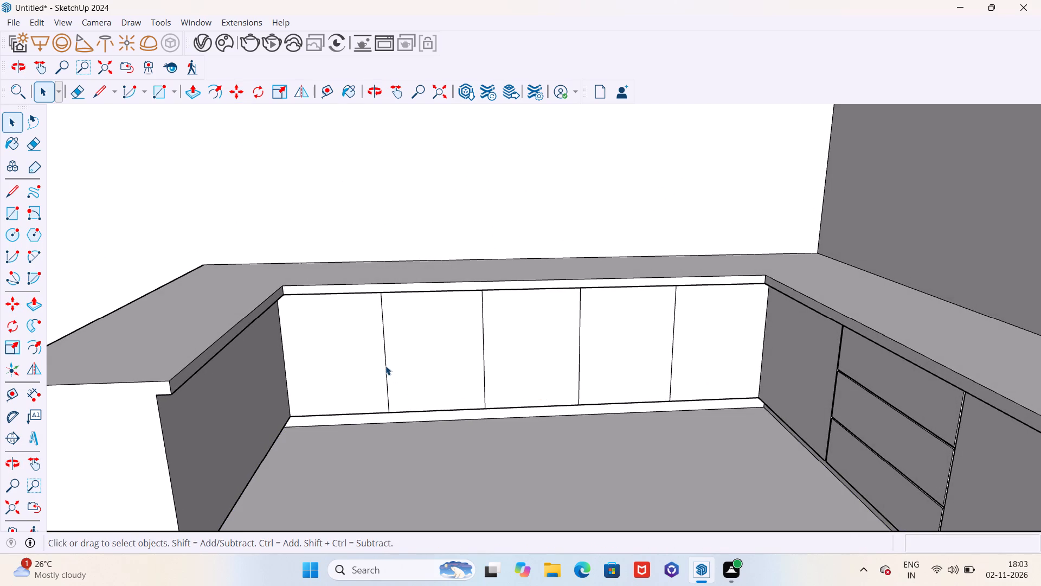
left_click(385, 366)
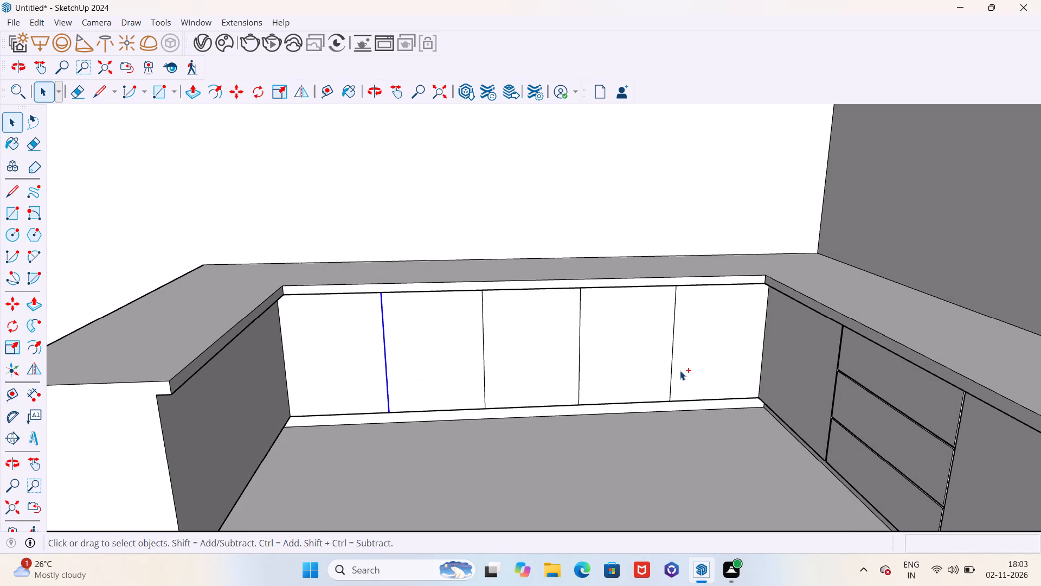
left_click(671, 363, "ctrl")
scroll(484, 375, "up", 3)
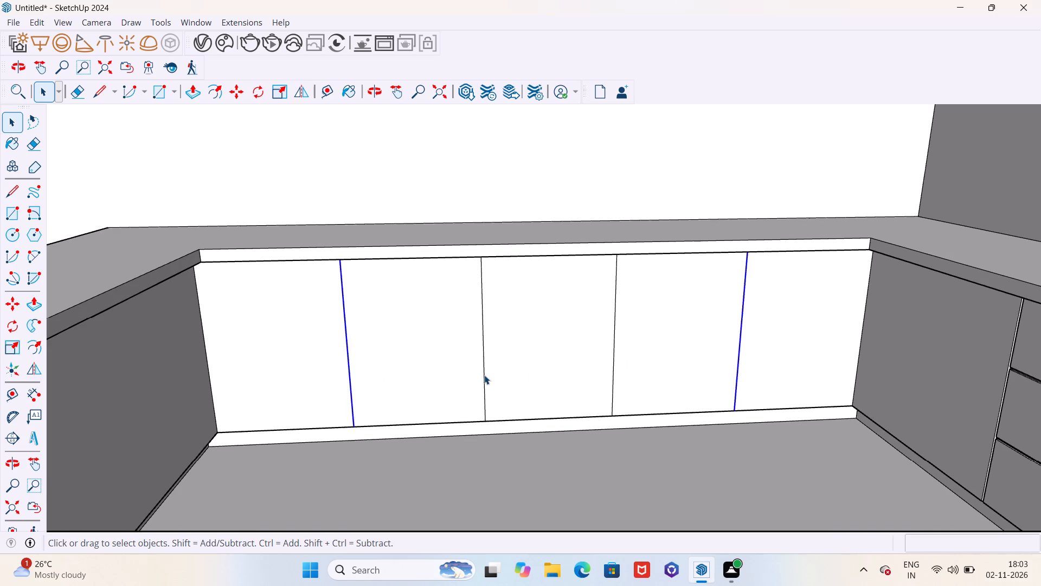
left_click(484, 375, "ctrl")
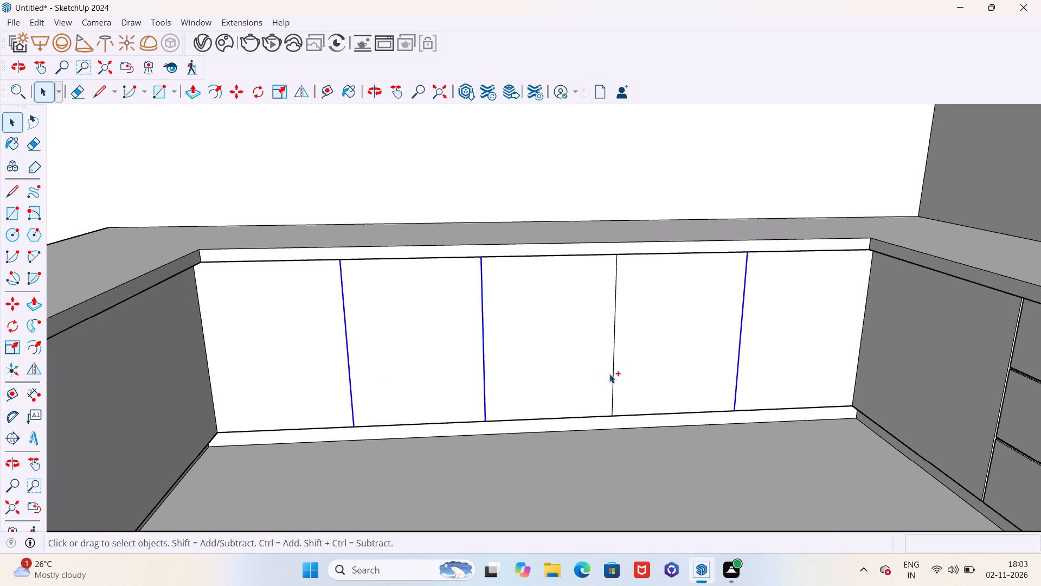
left_click(614, 381, "ctrl")
key("m")
scroll(355, 429, "up", 8)
left_click(352, 428)
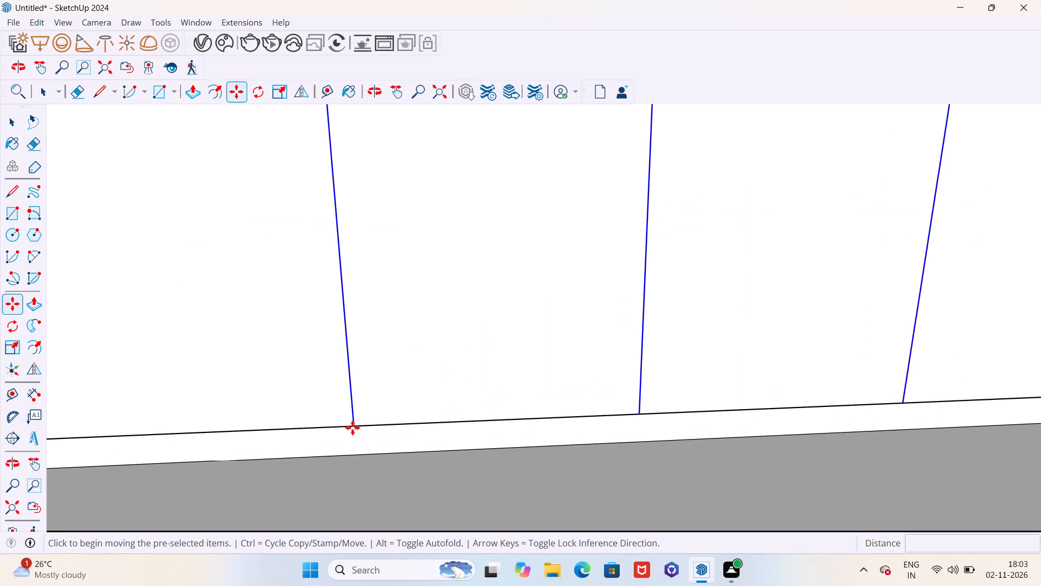
key("period")
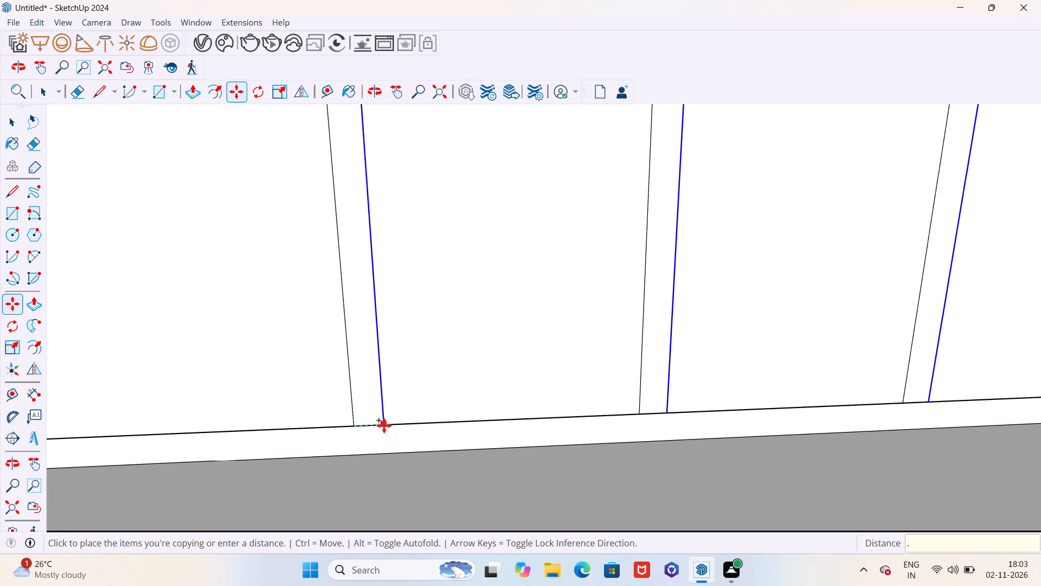
type("3\"")
key("Return")
scroll(384, 425, "down", 6)
scroll(384, 425, "up", 1)
scroll(384, 425, "down", 1)
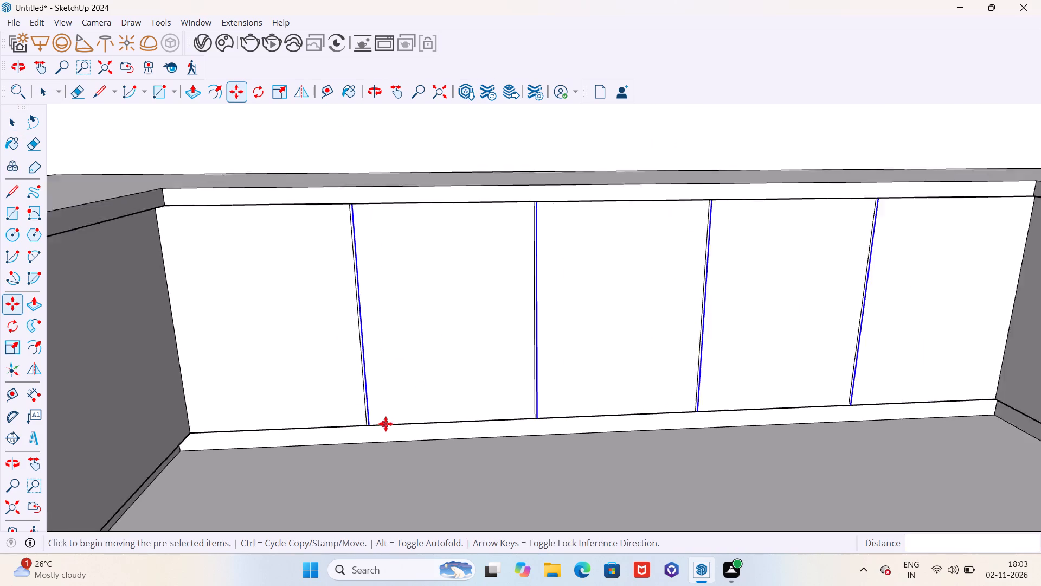
scroll(385, 424, "down", 5)
middle_click_drag(393, 418, 400, 422)
Push the four narrow strips between the back run's cabinet panels inward 0.3" to form recessed gaps.
key("p")
scroll(352, 384, "up", 4)
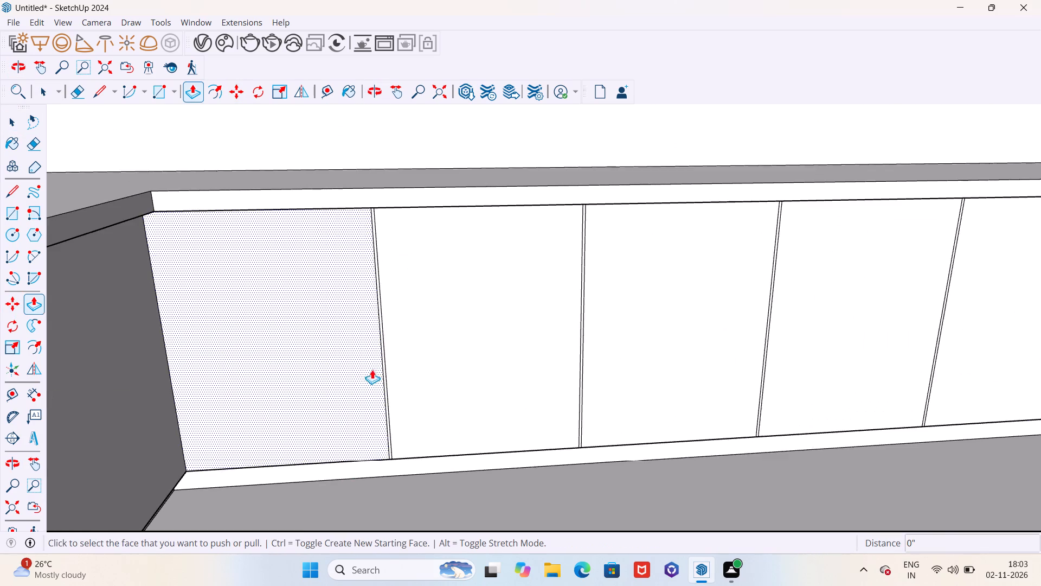
scroll(372, 370, "up", 8)
scroll(382, 365, "down", 1)
scroll(382, 364, "up", 10)
left_click(396, 367)
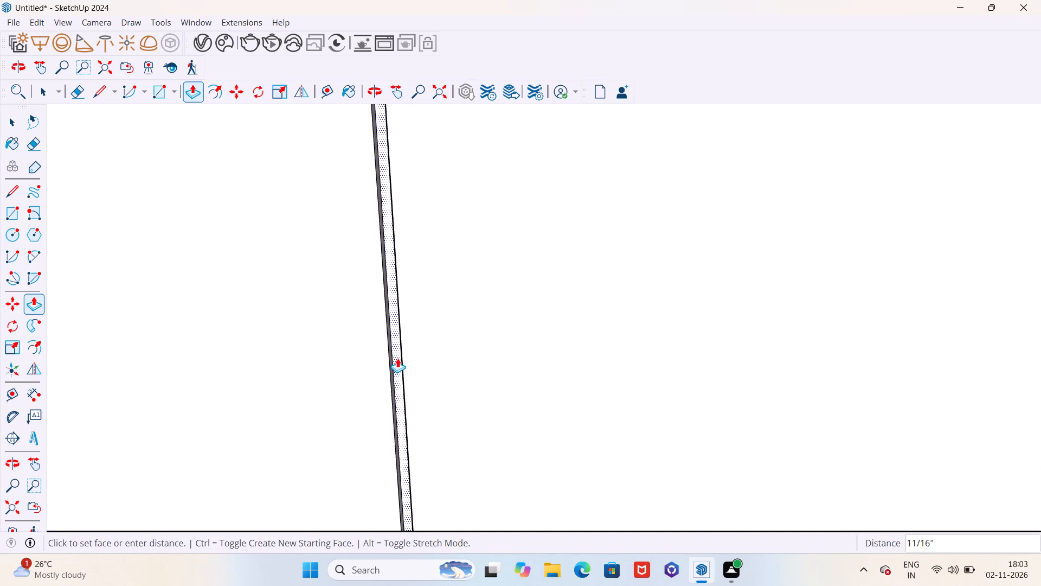
type(".3\"")
key("Return")
scroll(362, 365, "down", 16)
scroll(541, 365, "up", 3)
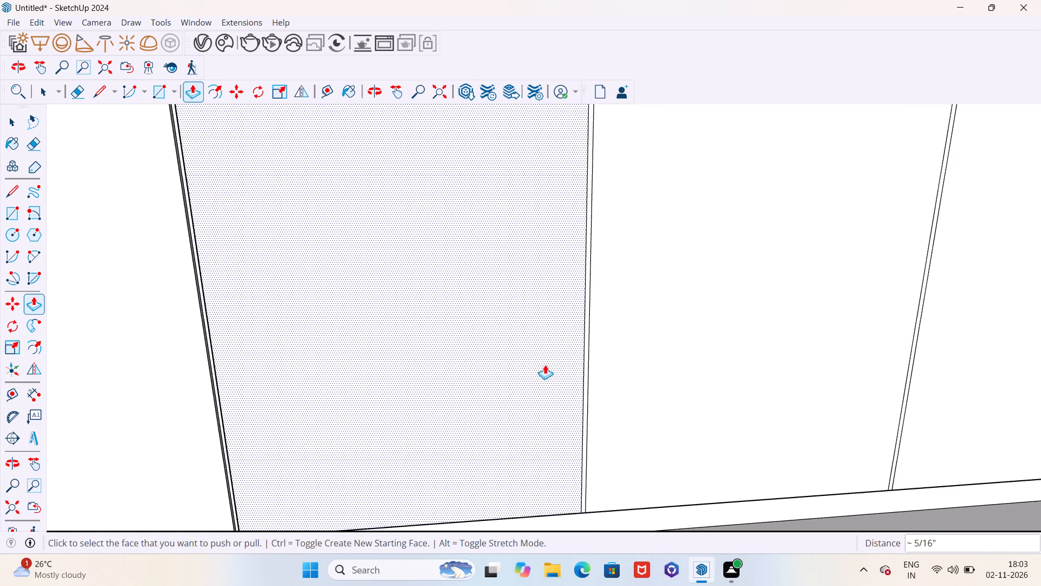
scroll(545, 365, "up", 12)
double_click(593, 364)
scroll(474, 371, "down", 7)
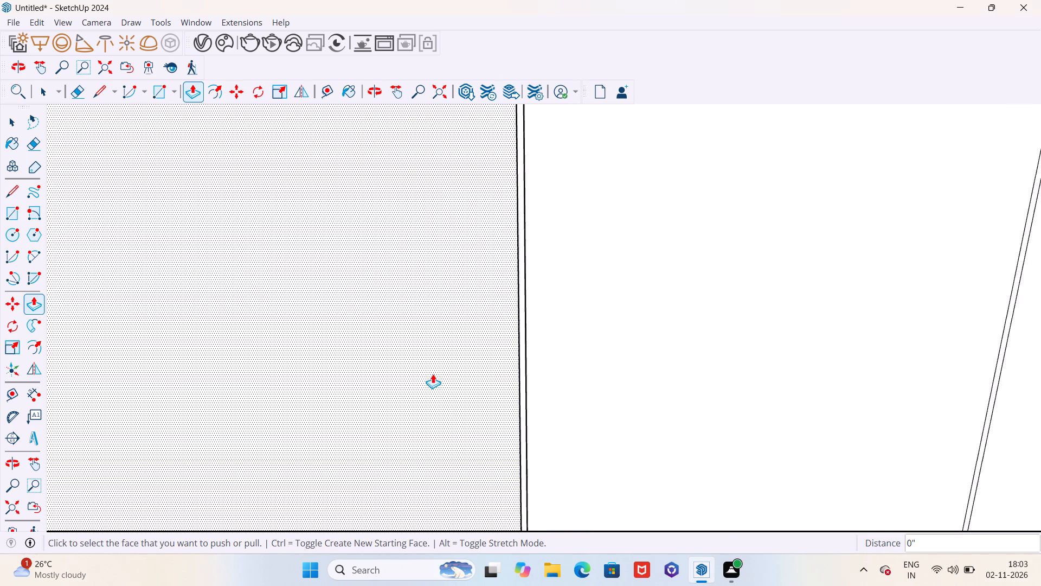
scroll(433, 374, "down", 11)
scroll(627, 372, "up", 16)
double_click(654, 378)
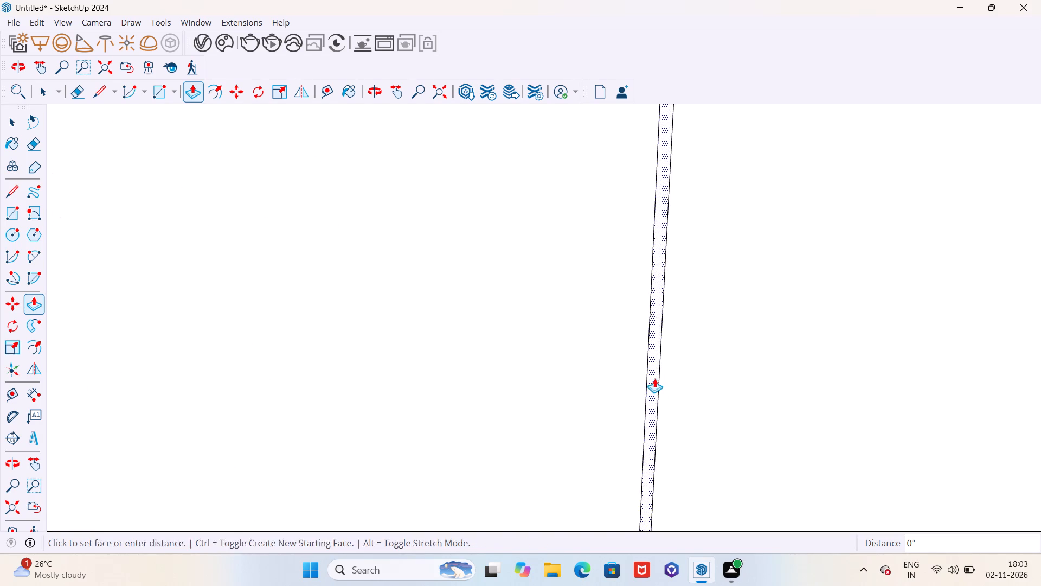
scroll(471, 367, "down", 18)
scroll(683, 365, "up", 13)
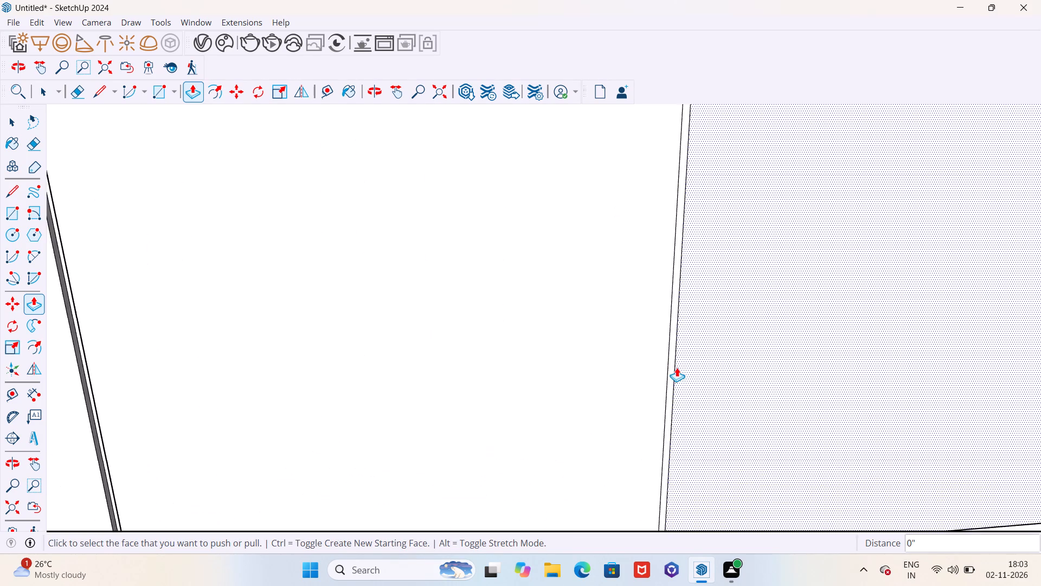
scroll(677, 367, "up", 2)
double_click(668, 371)
scroll(767, 371, "down", 15)
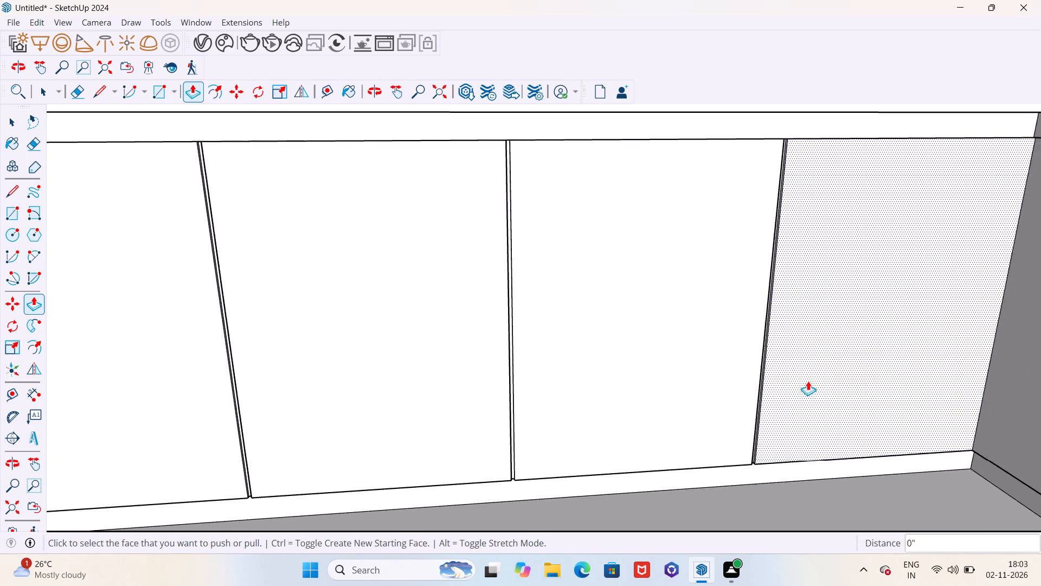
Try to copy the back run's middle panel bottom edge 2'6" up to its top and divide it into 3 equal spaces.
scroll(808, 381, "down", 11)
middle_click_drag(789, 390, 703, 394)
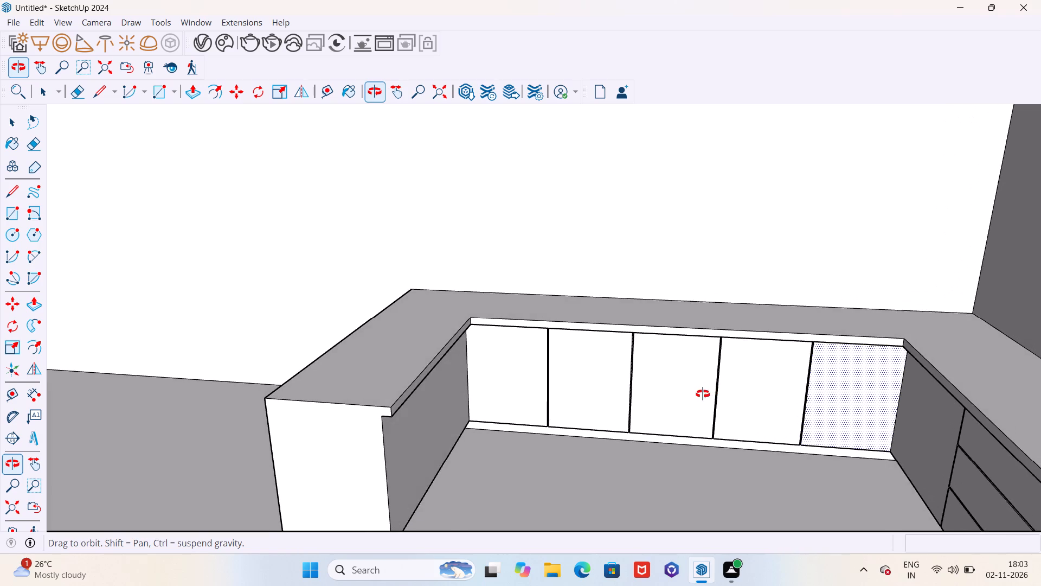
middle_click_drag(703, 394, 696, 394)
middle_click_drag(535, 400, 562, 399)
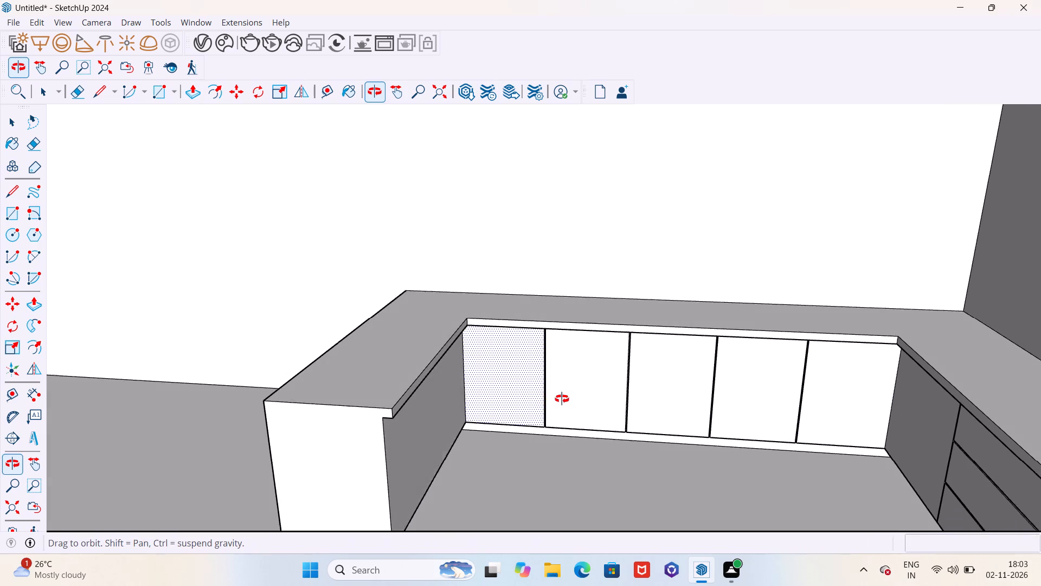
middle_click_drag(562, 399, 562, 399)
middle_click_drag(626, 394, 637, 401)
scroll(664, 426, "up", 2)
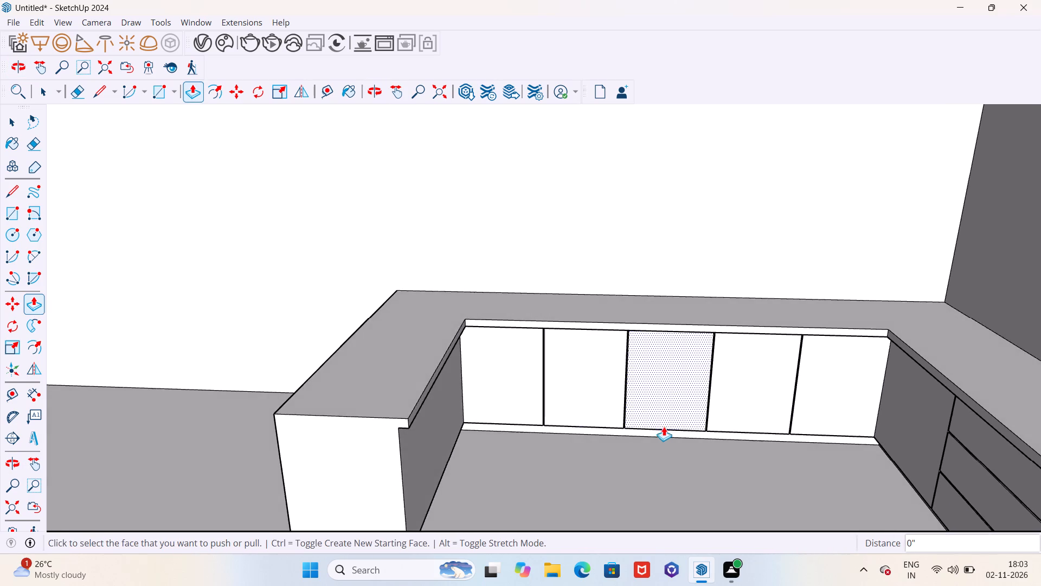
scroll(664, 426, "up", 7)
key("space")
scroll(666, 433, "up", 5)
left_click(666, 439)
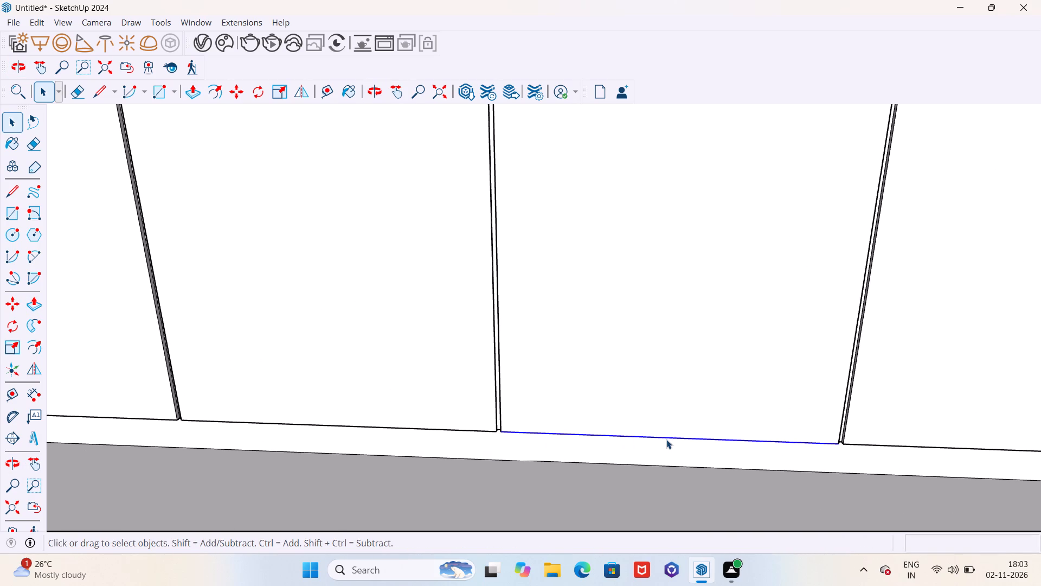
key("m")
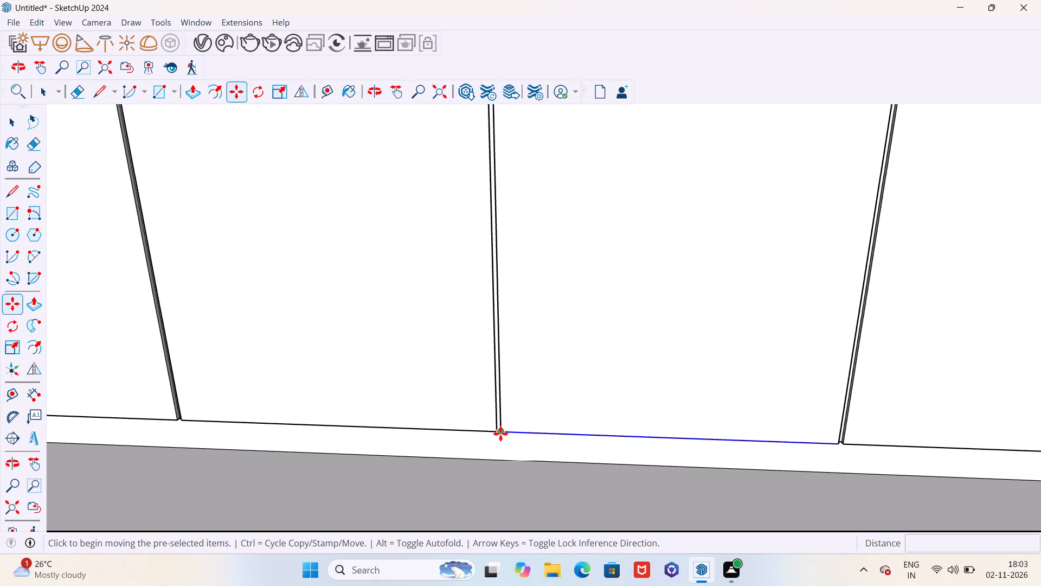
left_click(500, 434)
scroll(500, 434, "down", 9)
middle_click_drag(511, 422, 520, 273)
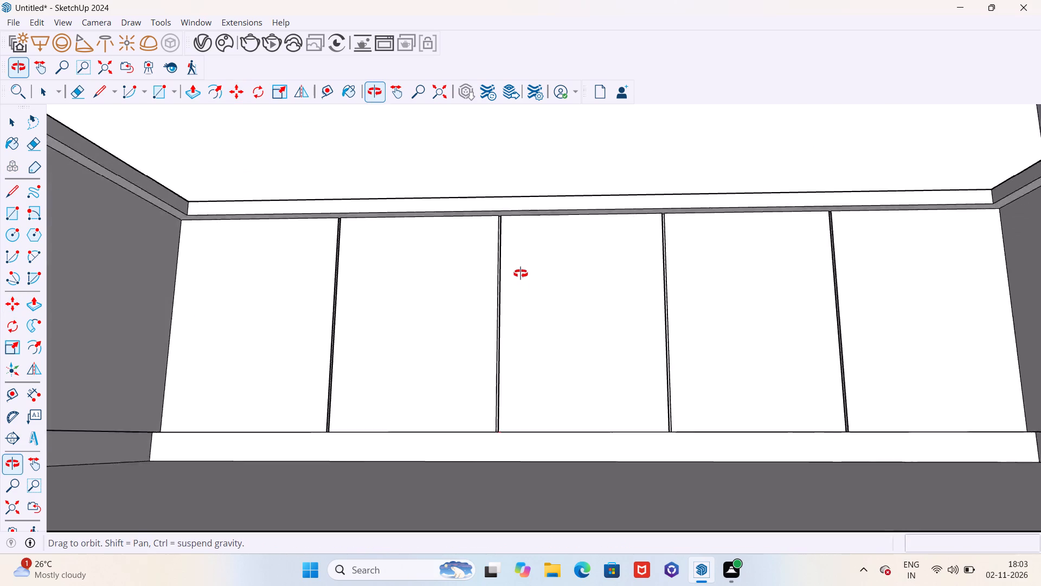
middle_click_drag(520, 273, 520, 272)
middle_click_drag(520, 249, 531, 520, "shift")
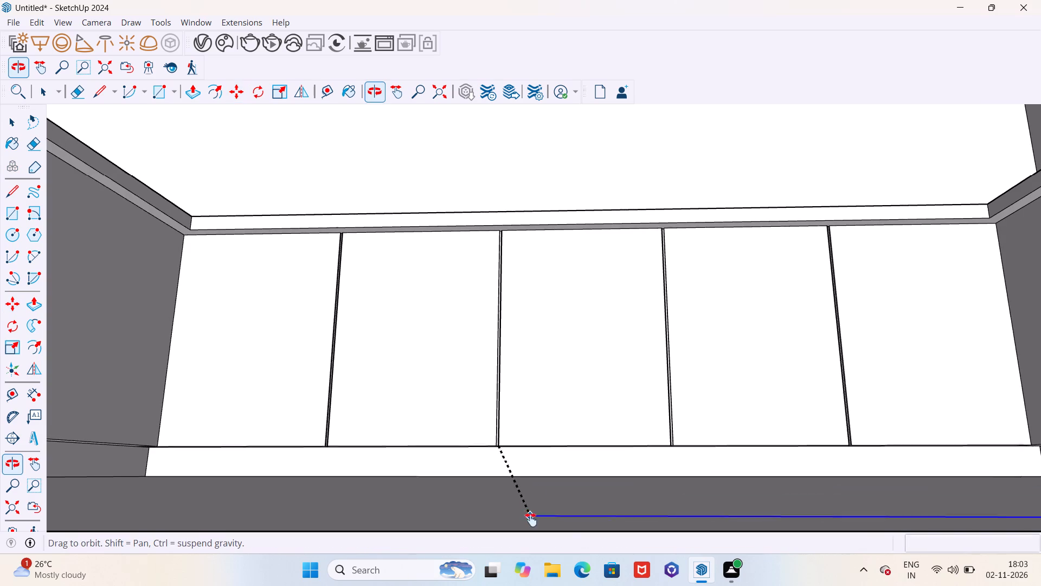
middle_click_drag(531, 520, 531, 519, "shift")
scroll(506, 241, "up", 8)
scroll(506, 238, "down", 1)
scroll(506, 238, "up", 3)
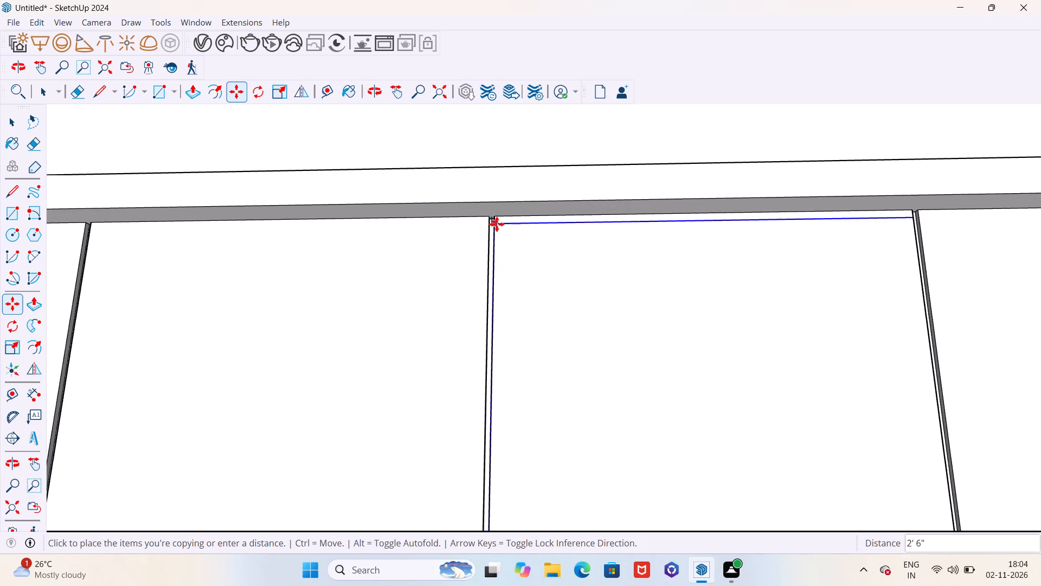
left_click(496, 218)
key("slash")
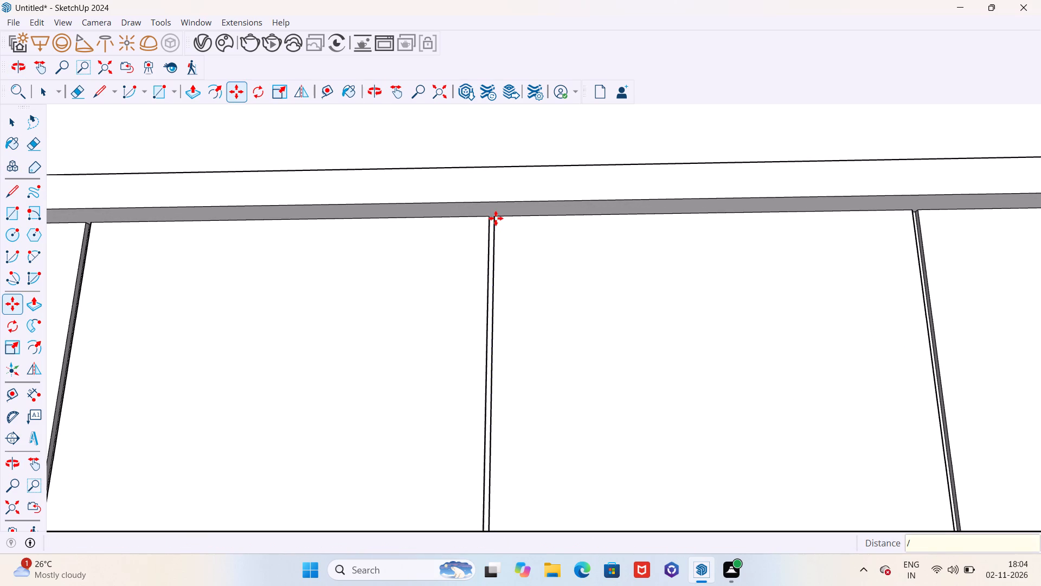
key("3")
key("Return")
Copy the bottom edge of the back run's middle panel 2'6" up to its top edge and divide into 3 equal spaces.
scroll(530, 245, "down", 9)
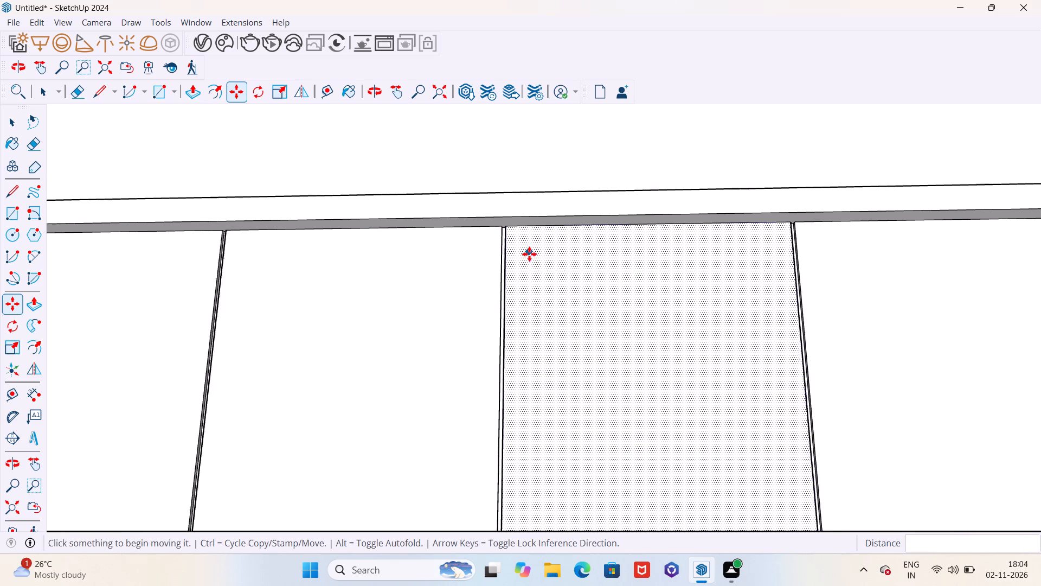
middle_click_drag(532, 257, 549, 306)
scroll(546, 276, "down", 6)
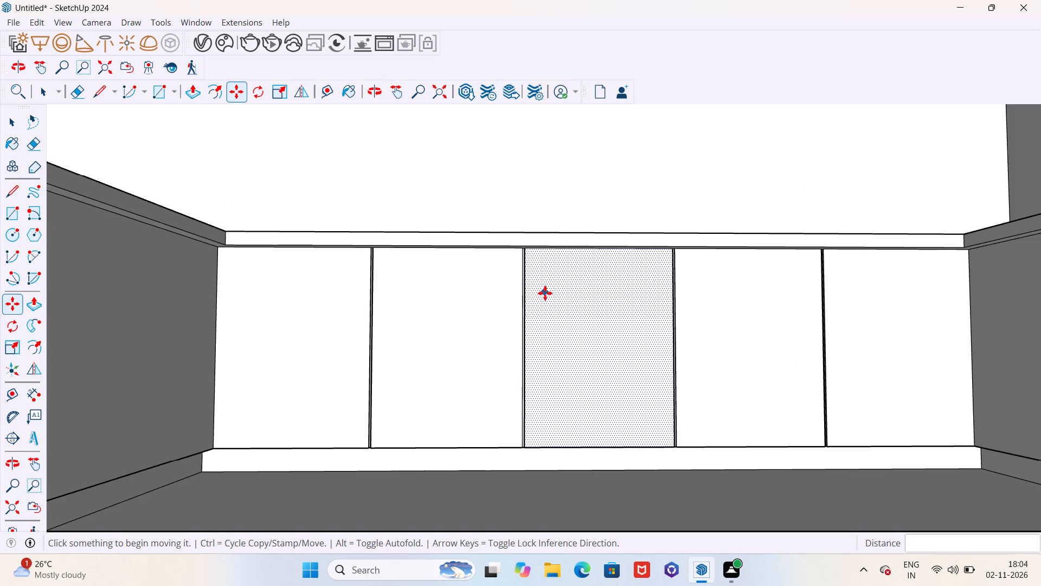
key("space")
scroll(570, 453, "up", 11)
left_click(569, 441)
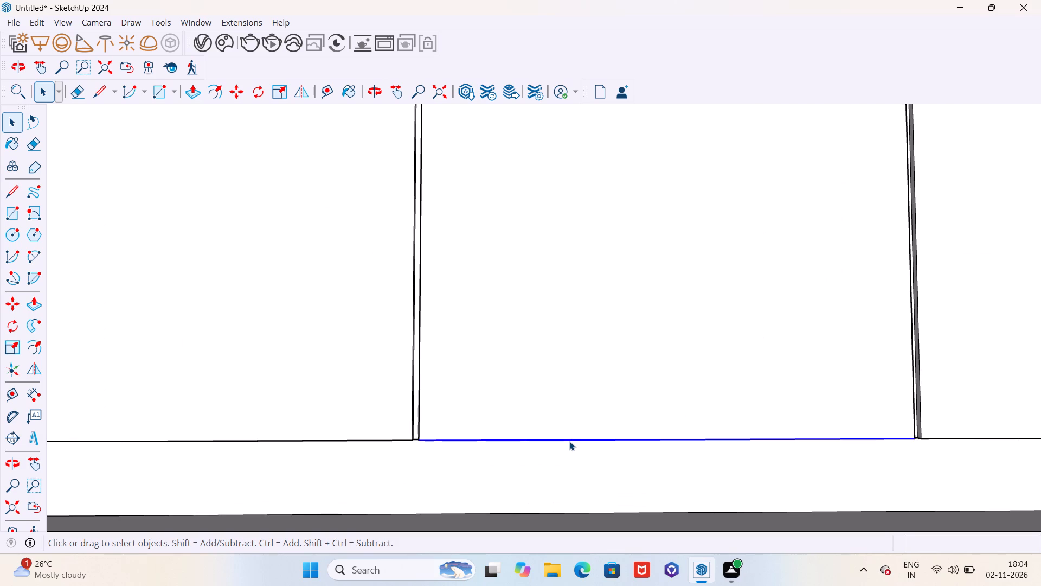
key("m")
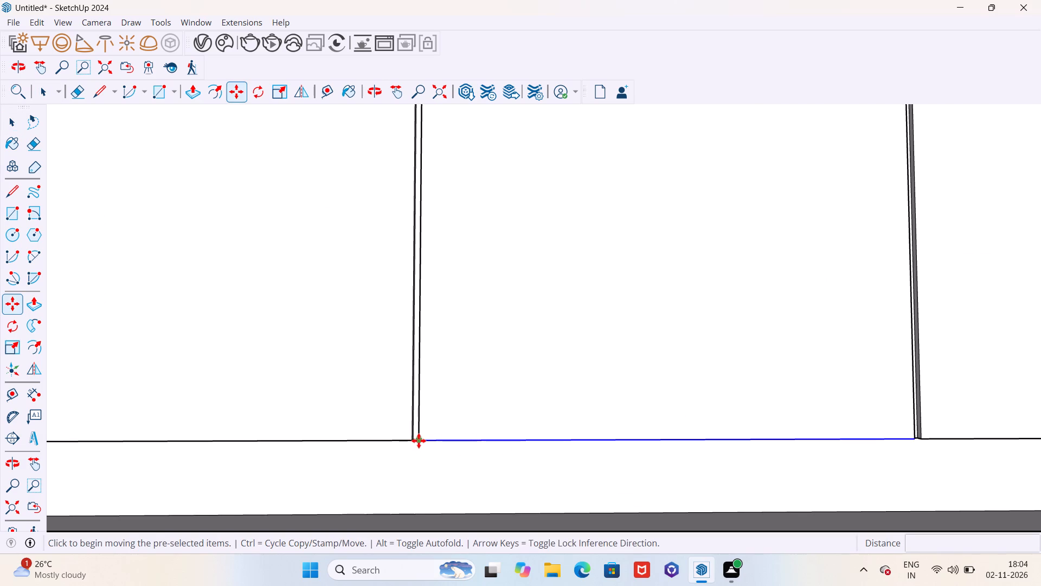
left_click(419, 441)
scroll(420, 441, "down", 11)
middle_click_drag(446, 393, 455, 313)
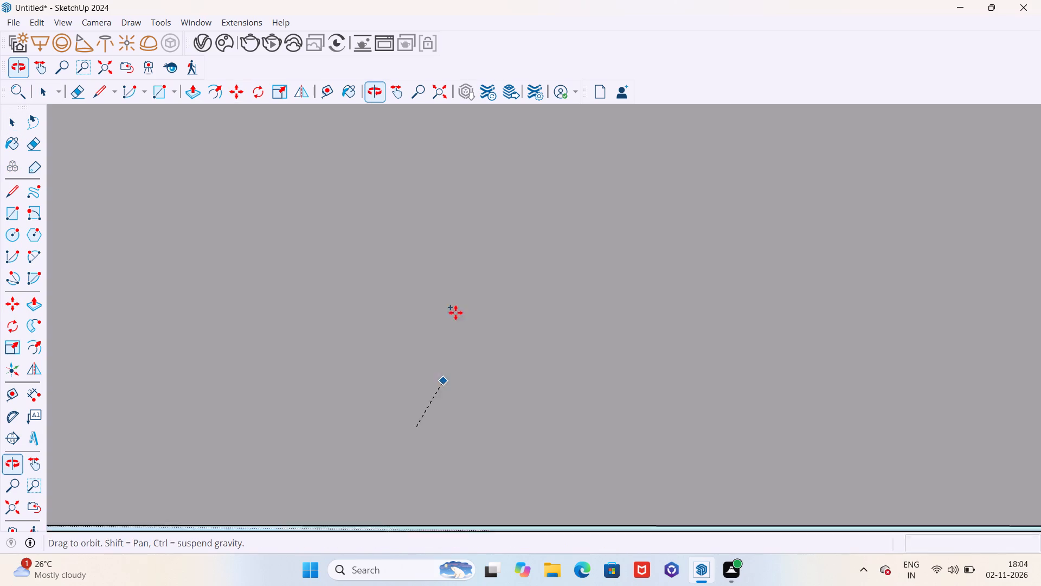
middle_click_drag(455, 313, 455, 316)
middle_click_drag(472, 221, 447, 547, "shift")
middle_click_drag(476, 189, 477, 303, "shift")
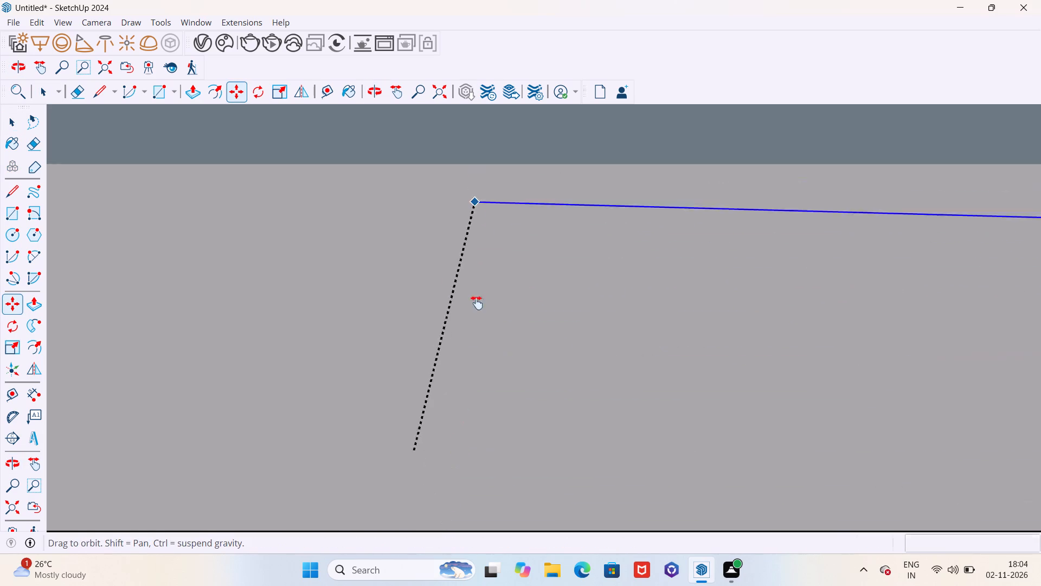
middle_click_drag(477, 303, 456, 507, "shift")
middle_click_drag(459, 259, 439, 545, "shift")
middle_click_drag(493, 217, 468, 583, "shift")
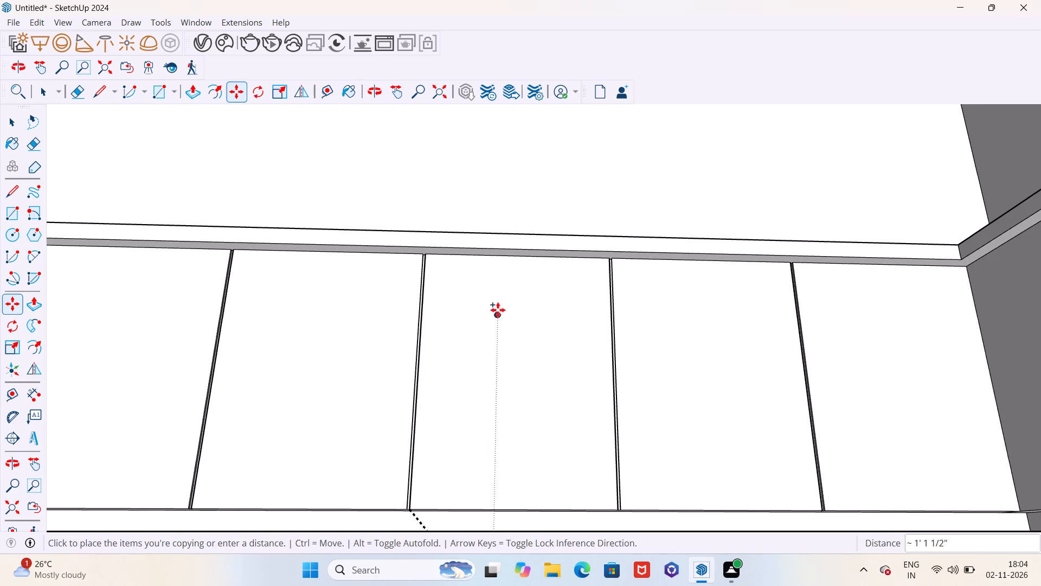
middle_click_drag(497, 307, 494, 366, "shift")
scroll(423, 326, "up", 17)
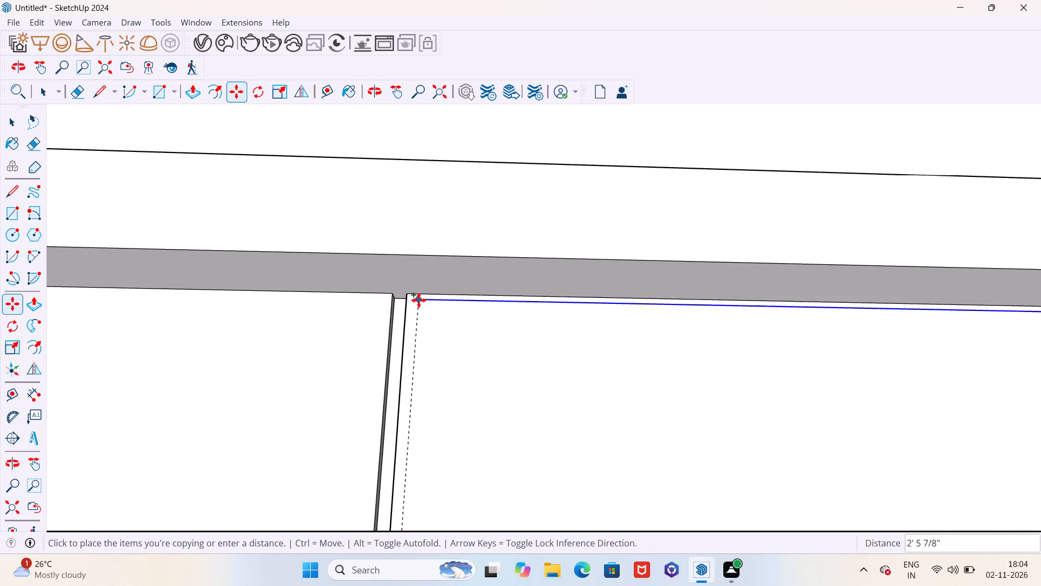
left_click(406, 292)
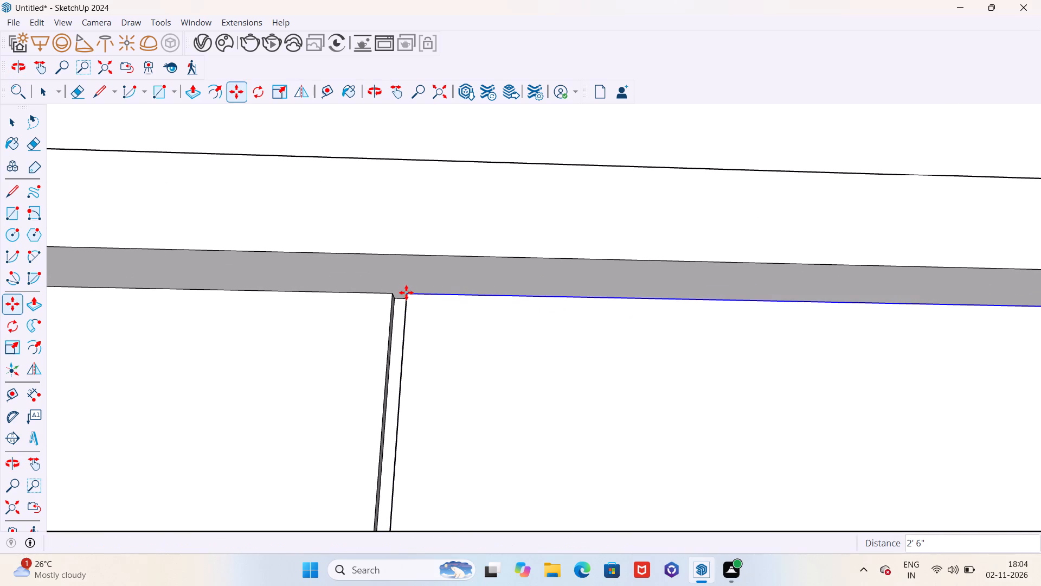
type("/3")
key("Return")
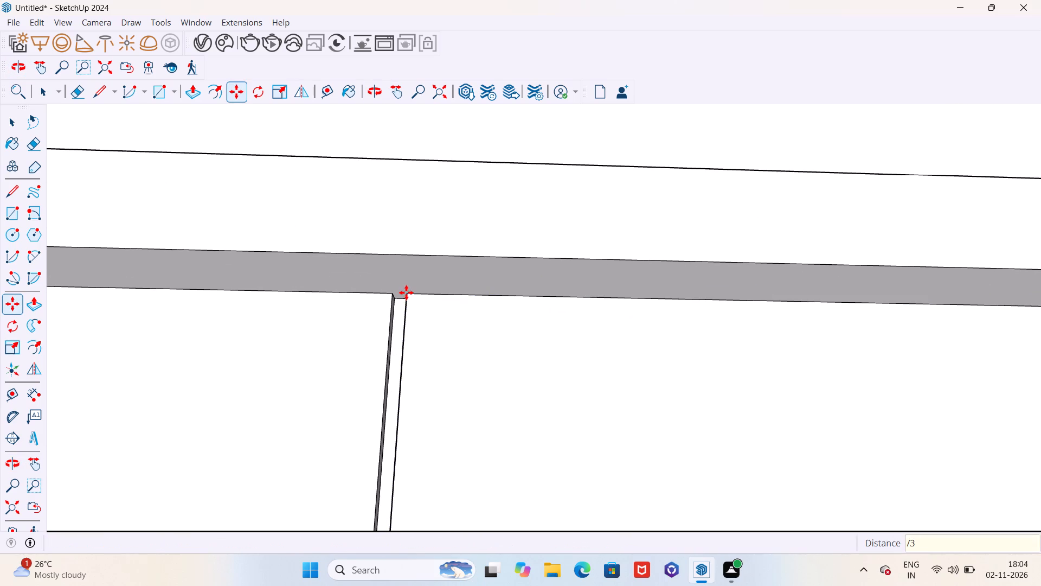
scroll(415, 288, "down", 13)
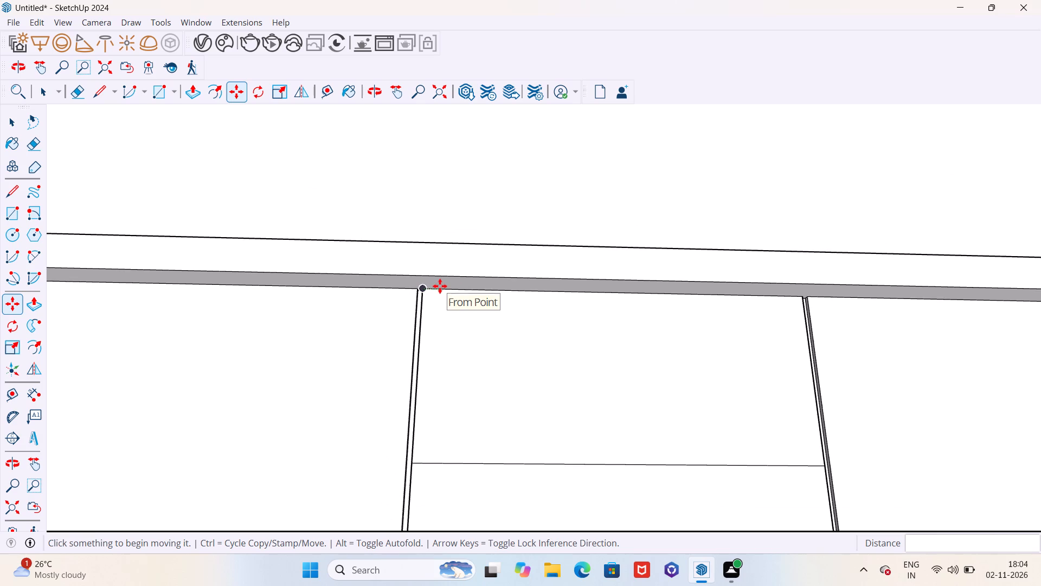
scroll(440, 286, "down", 6)
middle_click_drag(446, 280, 448, 295)
Copy both horizontal divider lines on the back run's middle panel 0.3" downward to outline narrow gaps between the drawers.
key("space")
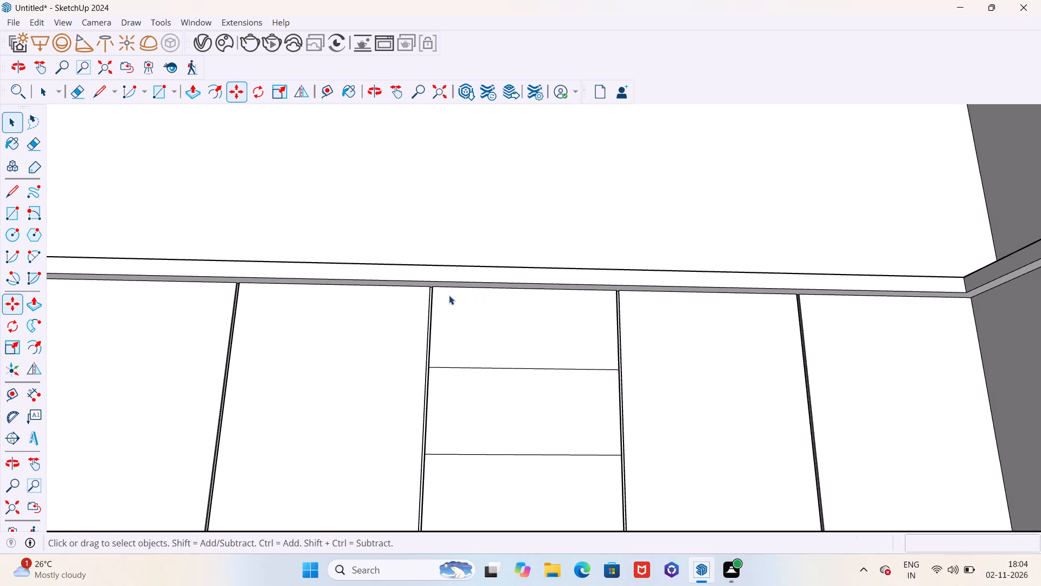
middle_click(452, 286)
scroll(472, 296, "down", 5)
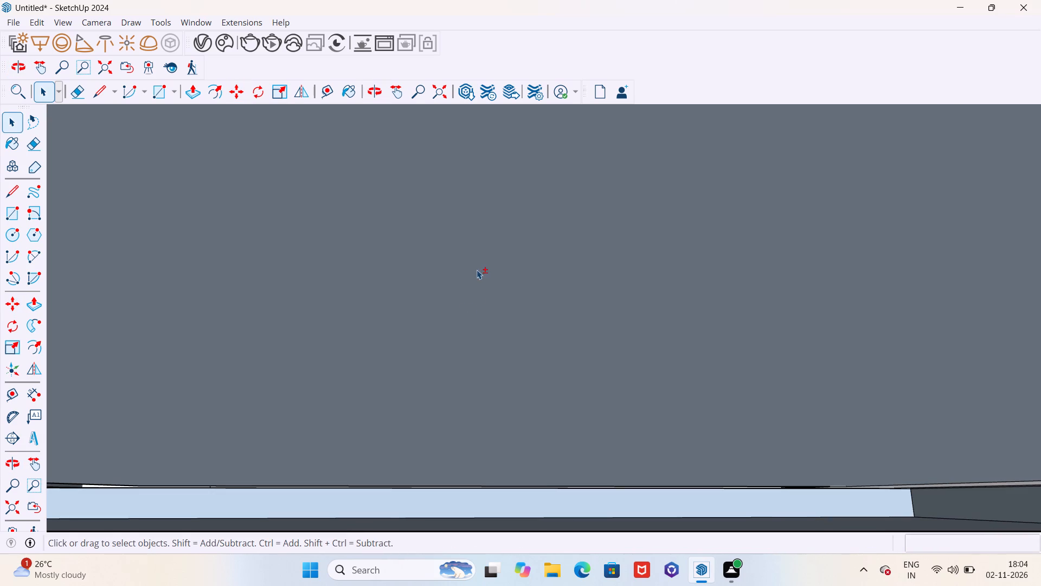
middle_click_drag(477, 270, 451, 537, "shift")
scroll(498, 251, "down", 3)
scroll(496, 237, "down", 1, "shift")
middle_click_drag(496, 237, 485, 334, "shift")
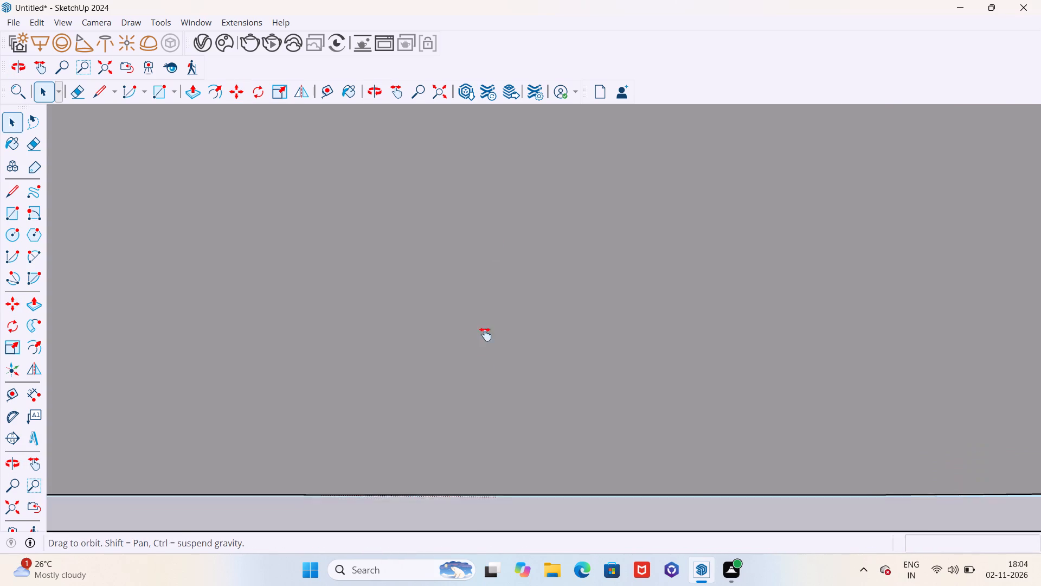
middle_click_drag(485, 334, 483, 510, "shift")
middle_click_drag(498, 276, 479, 570, "shift")
middle_click_drag(528, 266, 512, 402)
scroll(526, 283, "down", 1)
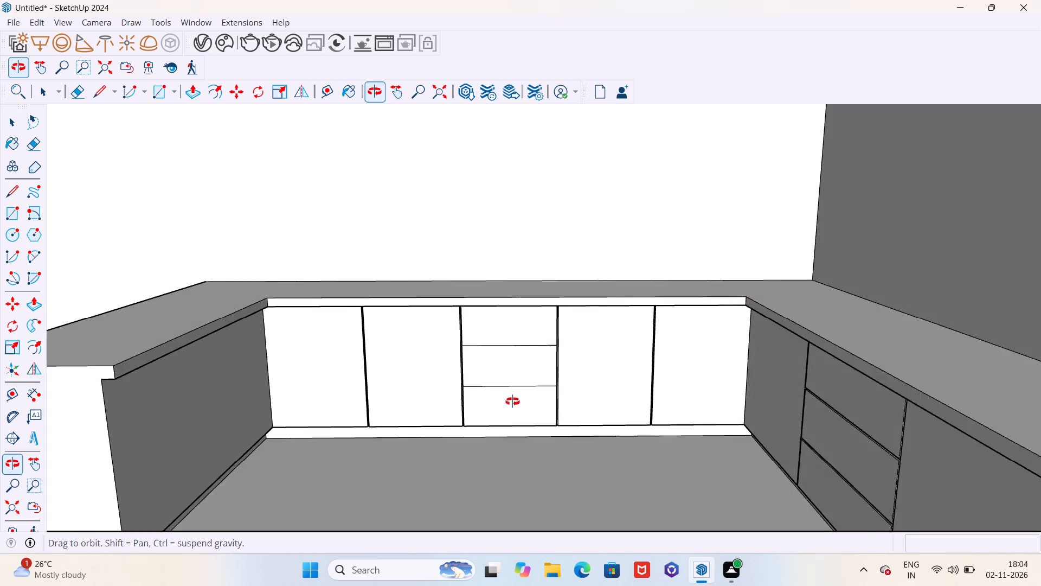
middle_click_drag(512, 402, 511, 404)
scroll(512, 355, "up", 6)
left_click(527, 331)
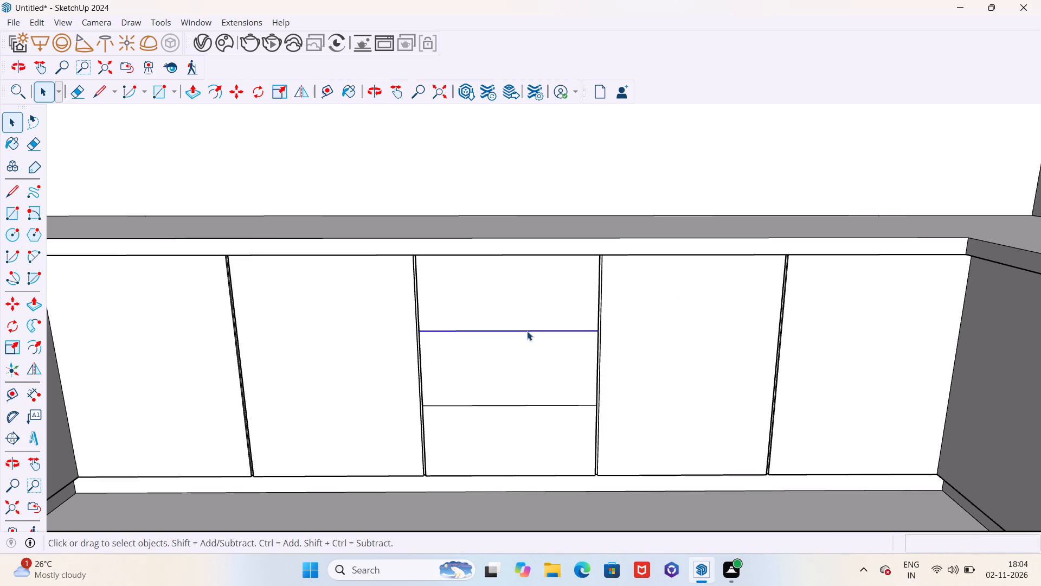
left_click(526, 408, "shift")
key("m")
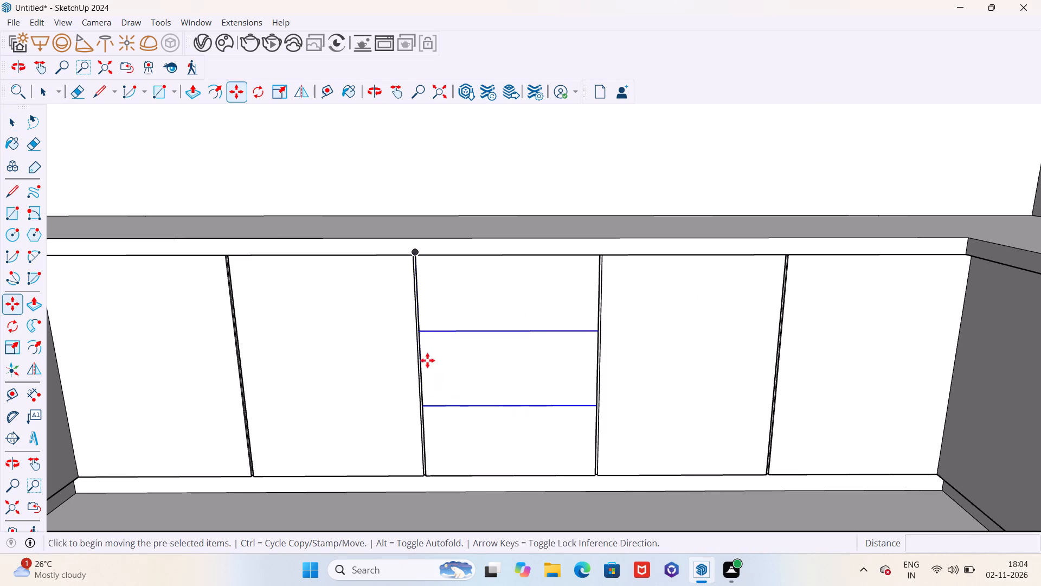
scroll(424, 347, "up", 10)
left_click(417, 325)
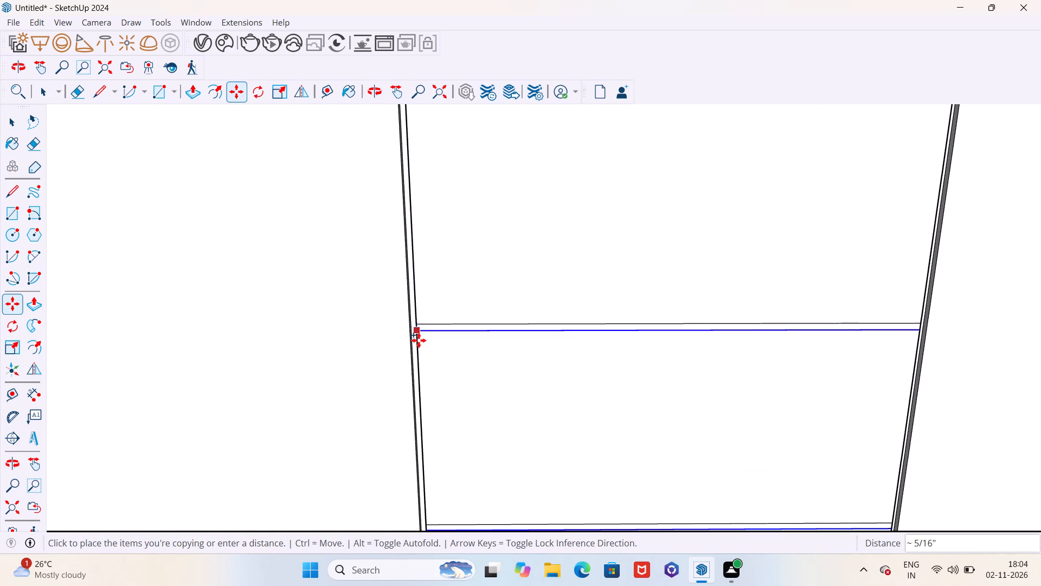
type(".3\"")
key("Return")
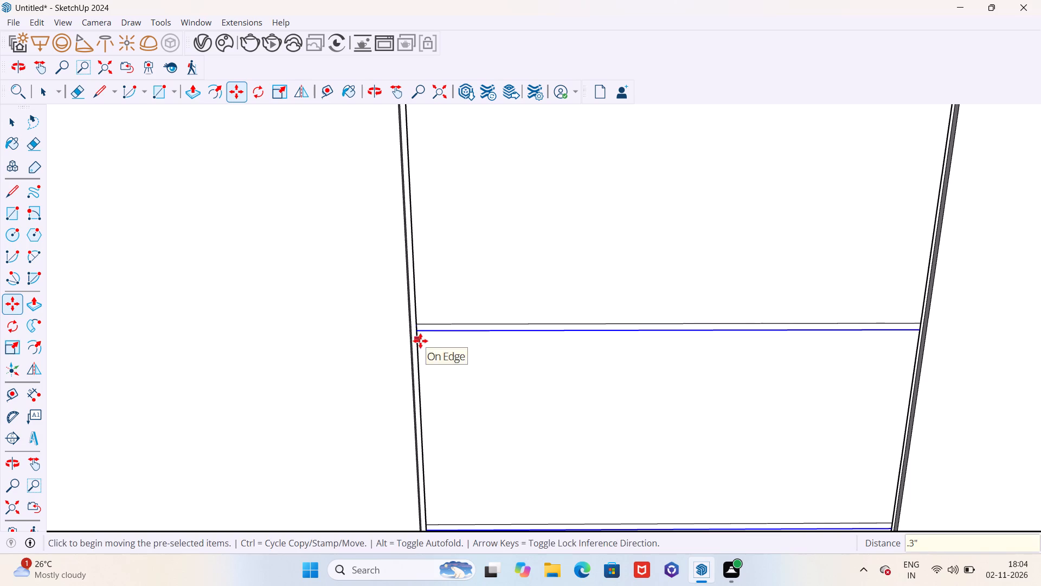
Push the two narrow horizontal strips between the middle panel's drawers inward 0.3" to form recessed gaps.
key("space")
key("p")
scroll(478, 332, "up", 5)
left_click(483, 323)
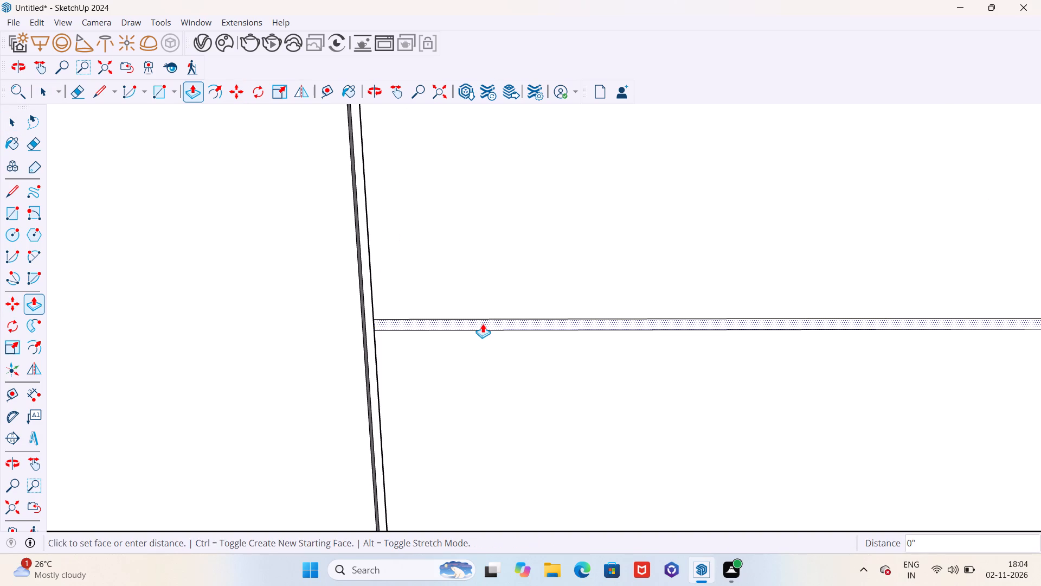
type(".3\"")
key("Return")
scroll(487, 286, "down", 11)
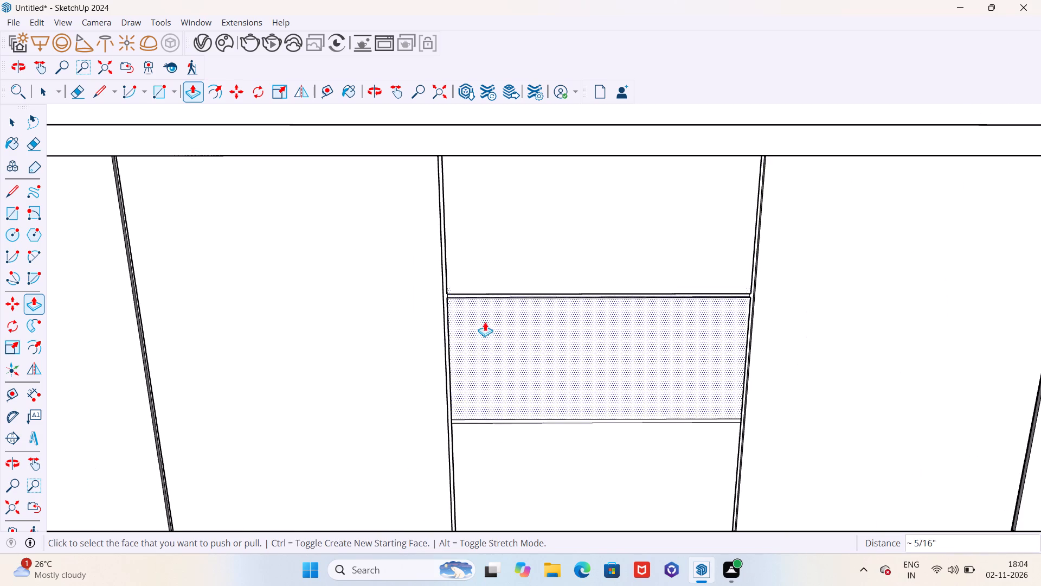
scroll(506, 432, "up", 12)
double_click(515, 409)
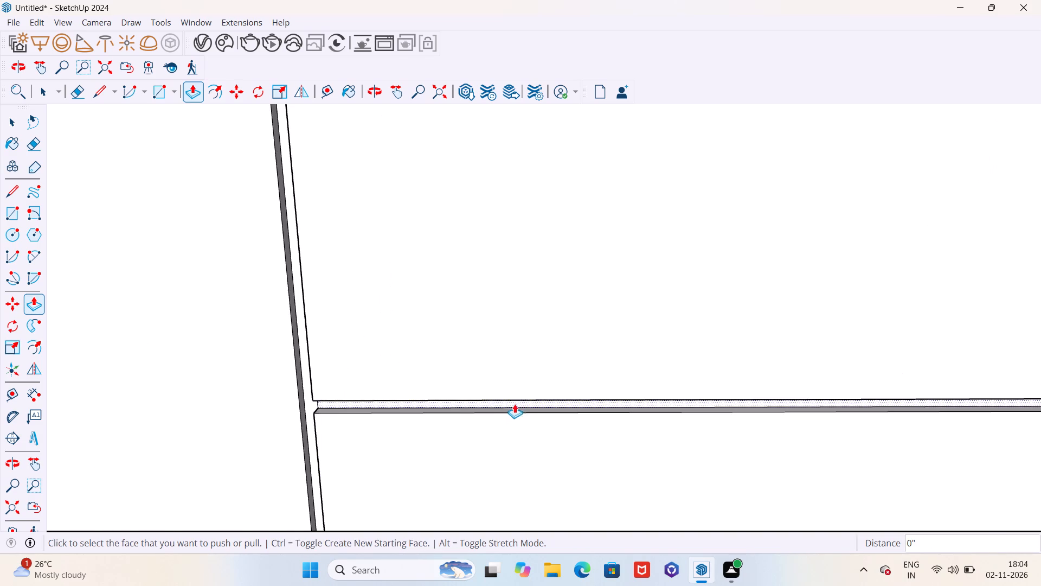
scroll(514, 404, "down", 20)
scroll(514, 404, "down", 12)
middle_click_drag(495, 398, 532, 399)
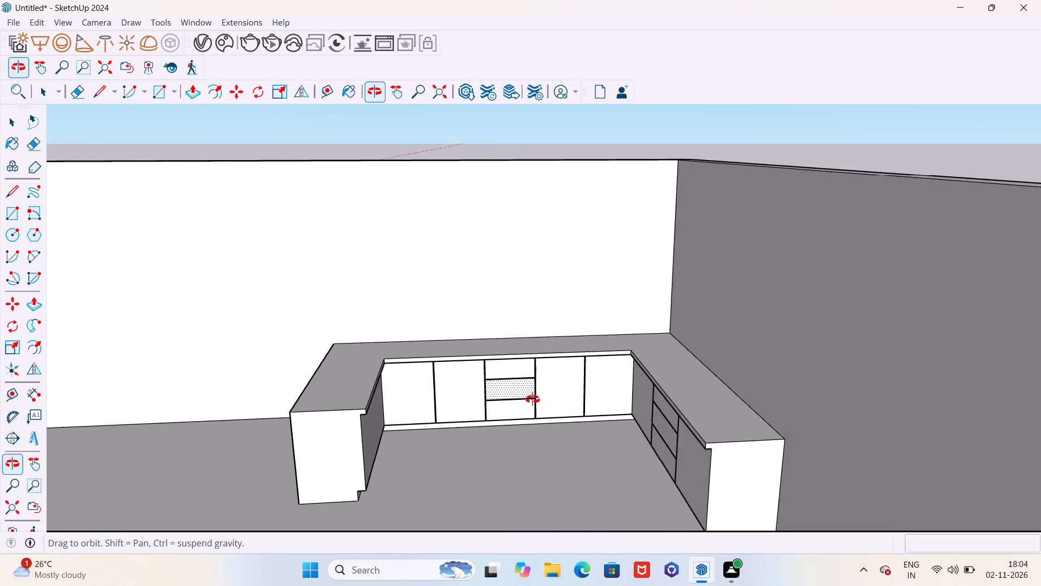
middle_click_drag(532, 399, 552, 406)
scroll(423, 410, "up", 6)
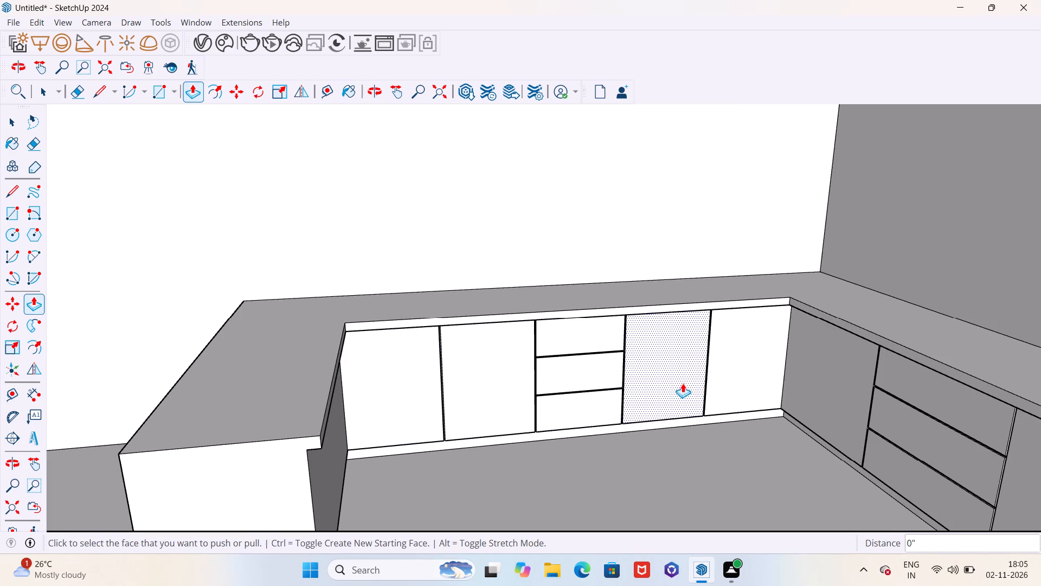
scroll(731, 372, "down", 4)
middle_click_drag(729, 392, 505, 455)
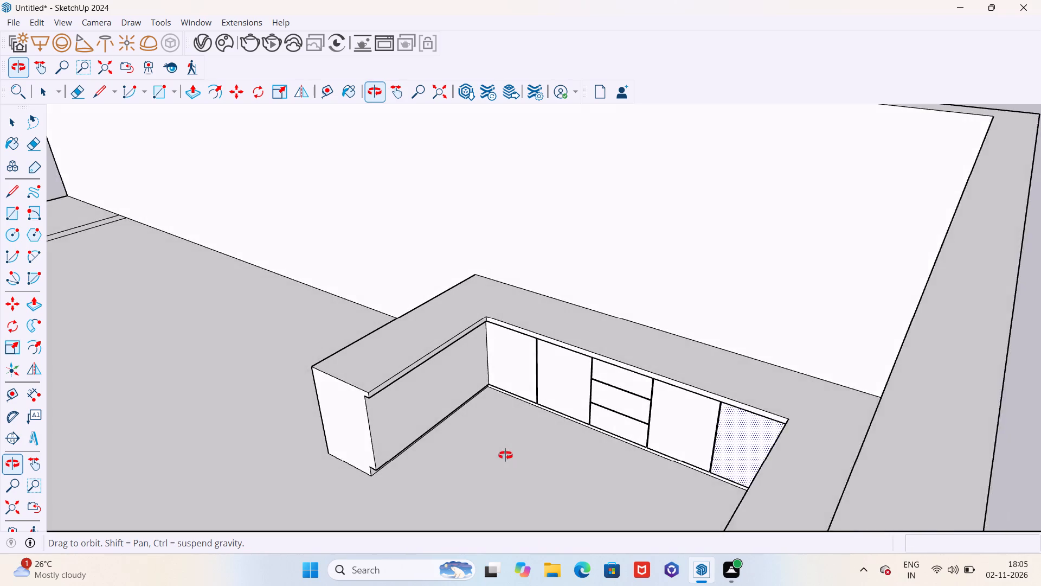
Copy the free-standing side run's outer vertical front edge 5' to the inner corner and divide the span into 2 equal spaces.
middle_click_drag(505, 455, 493, 459)
key("space")
scroll(393, 419, "up", 6)
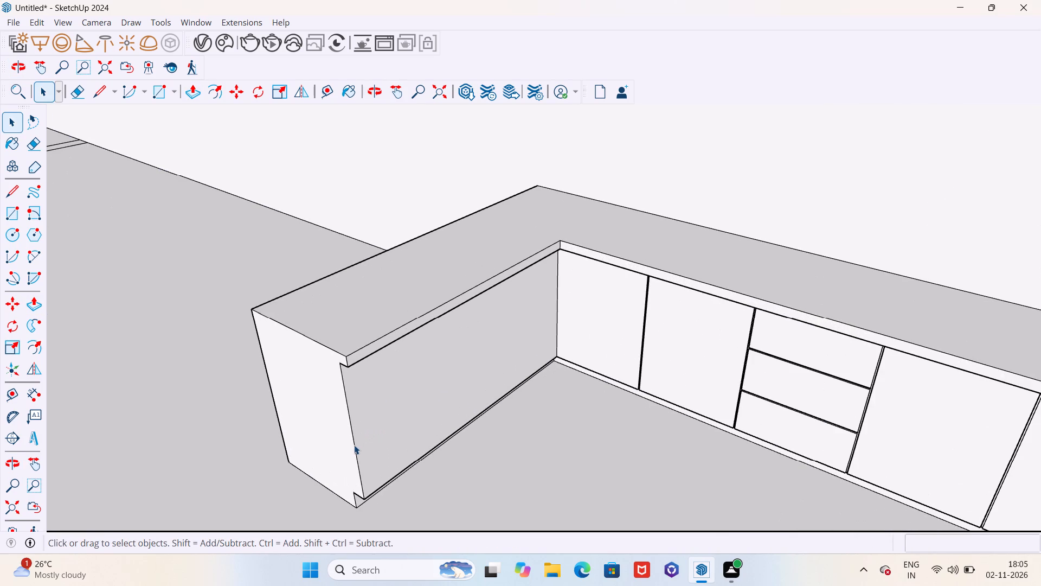
left_click(354, 445)
key("m")
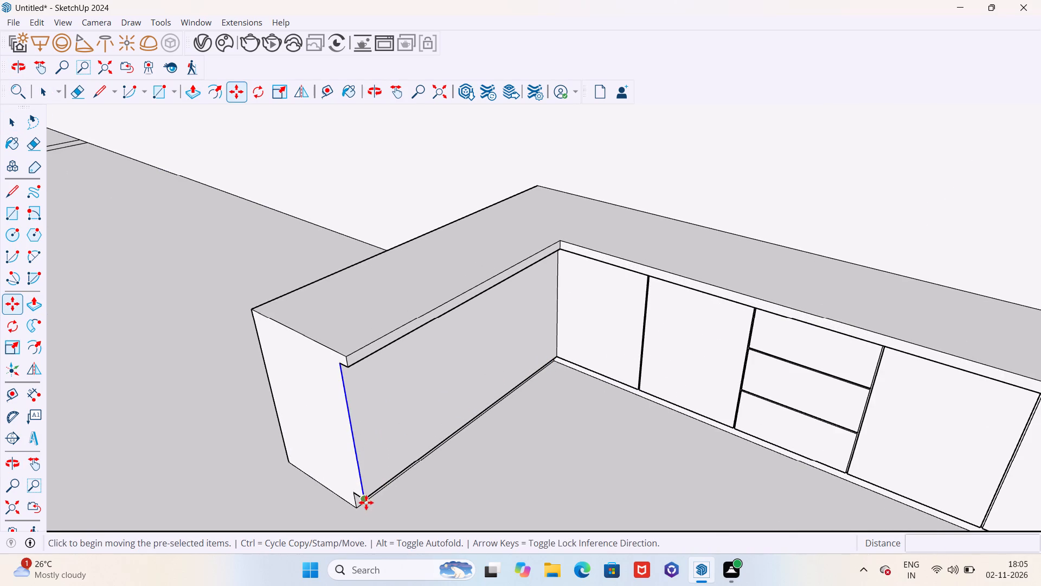
left_click(364, 501)
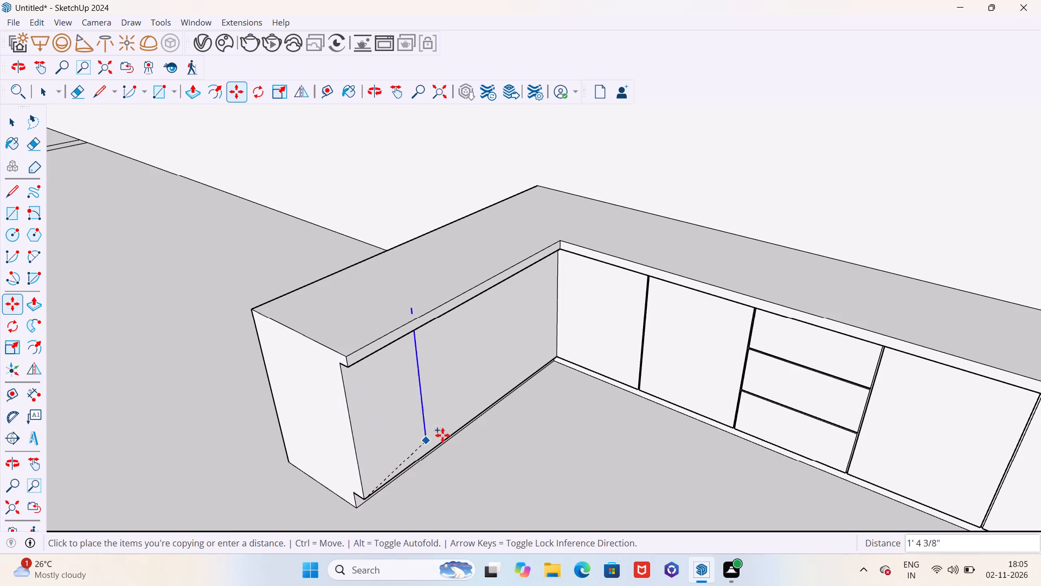
left_click(555, 360)
key("slash")
key("2")
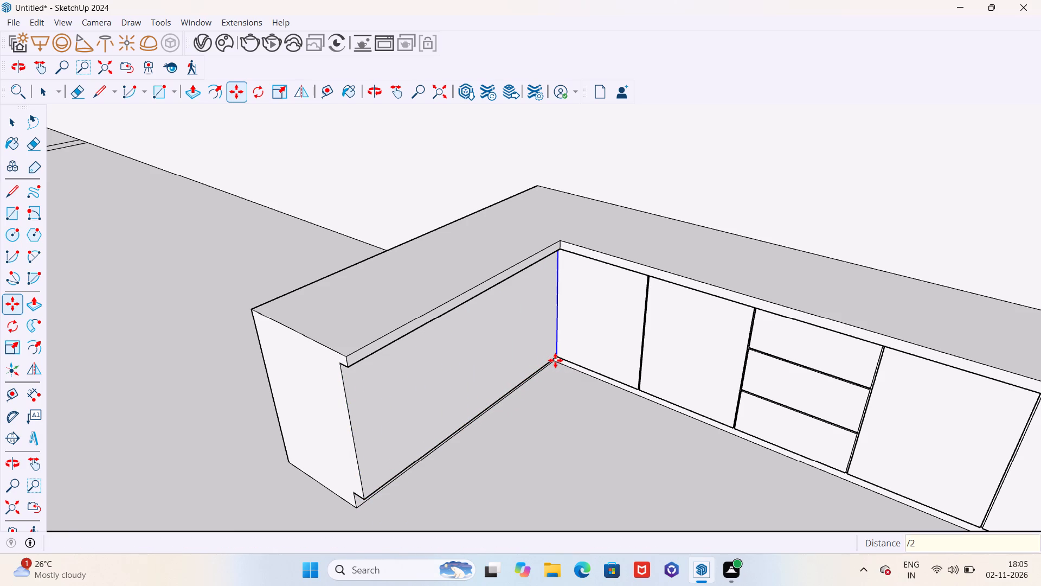
key("Return")
Copy the new vertical divider on the free-standing side run 0.3" sideways to outline a narrow gap between its two panels.
scroll(550, 372, "down", 2)
middle_click_drag(542, 388, 500, 412)
key("space")
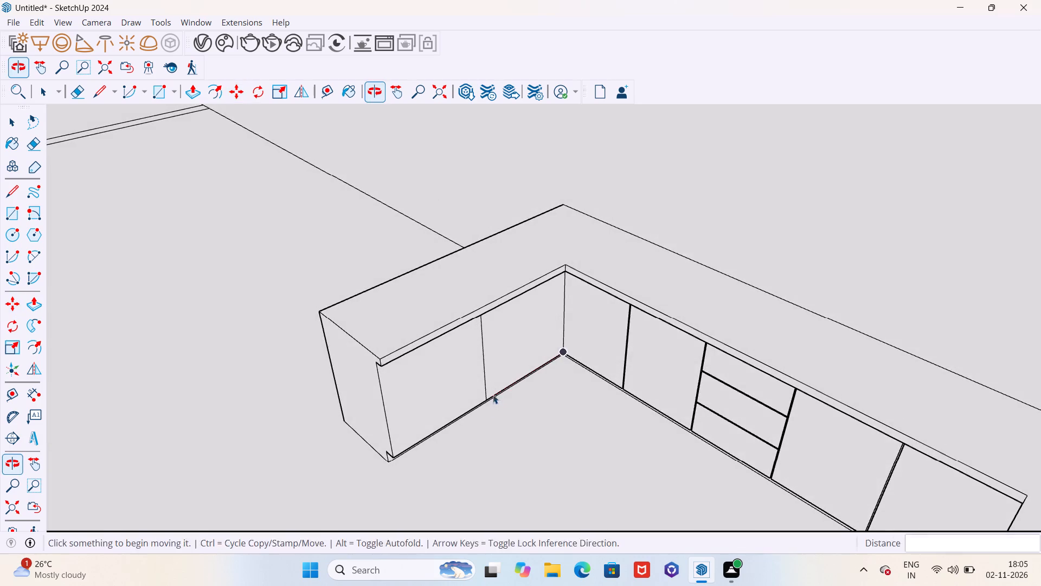
scroll(488, 380, "up", 4)
left_click(485, 375)
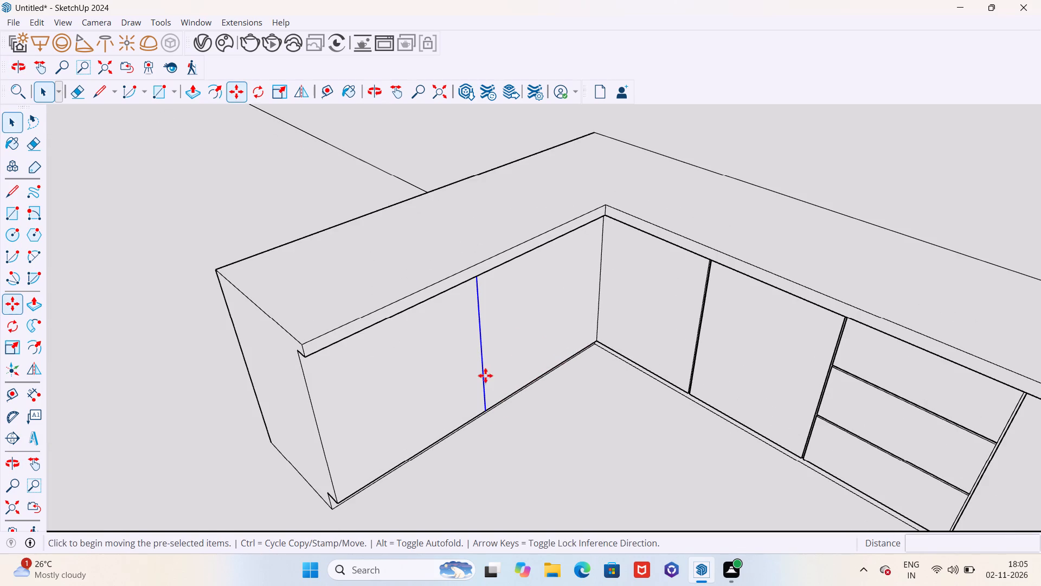
key("m")
left_click(486, 409)
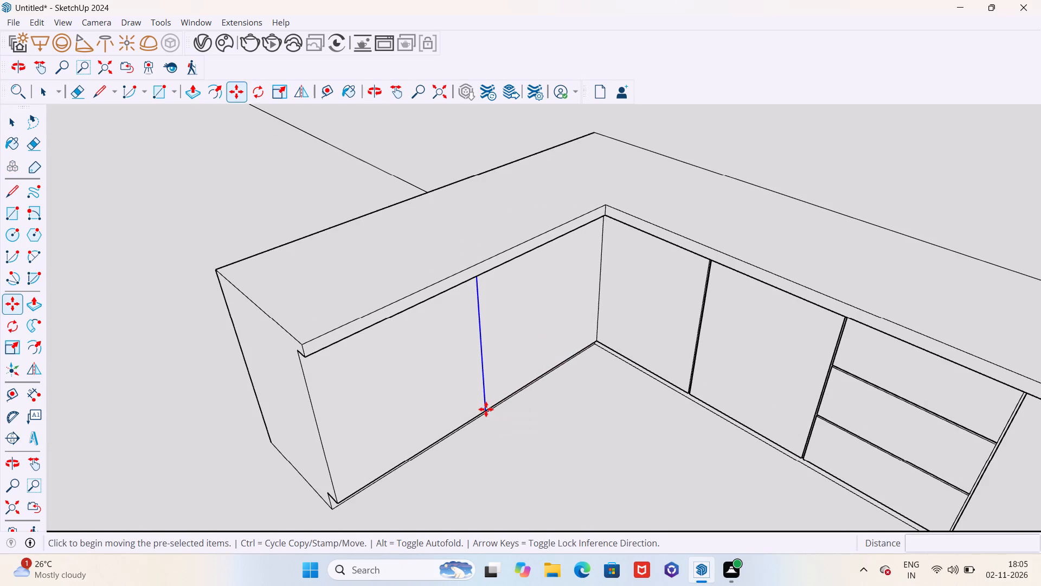
type(".3\"")
key("Return")
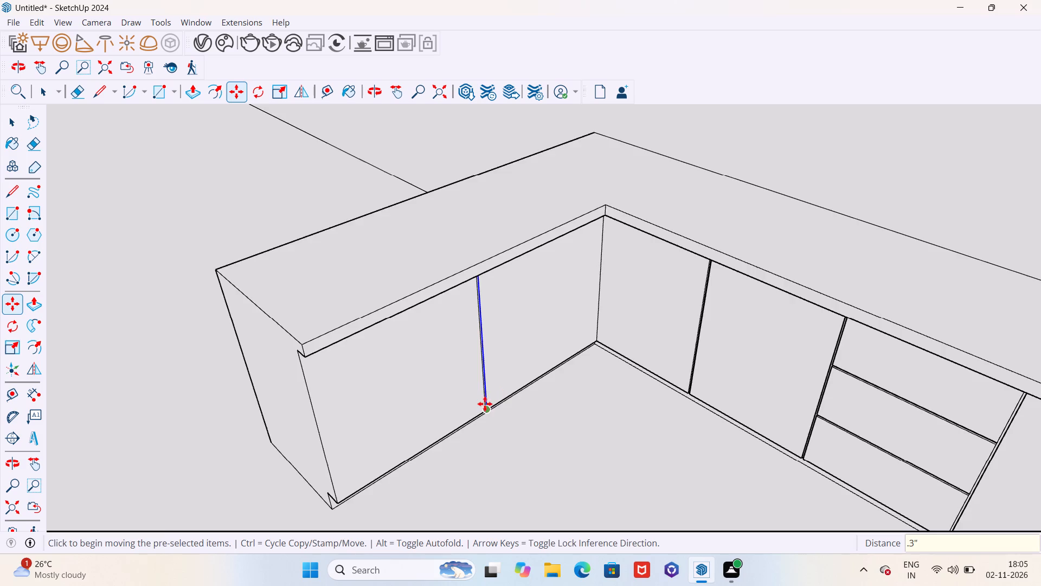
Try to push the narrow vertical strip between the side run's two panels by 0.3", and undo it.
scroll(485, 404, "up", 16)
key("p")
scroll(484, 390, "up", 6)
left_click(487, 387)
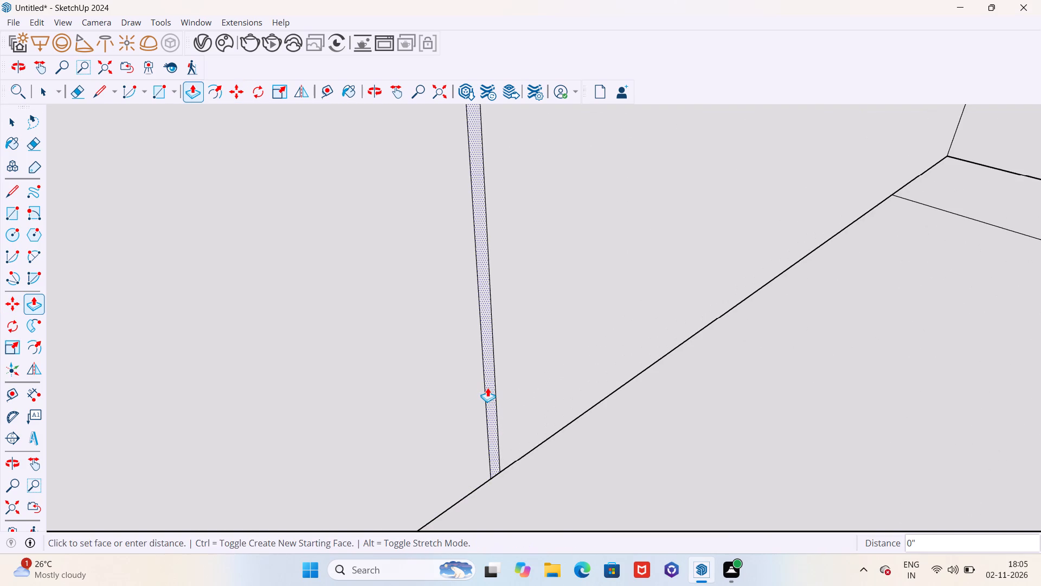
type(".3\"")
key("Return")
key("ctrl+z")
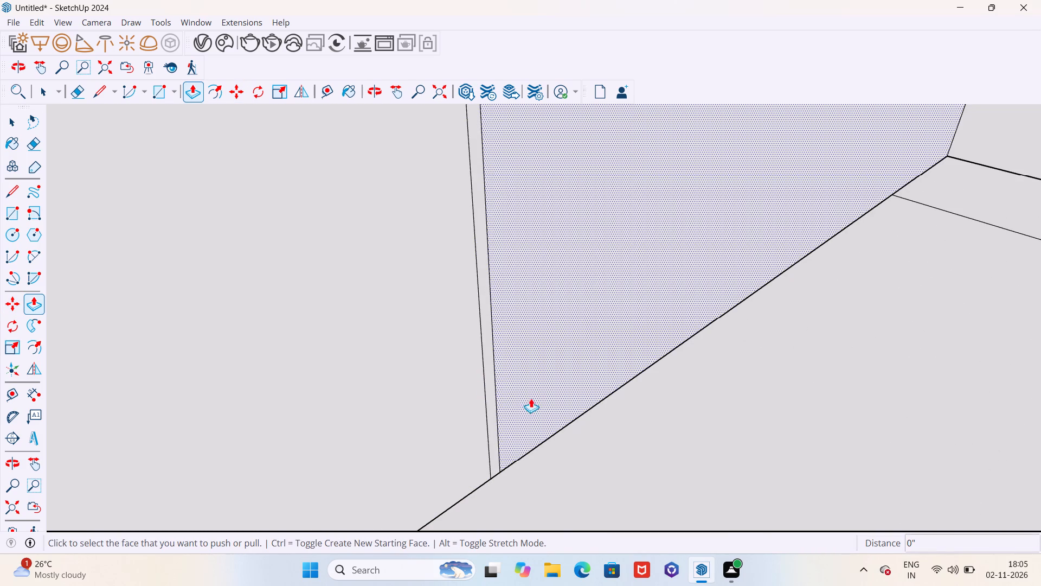
Push the narrow vertical strip between the free-standing side run's two panels inward 0.3" to form a recessed gap.
left_click(497, 442)
type(".3\":")
key("Return")
scroll(615, 426, "down", 2)
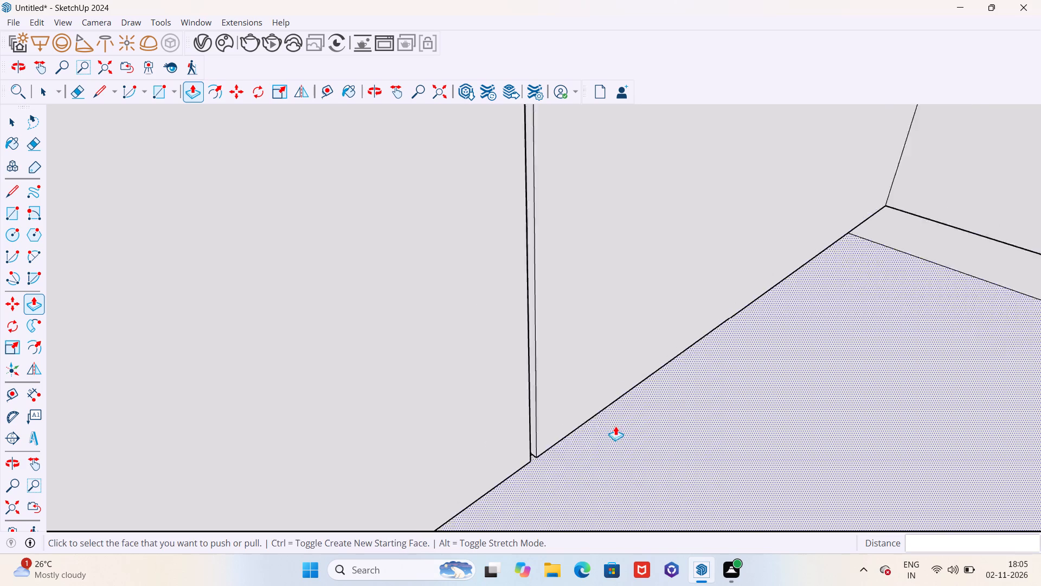
scroll(615, 426, "down", 8)
key("space")
scroll(608, 431, "down", 11)
Examine the U-shaped counter and the surrounding room from several angles and distances.
middle_click_drag(626, 428, 695, 373)
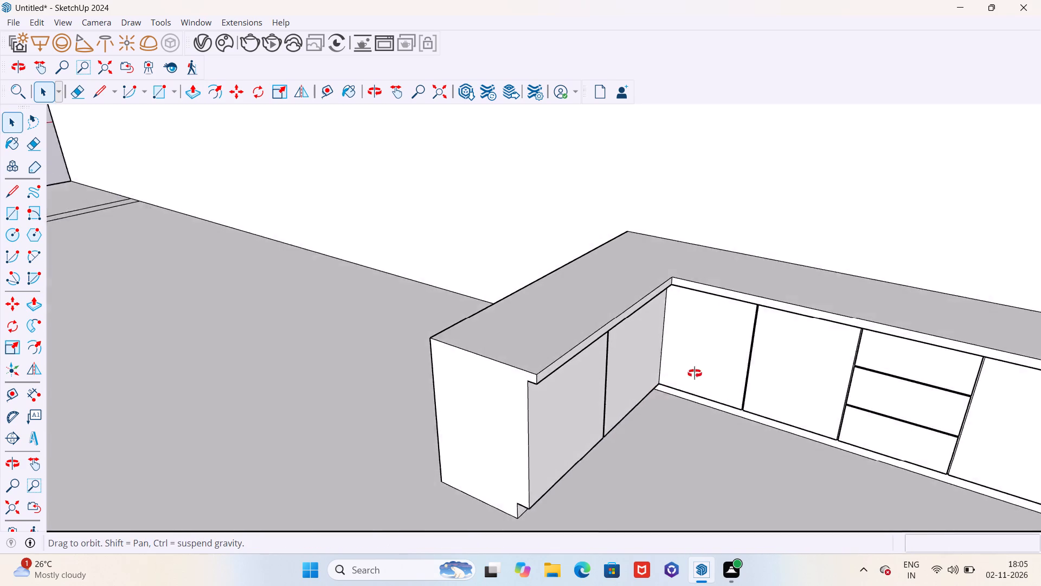
middle_click_drag(695, 373, 905, 326)
scroll(717, 321, "down", 6)
middle_click_drag(687, 319, 933, 378)
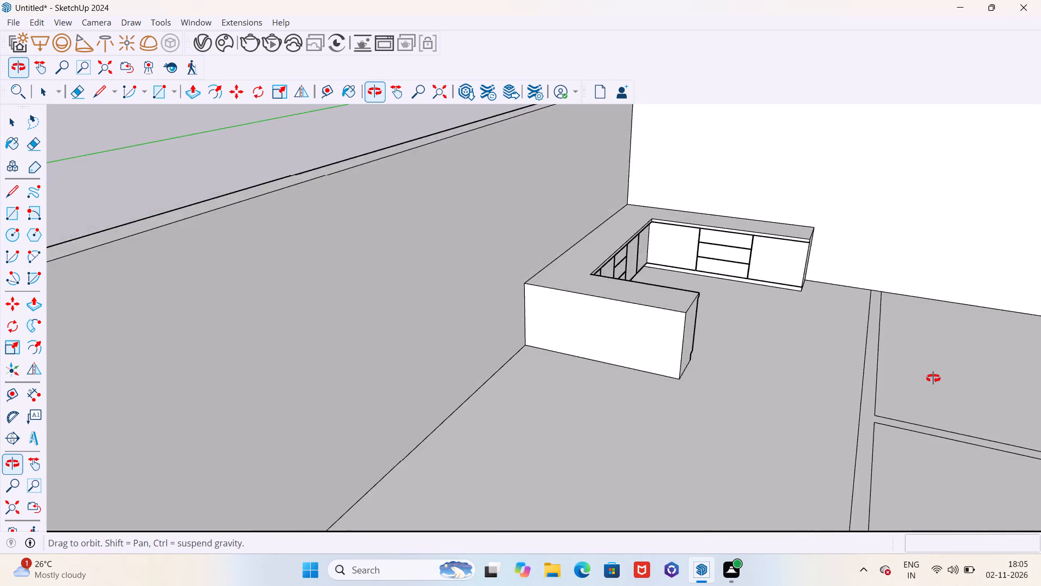
middle_click_drag(933, 378, 815, 324)
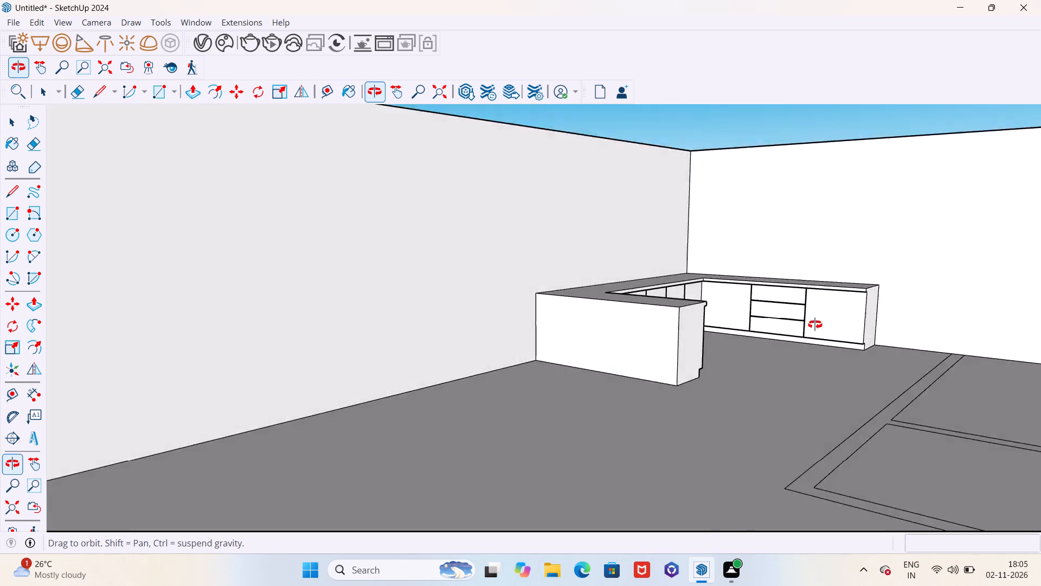
middle_click_drag(815, 324, 909, 317)
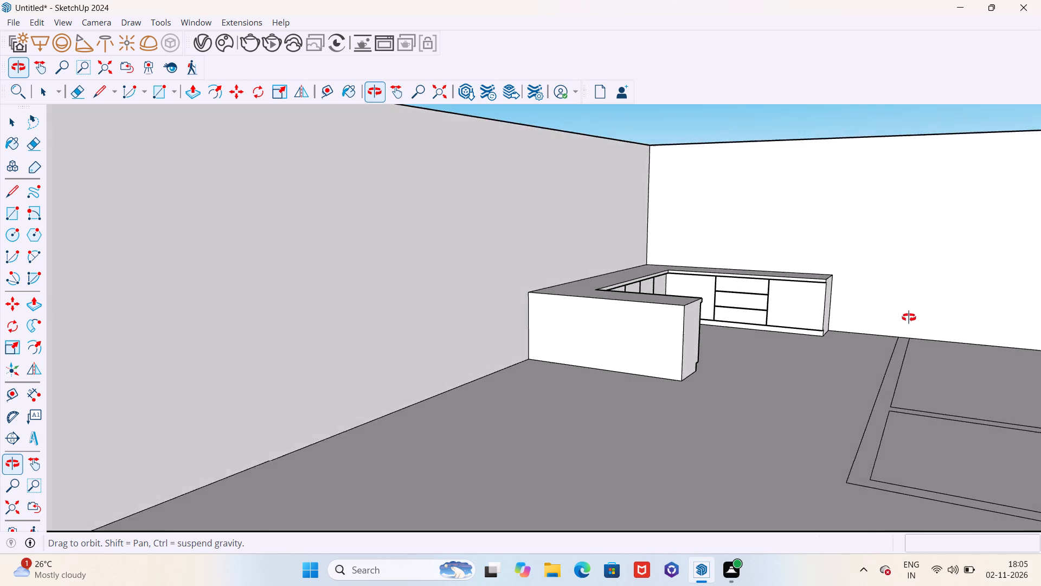
middle_click_drag(909, 317, 920, 322)
middle_click_drag(652, 352, 696, 352)
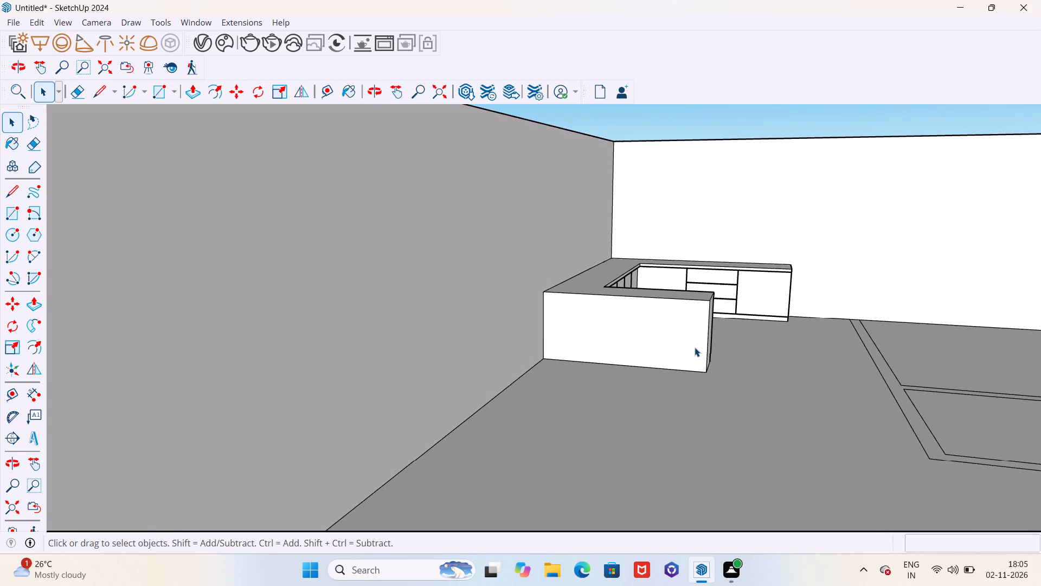
middle_click_drag(670, 353, 523, 394)
scroll(538, 381, "up", 4)
middle_click_drag(536, 380, 596, 379)
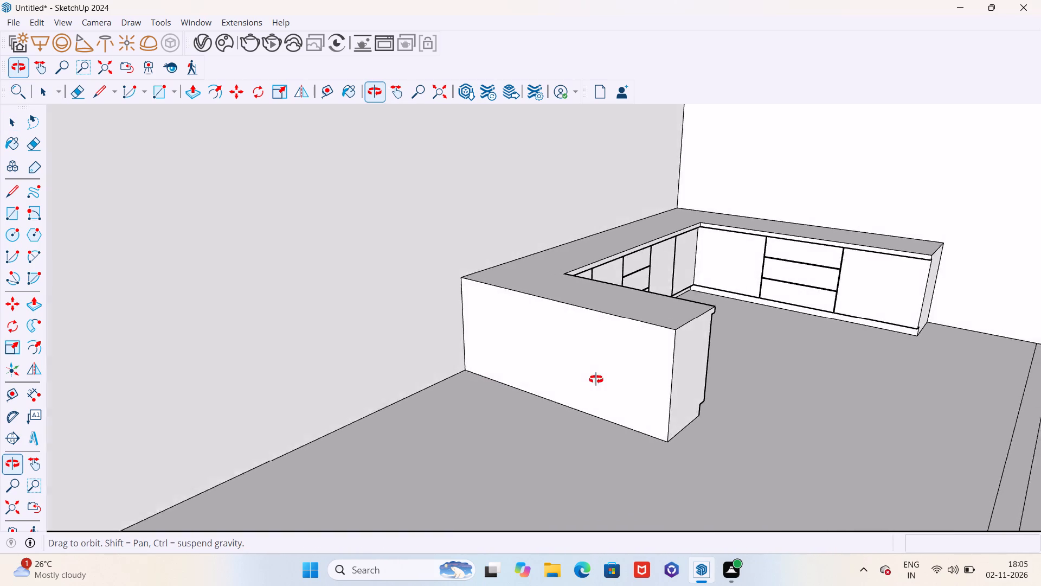
middle_click_drag(596, 379, 613, 381)
scroll(526, 412, "down", 3)
middle_click_drag(523, 403, 453, 342)
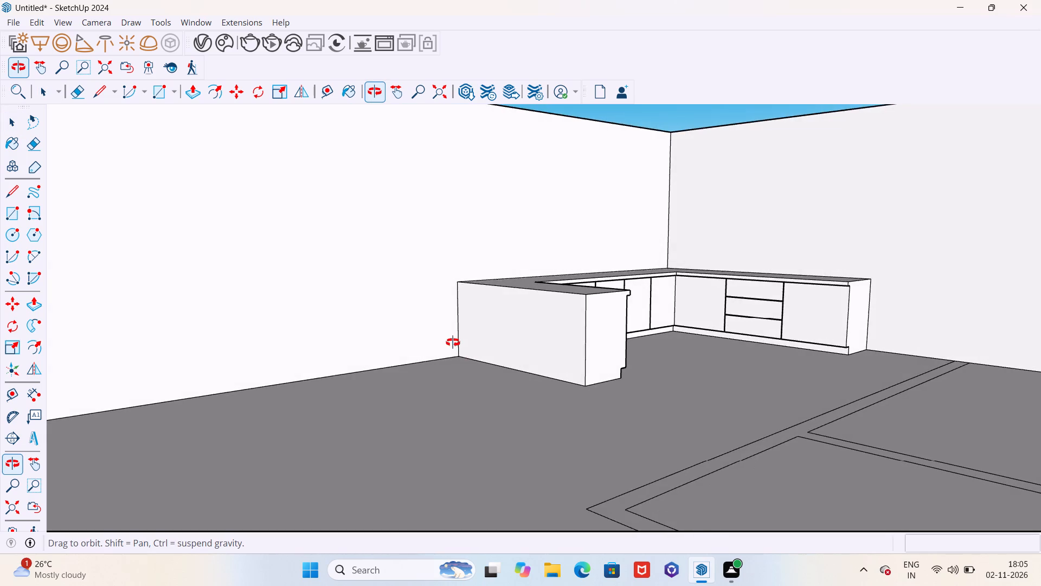
middle_click_drag(453, 342, 502, 350)
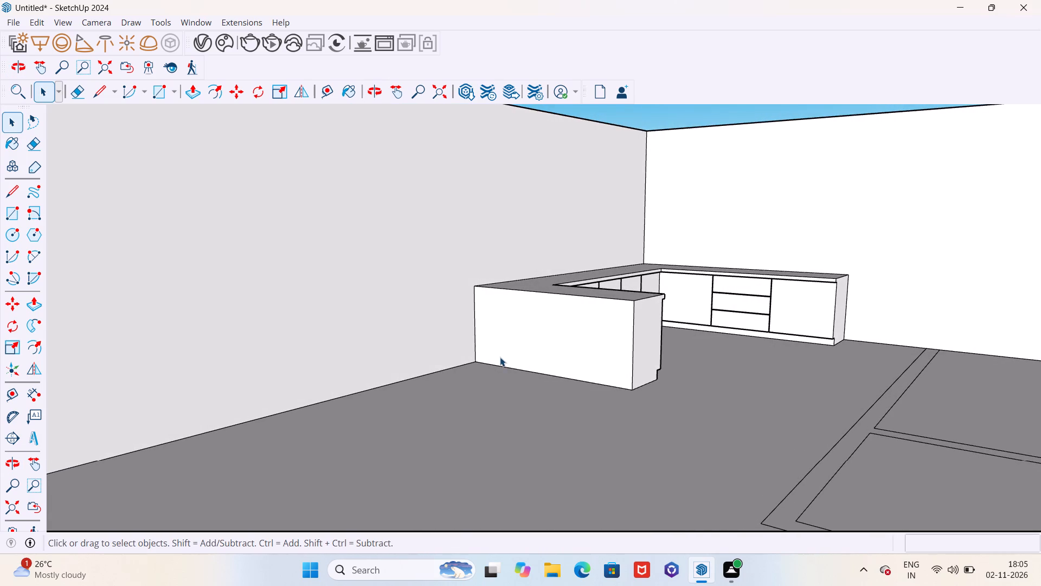
middle_click_drag(557, 353, 434, 391)
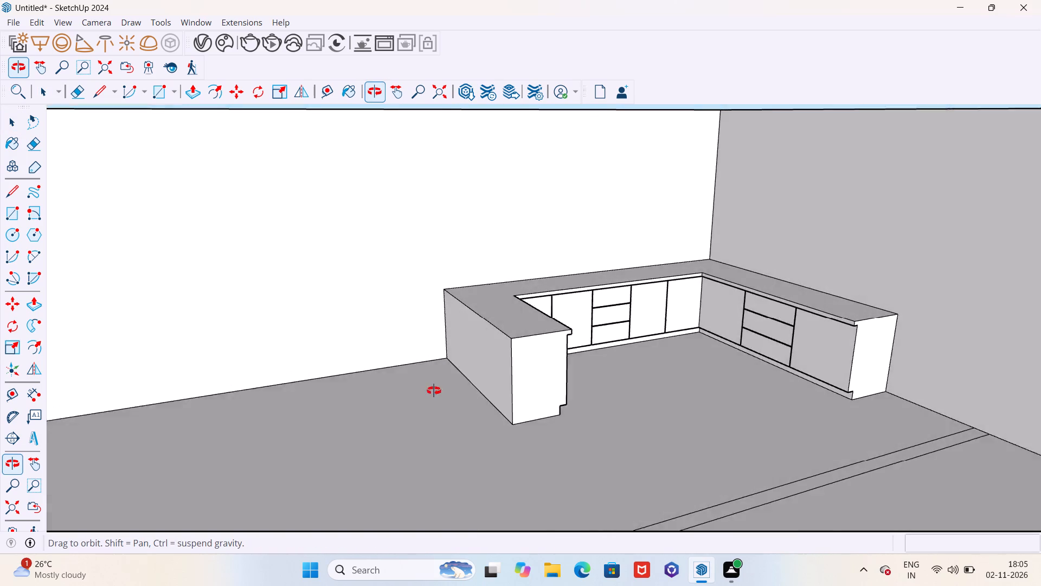
middle_click_drag(434, 391, 583, 412)
scroll(513, 423, "down", 6)
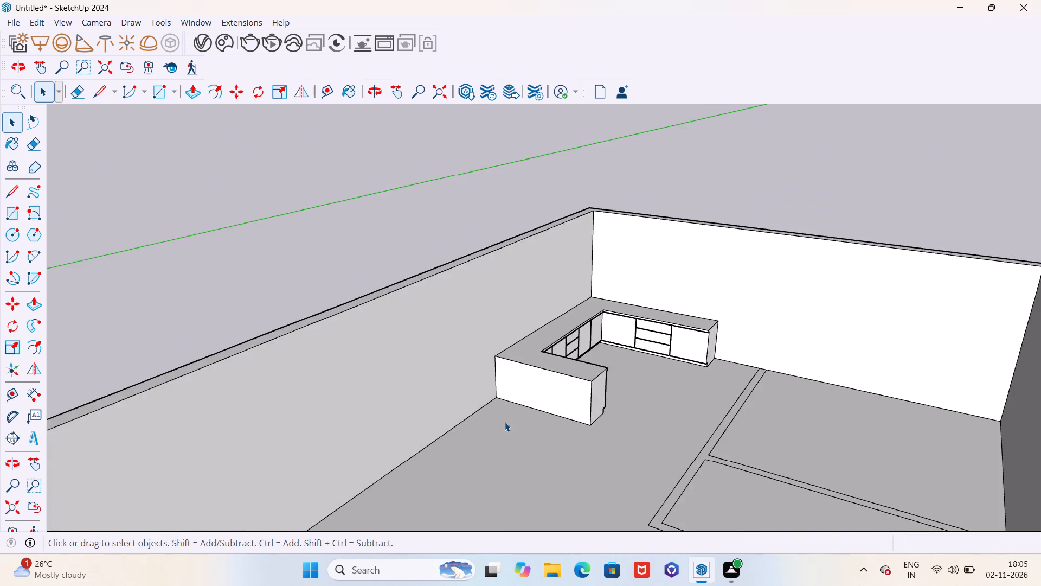
scroll(505, 422, "down", 4)
middle_click_drag(488, 421, 344, 444)
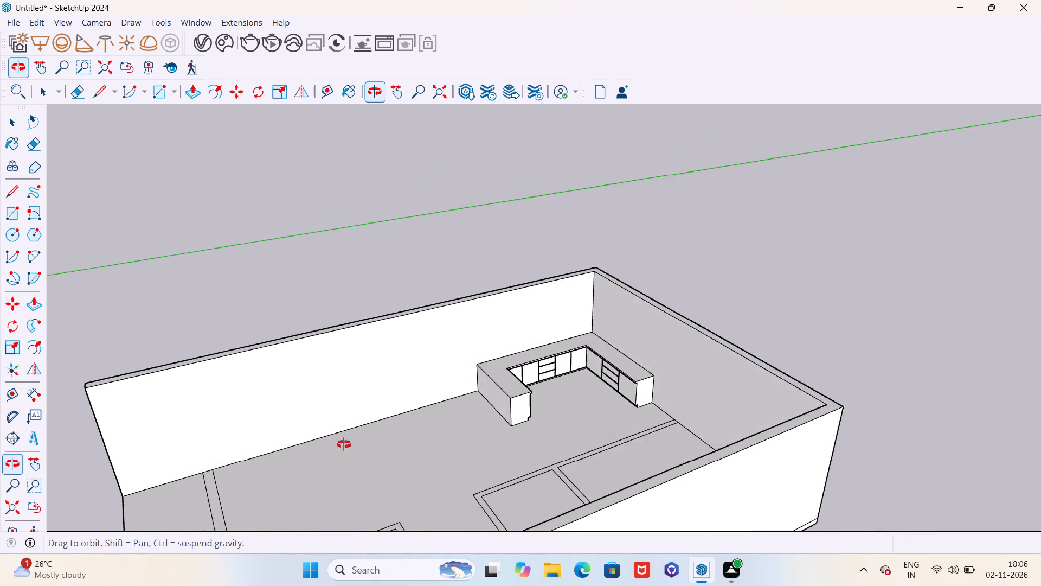
middle_click_drag(344, 444, 225, 444)
scroll(522, 395, "up", 5)
middle_click_drag(446, 390, 744, 398)
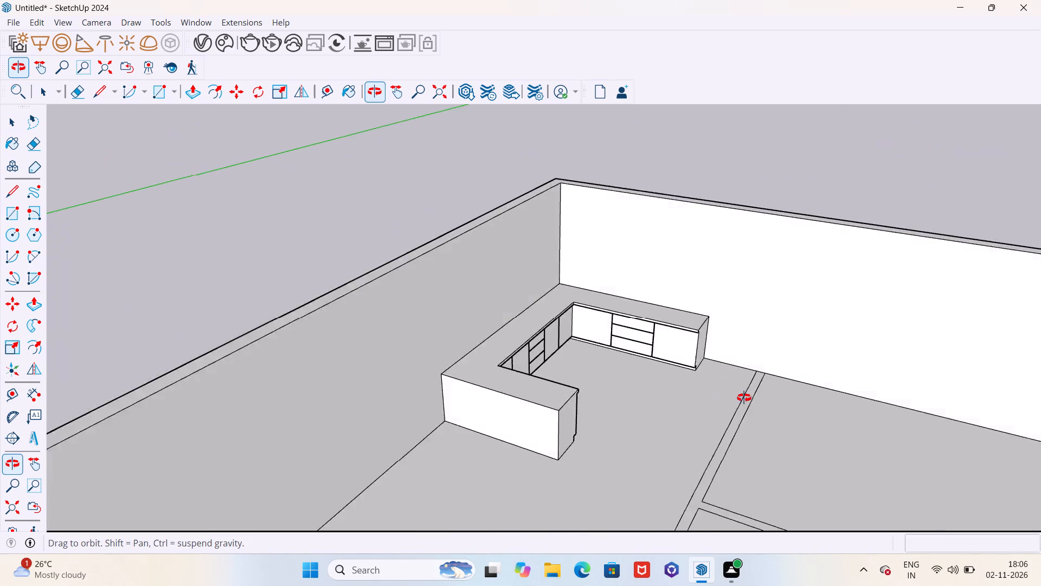
middle_click_drag(744, 398, 750, 397)
middle_click_drag(622, 401, 638, 373)
Place a vertical guide along the wall-side edge of the counter's end, where the drawer run stops against the wall.
key("t")
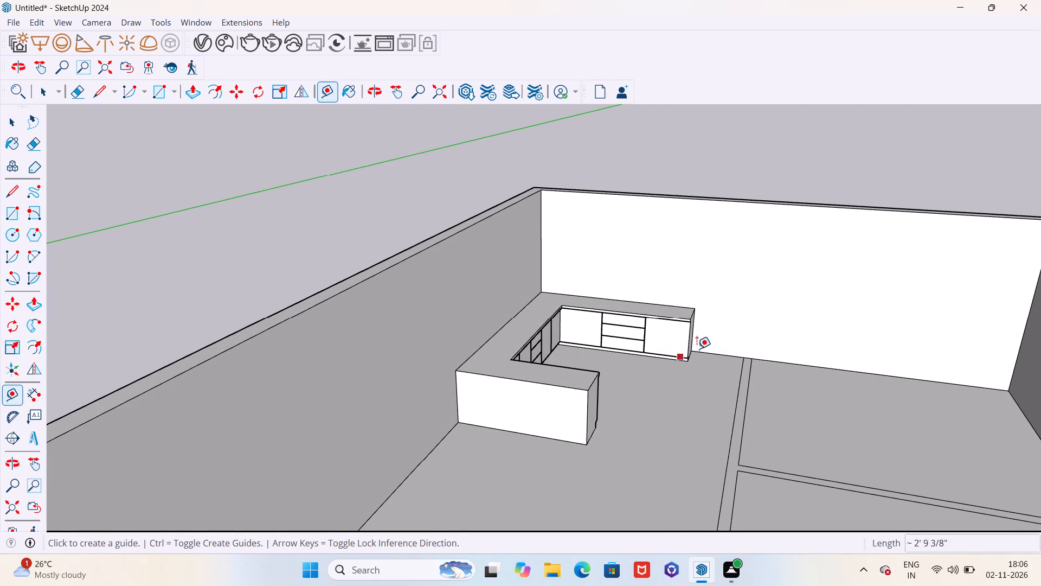
scroll(698, 344, "up", 9)
middle_click_drag(684, 333, 642, 305)
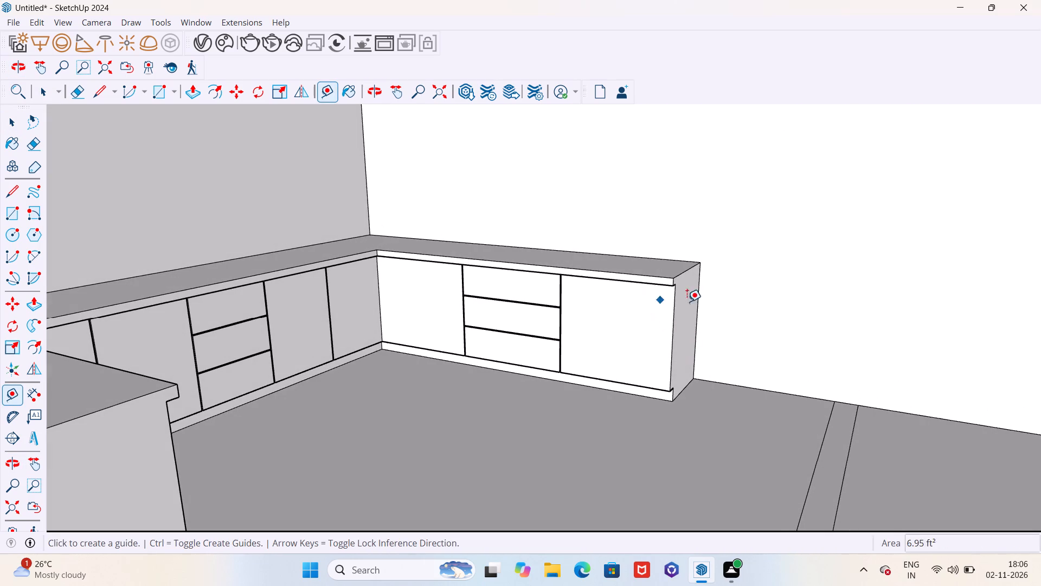
left_click(693, 342)
left_click(693, 303)
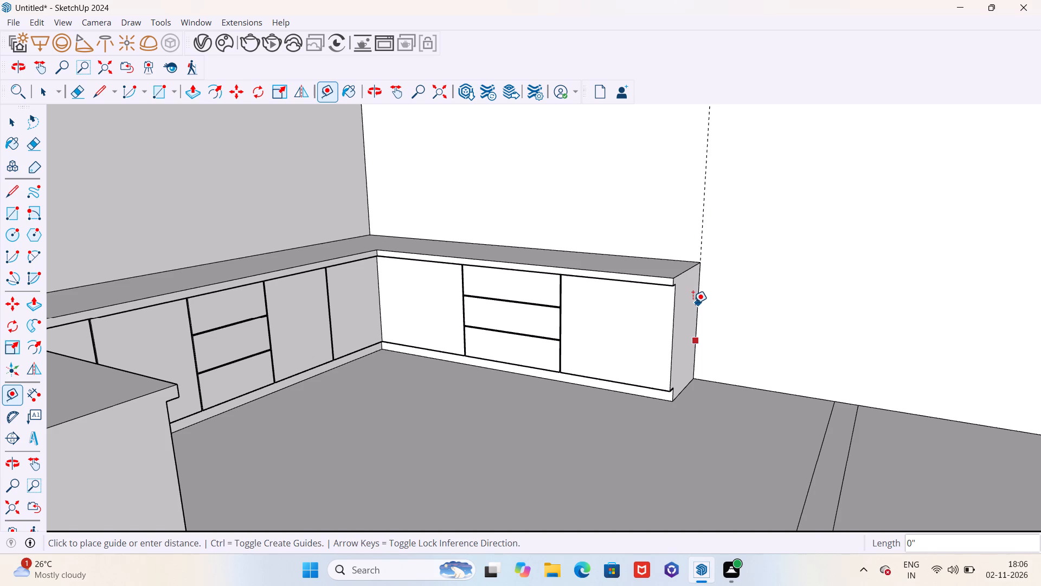
Place a second vertical guide on the wall 3'4" from the counter-end guide, at the near corner of the partition outline.
scroll(694, 305, "down", 6)
middle_click_drag(709, 328, 751, 337)
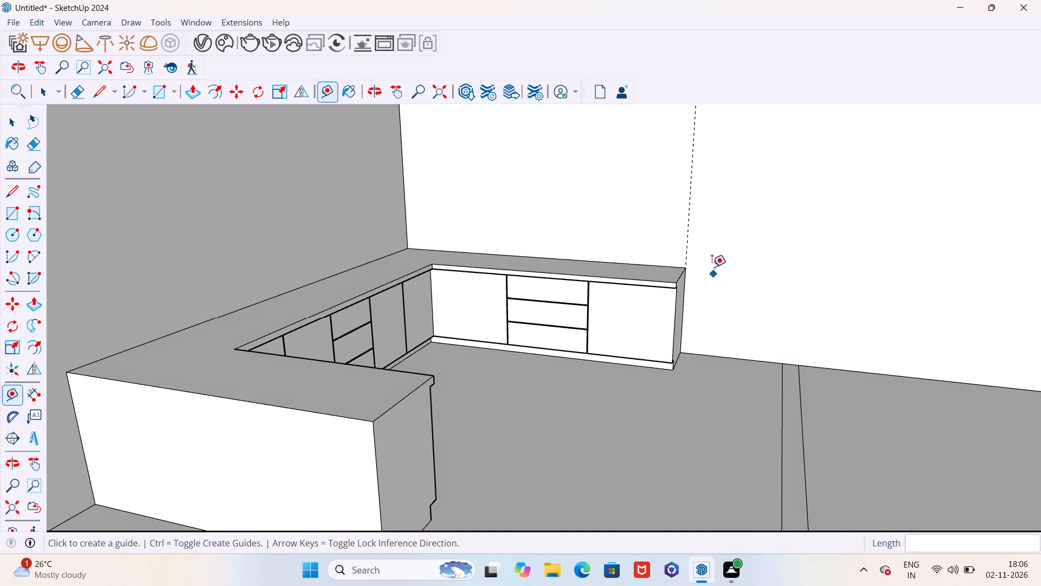
left_click(686, 231)
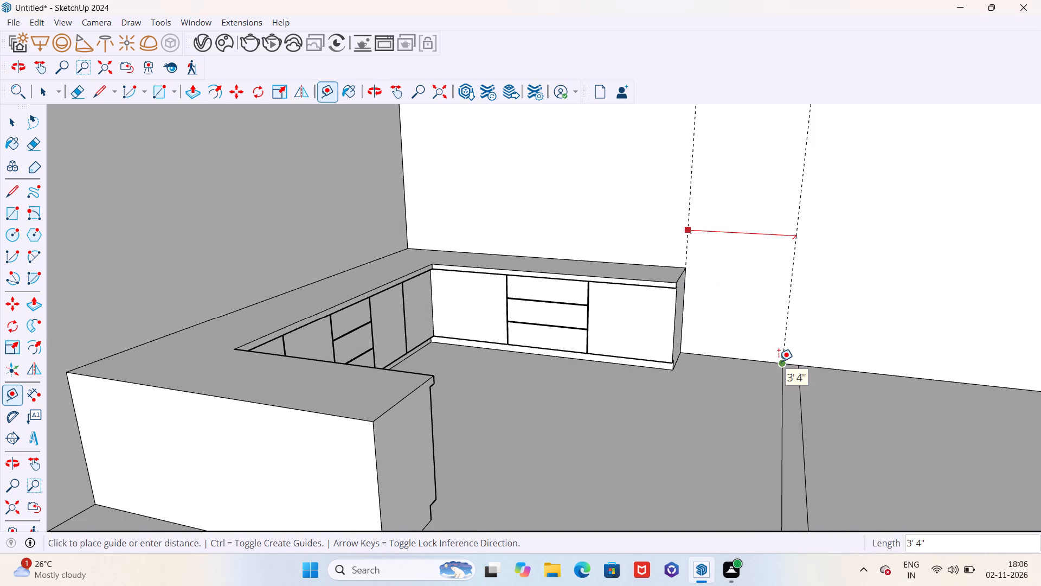
left_click(779, 361)
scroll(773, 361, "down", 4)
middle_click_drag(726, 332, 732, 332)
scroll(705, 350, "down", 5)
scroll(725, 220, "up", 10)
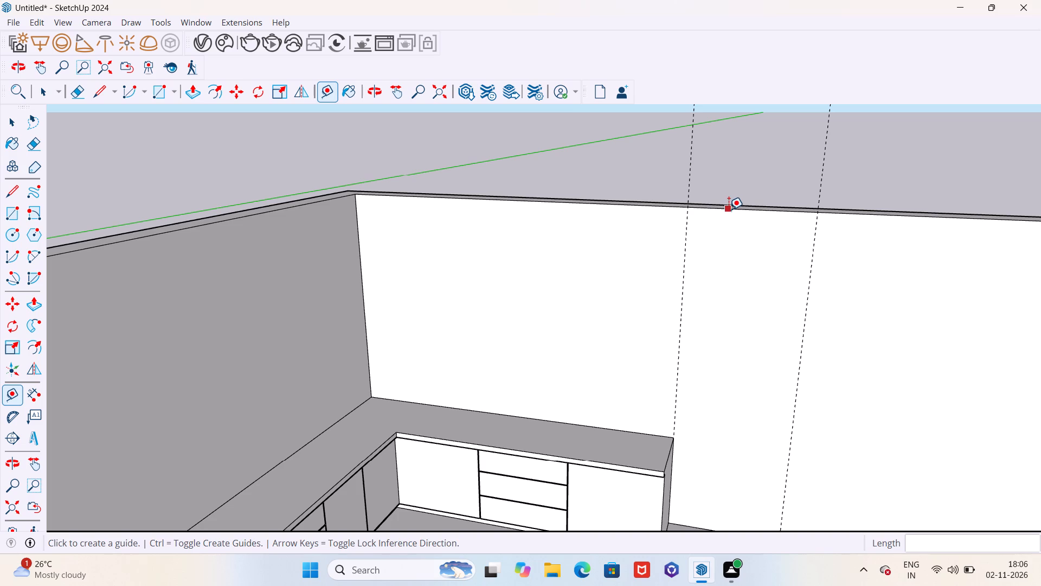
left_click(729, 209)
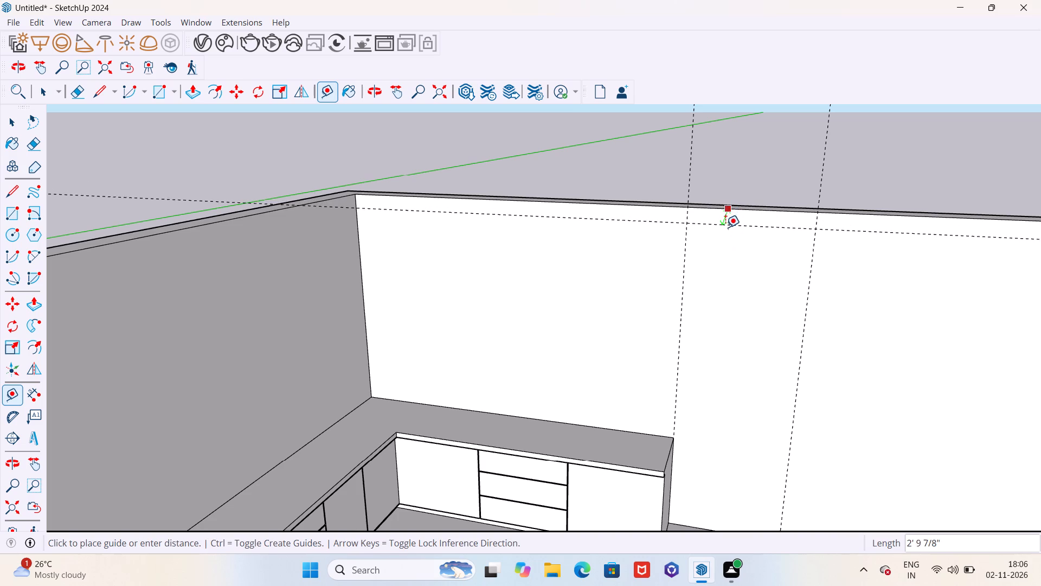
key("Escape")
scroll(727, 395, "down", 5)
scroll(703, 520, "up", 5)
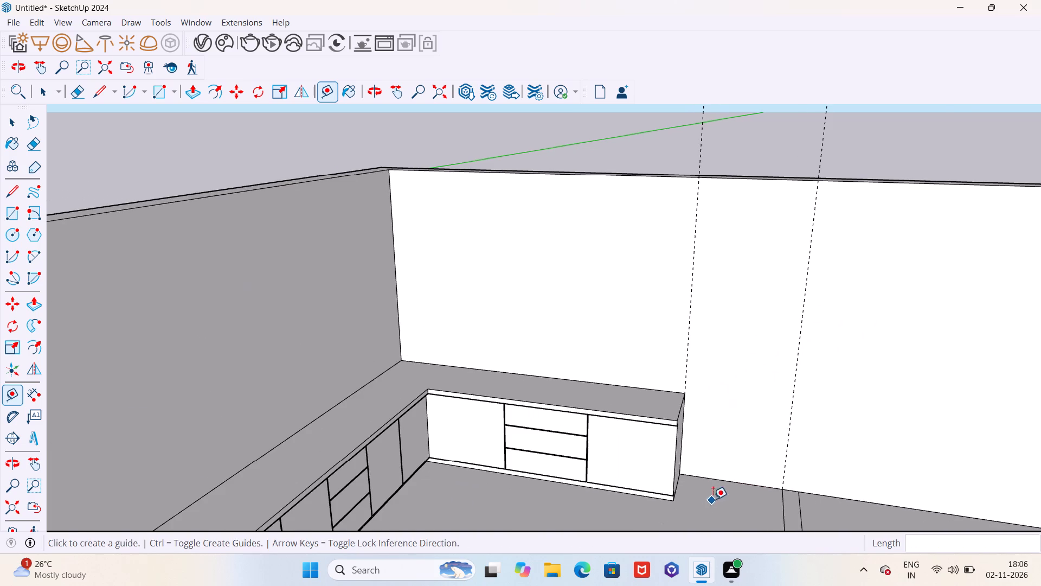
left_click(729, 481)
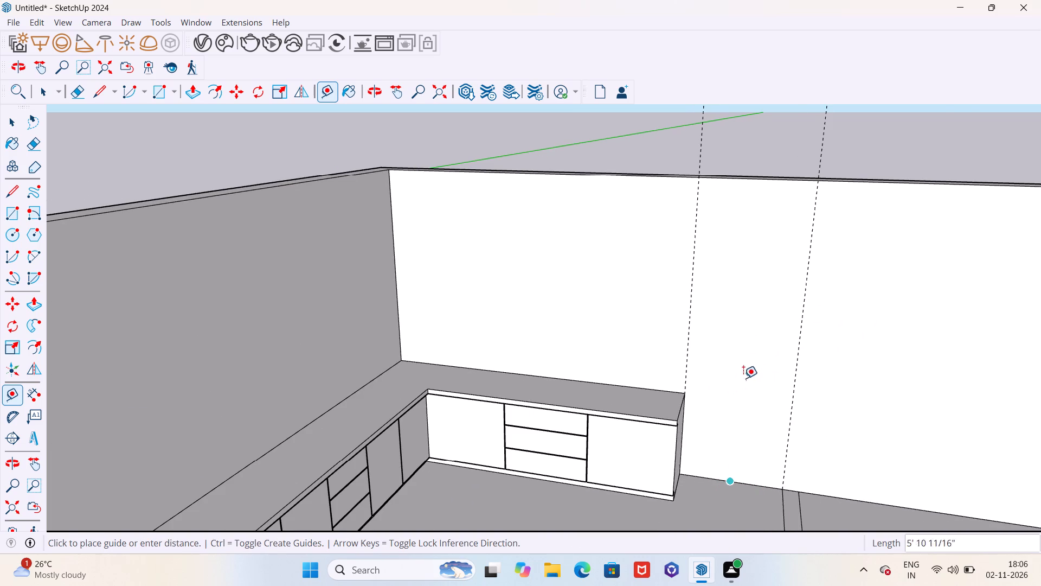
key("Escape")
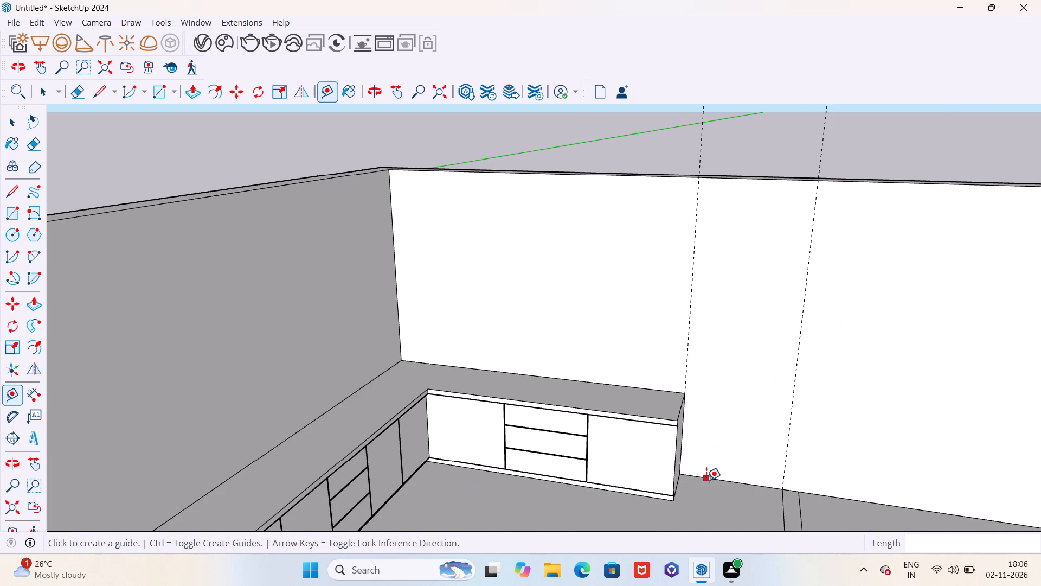
Place a horizontal guide on the wall 6' above its floor line, crossing the two vertical guides.
left_click(706, 480)
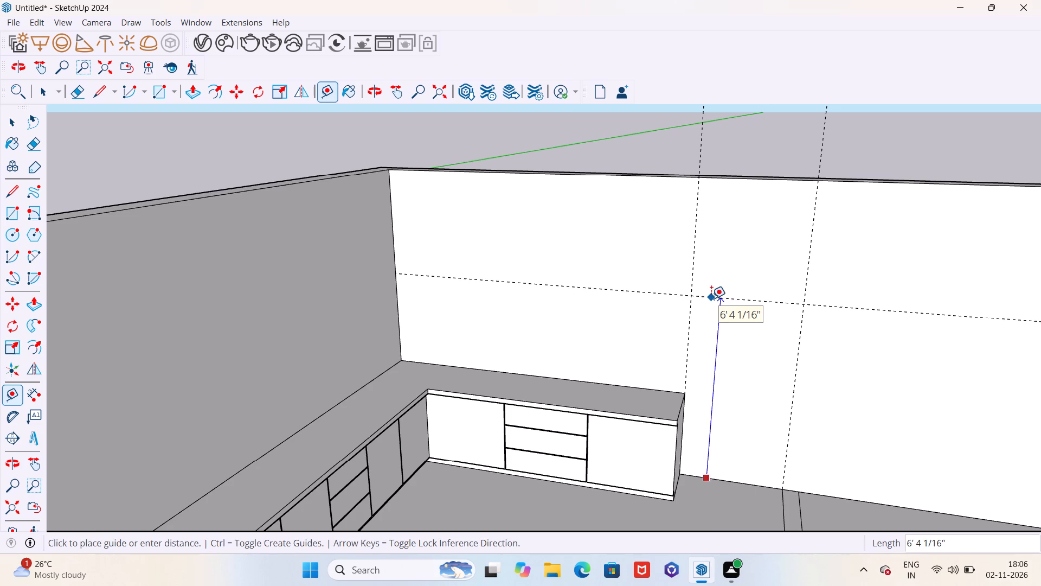
type("6'")
key("Return")
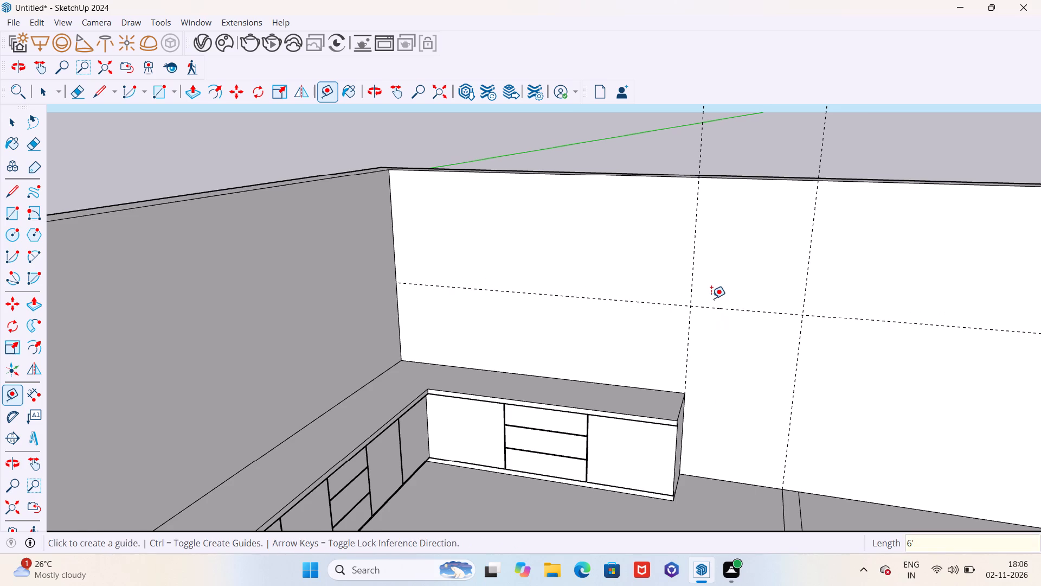
Draw a 3'4" by 6' rectangle on the wall between the vertical guides, from the horizontal guide down to the floor.
scroll(709, 304, "down", 2)
middle_click_drag(720, 387, 701, 380)
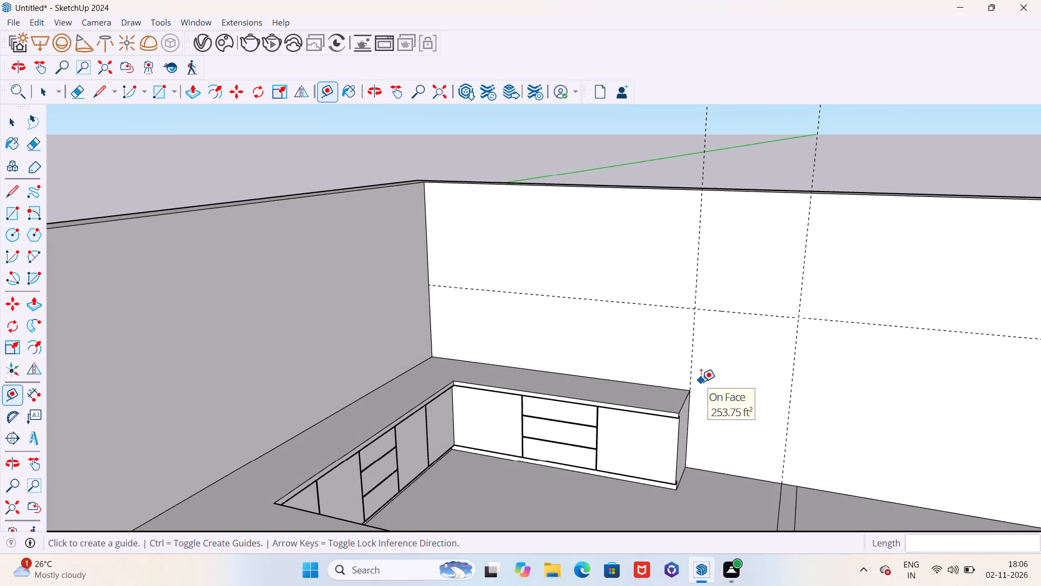
key("r")
left_click(695, 309)
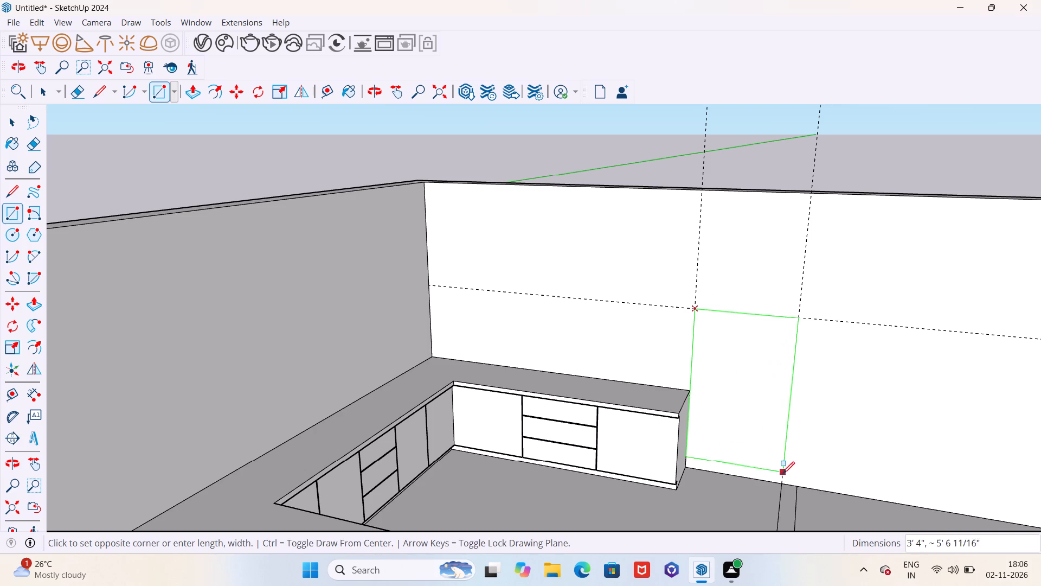
left_click(781, 484)
Offset the rectangle's outline 2" inward to form a frame border.
key("f")
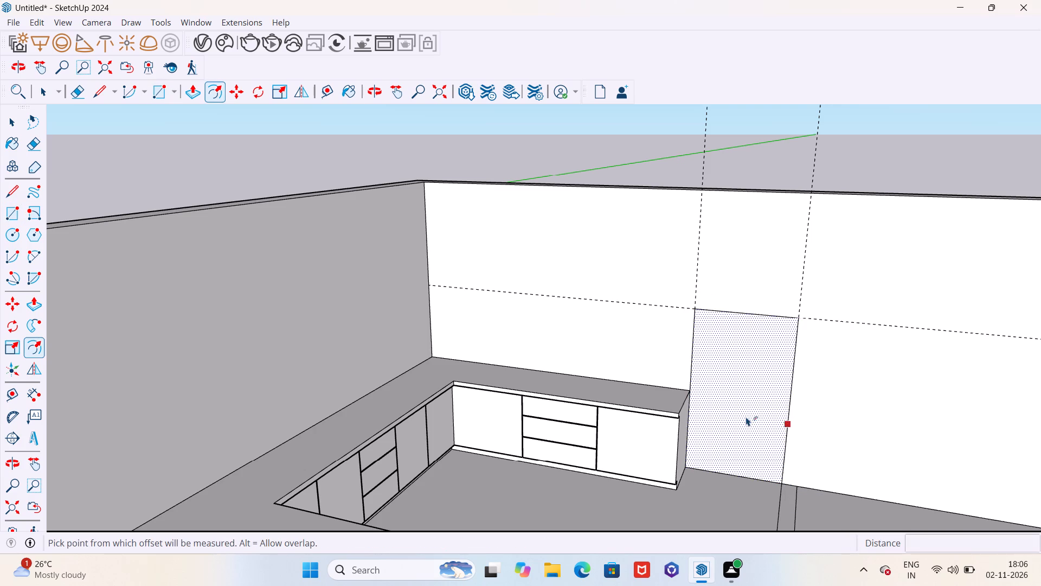
left_click(746, 413)
type("2\"")
key("Return")
Move the bottom edge of the inner rectangle down 2" to the floor line, leaving a three-sided frame.
middle_click_drag(744, 409, 764, 412)
key("space")
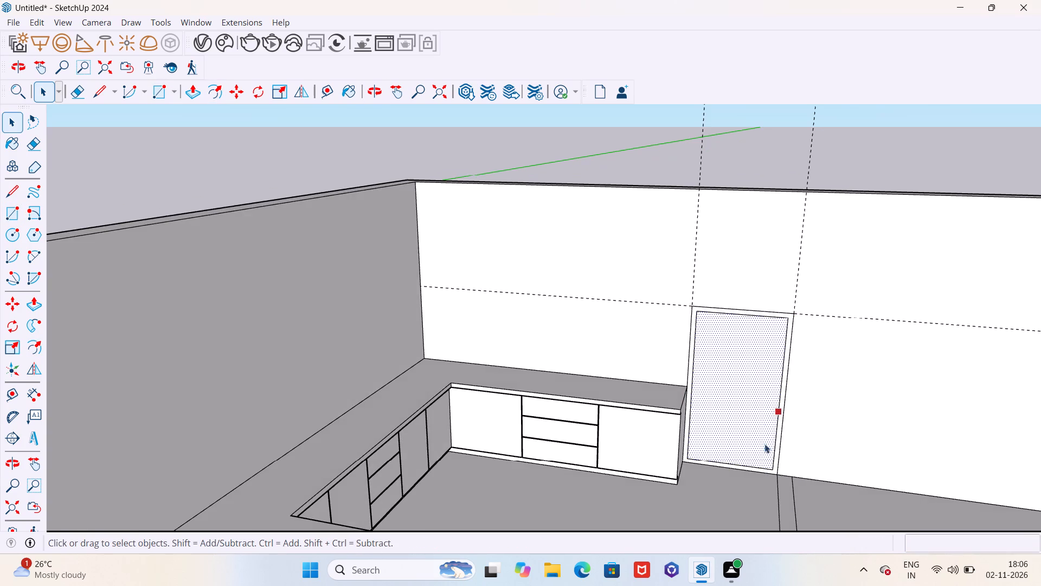
scroll(763, 466, "up", 5)
left_click(752, 471)
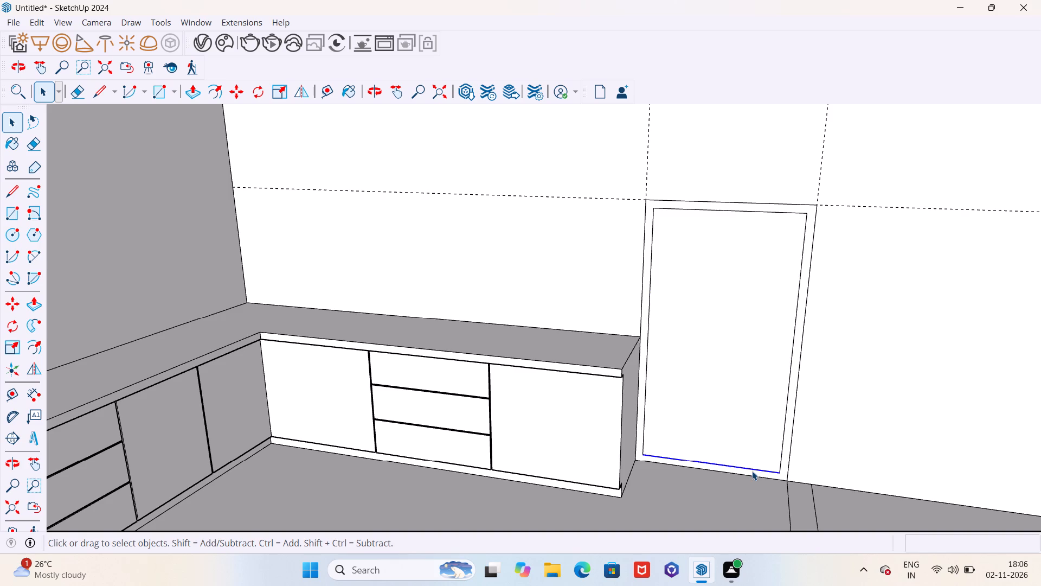
key("m")
left_click(756, 469)
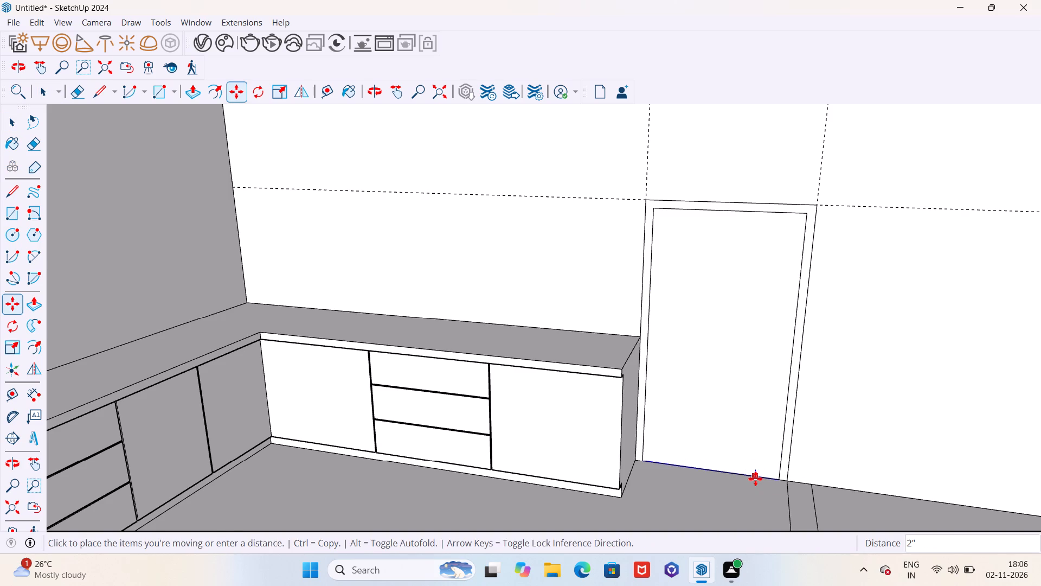
left_click(755, 480)
key("space")
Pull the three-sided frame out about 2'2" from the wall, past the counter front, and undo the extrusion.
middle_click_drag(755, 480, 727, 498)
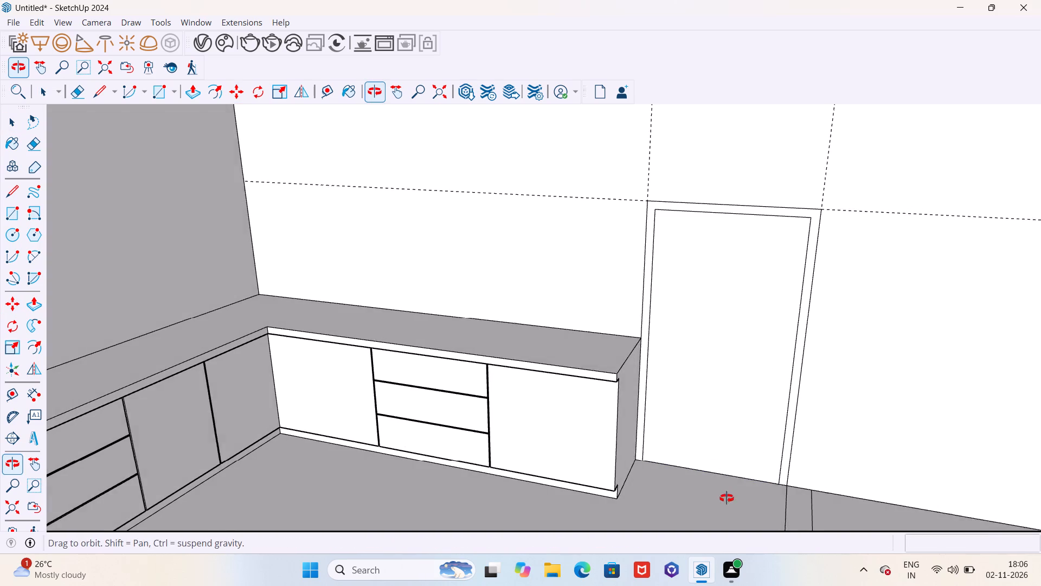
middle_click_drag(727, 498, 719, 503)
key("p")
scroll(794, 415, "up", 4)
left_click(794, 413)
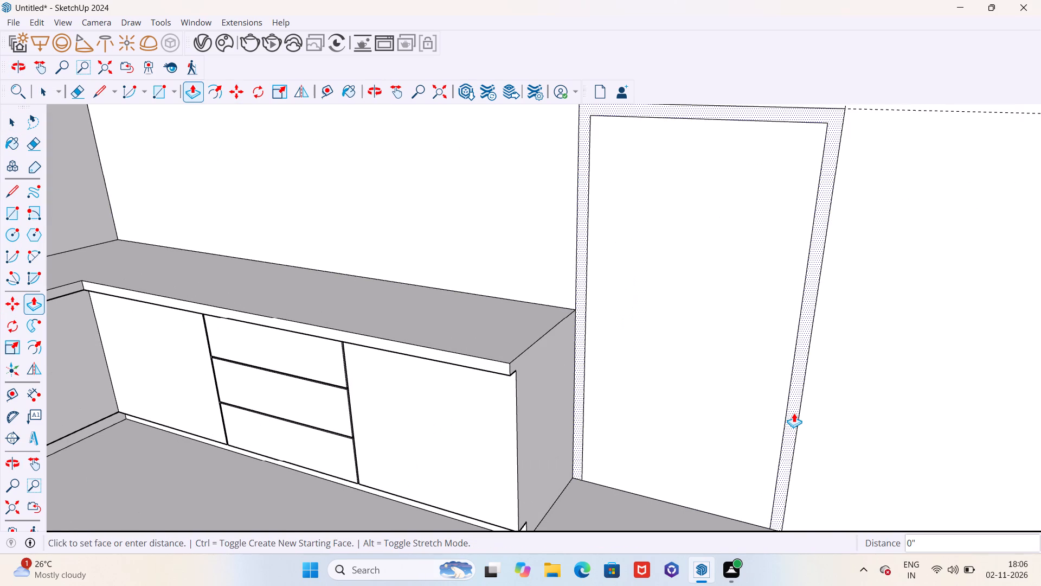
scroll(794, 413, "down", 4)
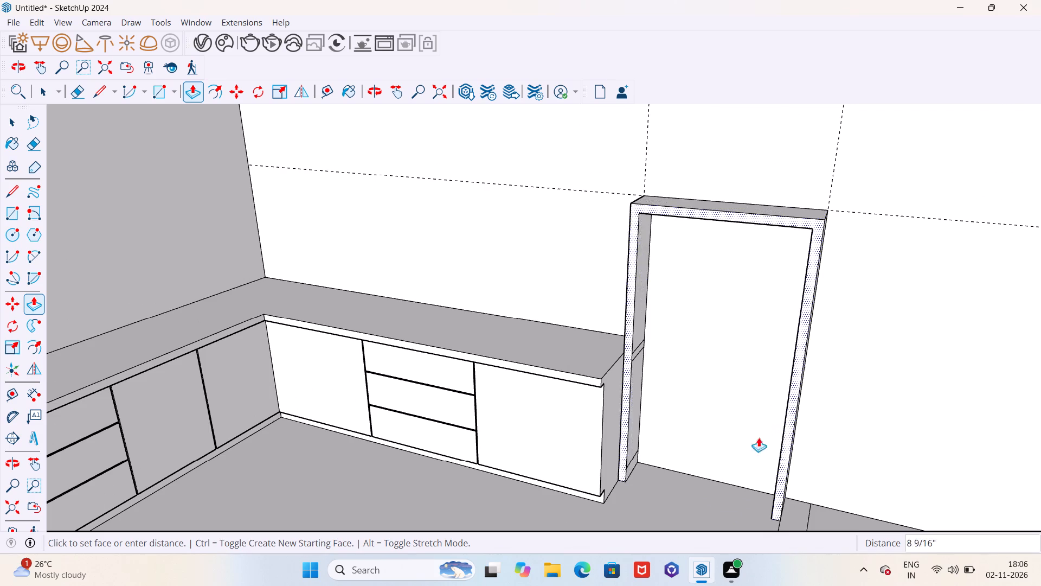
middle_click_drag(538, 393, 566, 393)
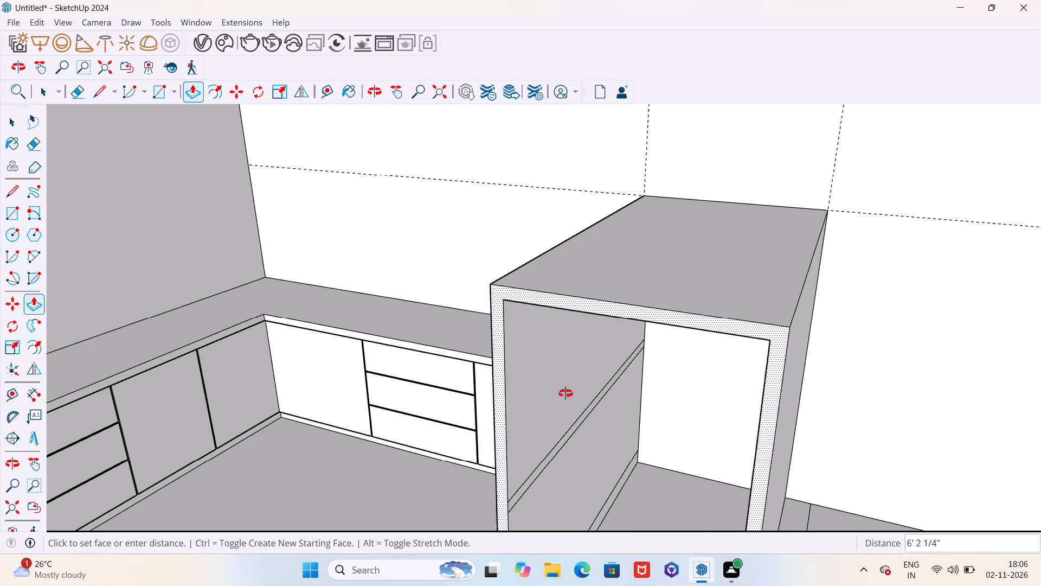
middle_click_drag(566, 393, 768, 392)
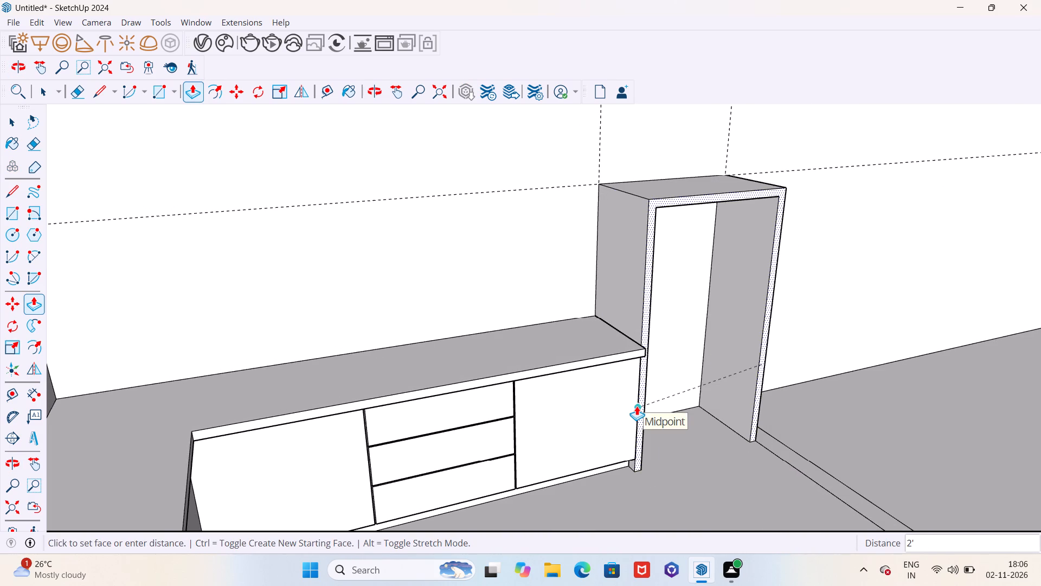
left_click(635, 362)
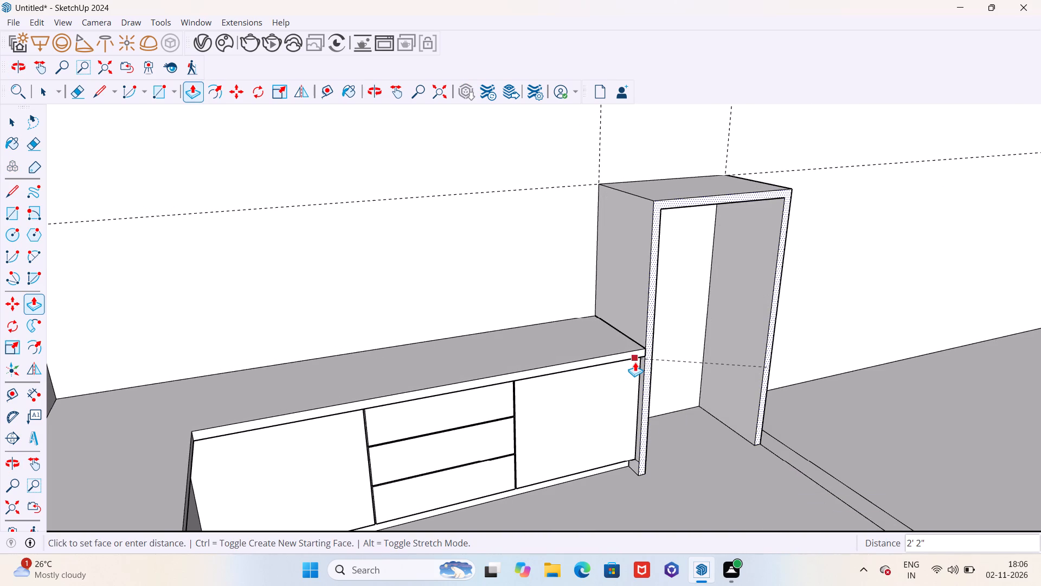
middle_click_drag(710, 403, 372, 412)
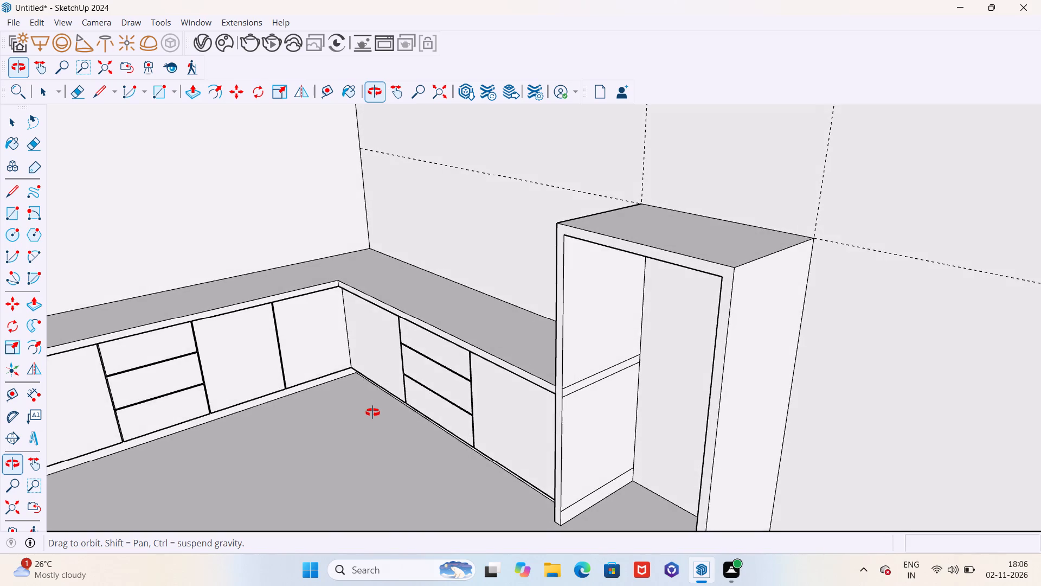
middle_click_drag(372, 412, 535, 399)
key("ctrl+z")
Pull the three-sided frame face out 3' from the wall beside the counter end.
scroll(644, 386, "down", 4)
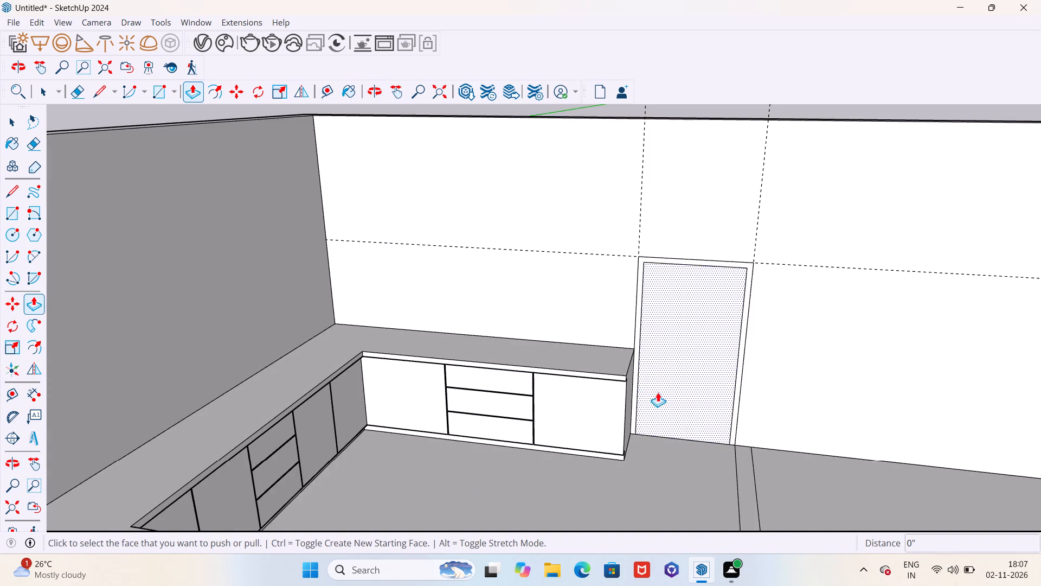
middle_click_drag(658, 392, 549, 405)
scroll(644, 378, "up", 5)
left_click(645, 377)
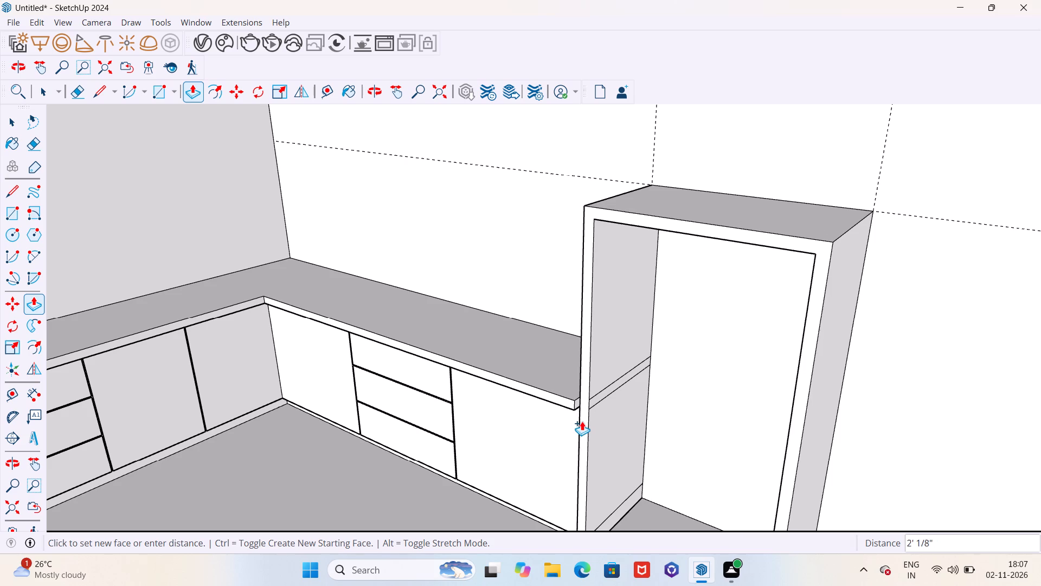
type("3'")
key("Return")
Erase the leftover countertop and base lines on the inner face of the frame's counter-side upright.
scroll(611, 399, "down", 6)
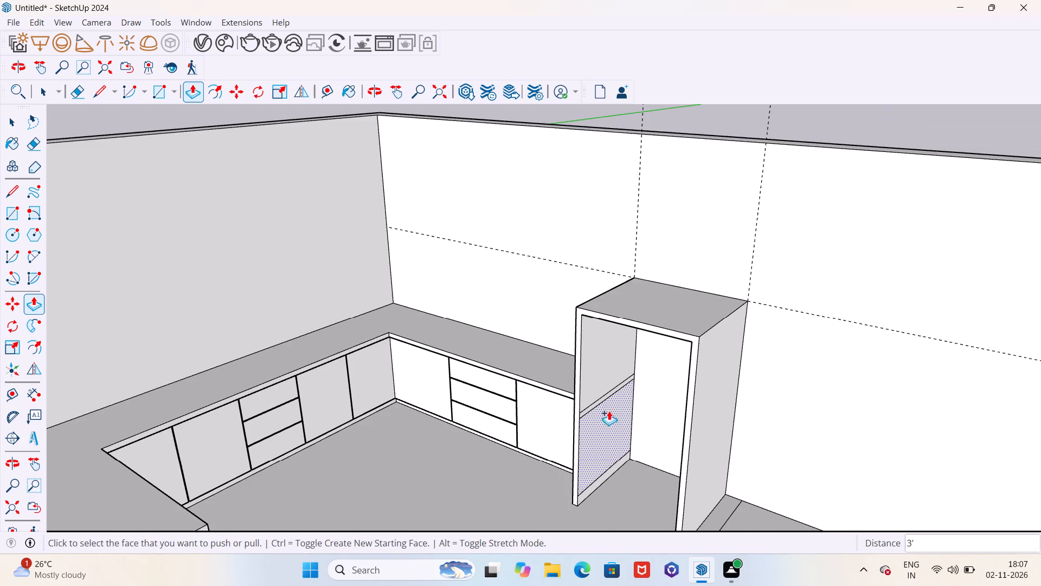
middle_click_drag(609, 412, 604, 407)
key("e")
scroll(604, 407, "up", 5)
left_click_drag(601, 388, 601, 404)
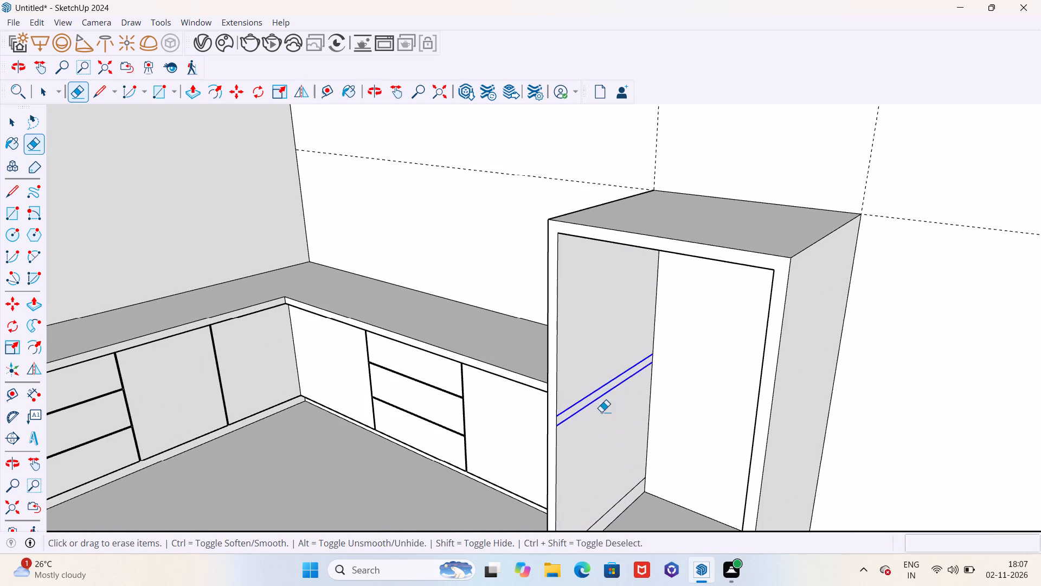
left_click_drag(632, 499, 623, 482)
Erase the two vertical guides and the horizontal guide used to lay out the frame.
scroll(619, 454, "down", 4)
middle_click_drag(618, 454, 797, 421)
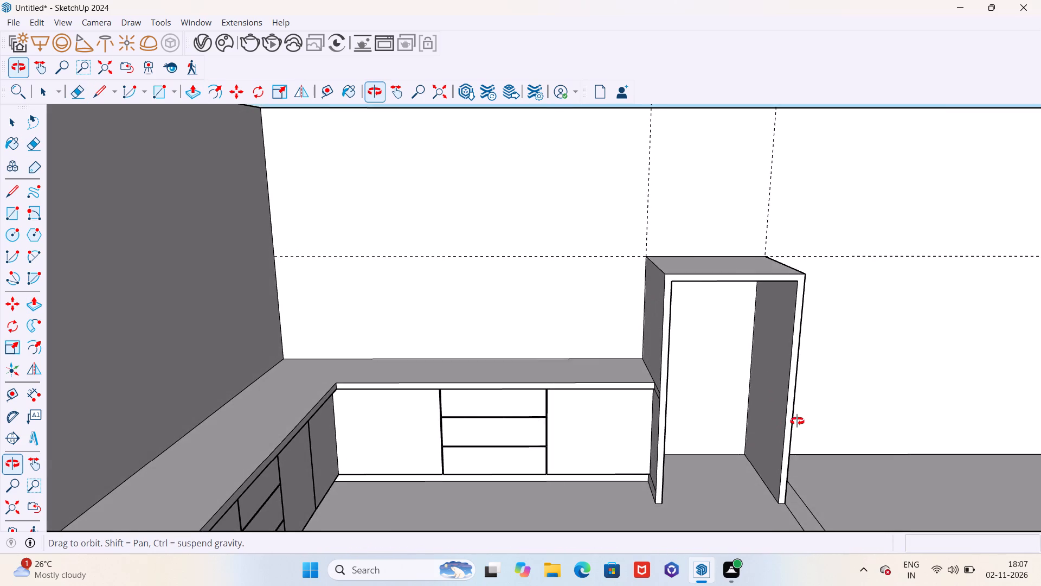
middle_click_drag(797, 421, 713, 396)
scroll(713, 396, "down", 9)
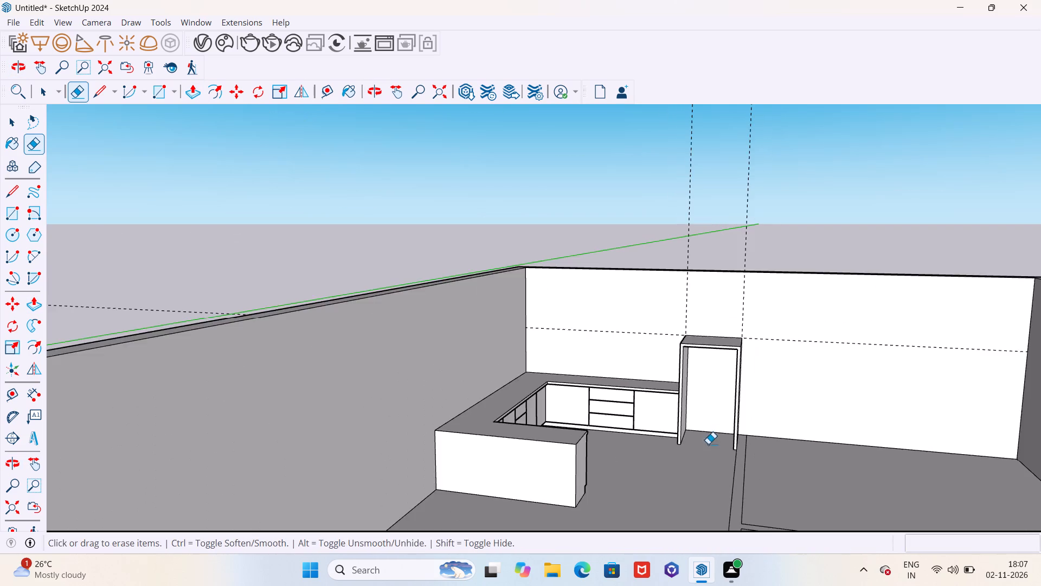
middle_click_drag(708, 444, 554, 451)
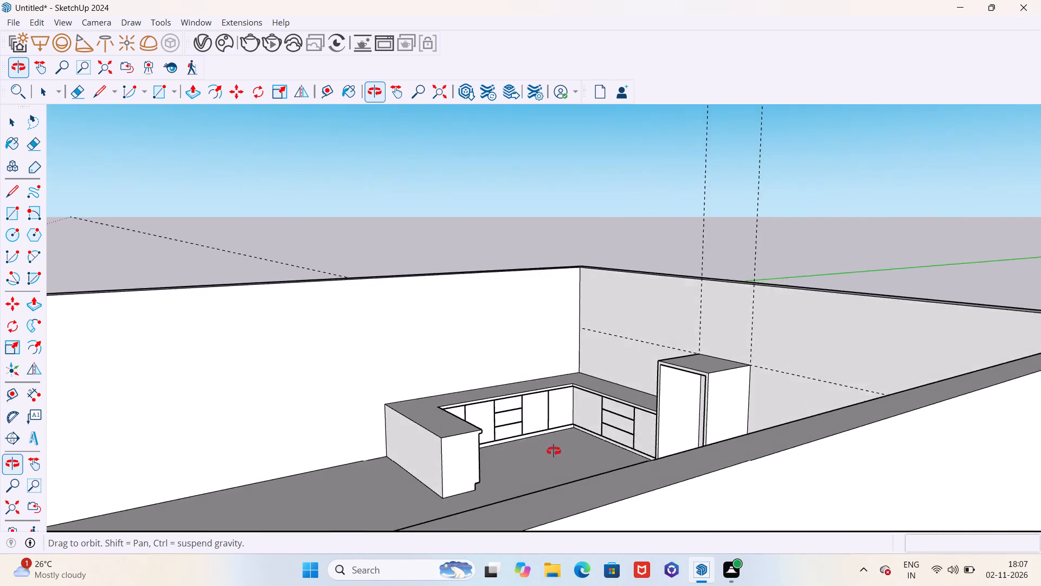
middle_click_drag(554, 451, 714, 465)
key("e")
left_click_drag(757, 234, 656, 210)
left_click_drag(837, 340, 836, 347)
Examine the U-shaped counter and the projecting frame from several angles and distances around the room.
middle_click_drag(826, 399, 763, 353)
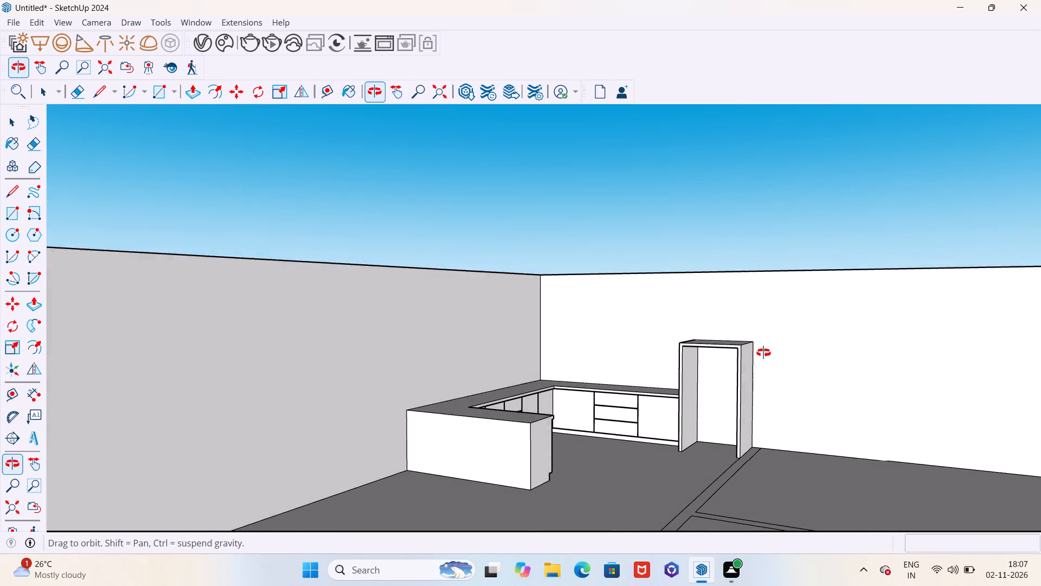
middle_click_drag(763, 353, 760, 360)
scroll(665, 434, "down", 3)
middle_click_drag(664, 435, 603, 536)
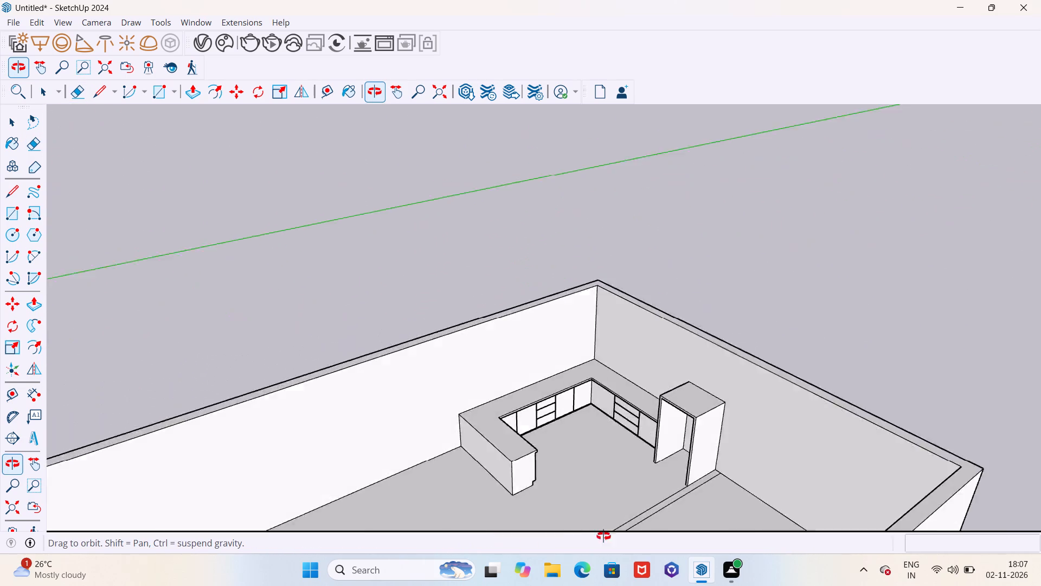
middle_click_drag(603, 536, 223, 479)
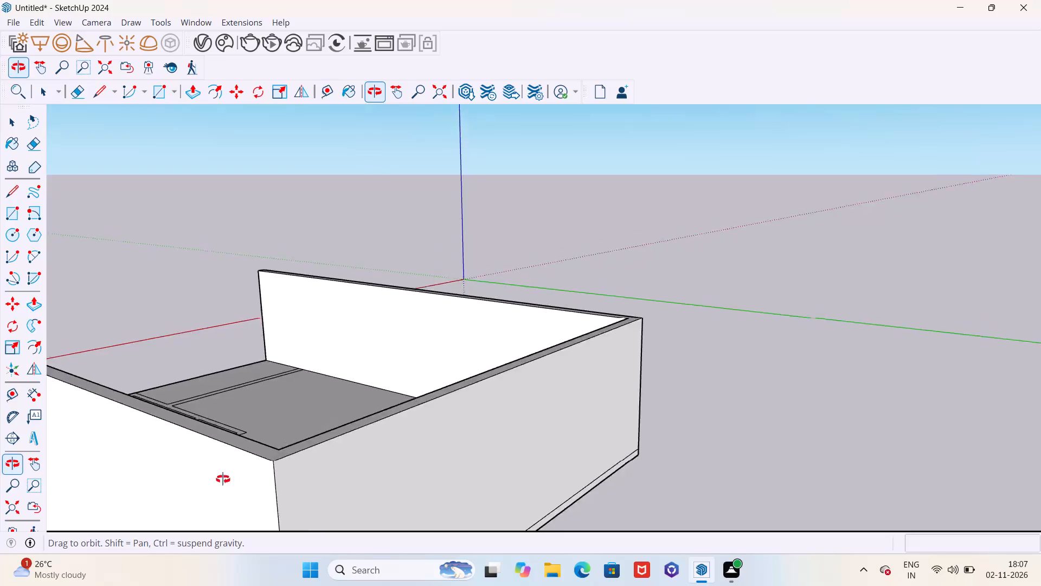
middle_click_drag(223, 479, 723, 479)
scroll(596, 393, "up", 5)
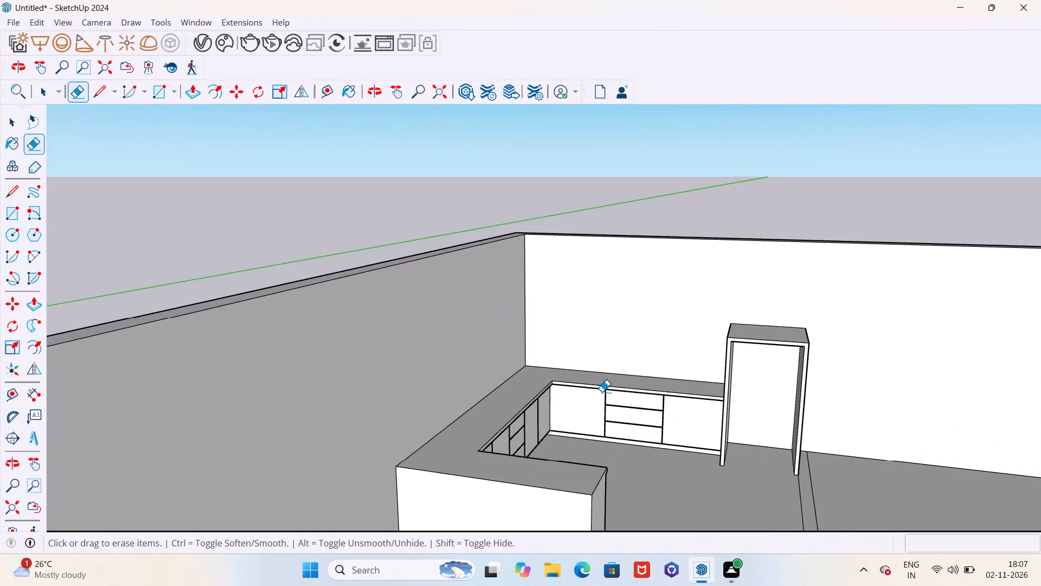
scroll(602, 392, "up", 11)
middle_click_drag(614, 400, 632, 500)
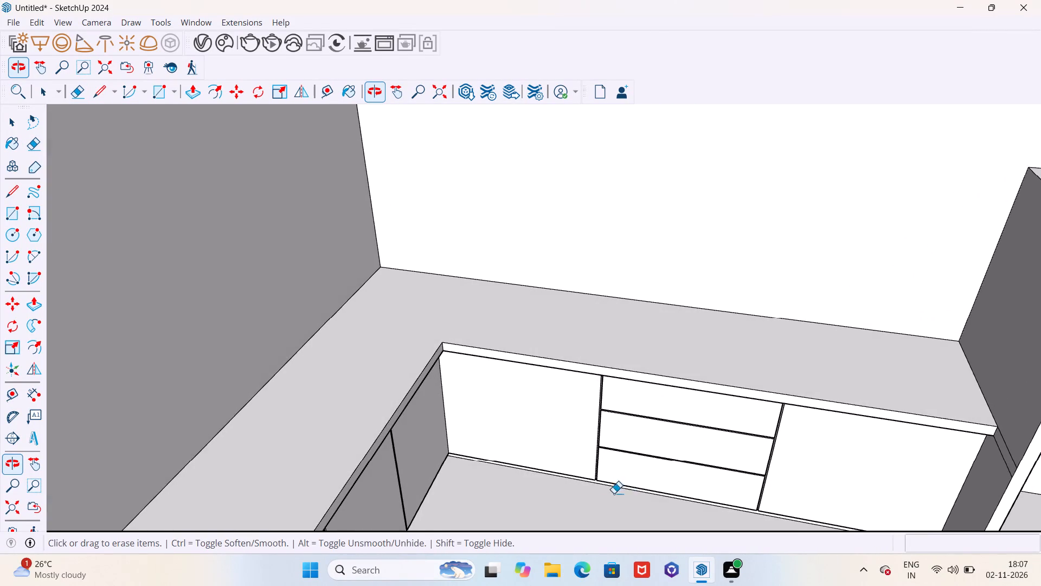
scroll(511, 475, "down", 4)
middle_click_drag(510, 475, 552, 482)
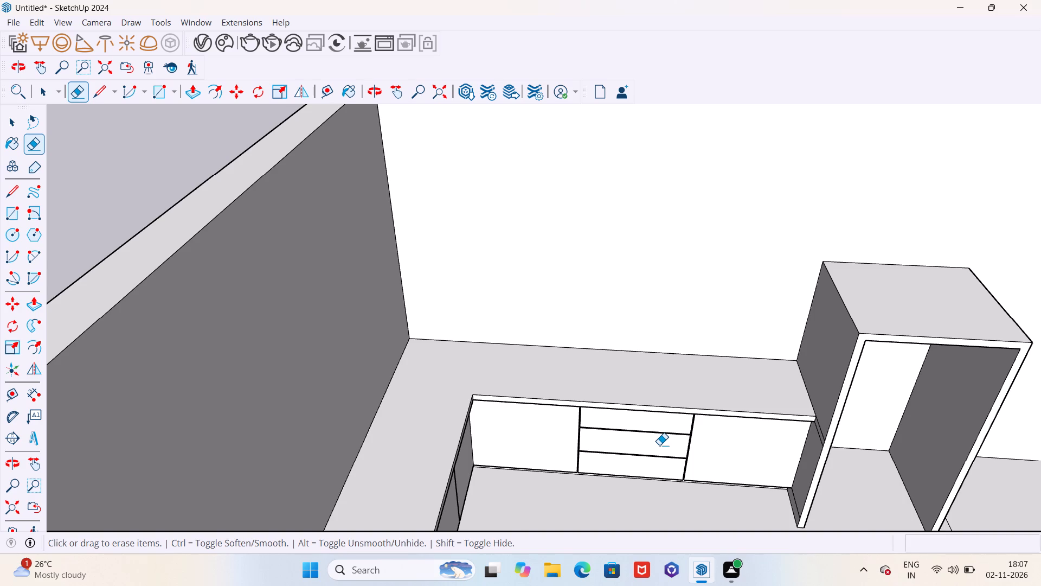
middle_click_drag(659, 445, 644, 437)
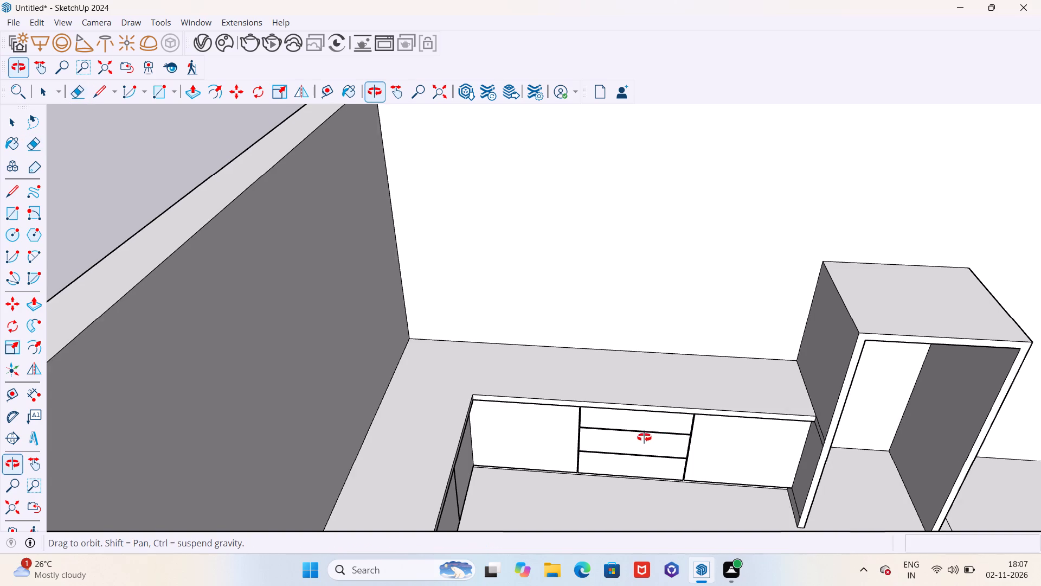
middle_click_drag(644, 437, 558, 424)
scroll(616, 431, "down", 9)
middle_click_drag(629, 479, 601, 436)
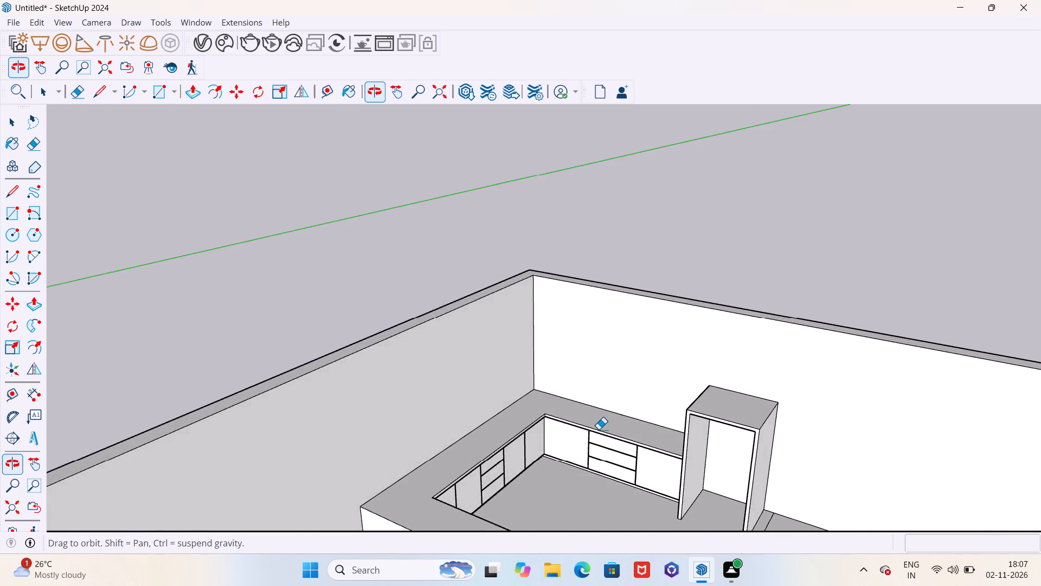
Place a horizontal guide on the long side wall 2' above the countertop's wall edge.
scroll(605, 419, "down", 6)
middle_click_drag(620, 432, 529, 415)
scroll(522, 434, "up", 4)
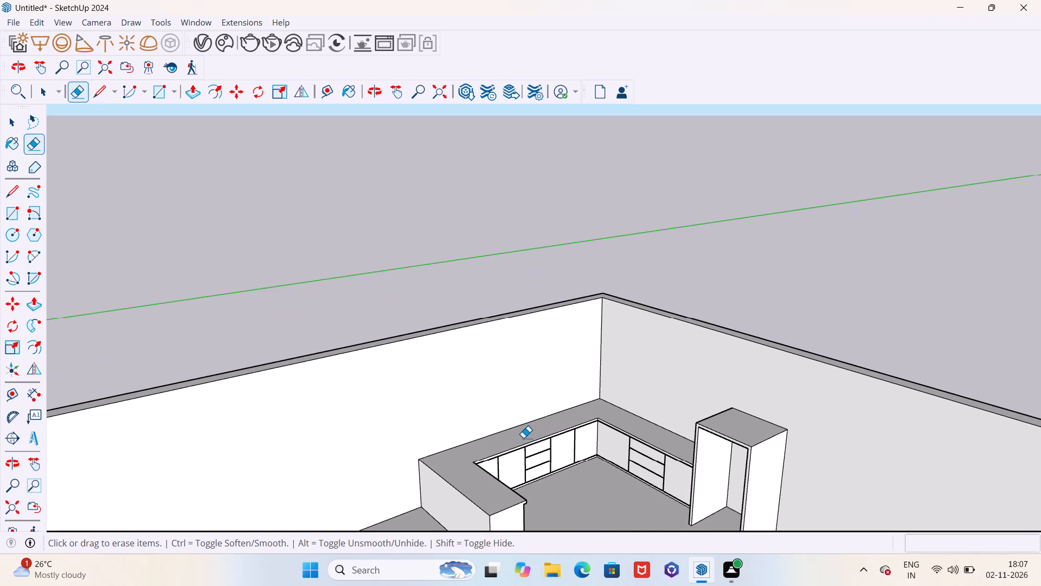
key("t")
scroll(523, 426, "up", 4)
left_click(523, 426)
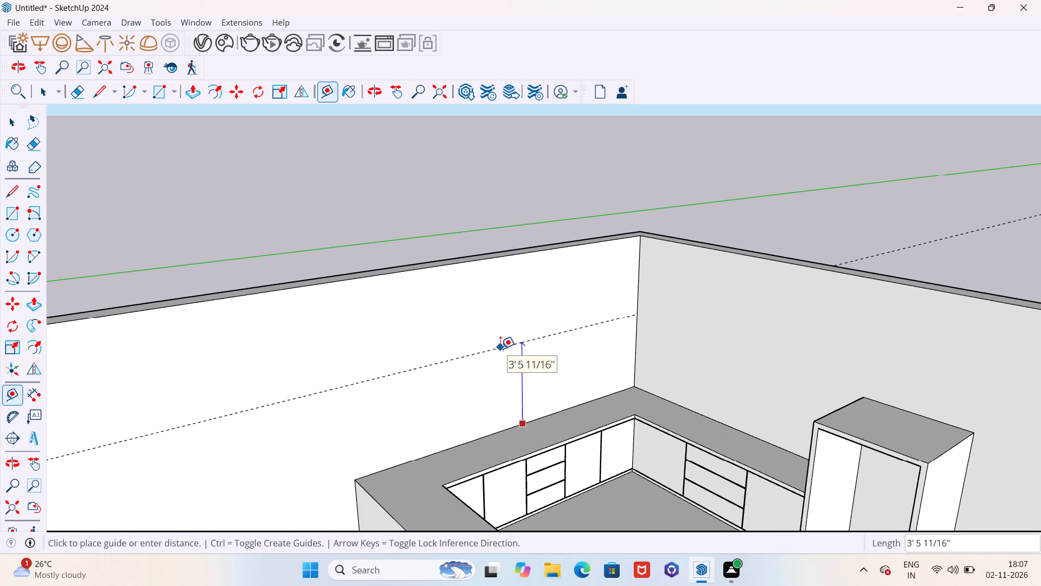
type("2'")
key("Return")
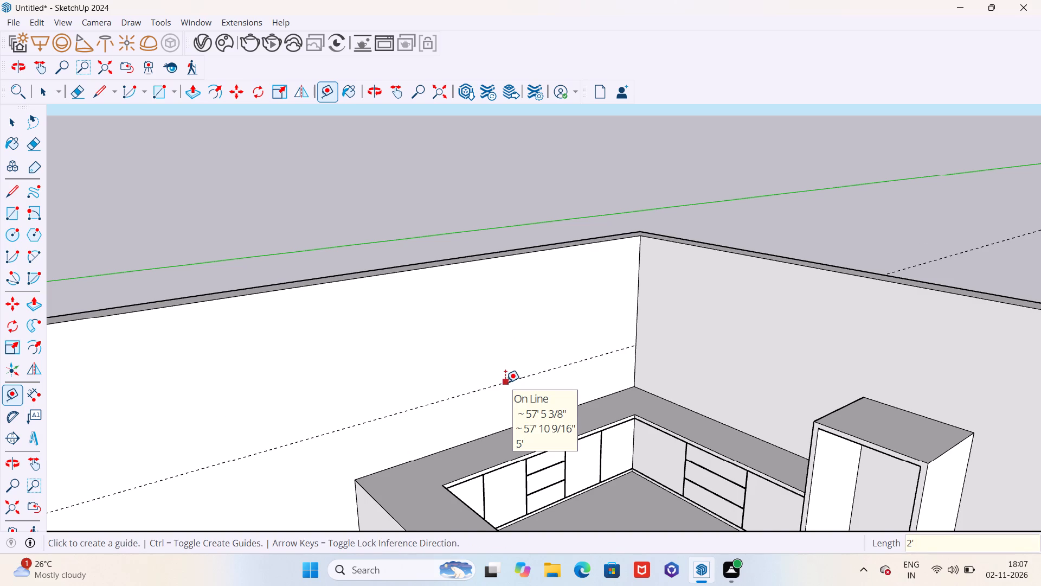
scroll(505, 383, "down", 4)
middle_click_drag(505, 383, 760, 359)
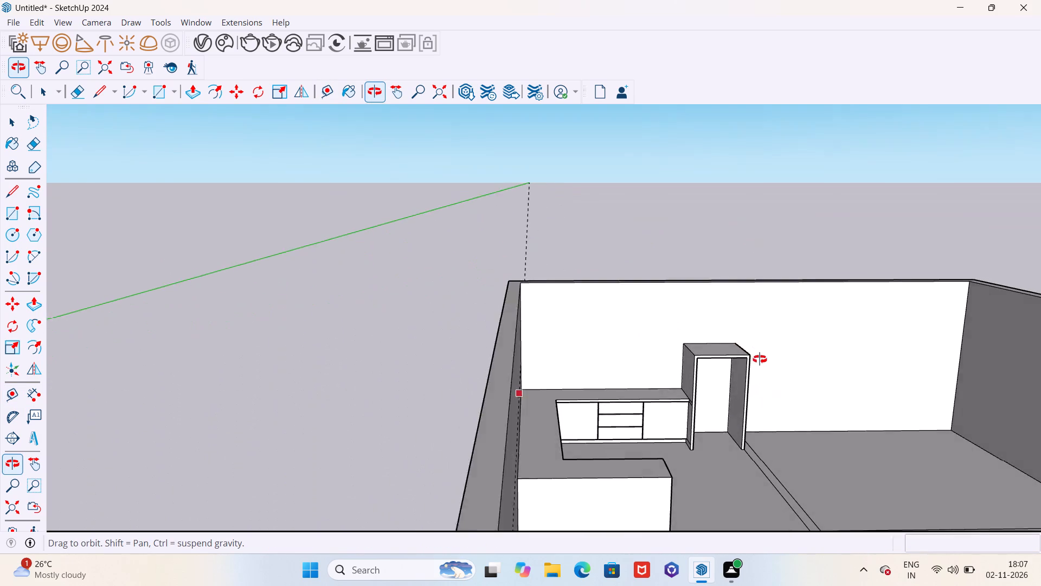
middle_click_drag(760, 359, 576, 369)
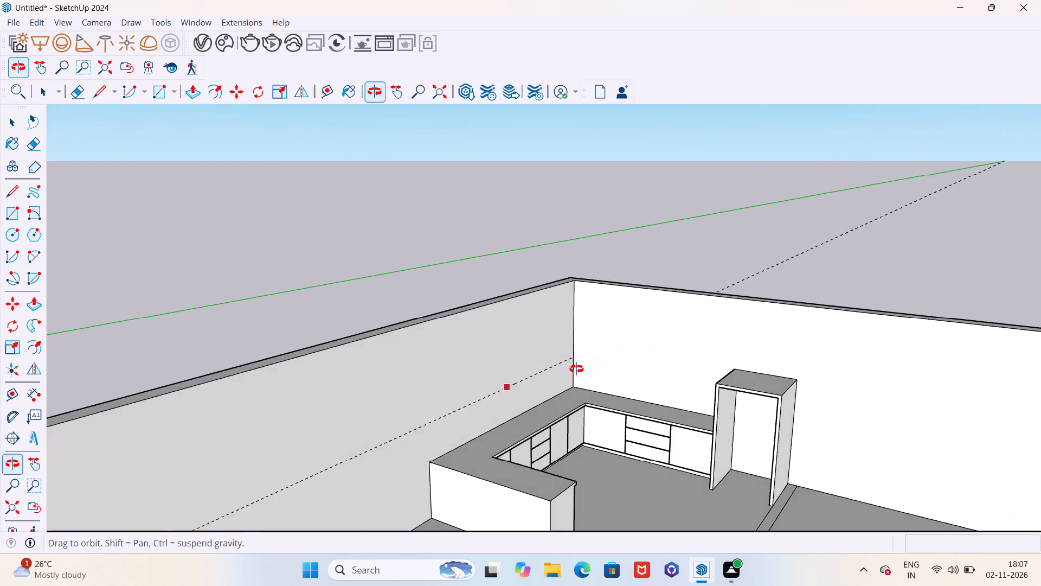
Place a horizontal guide on the long side wall 4' above the existing guide over the countertop.
middle_click_drag(576, 369, 502, 377)
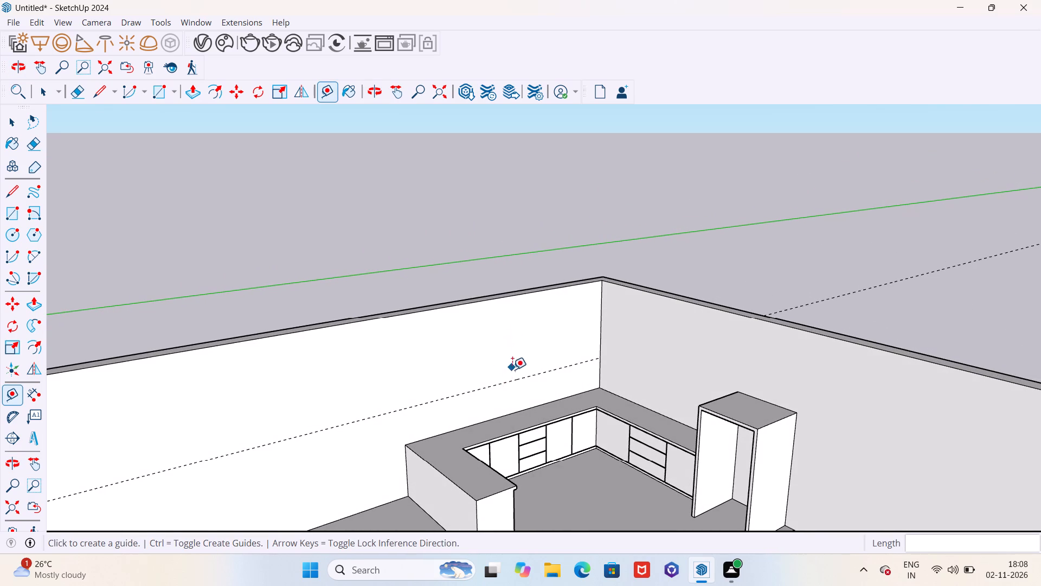
left_click(510, 382)
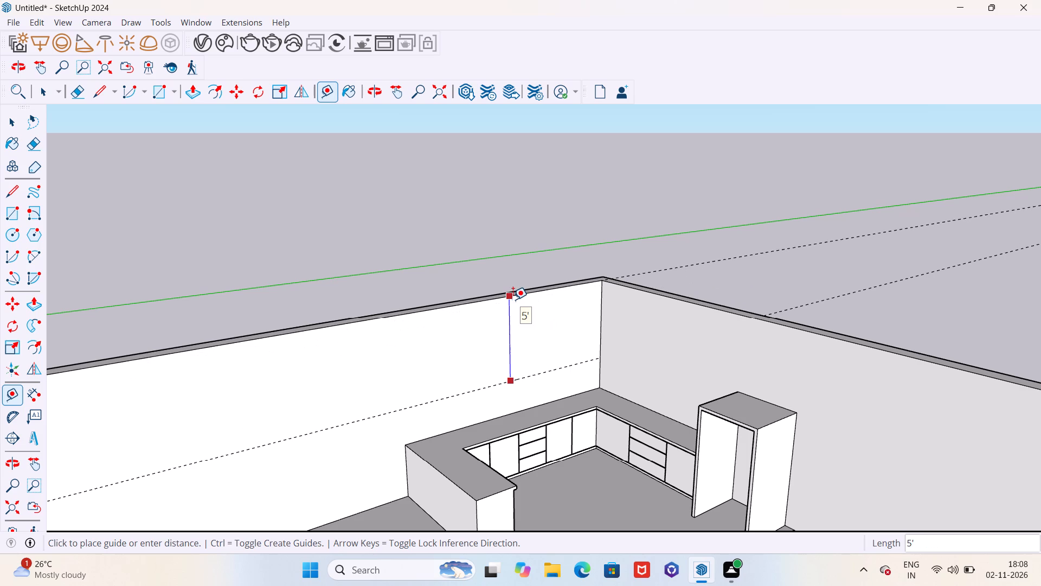
type("4'")
key("Return")
Place two horizontal guides on the adjacent frame-side wall, 2' above the countertop edge and level with the side wall's upper guide.
middle_click_drag(516, 353, 588, 361)
scroll(621, 391, "up", 5)
left_click(602, 390)
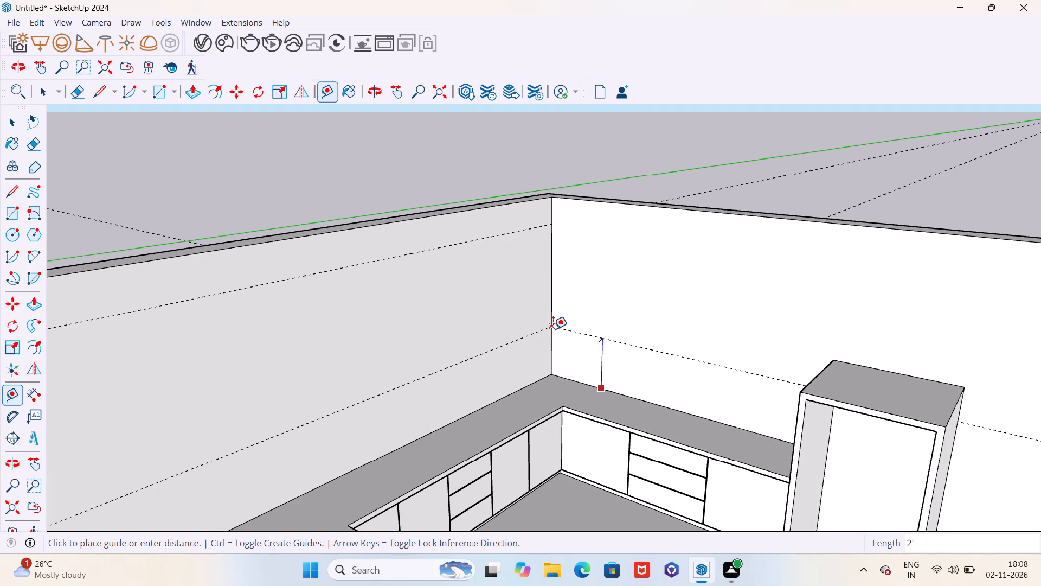
left_click(552, 328)
left_click(566, 331)
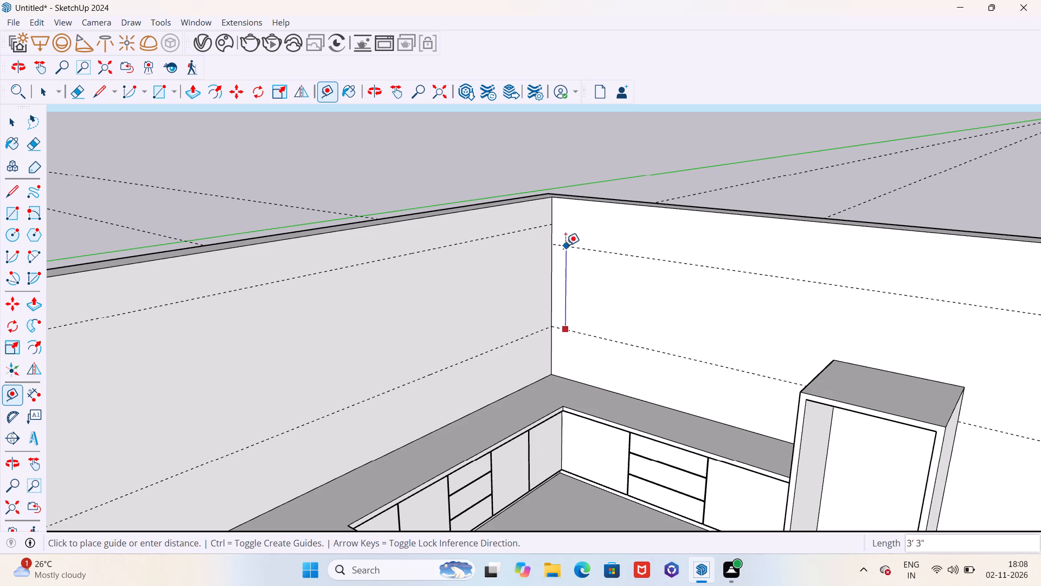
left_click(551, 223)
Examine the guide layout on both walls above the counter and around the tall frame from several angles.
scroll(574, 314, "down", 4)
middle_click_drag(668, 306, 770, 298)
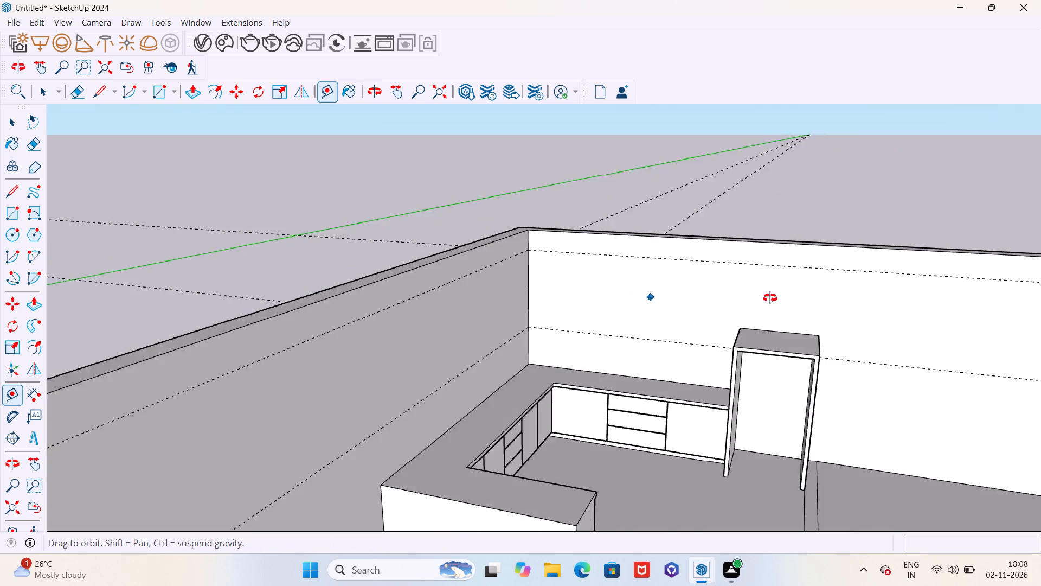
middle_click_drag(770, 298, 756, 282)
scroll(685, 334, "up", 2)
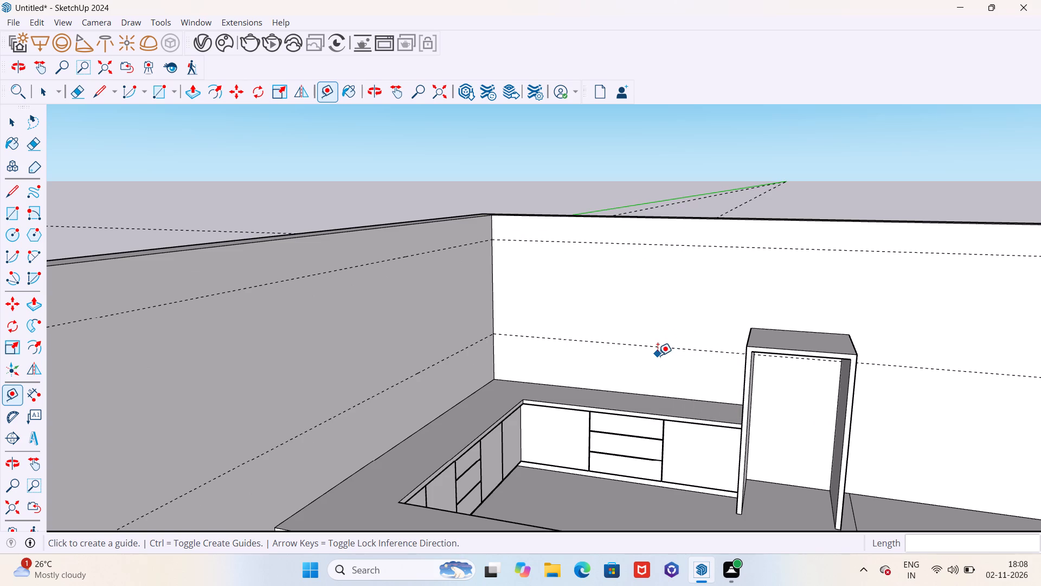
middle_click_drag(659, 355, 704, 313)
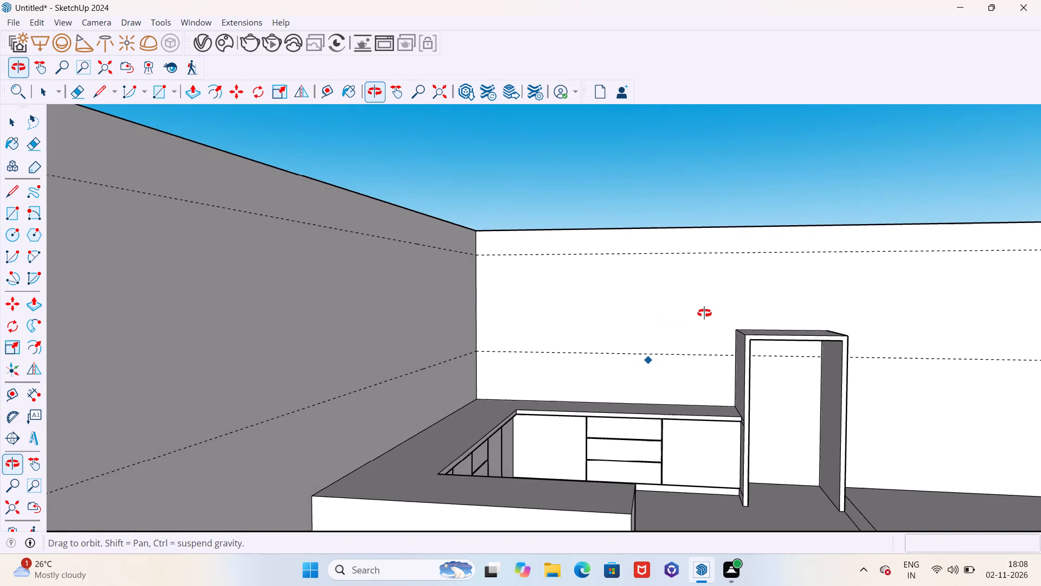
middle_click_drag(704, 313, 716, 310)
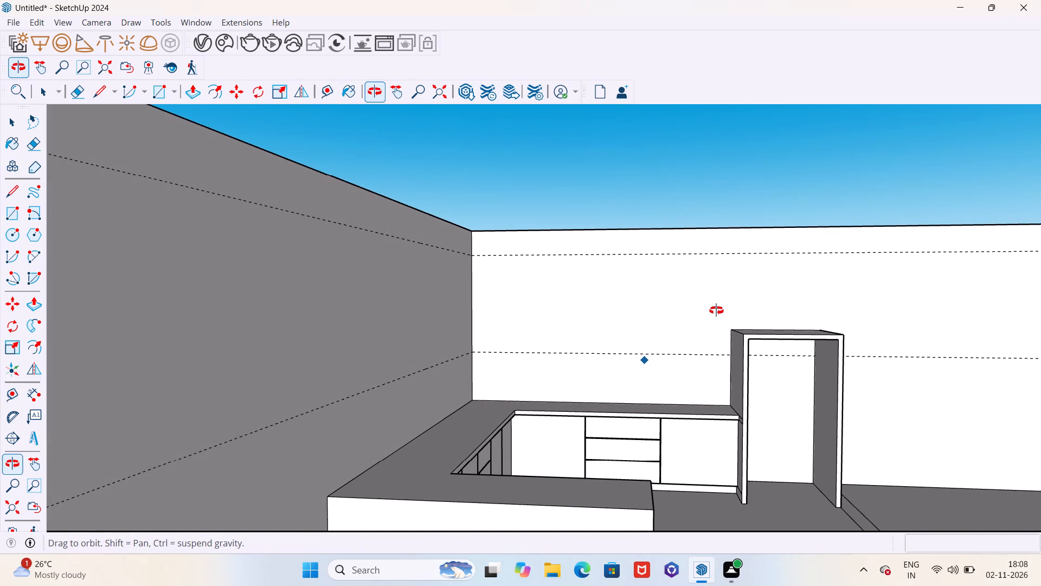
middle_click_drag(716, 310, 713, 308)
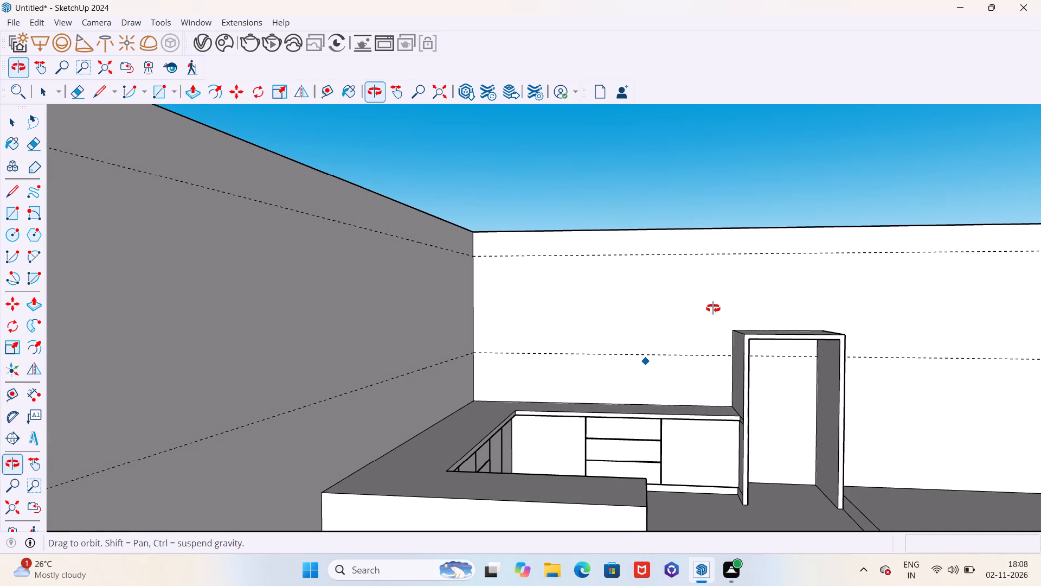
middle_click_drag(713, 308, 650, 313)
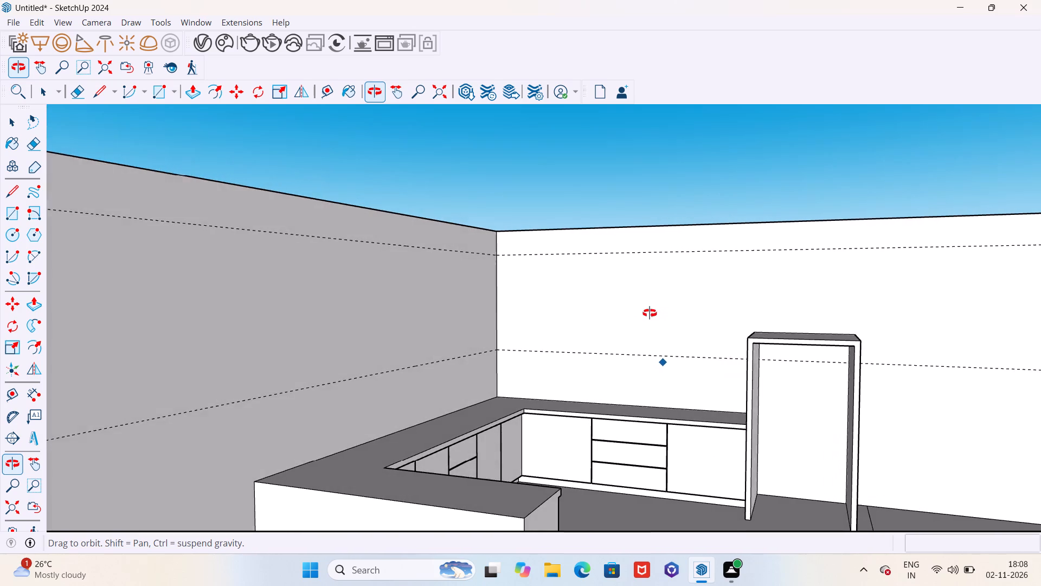
middle_click_drag(650, 313, 737, 329)
middle_click_drag(737, 329, 660, 315)
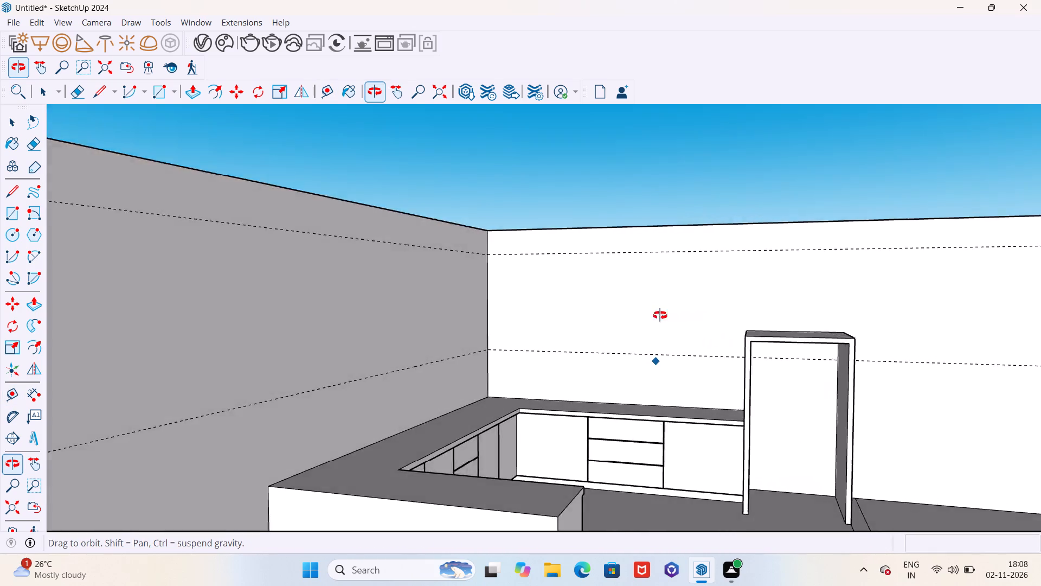
middle_click_drag(660, 315, 390, 396)
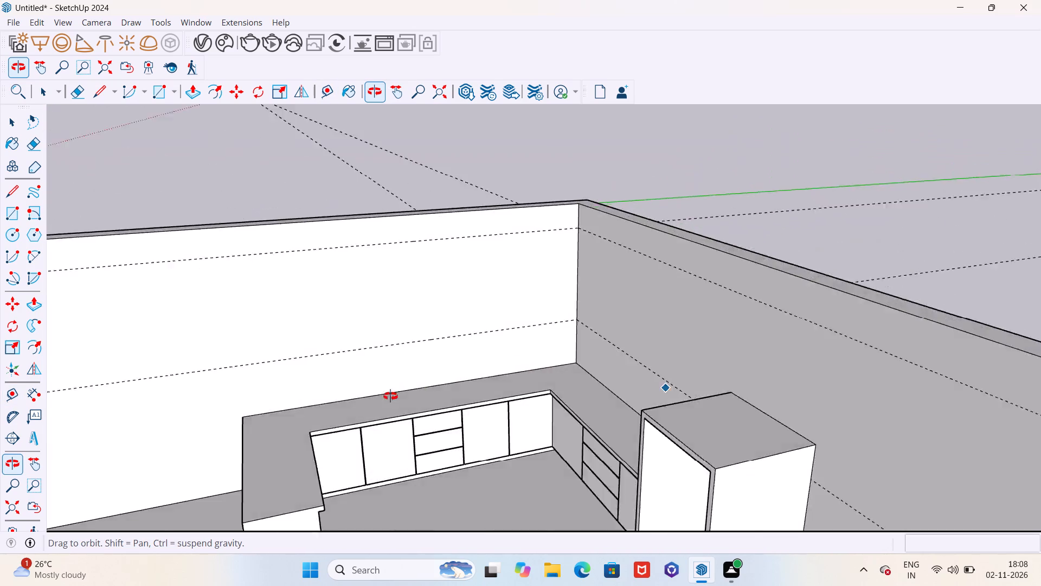
middle_click_drag(390, 396, 628, 387)
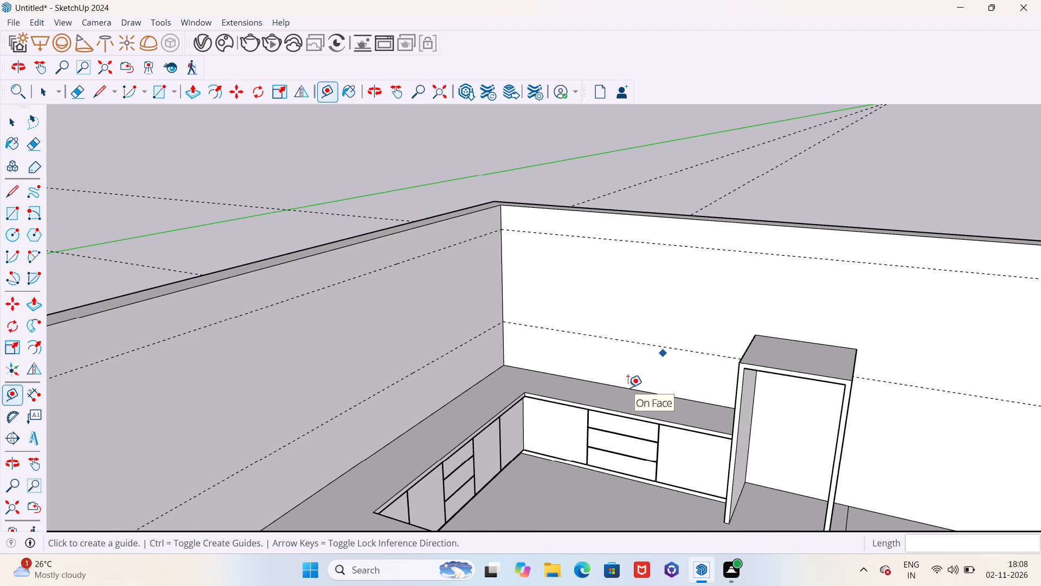
middle_click_drag(504, 466, 562, 428)
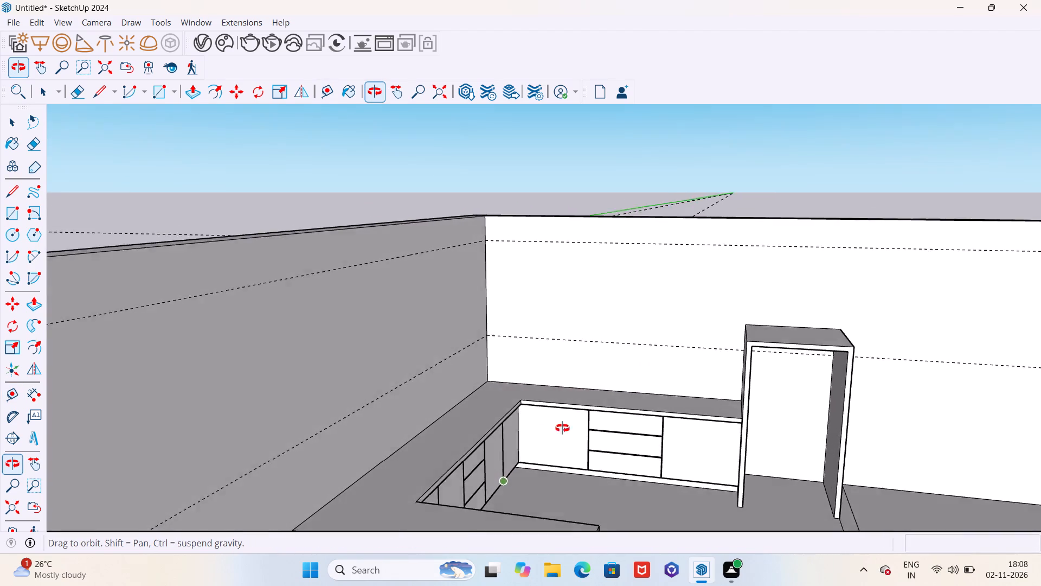
middle_click_drag(562, 428, 595, 434)
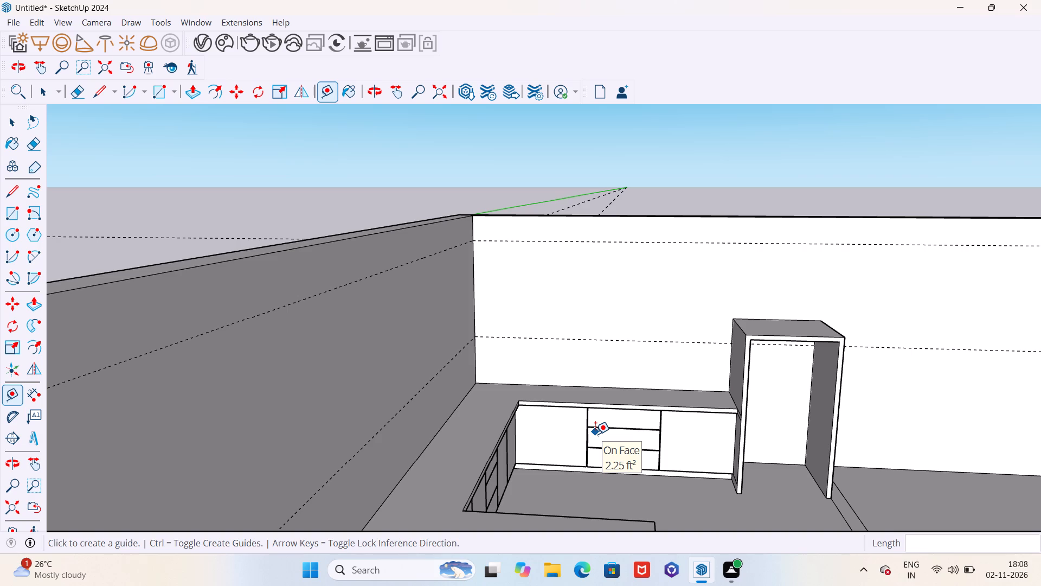
scroll(611, 384, "down", 1)
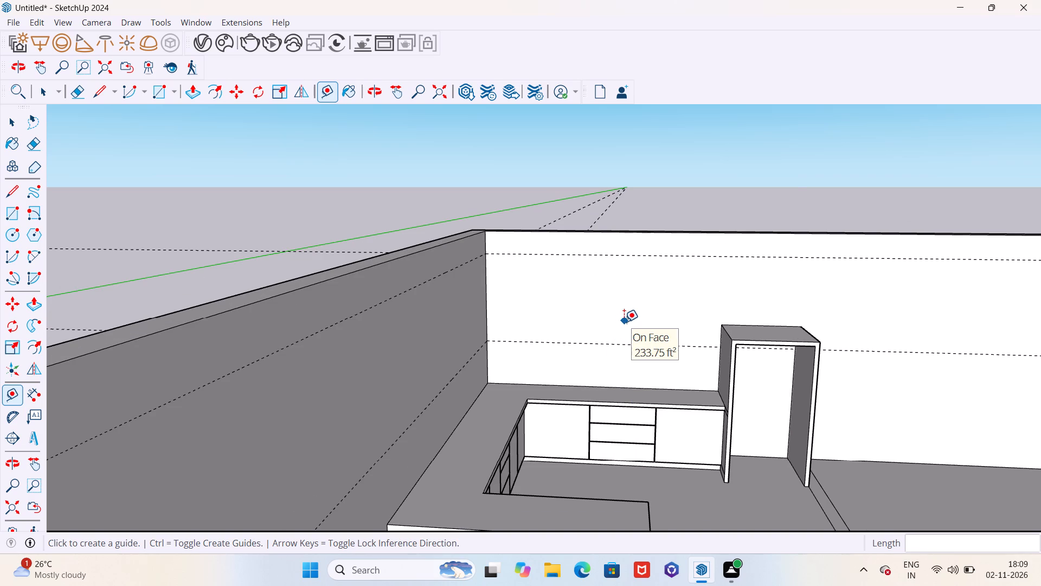
scroll(497, 220, "down", 4)
middle_click_drag(625, 291, 622, 291)
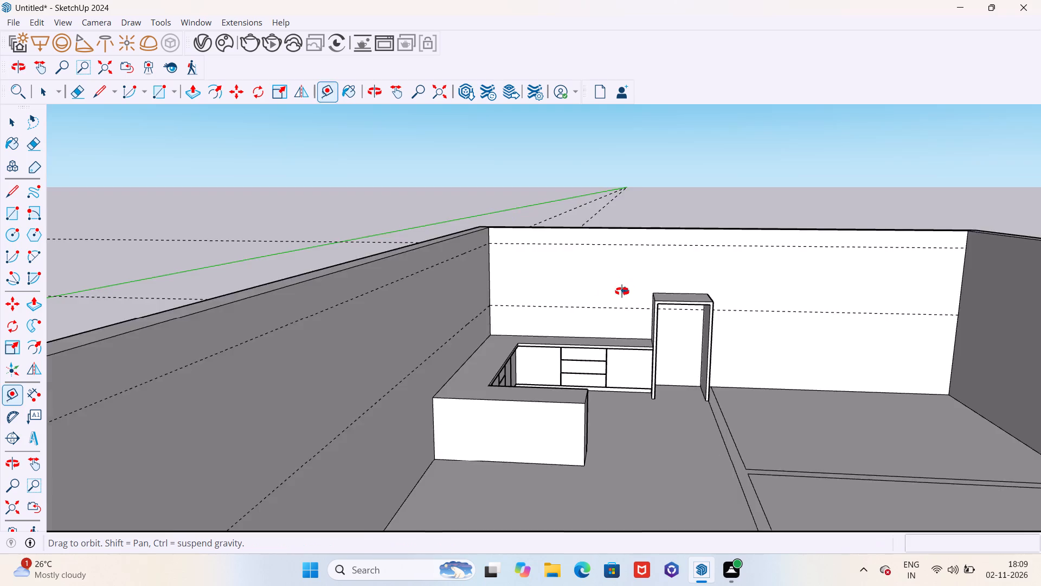
Place a vertical guide on the long side wall 13' 6" from the room corner, at the counter's outer end.
middle_click_drag(622, 291, 458, 357)
middle_click_drag(457, 358, 367, 364)
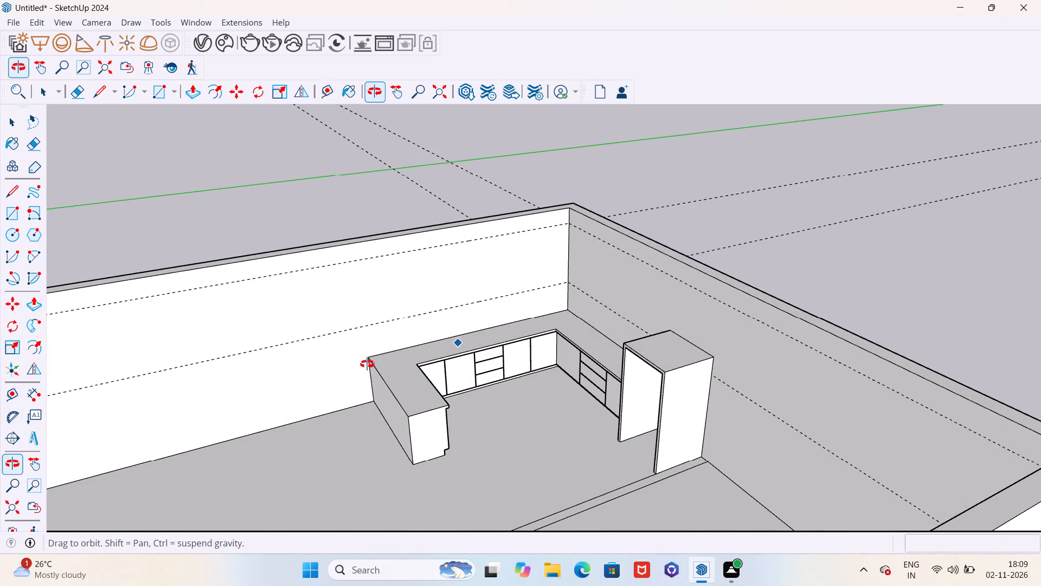
middle_click_drag(367, 364, 383, 362)
left_click_drag(565, 246, 560, 248)
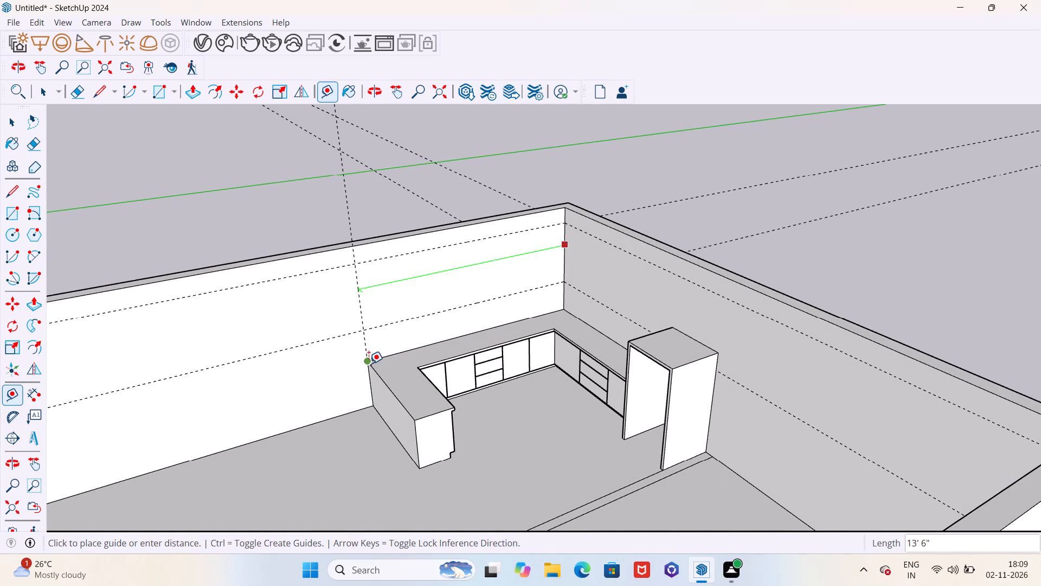
left_click(367, 362)
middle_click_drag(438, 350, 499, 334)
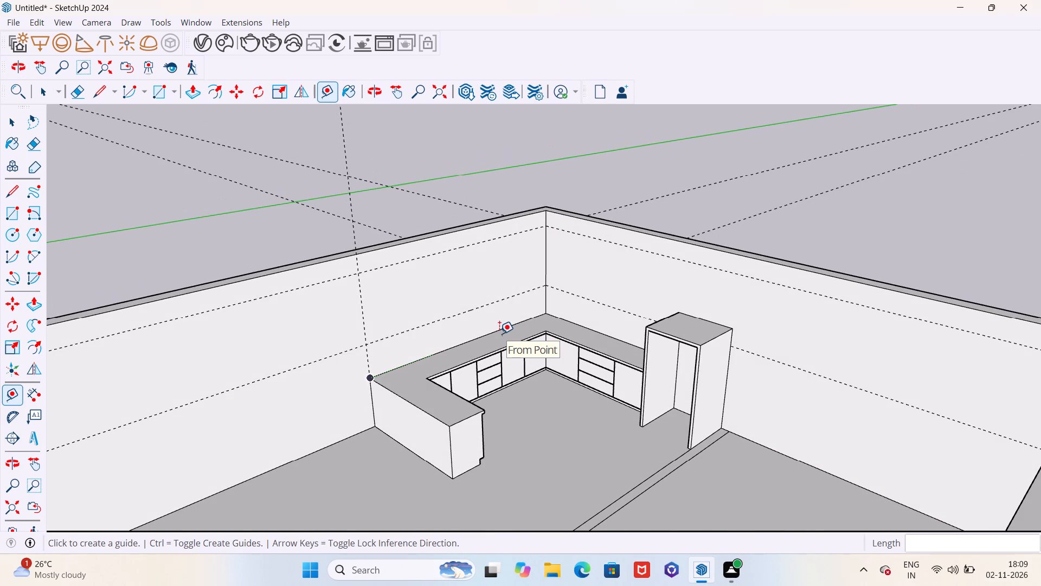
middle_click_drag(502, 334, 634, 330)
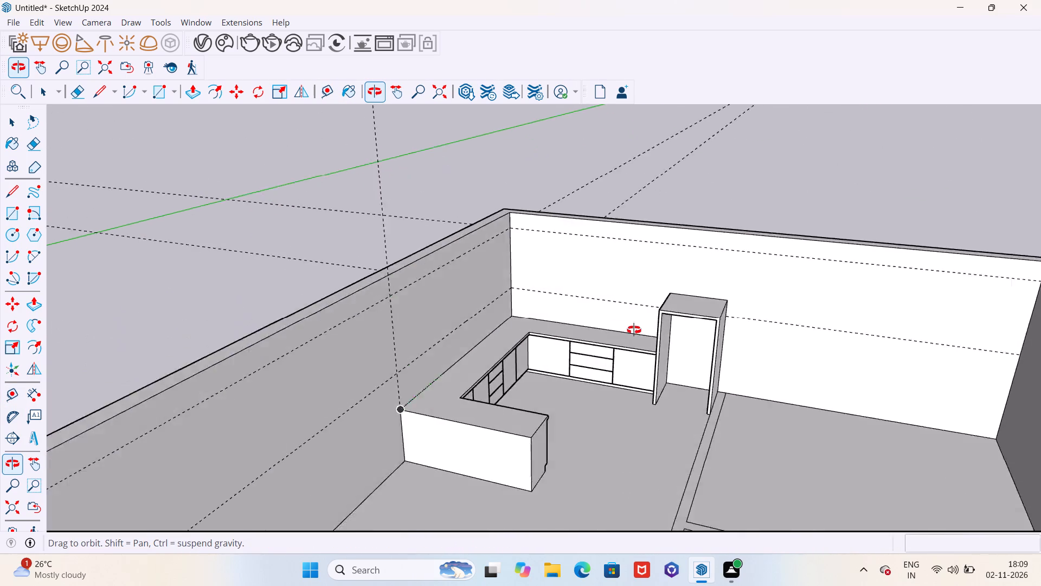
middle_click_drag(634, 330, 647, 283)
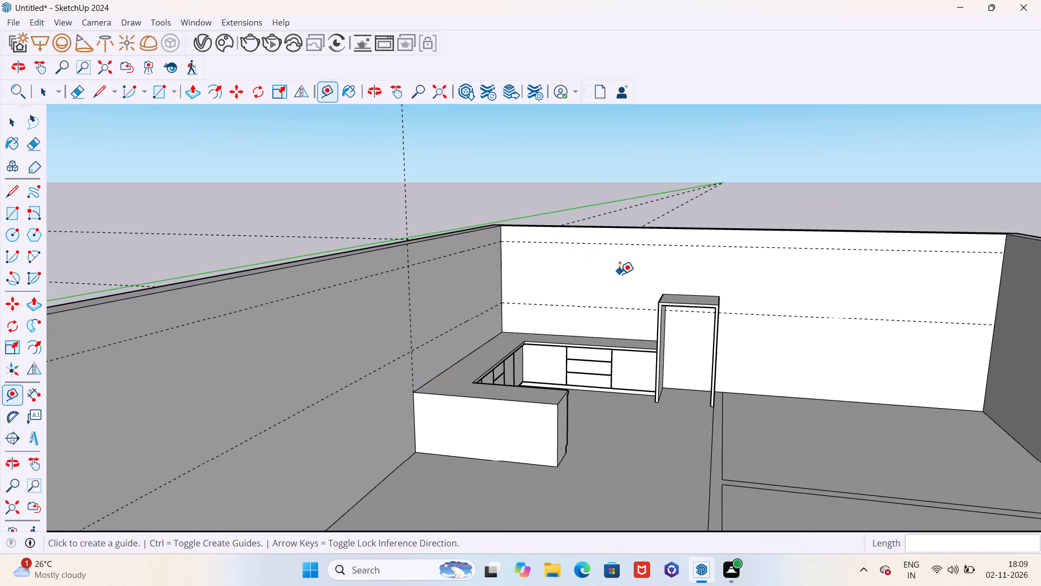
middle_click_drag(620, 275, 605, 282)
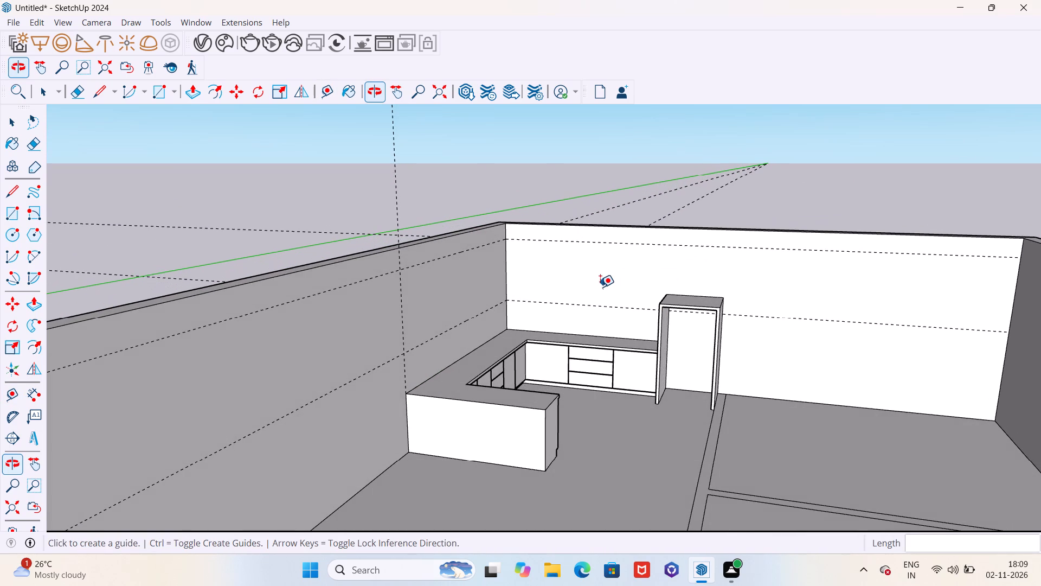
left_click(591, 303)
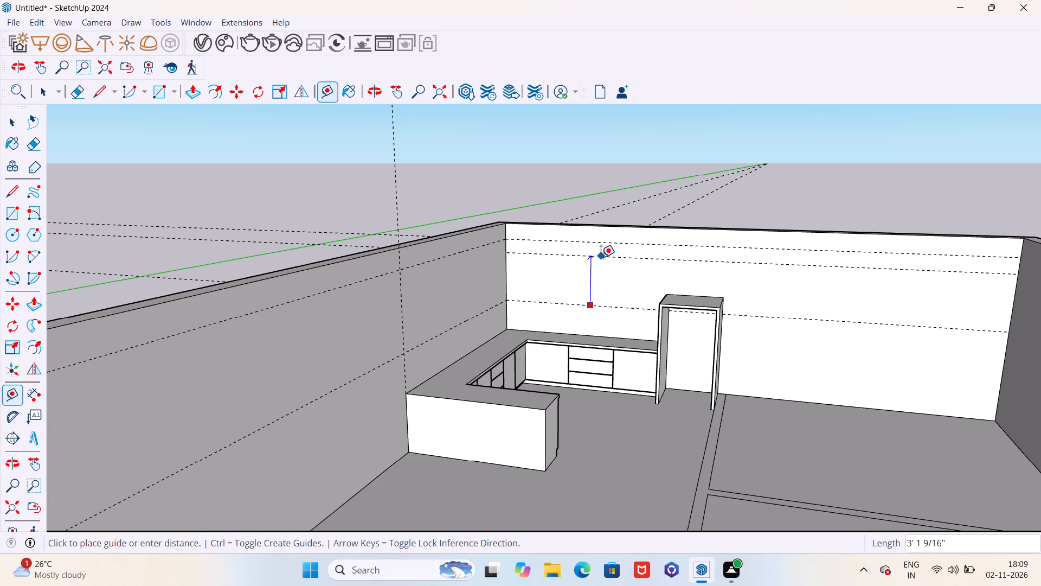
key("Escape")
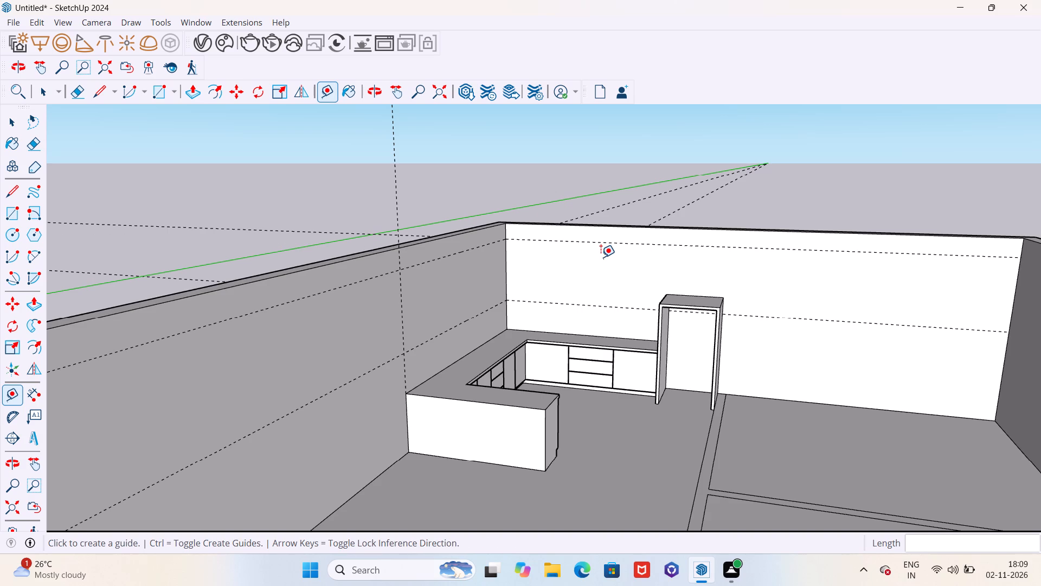
Draw a 4' by 13' 6" rectangle on the long side wall between the two horizontal guides, from the vertical guide to the room corner.
scroll(601, 257, "down", 4)
middle_click_drag(599, 265, 545, 316)
scroll(545, 317, "up", 3)
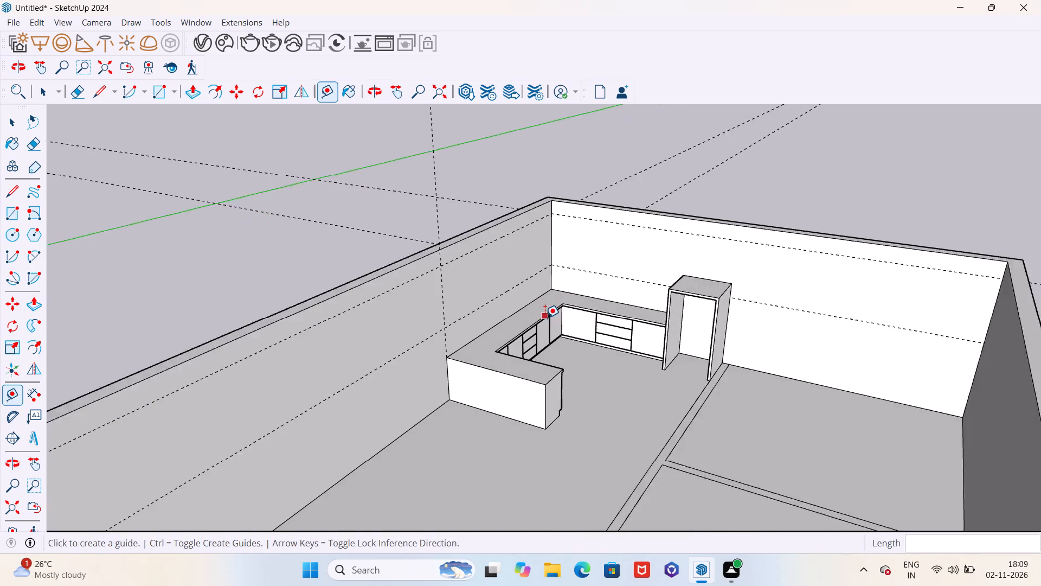
scroll(545, 317, "up", 1)
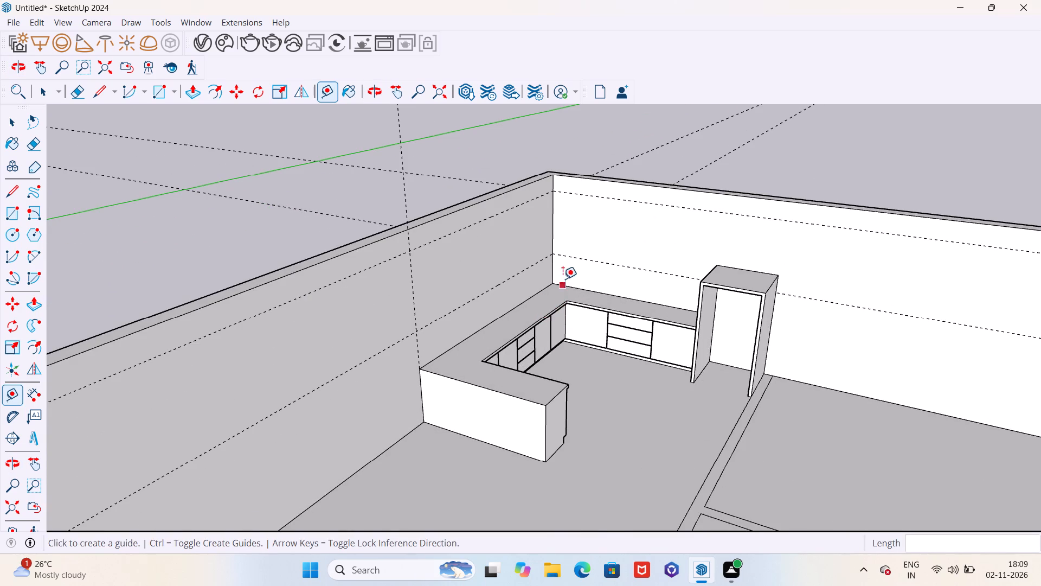
scroll(577, 238, "up", 4)
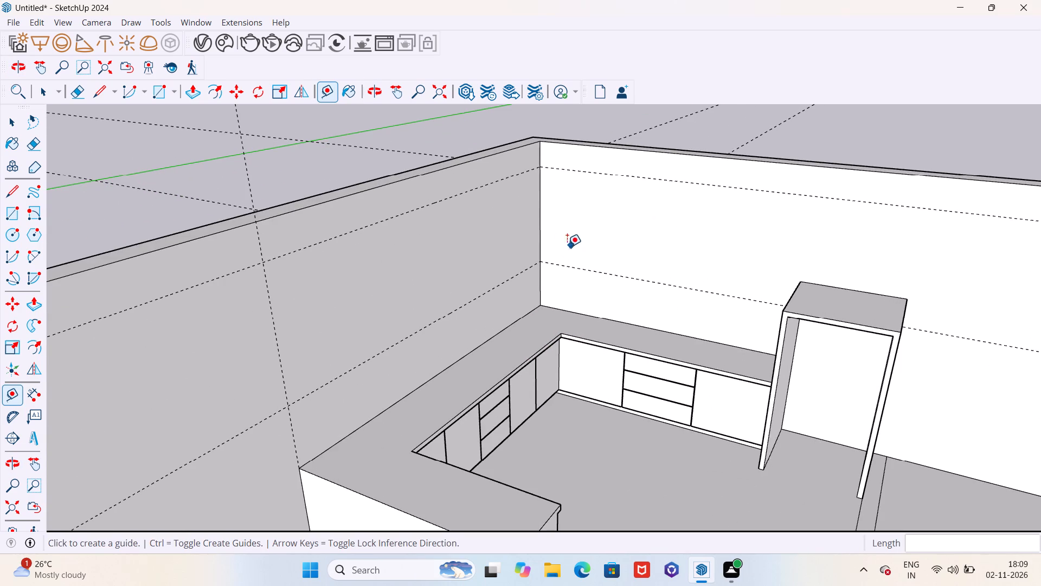
scroll(554, 254, "down", 4)
middle_click_drag(551, 258, 543, 276)
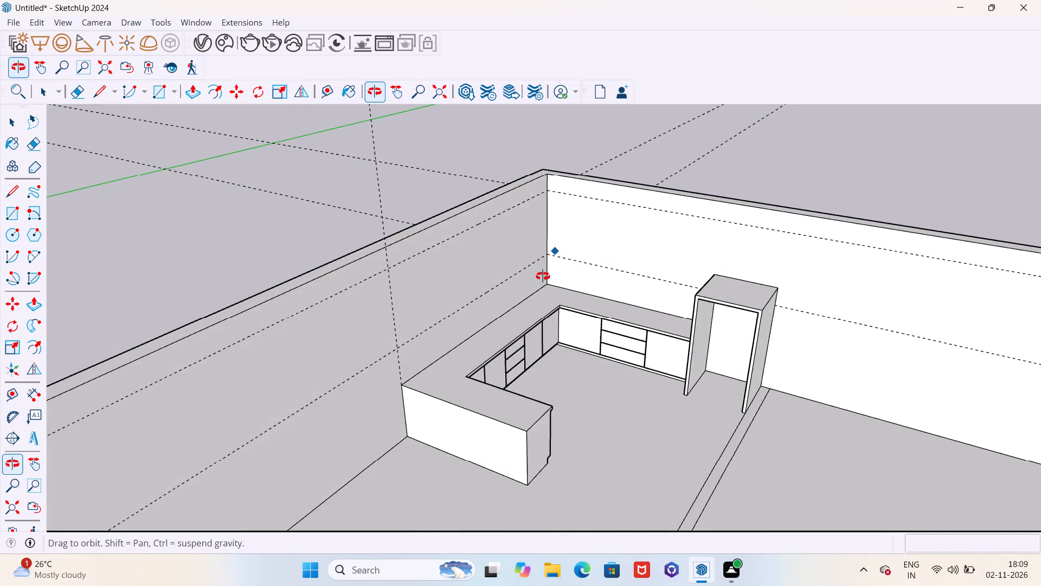
middle_click_drag(543, 276, 573, 266)
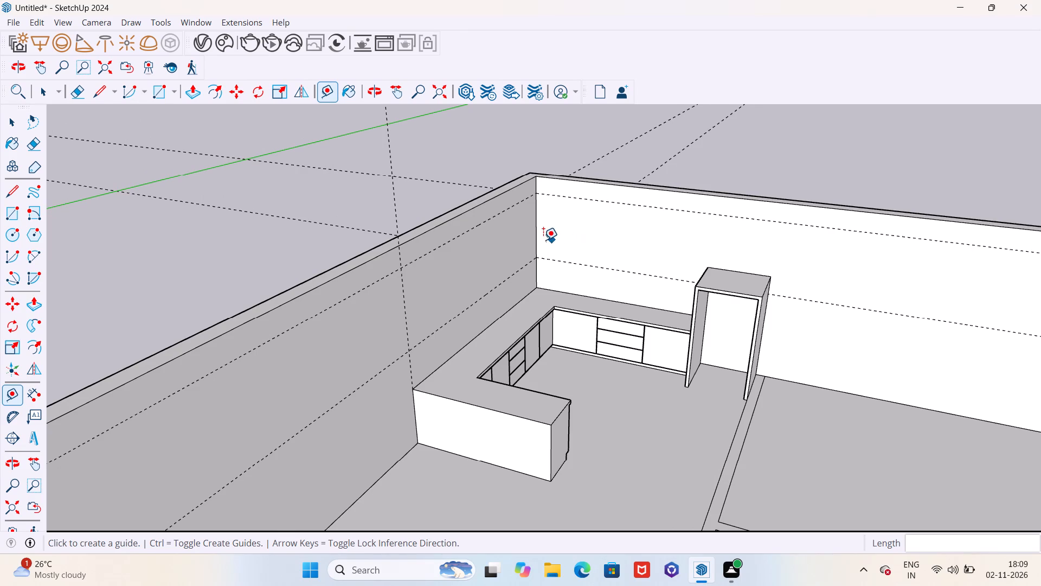
middle_click_drag(533, 255, 433, 272)
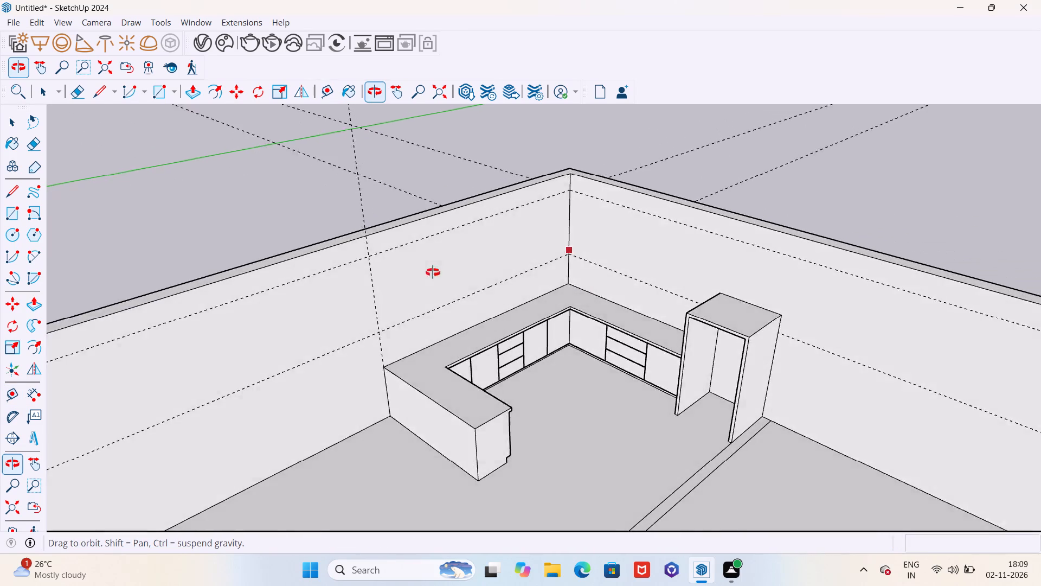
middle_click_drag(433, 272, 380, 273)
scroll(376, 261, "up", 4)
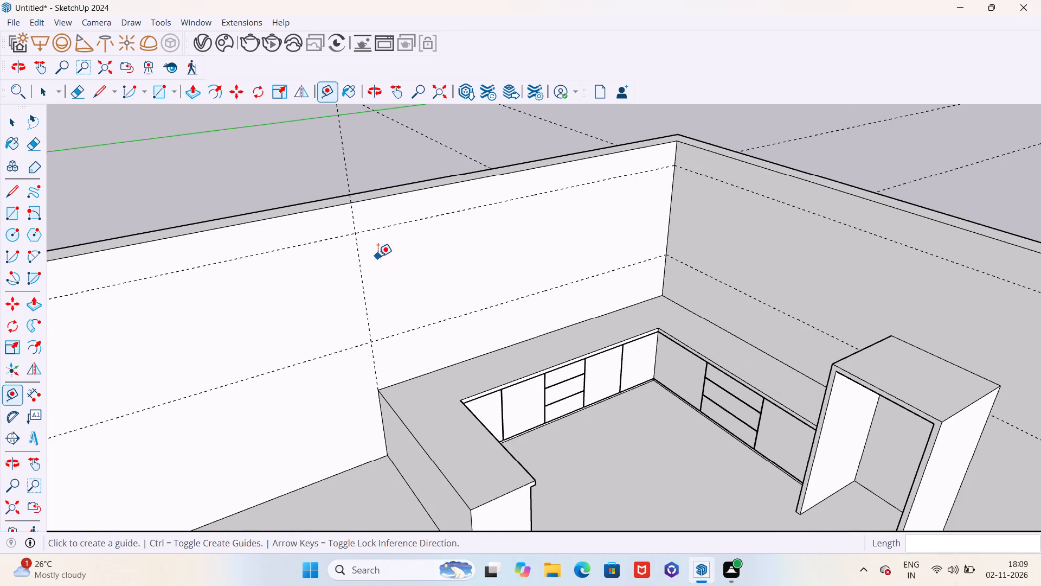
key("r")
left_click(354, 234)
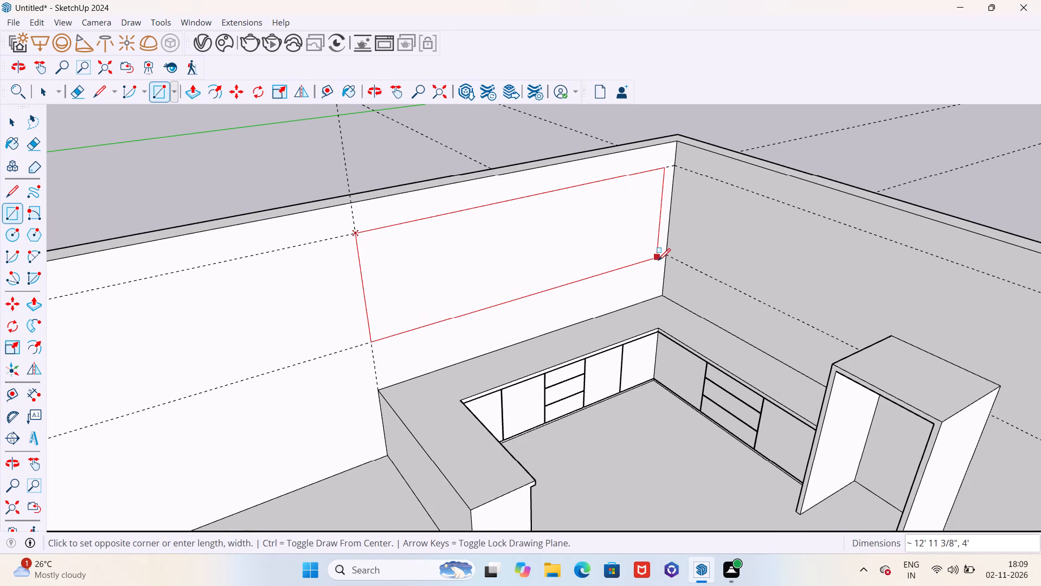
left_click(668, 255)
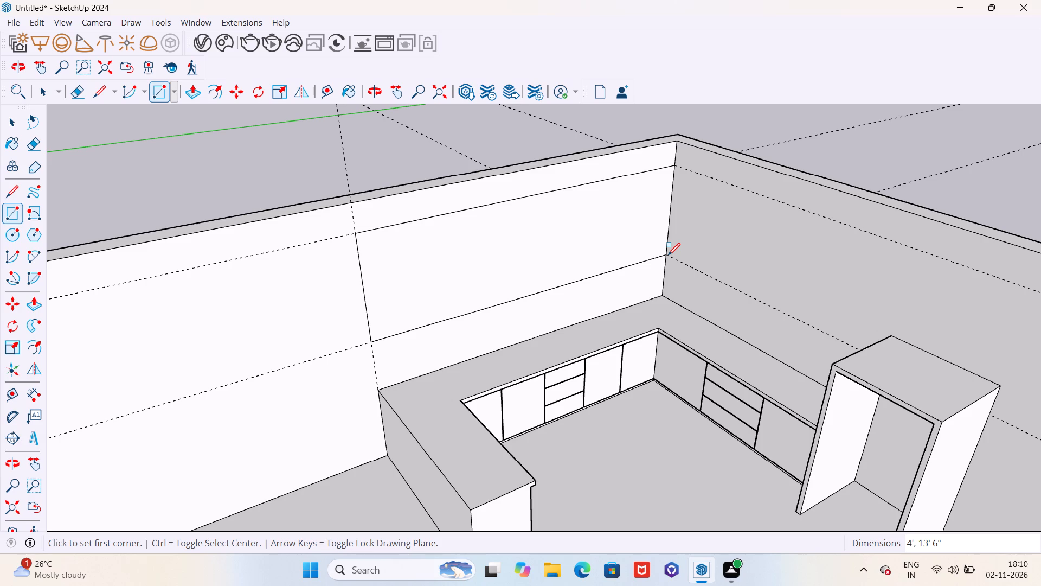
middle_click_drag(603, 216, 627, 221)
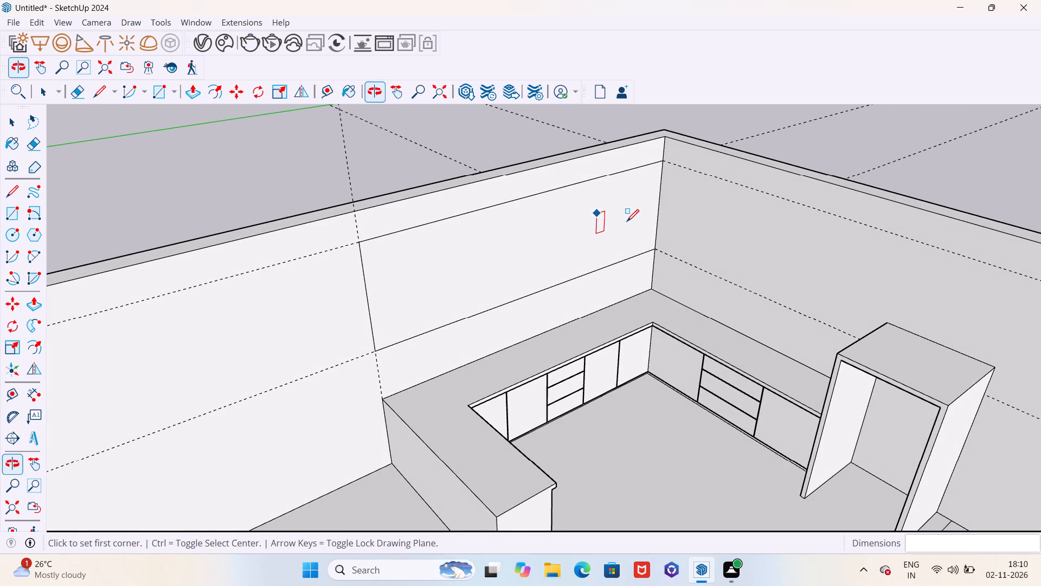
Pull the 4' by 13' 6" rectangle on the long side wall out 1' 4" to form a wall unit.
key("0")
scroll(507, 236, "up", 3)
key("Escape")
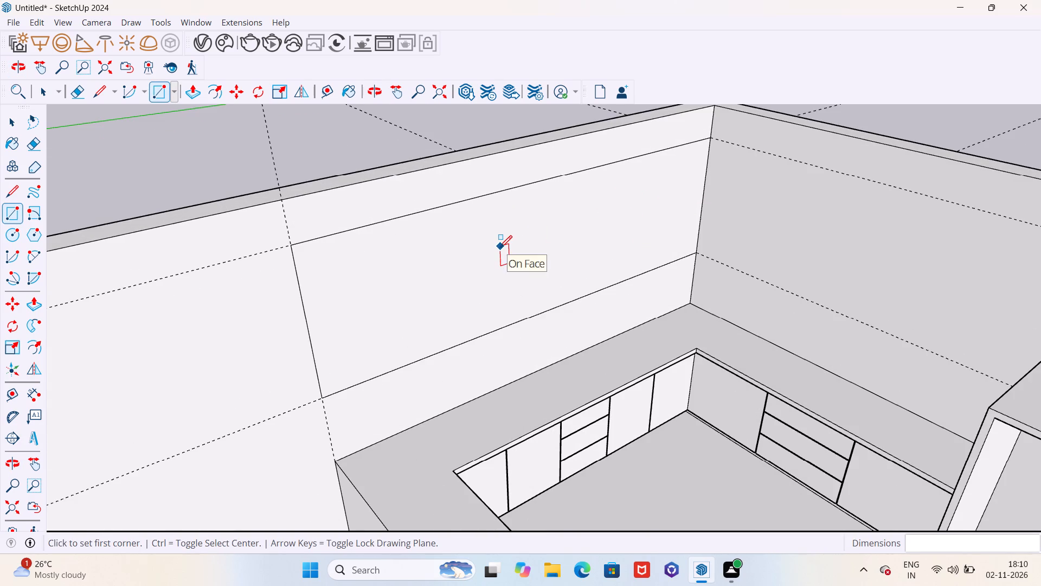
key("space")
key("bracketleft")
key("p")
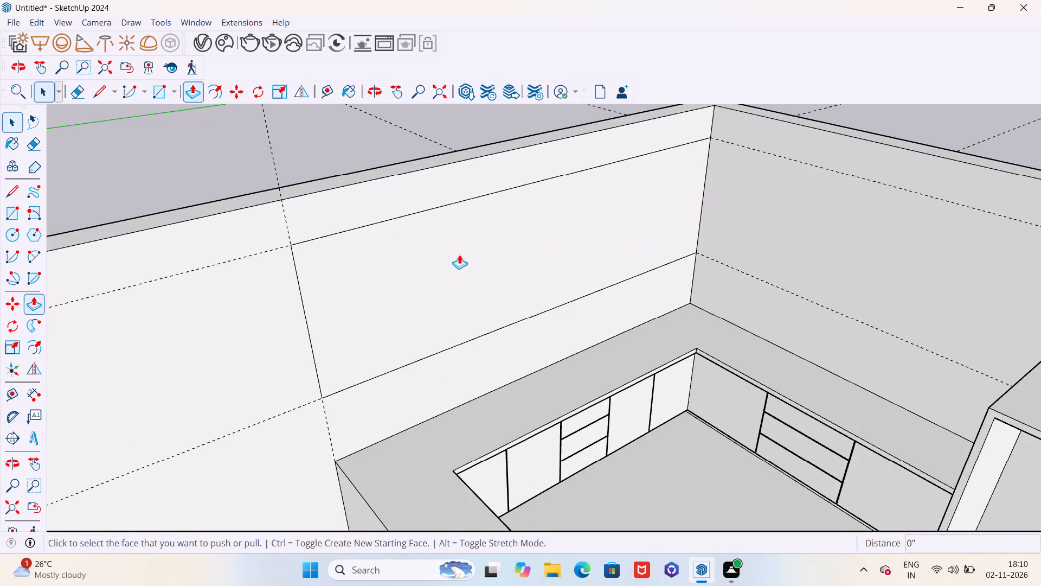
left_click(438, 265)
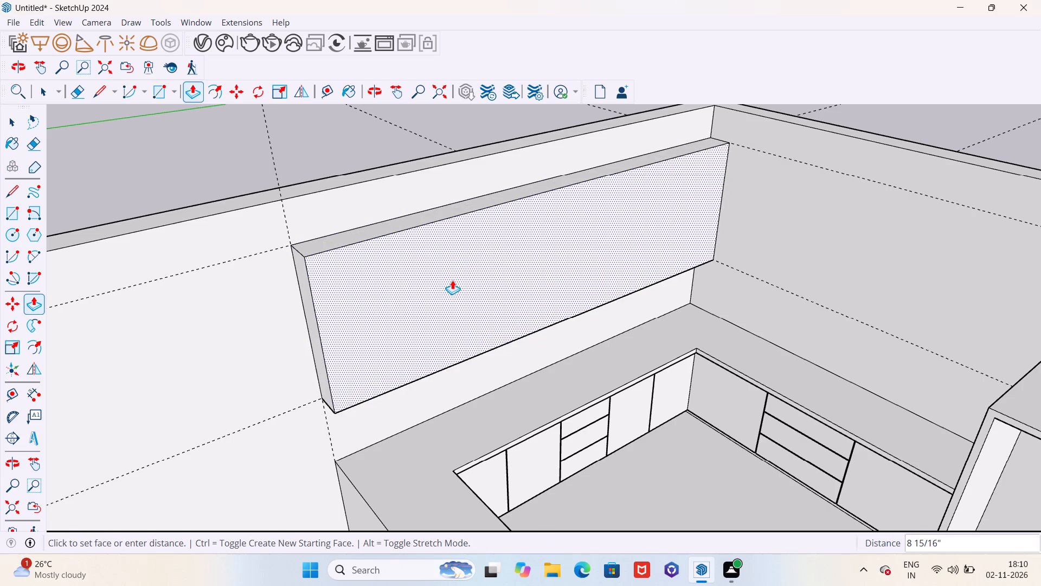
middle_click_drag(452, 280, 443, 297)
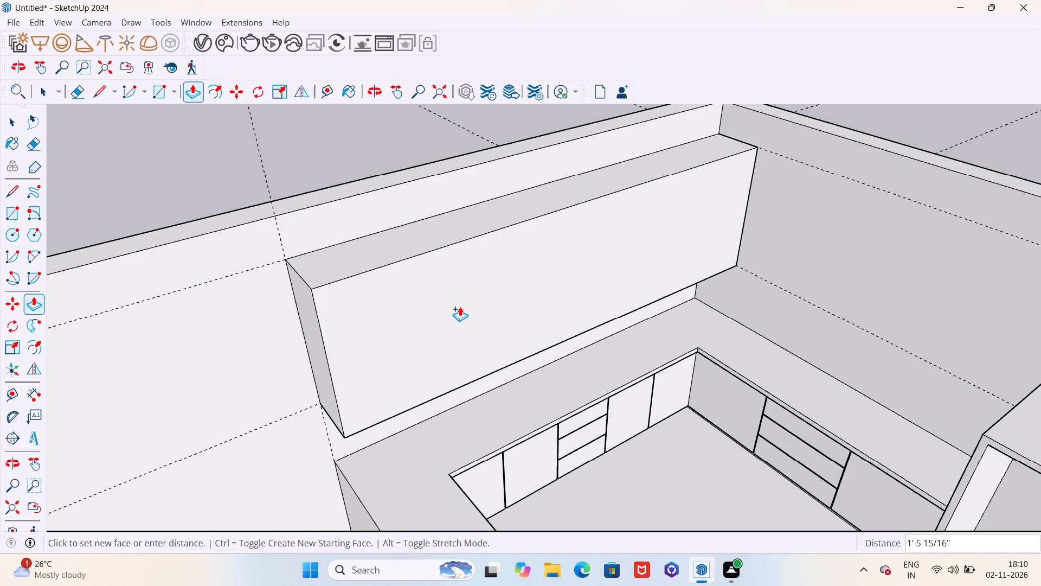
key("1")
key("apostrophe")
type("4\"")
key("Return")
Draw a rectangle about 4' by 9' 1" on the adjacent wall between the guides, from the first wall unit to the tall frame.
scroll(459, 308, "down", 2)
middle_click_drag(455, 313, 674, 262)
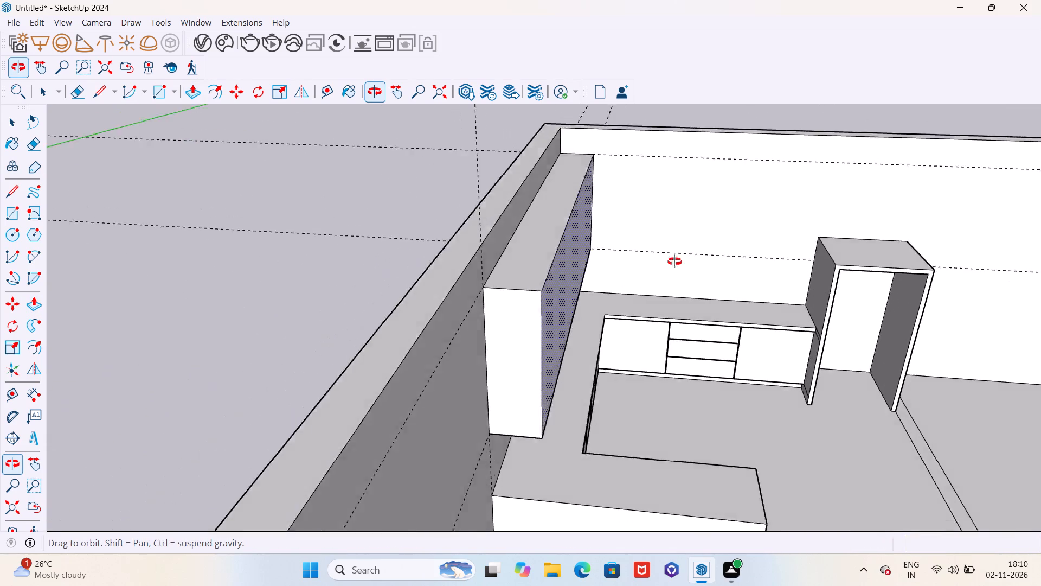
middle_click_drag(674, 262, 617, 270)
key("space")
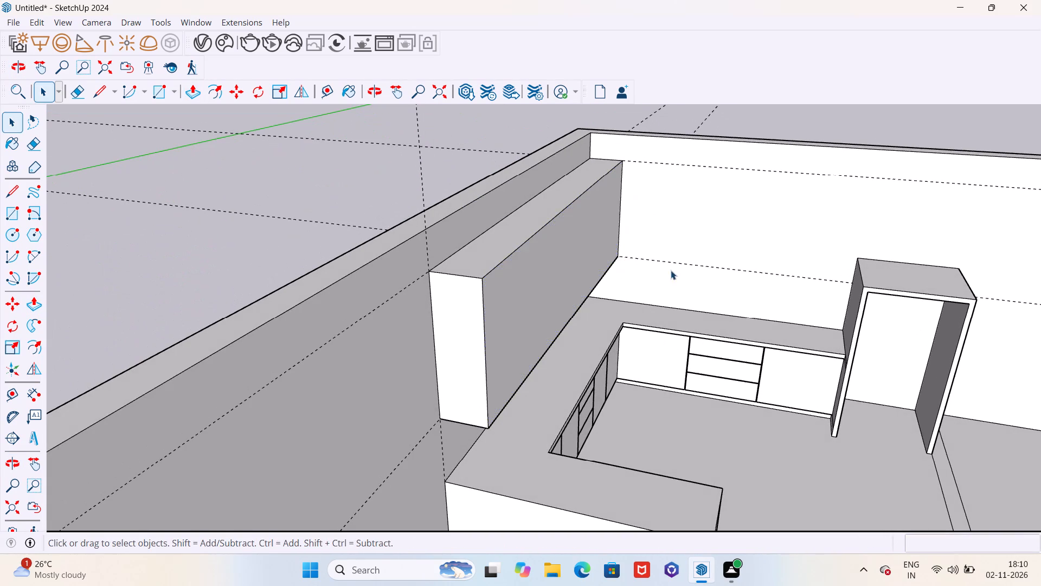
middle_click_drag(677, 270, 676, 265)
key("r")
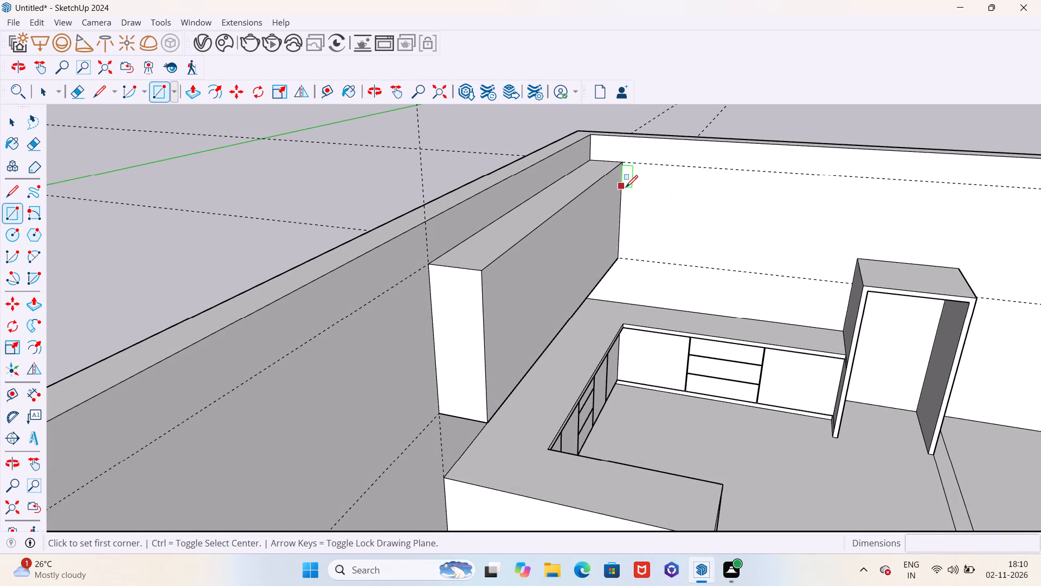
scroll(627, 172, "up", 4)
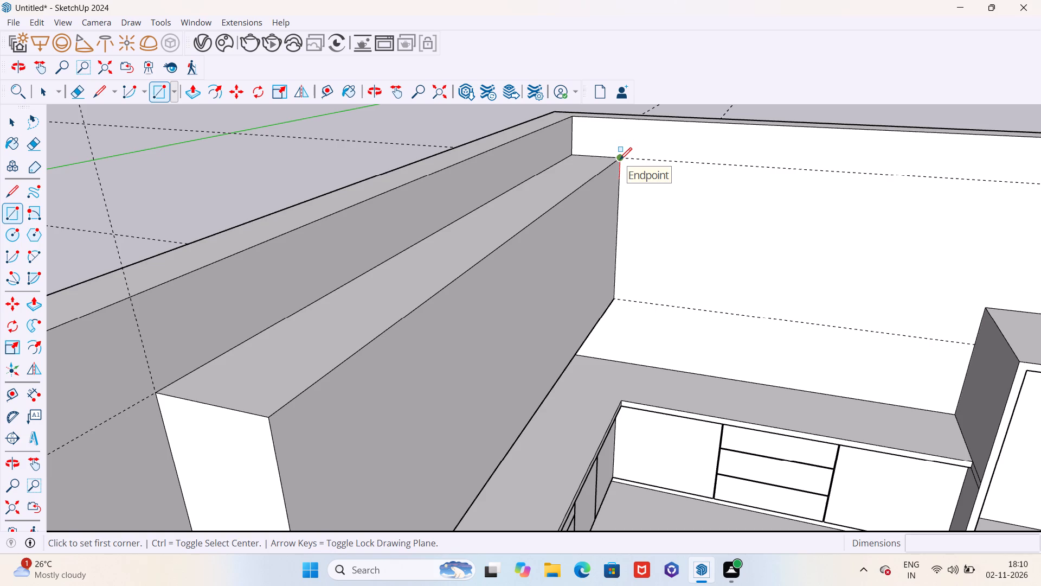
left_click(620, 160)
scroll(620, 160, "down", 4)
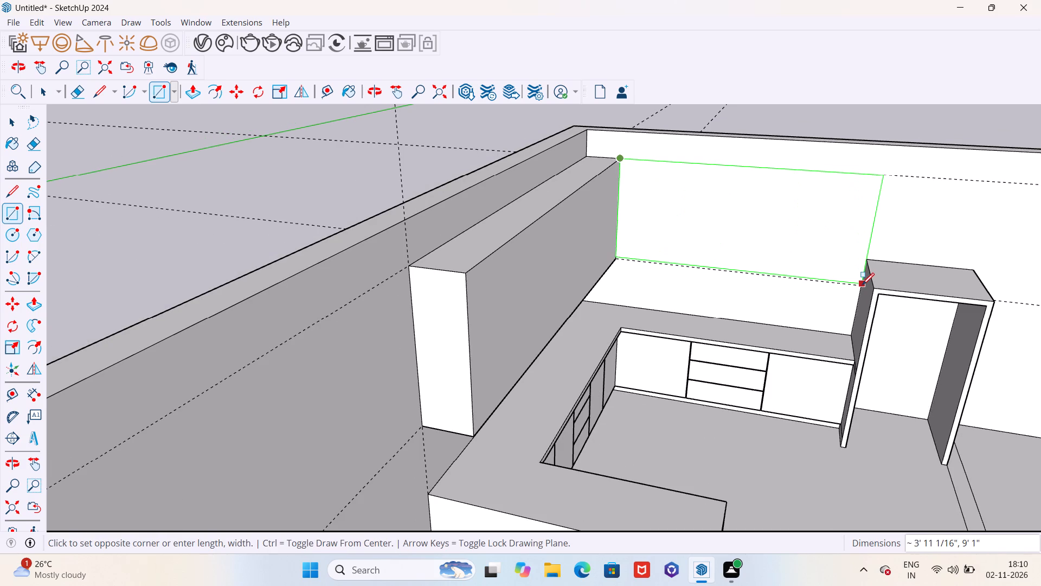
scroll(858, 288, "up", 9)
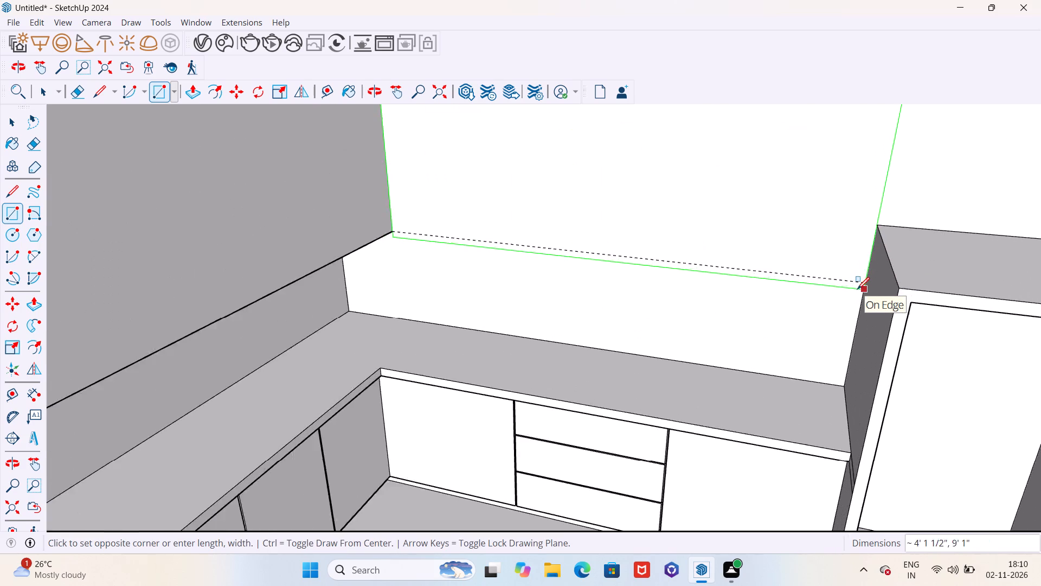
scroll(857, 289, "up", 4)
left_click(869, 279)
Pull the new rectangle on the frame-side wall out by the same 1' 4" to form the second wall unit.
scroll(786, 336, "down", 6)
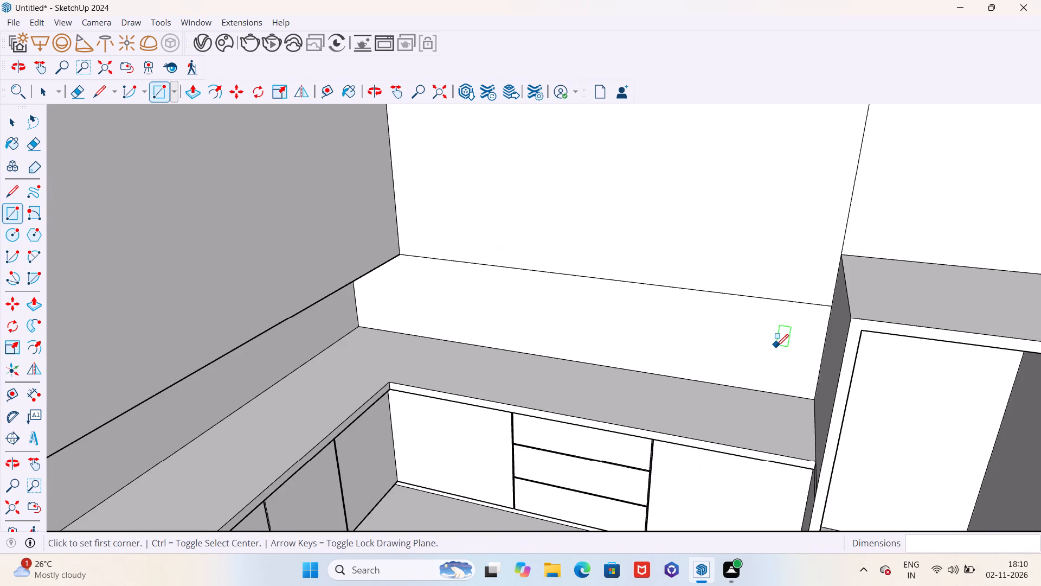
scroll(776, 346, "down", 12)
middle_click_drag(775, 349, 621, 351)
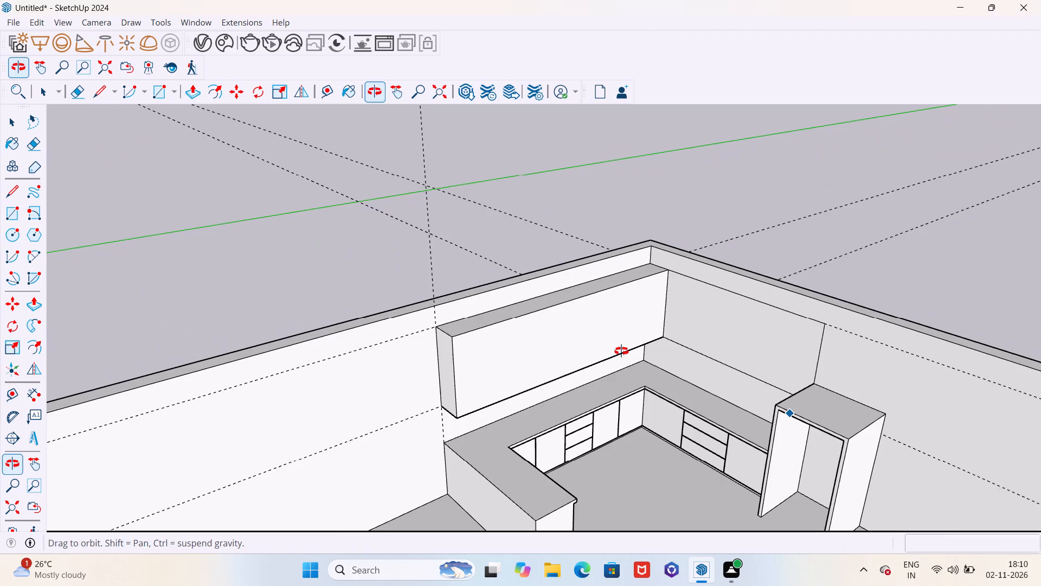
middle_click_drag(621, 351, 620, 352)
scroll(753, 328, "up", 8)
key("p")
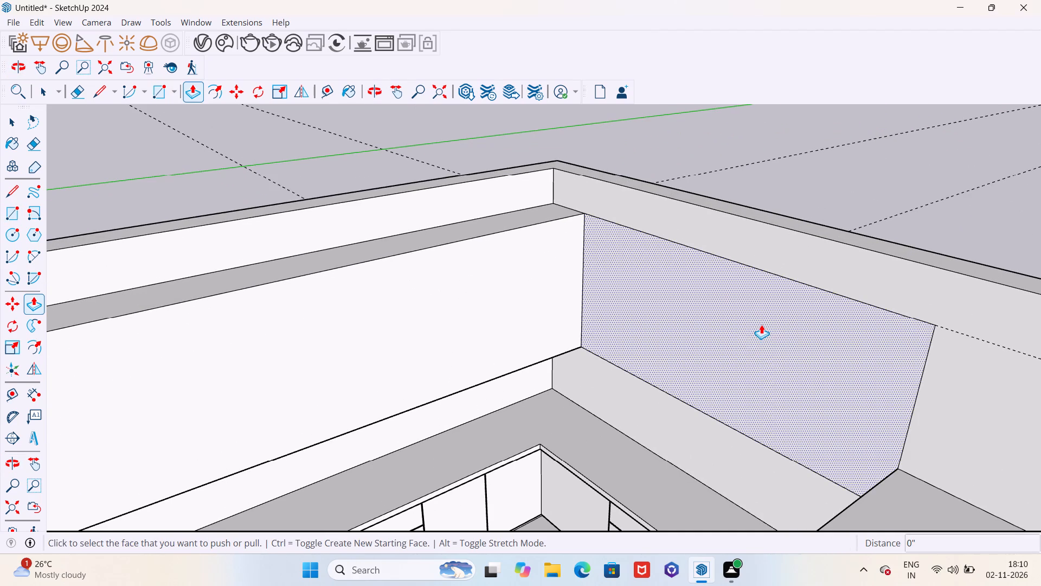
double_click(761, 324)
Erase the seam edge between the tops of the two wall units at the room corner.
scroll(756, 333, "down", 5)
middle_click_drag(699, 308, 690, 366)
scroll(689, 365, "up", 1)
key("e")
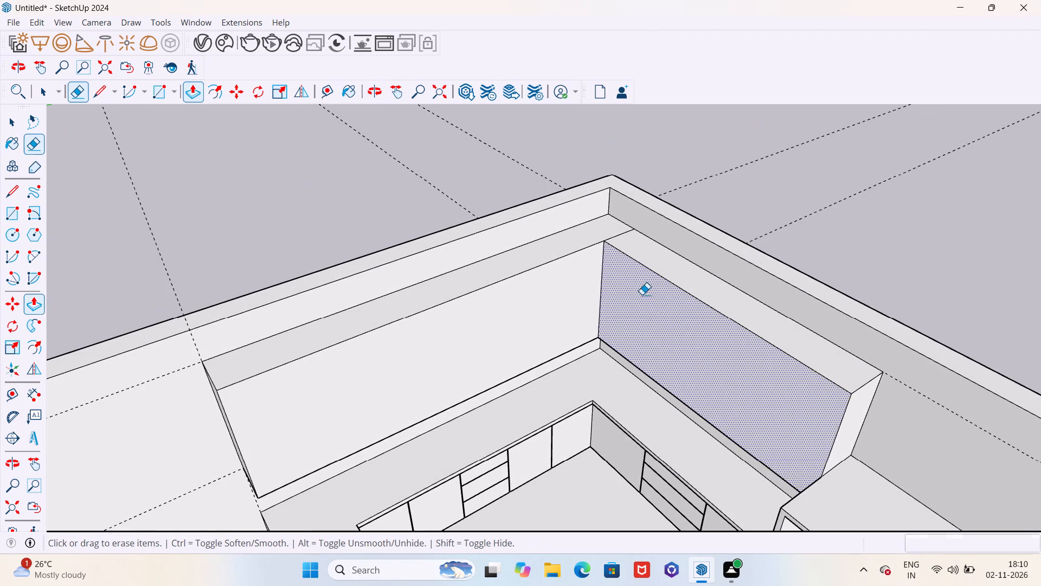
scroll(619, 249, "up", 5)
left_click_drag(623, 235, 619, 225)
scroll(612, 237, "down", 4)
middle_click_drag(618, 340, 653, 285)
scroll(657, 275, "up", 1)
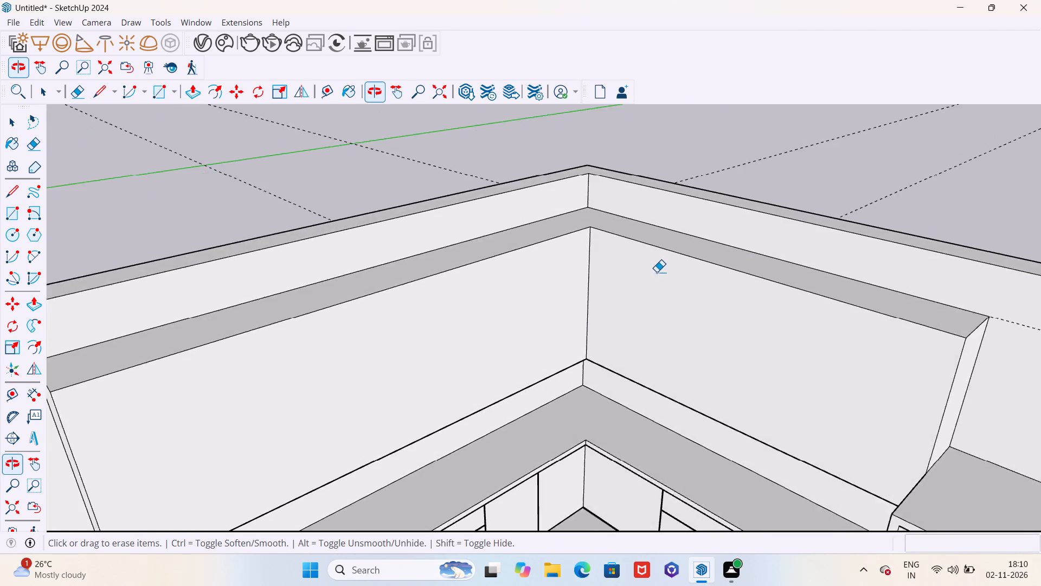
Push the front faces of both wall units back 4" toward their walls.
scroll(658, 268, "down", 6)
middle_click_drag(673, 339, 832, 222)
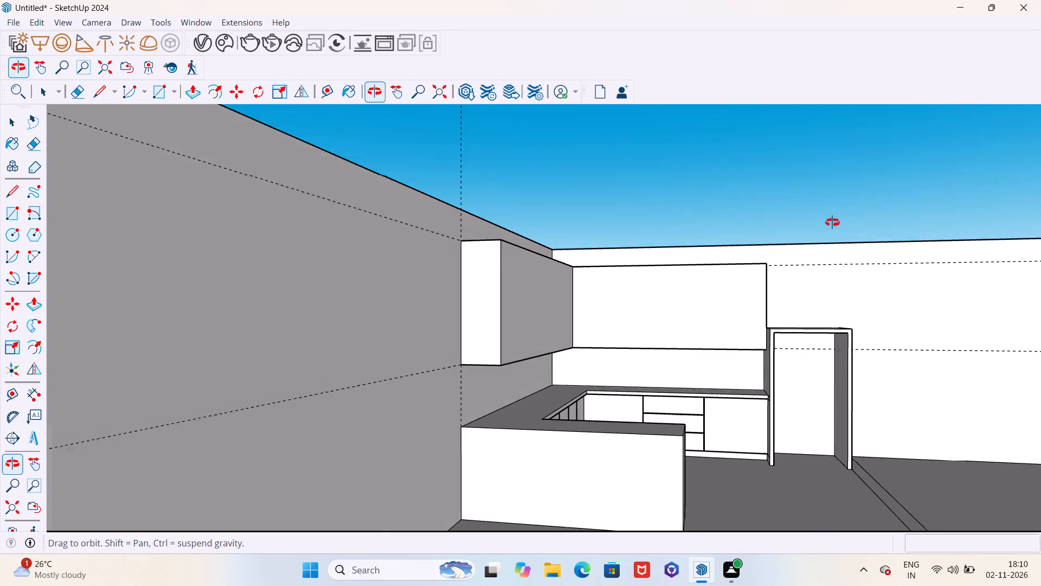
middle_click_drag(832, 222, 867, 259)
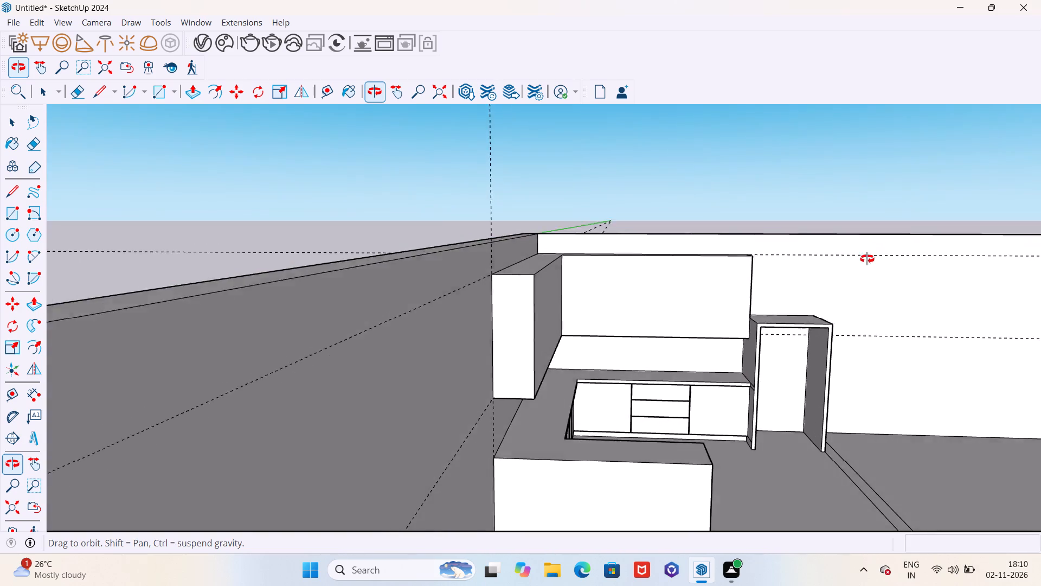
middle_click_drag(867, 259, 849, 281)
scroll(487, 355, "up", 5)
scroll(555, 345, "down", 5)
middle_click_drag(551, 341, 551, 348)
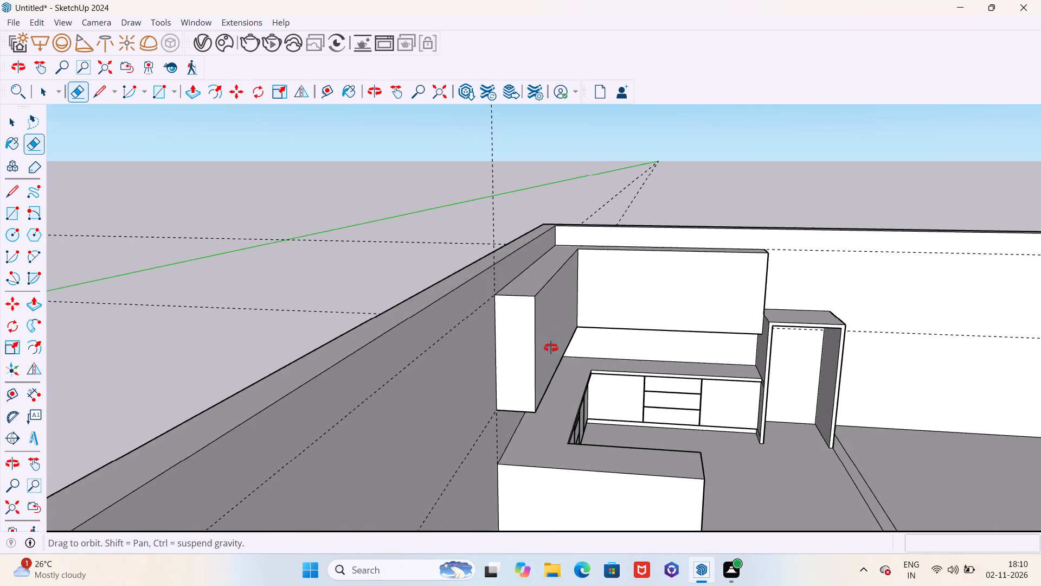
middle_click_drag(551, 348, 562, 378)
scroll(562, 375, "up", 4)
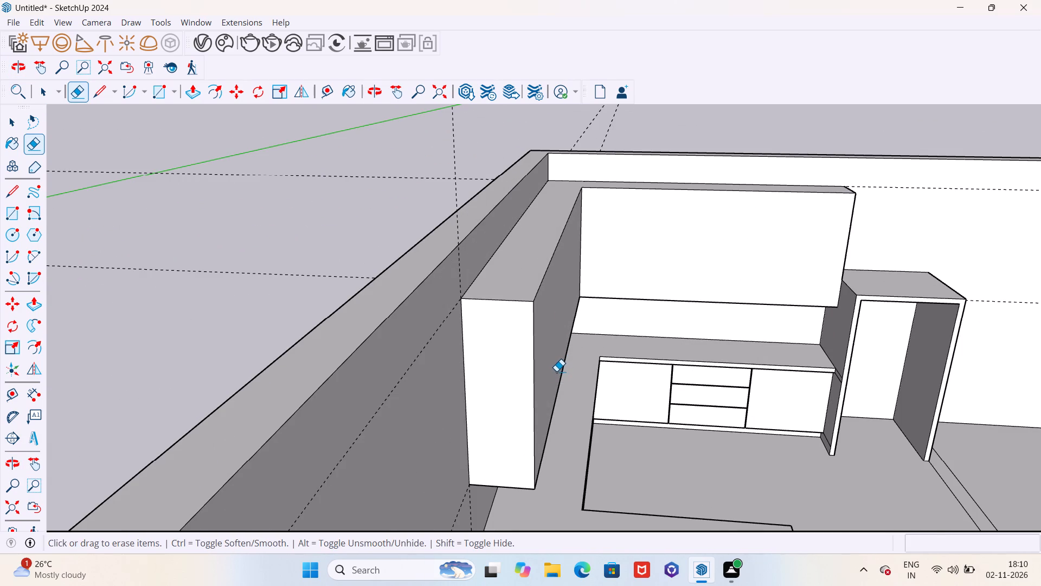
key("p")
left_click(546, 349)
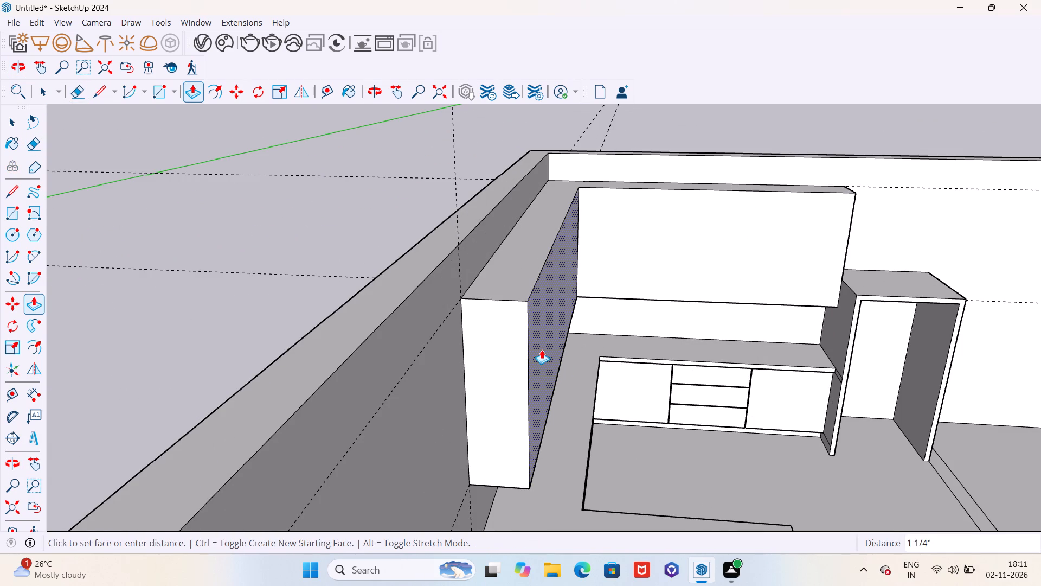
type("4\"")
key("Return")
double_click(643, 270)
Pull the front faces of both wall units back out 2".
scroll(638, 276, "down", 3)
middle_click_drag(634, 318, 621, 248)
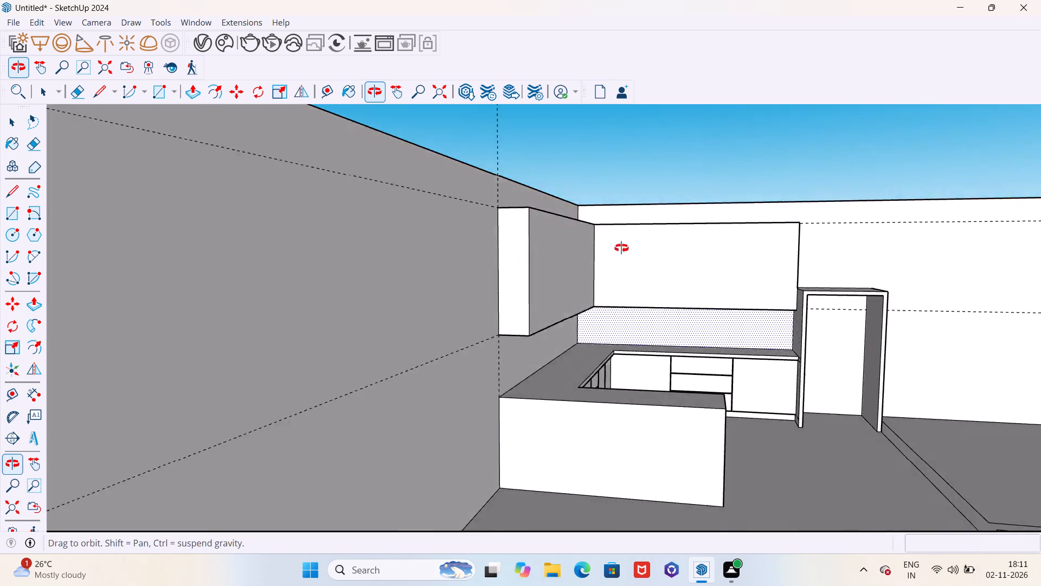
middle_click_drag(621, 248, 503, 279)
scroll(667, 226, "down", 5)
middle_click_drag(607, 301, 568, 342)
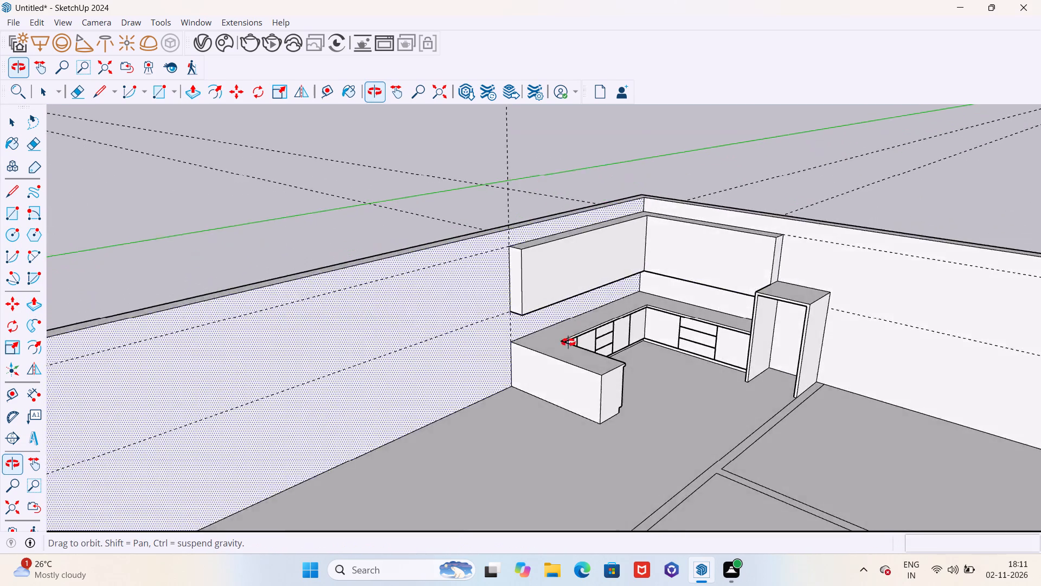
middle_click_drag(568, 342, 737, 294)
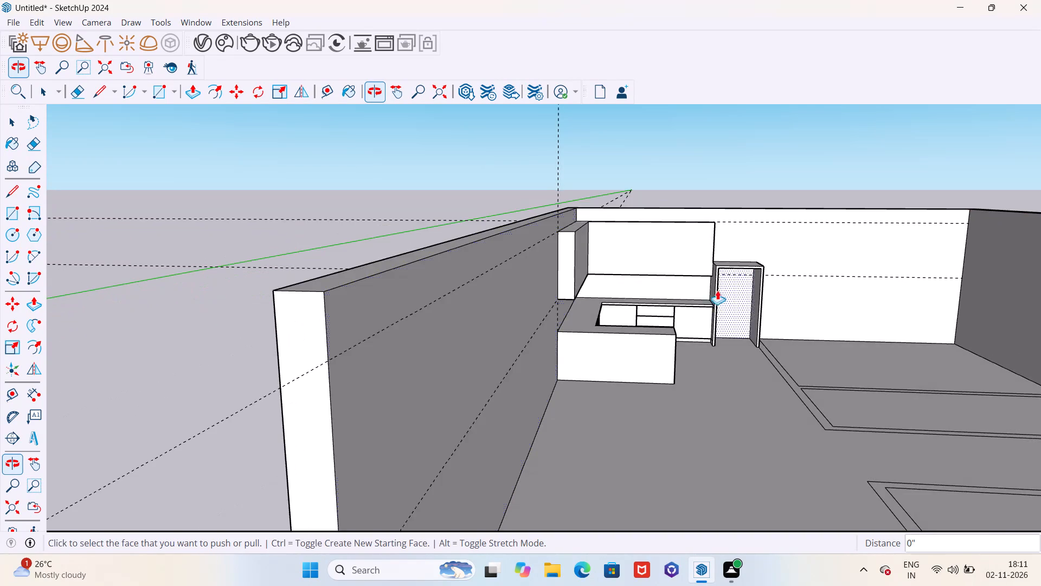
scroll(595, 262, "up", 9)
scroll(609, 267, "down", 4)
middle_click_drag(615, 269, 589, 308)
left_click(550, 292)
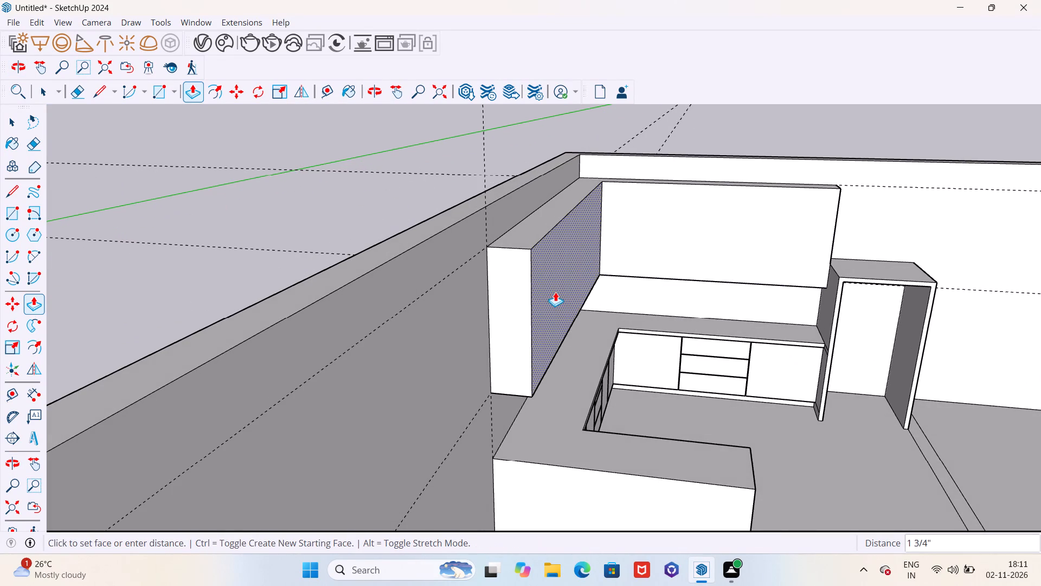
type("2\"")
key("Return")
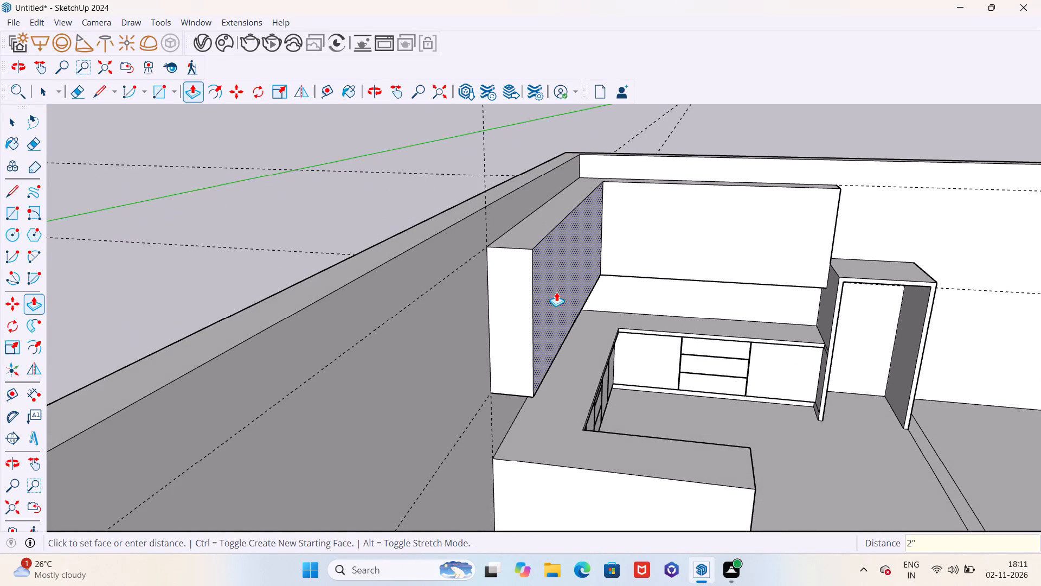
double_click(691, 219)
Place a horizontal guide on the long side wall unit's front face, 2' above its bottom edge.
scroll(695, 256, "down", 4)
middle_click_drag(696, 282, 558, 304)
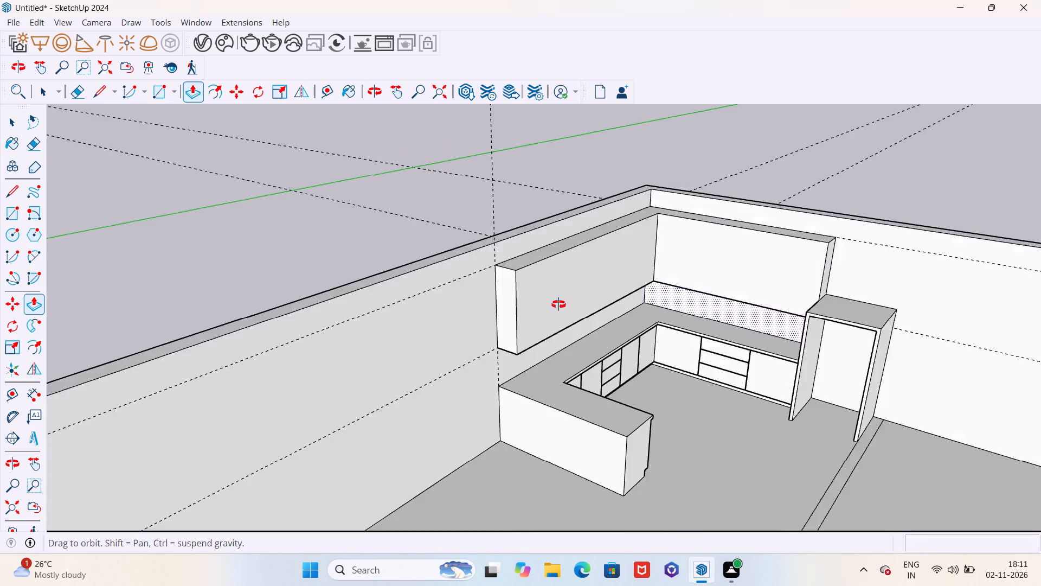
middle_click_drag(558, 304, 678, 297)
scroll(704, 357, "down", 4)
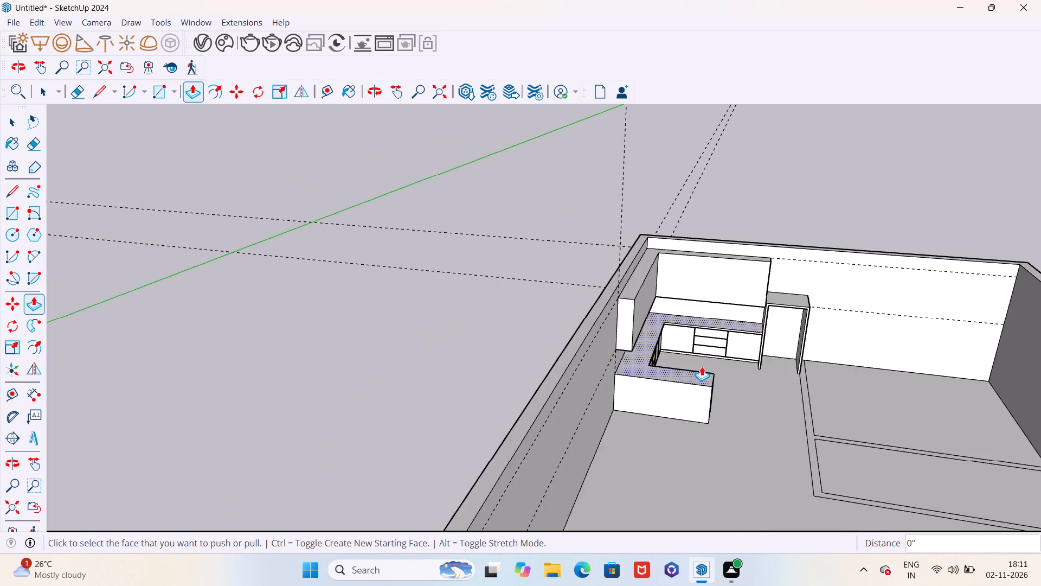
middle_click_drag(710, 341, 709, 263)
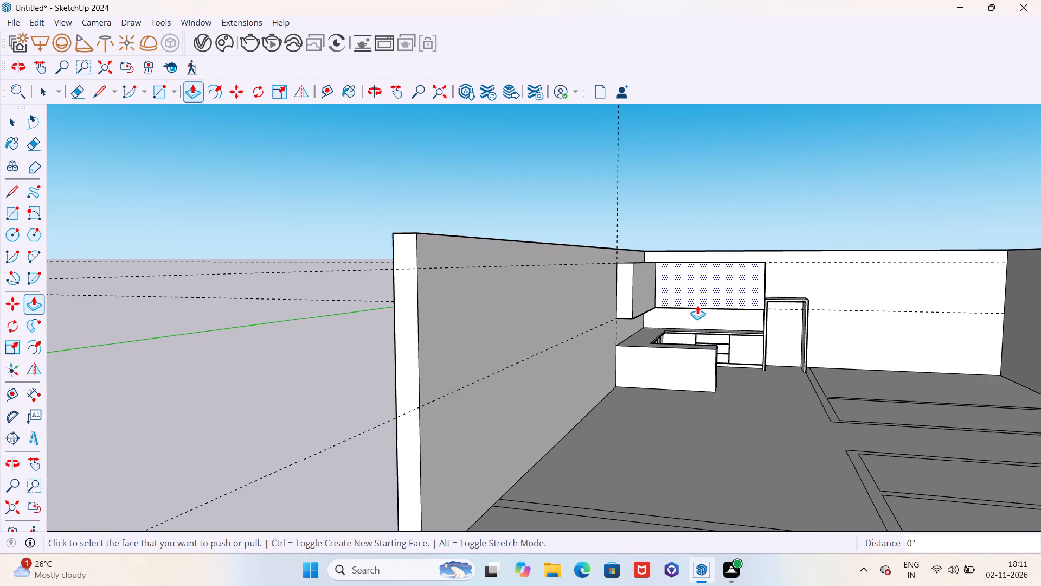
middle_click_drag(697, 305, 540, 344)
scroll(595, 321, "up", 5)
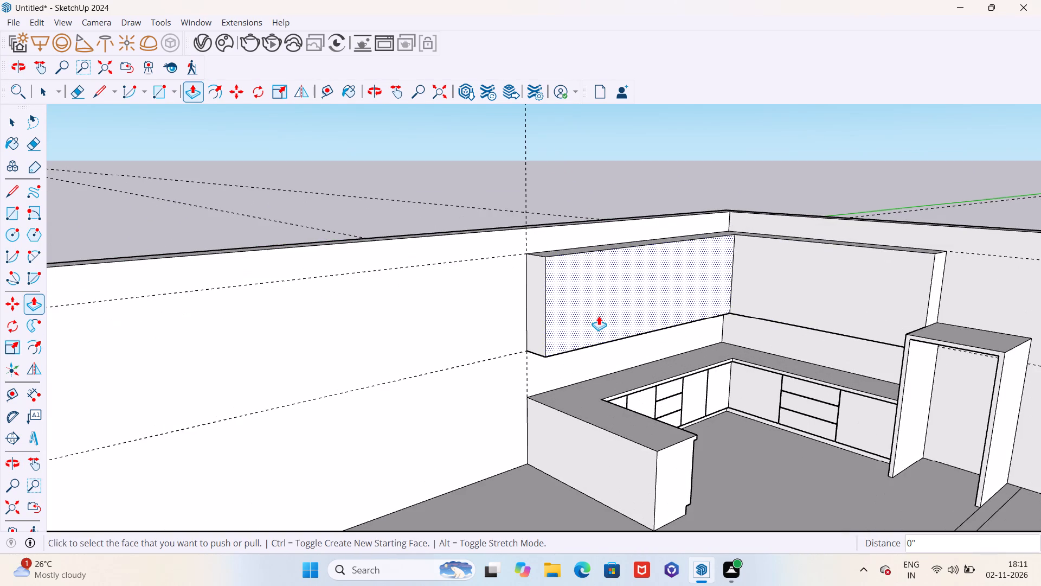
middle_click_drag(595, 319, 570, 333)
scroll(552, 323, "up", 2)
middle_click_drag(567, 315, 520, 307)
key("t")
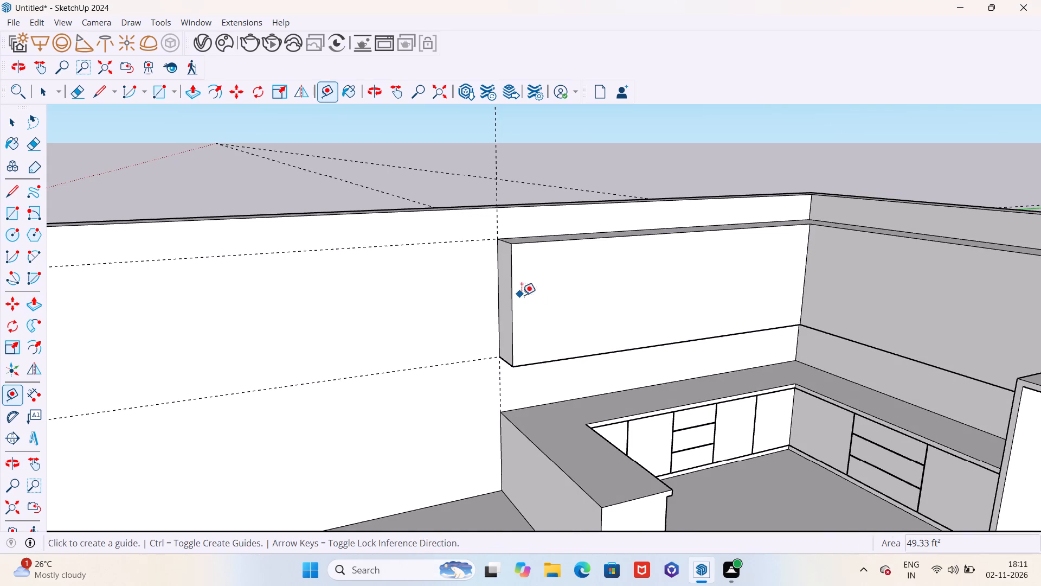
left_click(571, 358)
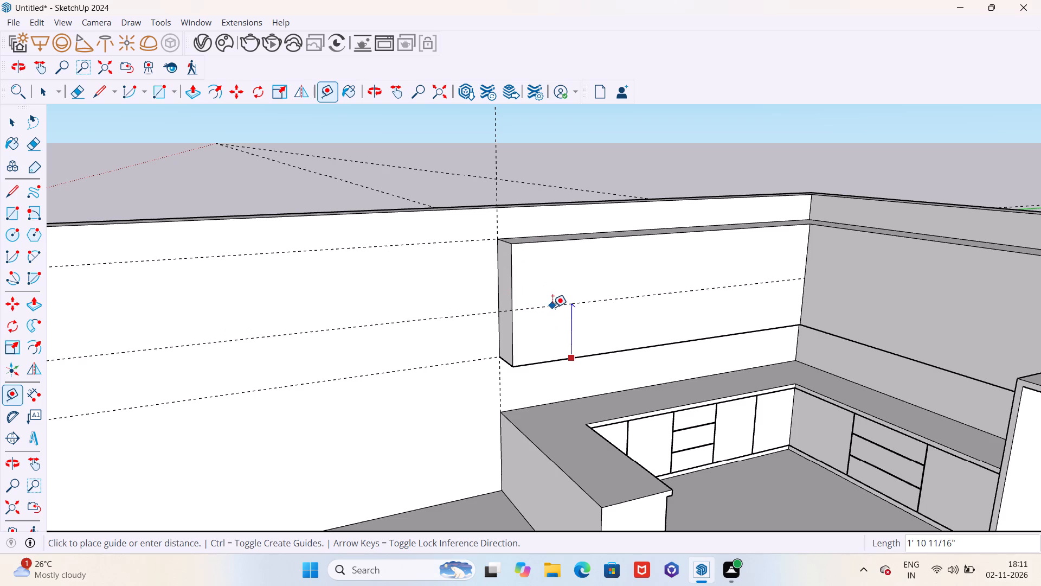
type("2'")
key("Return")
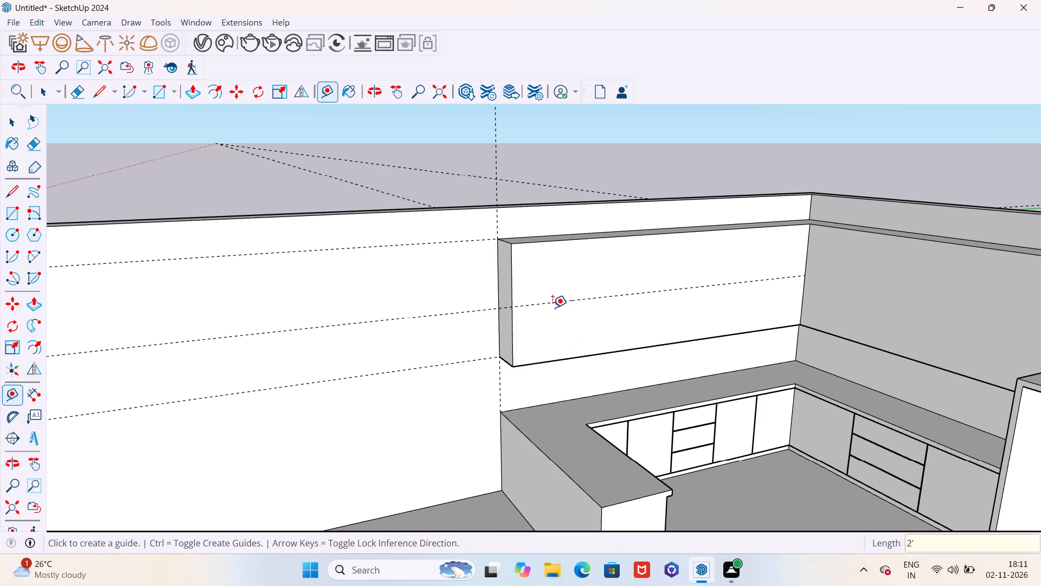
Undo the 2' horizontal guide on the long side wall unit's front face.
scroll(552, 308, "down", 1)
middle_click_drag(555, 309, 653, 323)
scroll(768, 303, "up", 4)
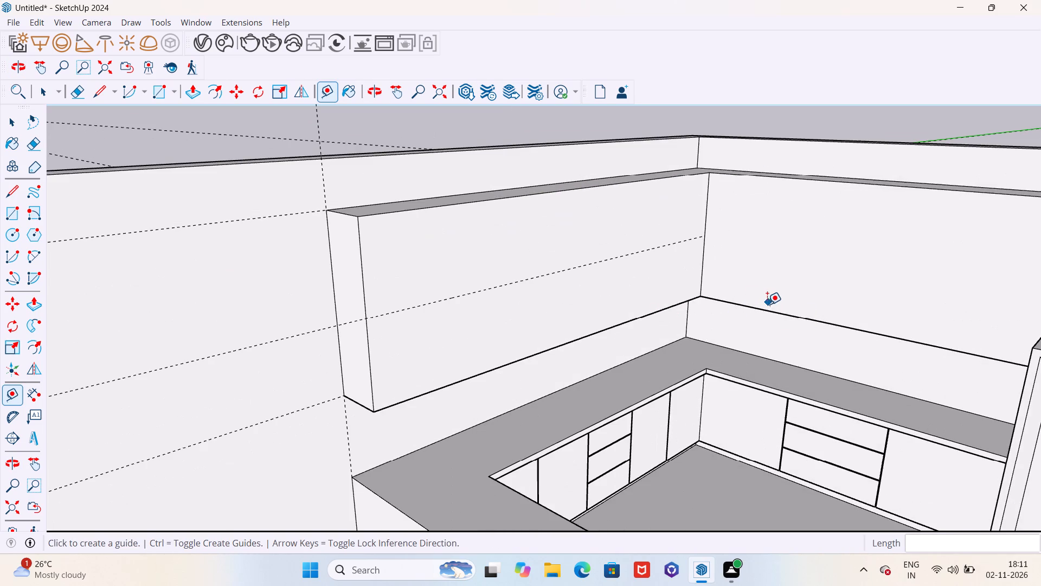
middle_click_drag(690, 311, 637, 268)
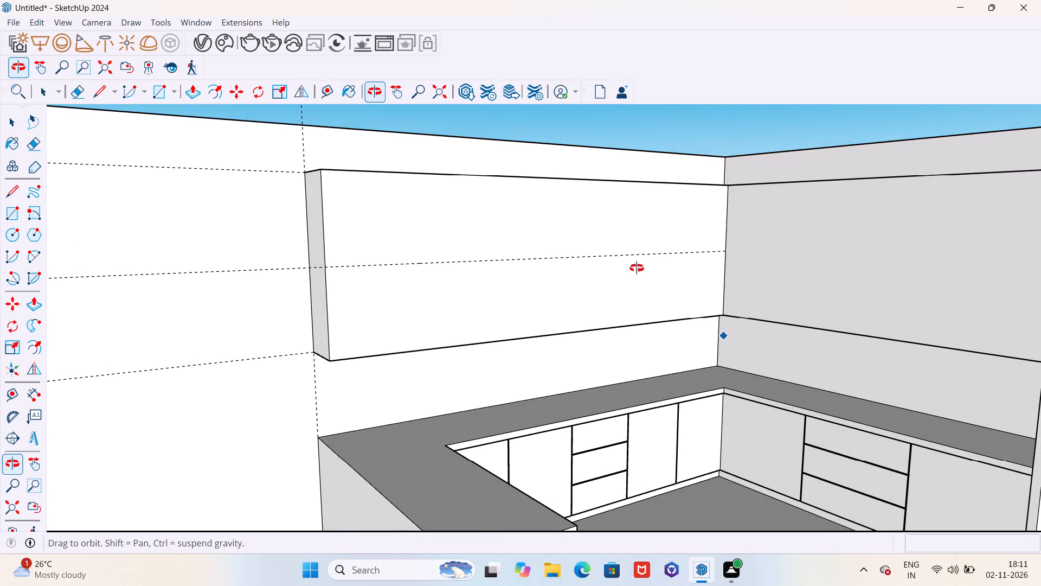
middle_click_drag(637, 268, 653, 294)
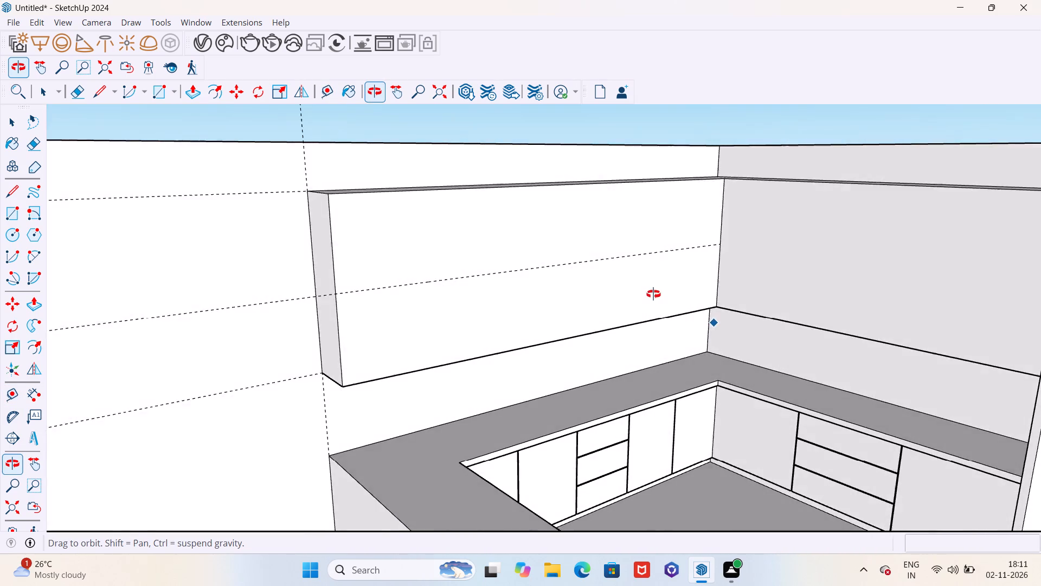
middle_click_drag(653, 294, 632, 298)
key("ctrl+z")
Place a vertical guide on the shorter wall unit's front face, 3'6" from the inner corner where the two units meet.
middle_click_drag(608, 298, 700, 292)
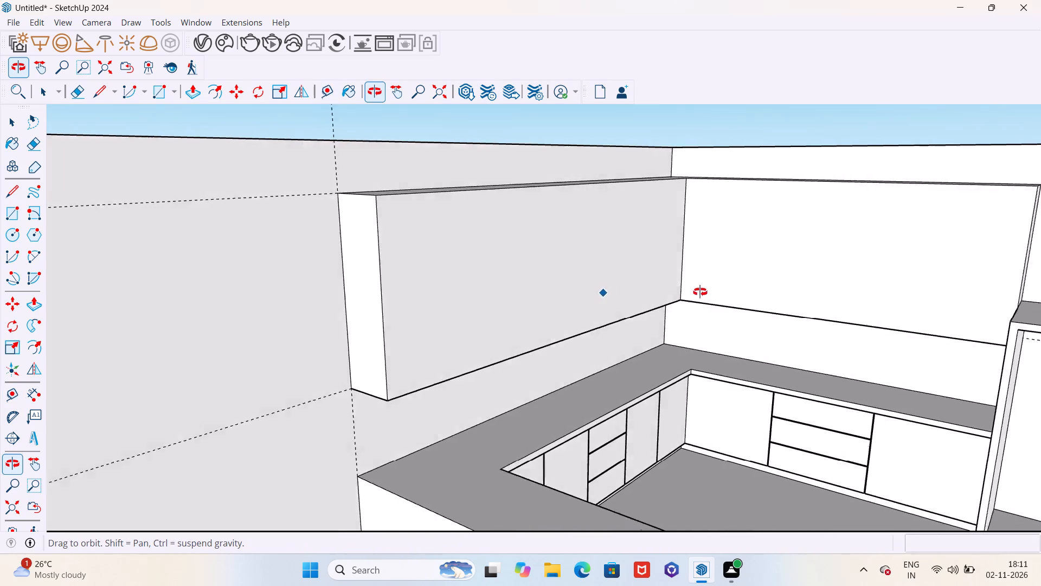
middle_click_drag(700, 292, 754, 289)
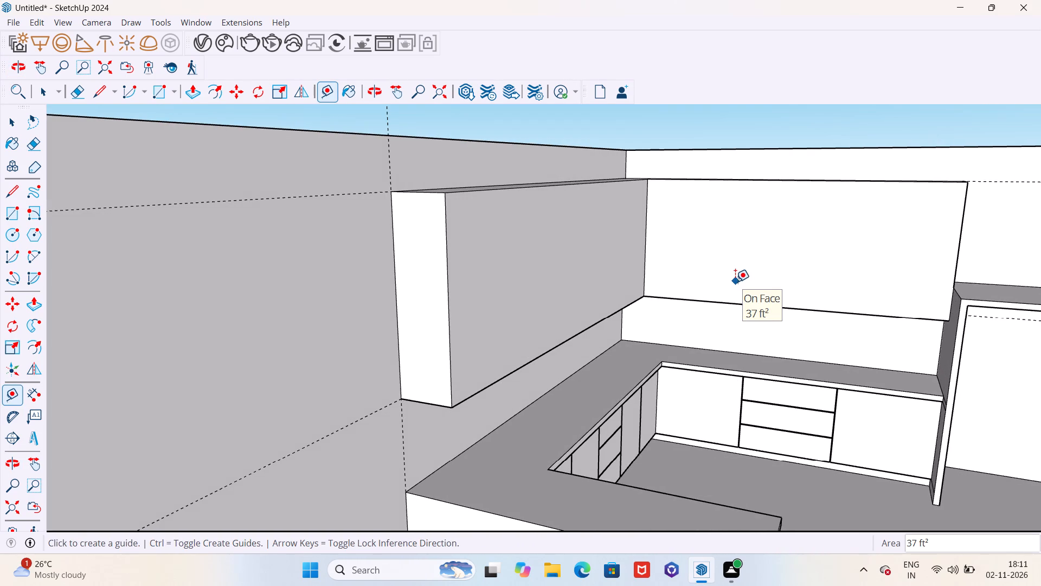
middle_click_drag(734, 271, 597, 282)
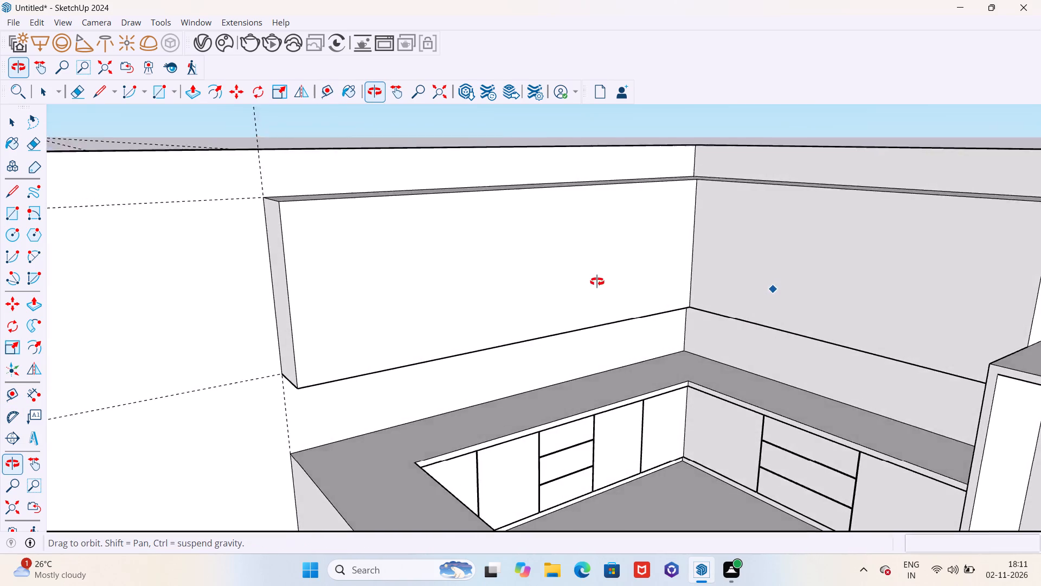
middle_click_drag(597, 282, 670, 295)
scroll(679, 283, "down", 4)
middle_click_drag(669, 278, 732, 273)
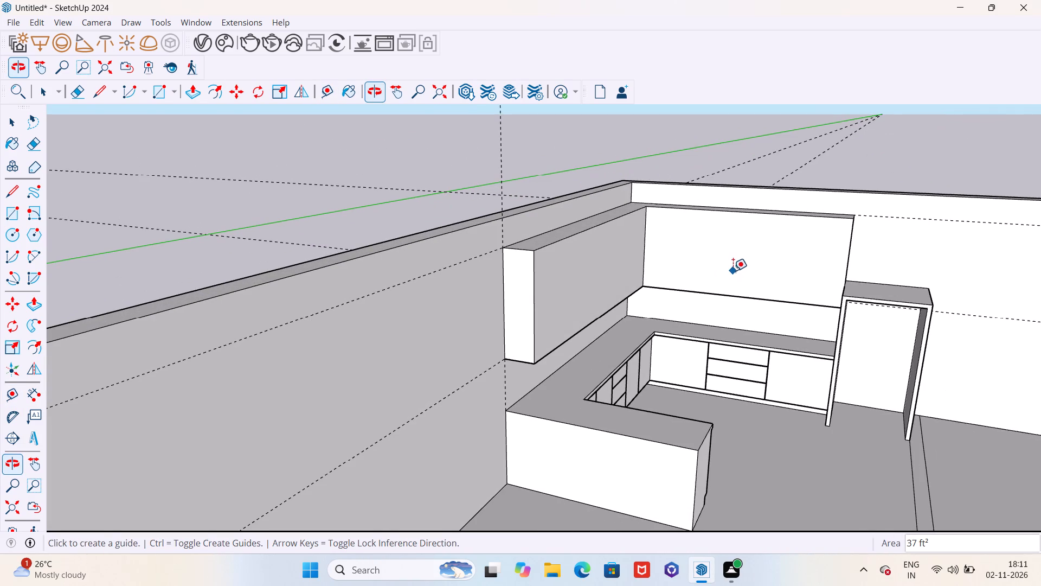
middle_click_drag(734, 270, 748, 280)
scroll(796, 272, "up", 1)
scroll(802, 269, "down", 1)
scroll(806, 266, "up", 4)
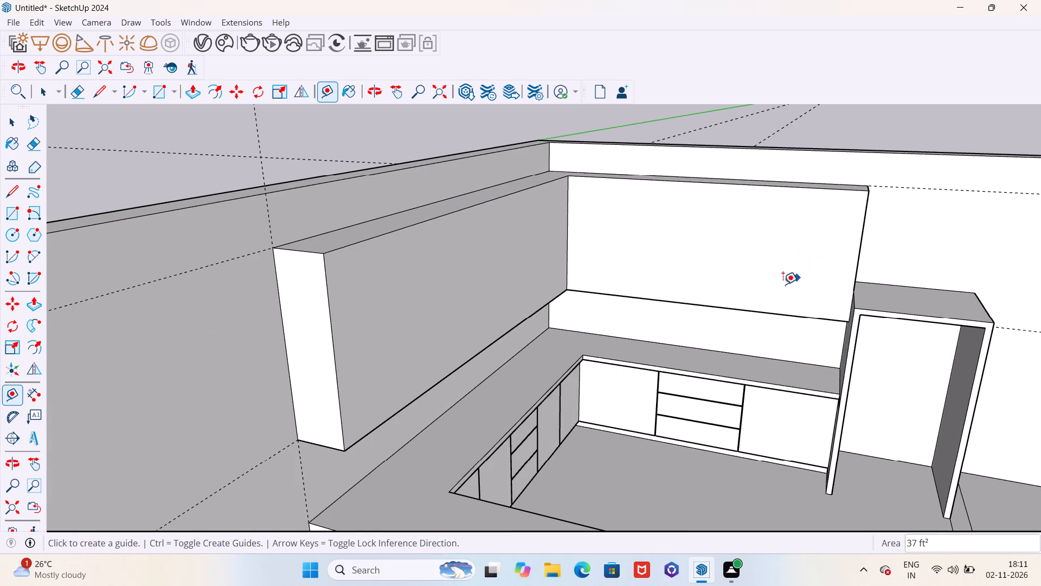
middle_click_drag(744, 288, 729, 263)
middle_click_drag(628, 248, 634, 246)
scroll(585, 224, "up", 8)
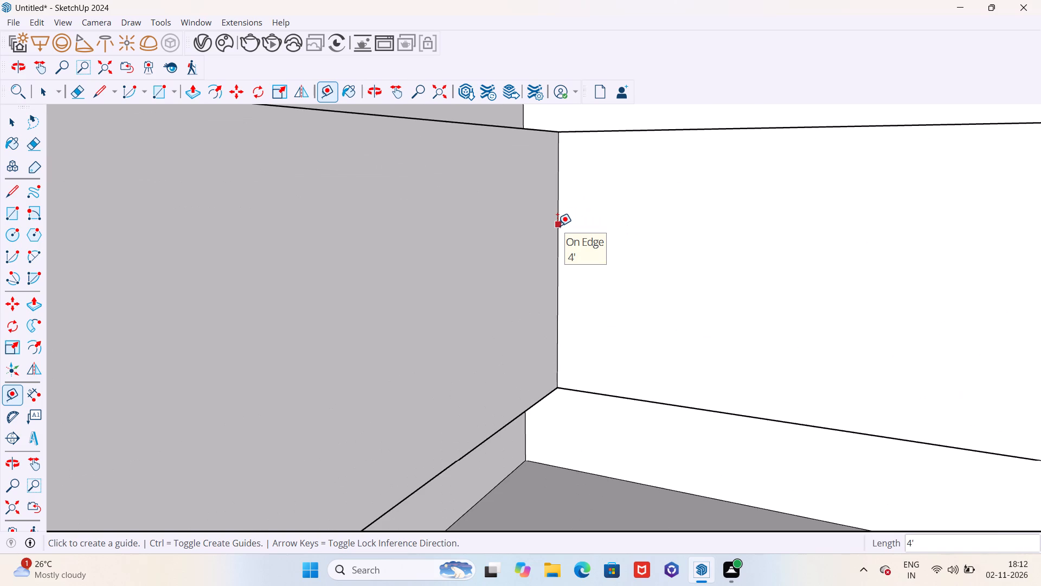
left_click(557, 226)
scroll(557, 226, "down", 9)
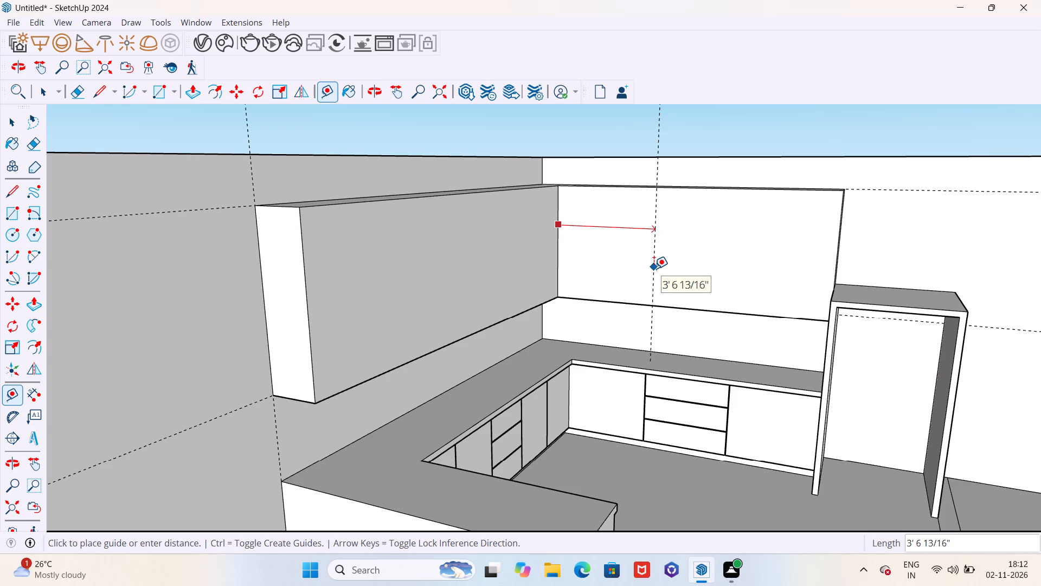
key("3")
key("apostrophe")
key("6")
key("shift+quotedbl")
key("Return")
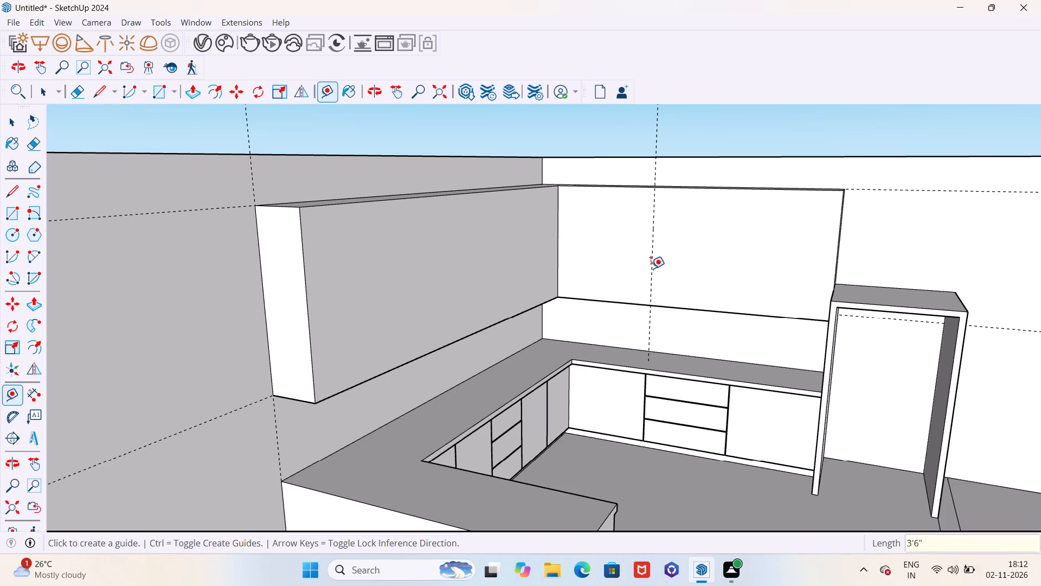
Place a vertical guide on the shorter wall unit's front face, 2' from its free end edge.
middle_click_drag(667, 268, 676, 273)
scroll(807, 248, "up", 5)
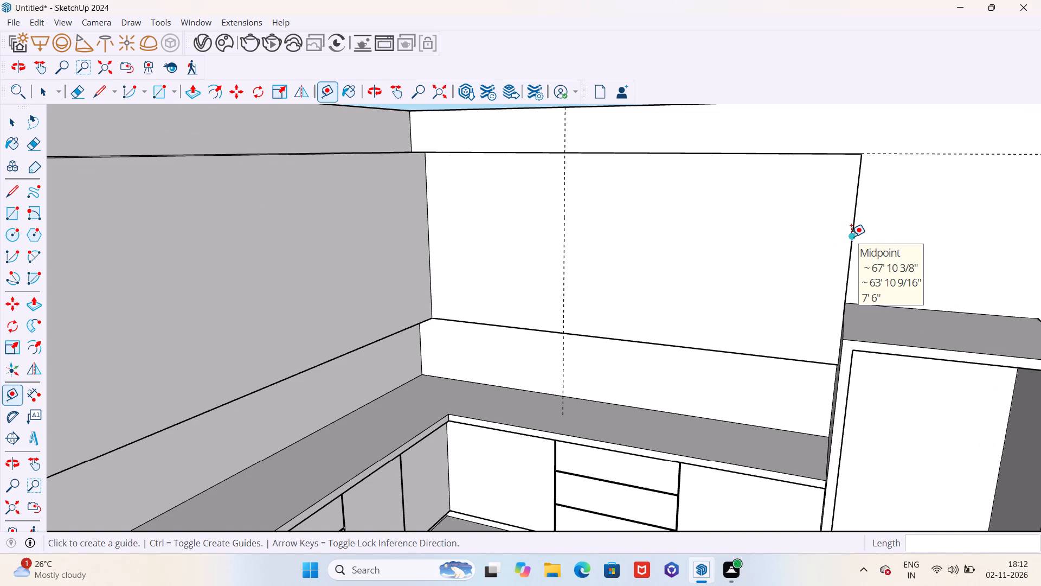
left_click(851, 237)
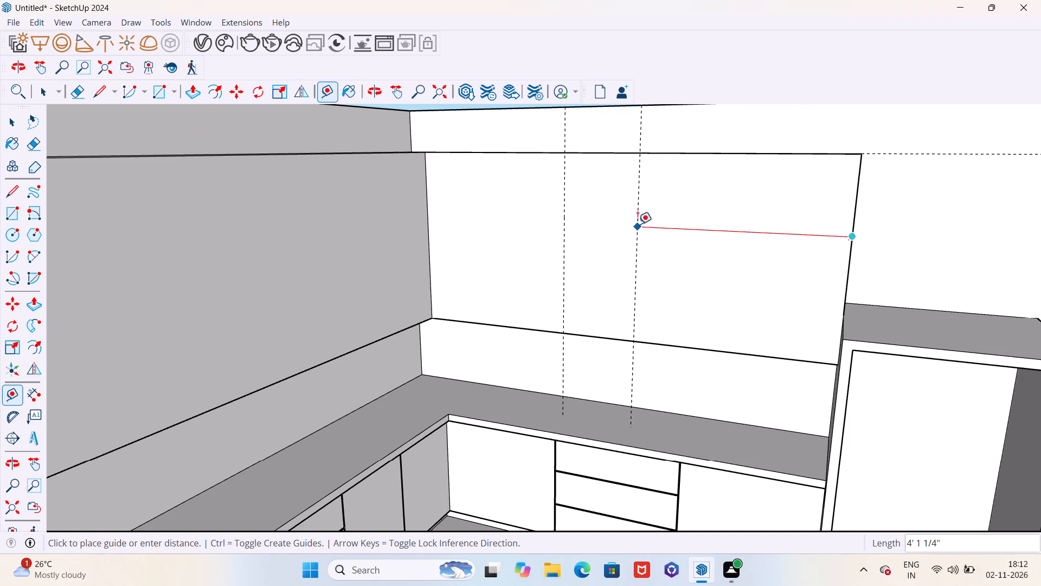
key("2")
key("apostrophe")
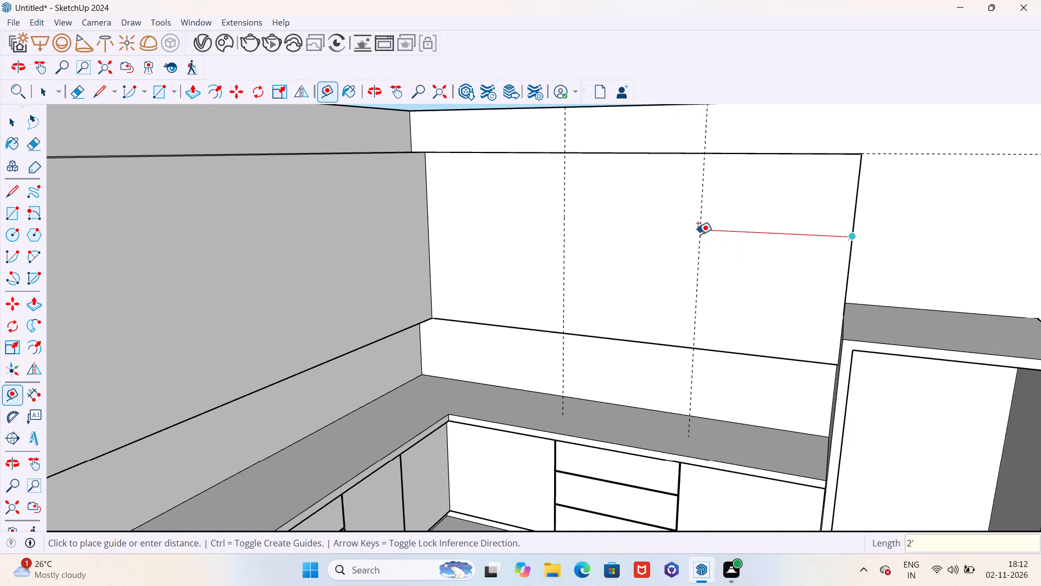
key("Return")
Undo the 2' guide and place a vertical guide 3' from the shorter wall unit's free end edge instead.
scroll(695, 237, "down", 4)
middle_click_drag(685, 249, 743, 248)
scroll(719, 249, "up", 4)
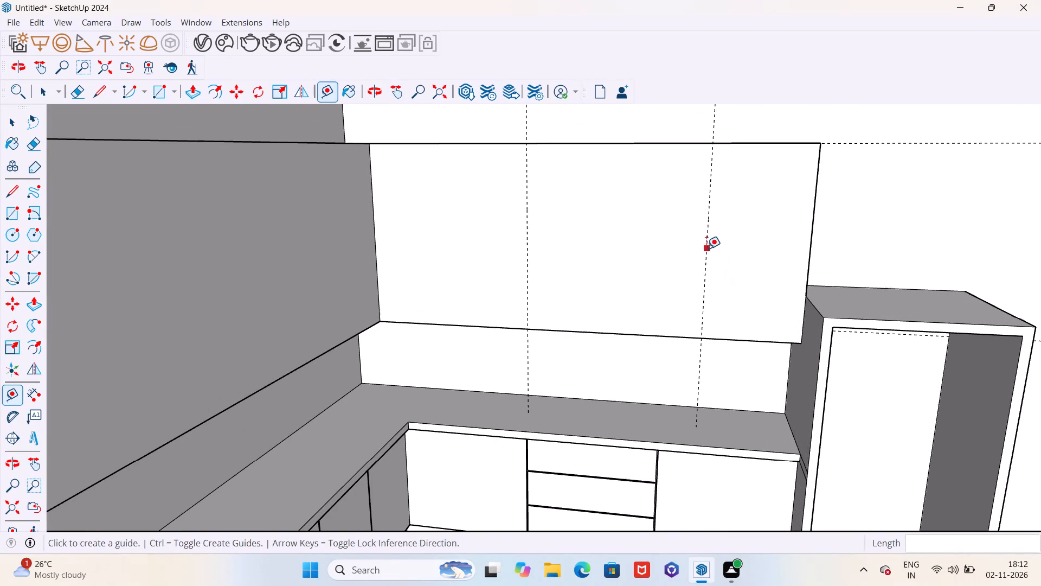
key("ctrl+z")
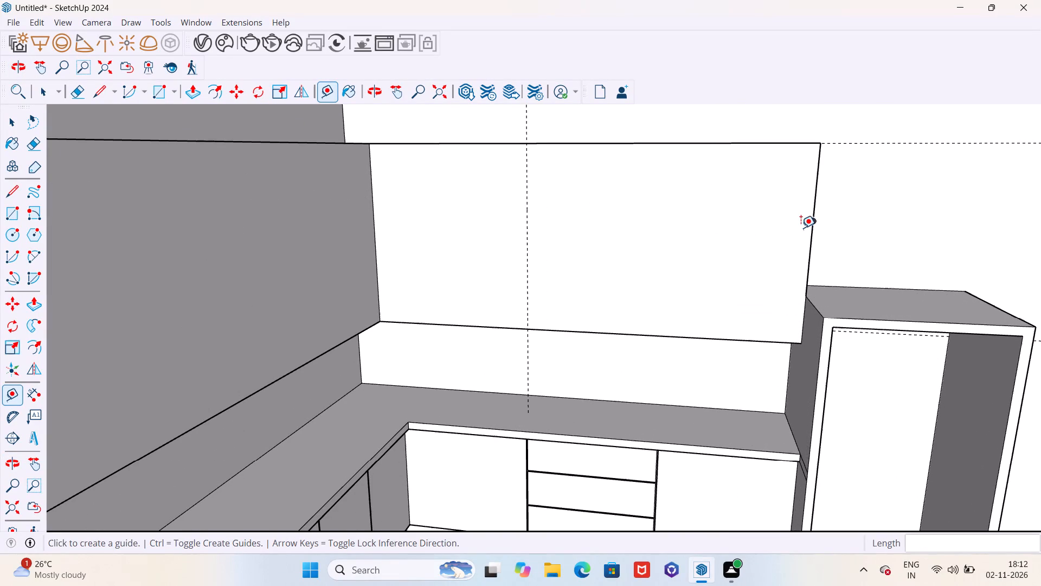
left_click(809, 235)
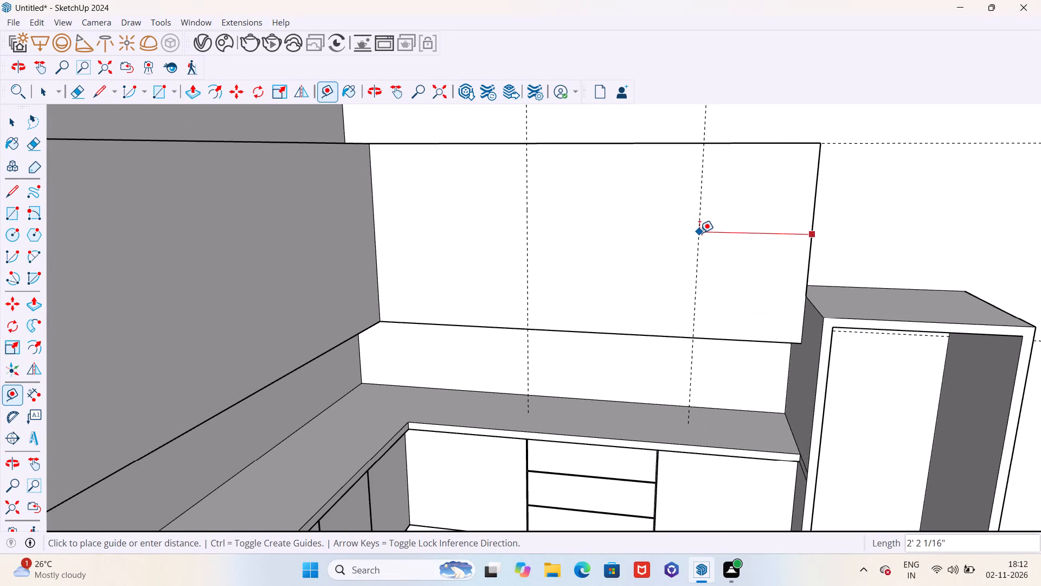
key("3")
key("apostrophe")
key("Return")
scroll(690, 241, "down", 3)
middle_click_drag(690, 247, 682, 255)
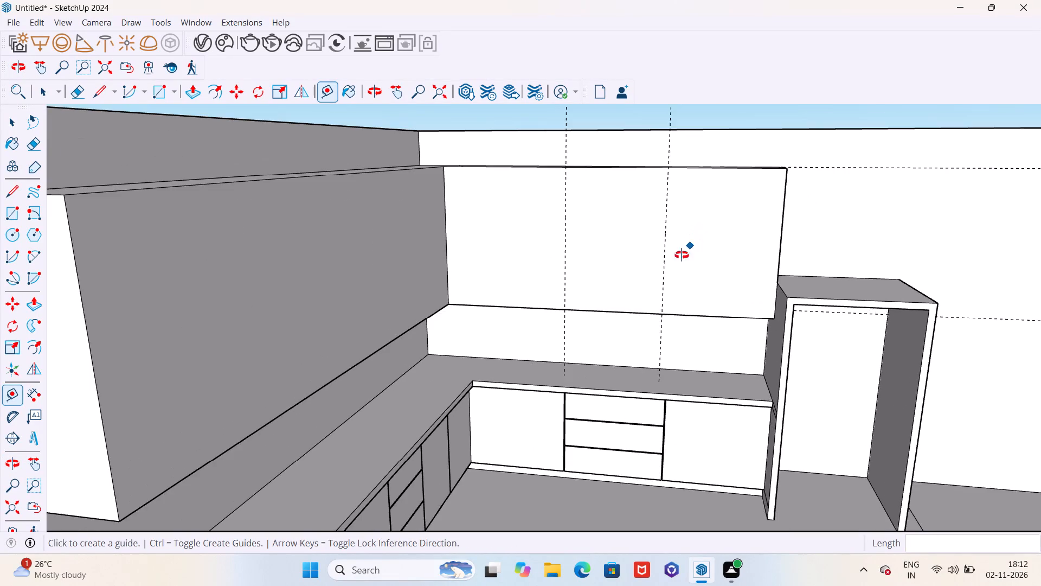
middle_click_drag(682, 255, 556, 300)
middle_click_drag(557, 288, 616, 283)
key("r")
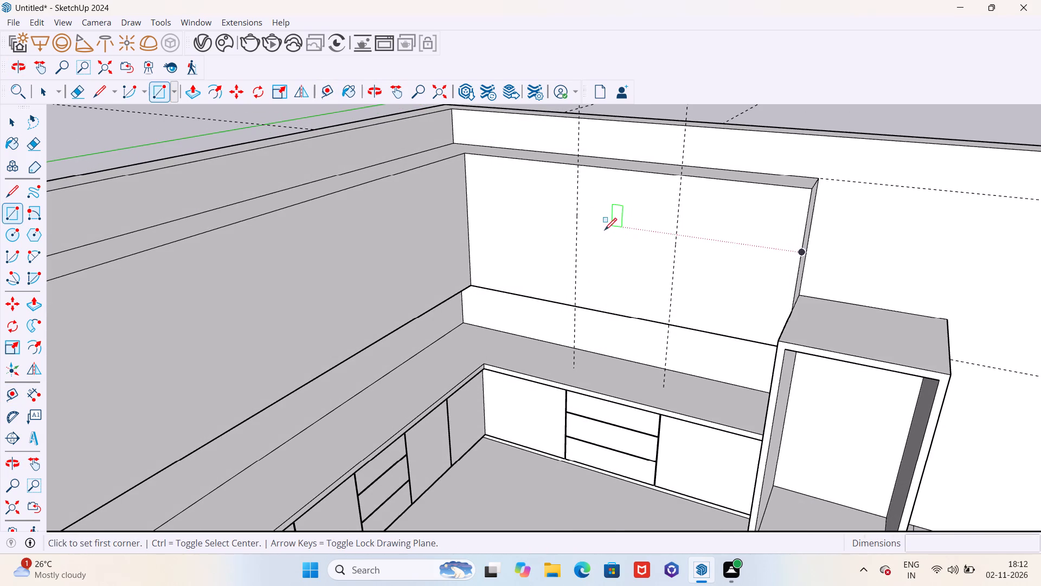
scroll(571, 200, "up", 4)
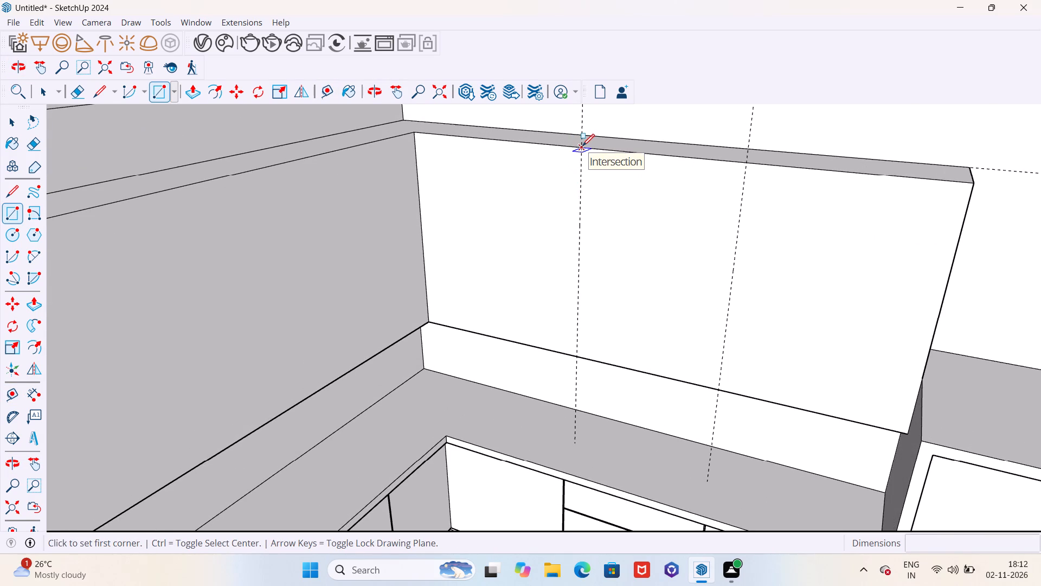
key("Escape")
Undo the front-face guides and the modelling of both wall units, back to the flat outline on the long side wall.
key("ctrl+z")
key("ctrl+z")
key("ctrl+z")
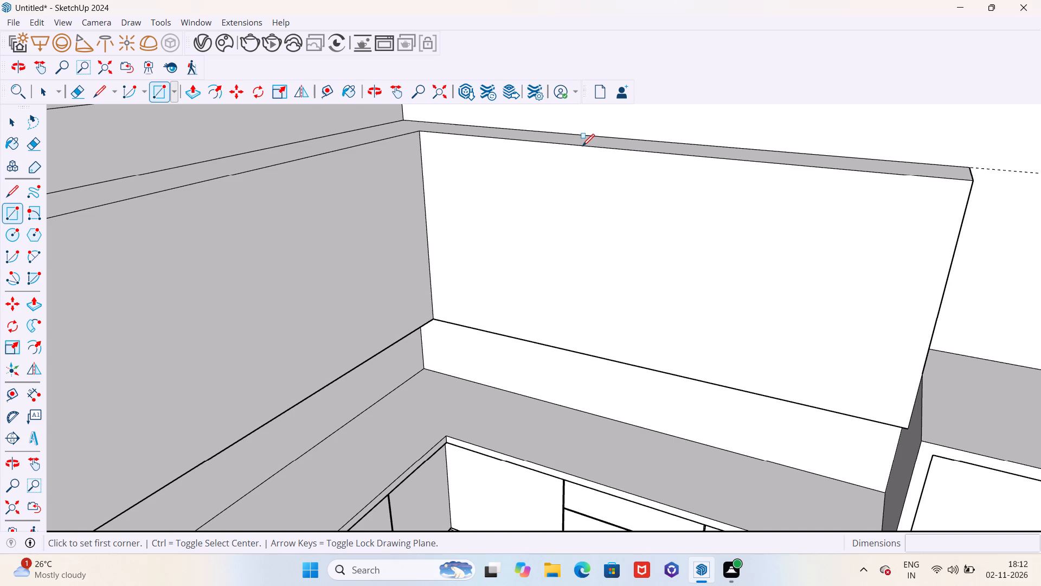
key("ctrl+z")
key("ctrl+z")
key("ctrl+z")
key("ctrl+z")
key("ctrl+z")
key("ctrl+z")
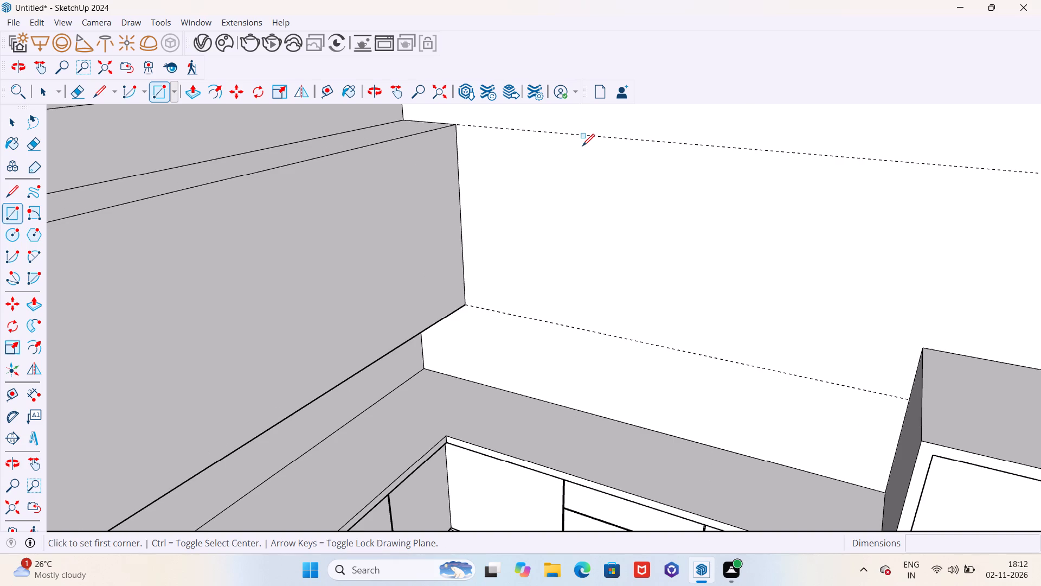
key("ctrl+z")
Draw a rectangle on the adjoining wall between the two horizontal guides, from the room corner to the tall frame's side.
scroll(599, 239, "down", 5)
middle_click_drag(588, 253, 625, 233)
key("r")
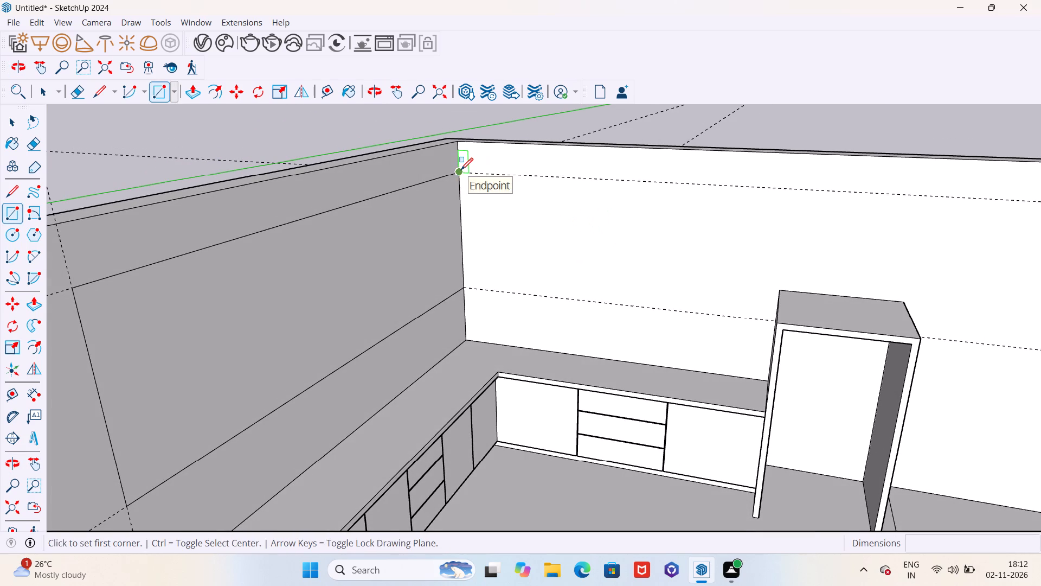
left_click(461, 170)
middle_click_drag(634, 285, 757, 272)
scroll(732, 290, "up", 7)
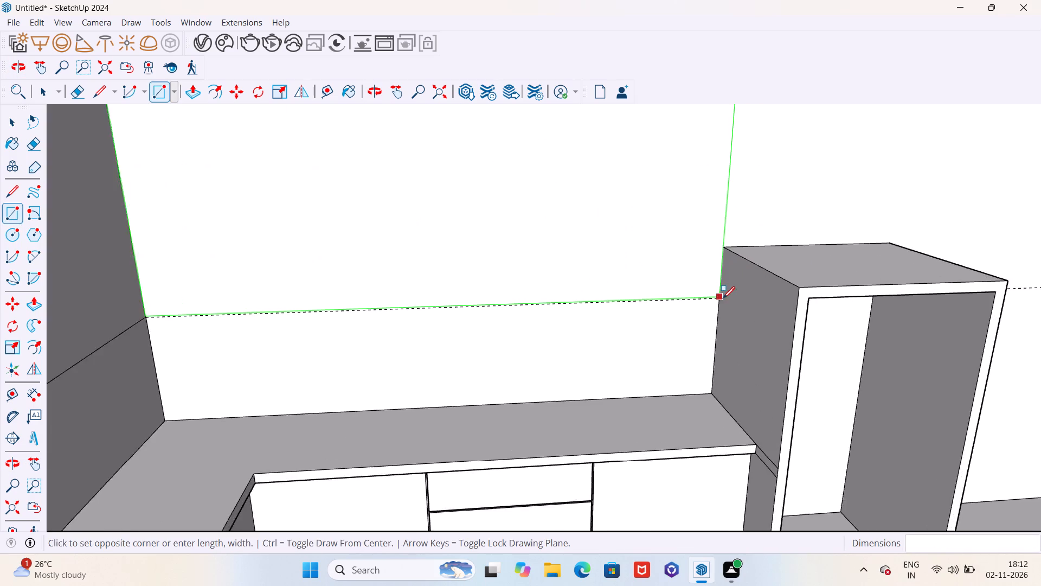
scroll(723, 298, "up", 2)
left_click(717, 300)
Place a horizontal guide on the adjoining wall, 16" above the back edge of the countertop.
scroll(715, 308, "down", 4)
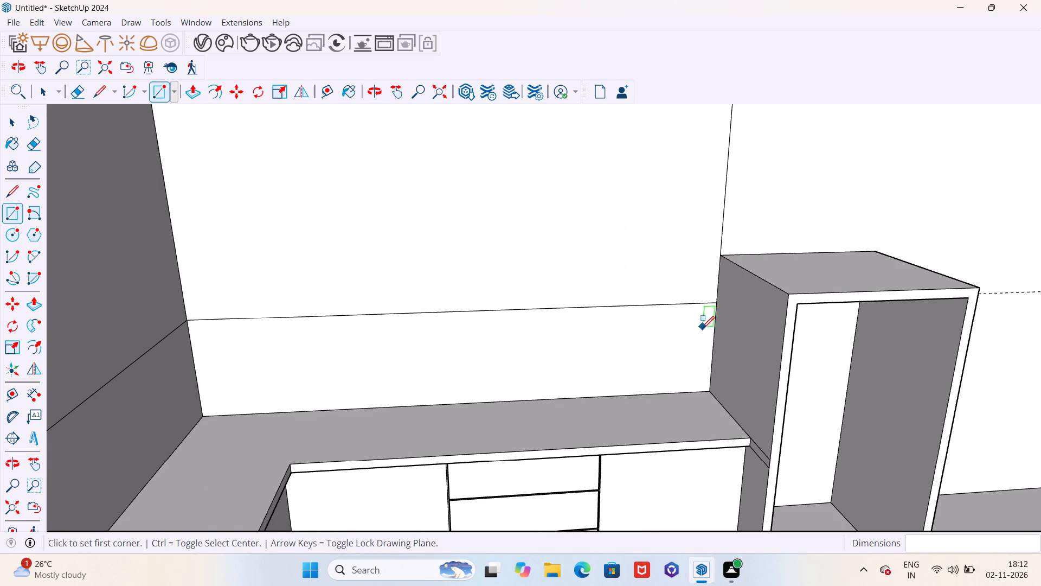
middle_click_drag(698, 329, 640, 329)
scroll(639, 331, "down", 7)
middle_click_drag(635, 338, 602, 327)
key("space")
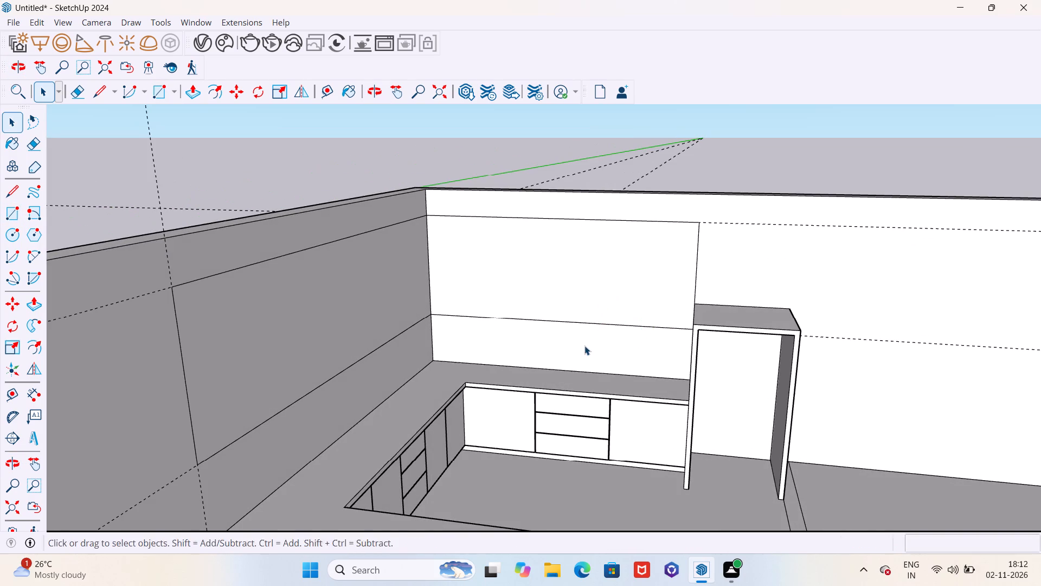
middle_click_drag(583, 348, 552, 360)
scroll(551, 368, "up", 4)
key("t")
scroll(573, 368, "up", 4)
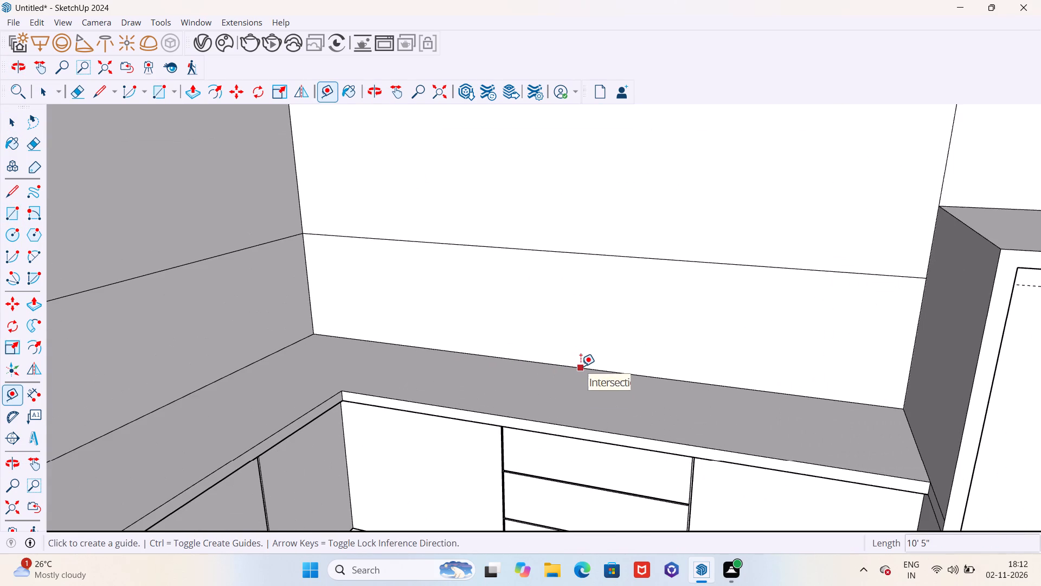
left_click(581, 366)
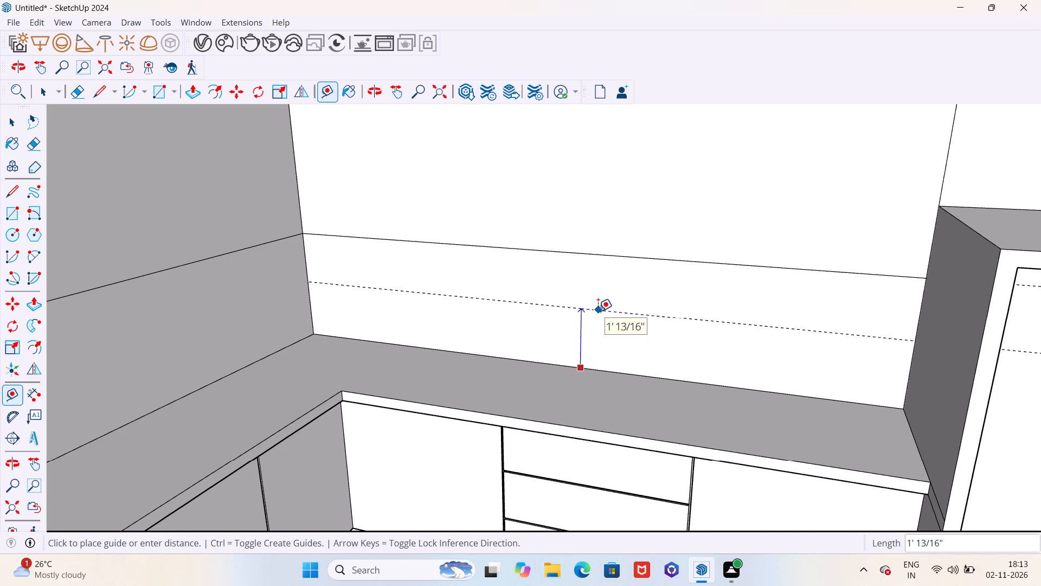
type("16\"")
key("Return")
Undo the 16" guide and place a horizontal guide 1' above the countertop's back edge instead.
scroll(598, 311, "down", 8)
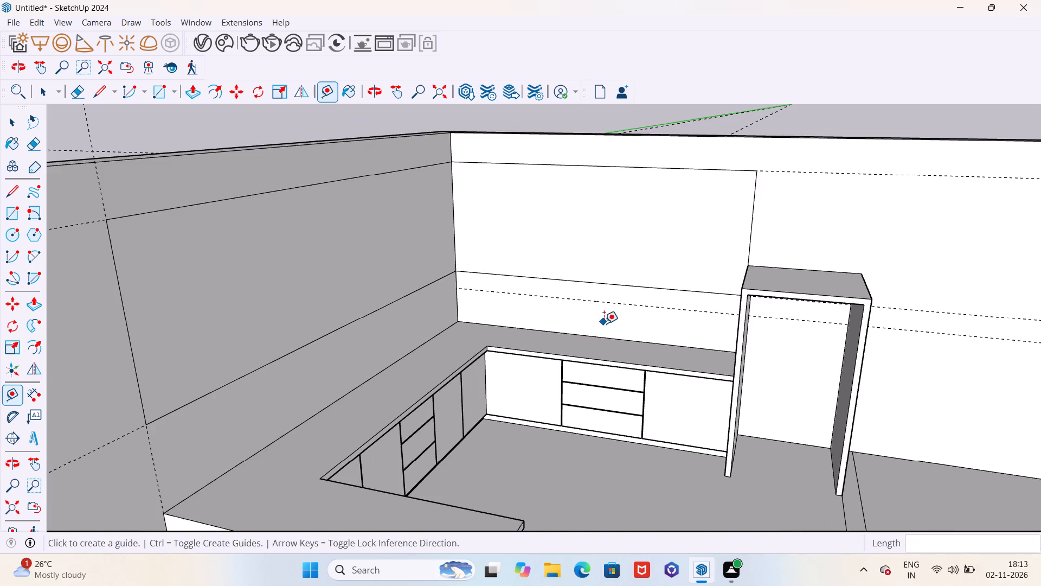
middle_click_drag(604, 323, 676, 283)
scroll(589, 295, "up", 4)
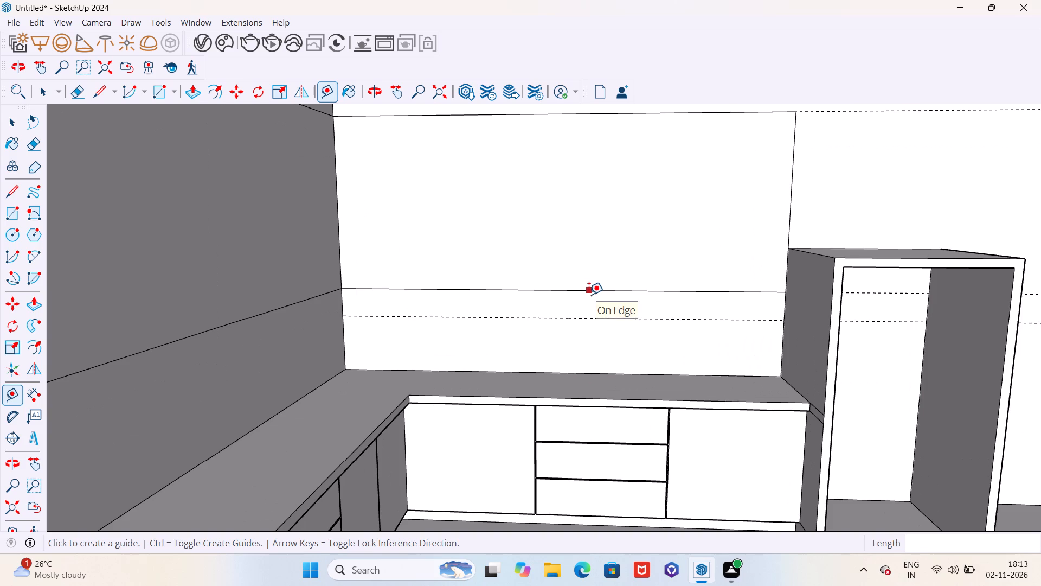
key("ctrl+z")
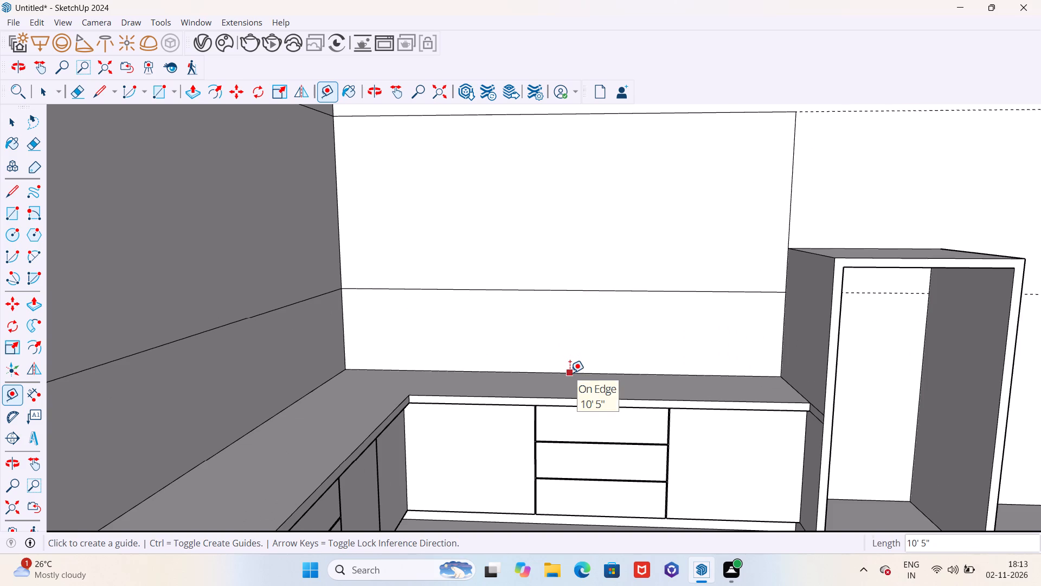
left_click(570, 373)
type("1'")
key("Return")
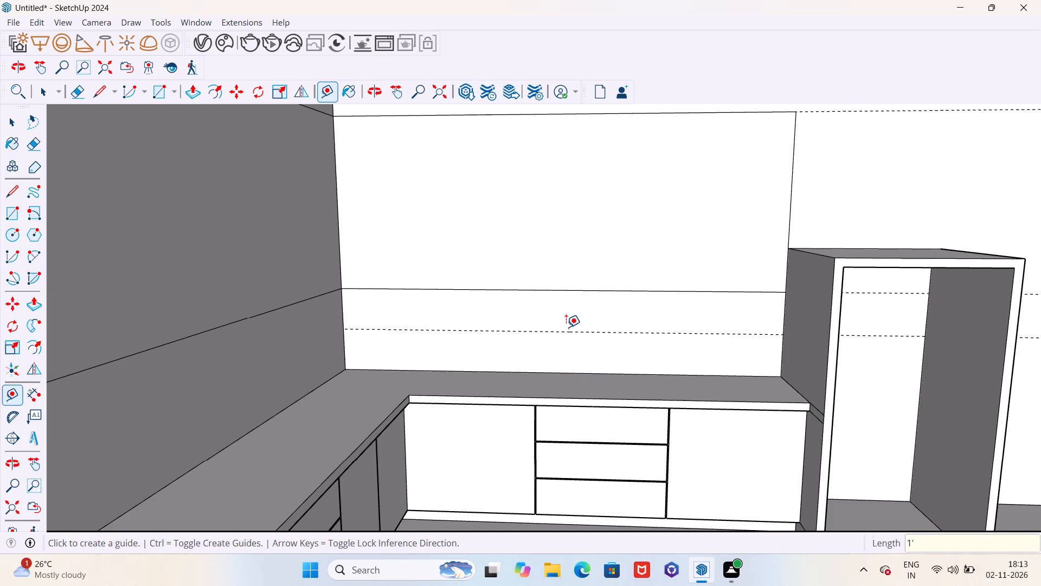
Place a horizontal guide on the adjoining wall, 3' above the guide that runs 1' over the countertop.
middle_click_drag(566, 327, 566, 337)
scroll(566, 328, "up", 5)
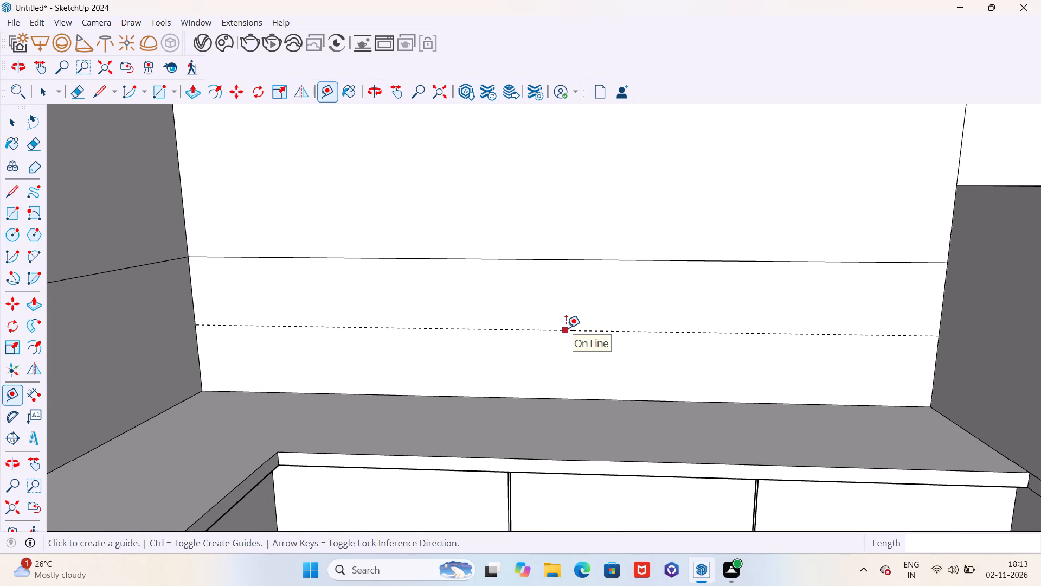
left_click(566, 328)
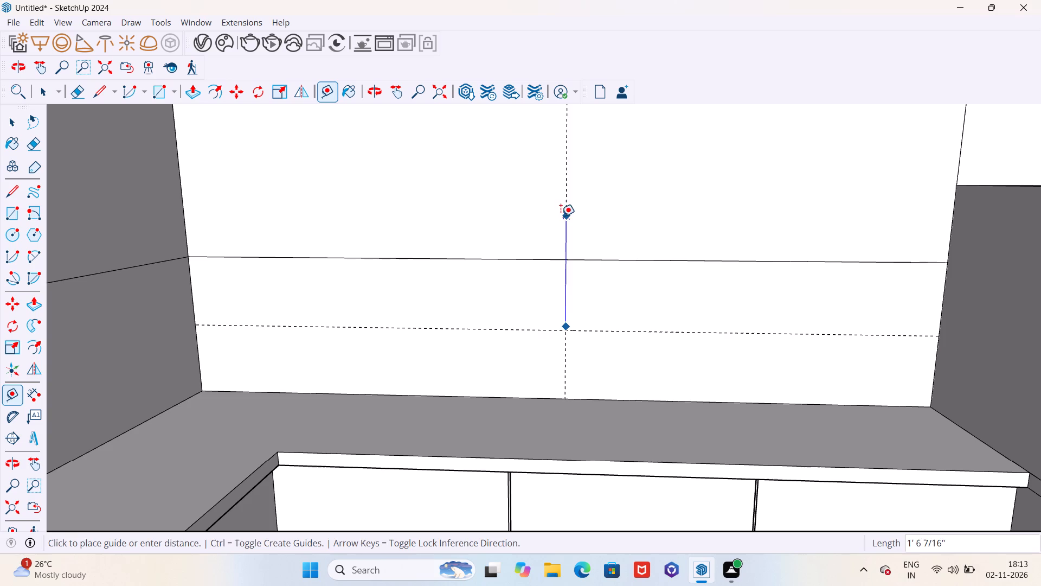
key("Escape")
left_click(520, 329)
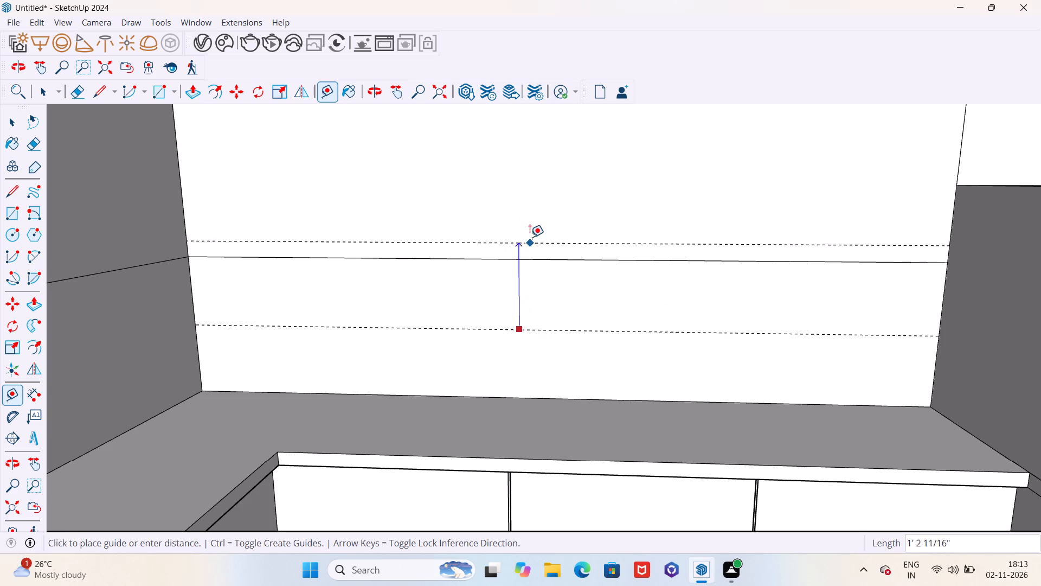
type("3'")
key("Return")
Place two vertical guides on the adjoining wall, one about 4' 1" from the room corner and another 3' beyond it.
scroll(531, 269, "down", 10)
middle_click_drag(559, 292, 562, 300)
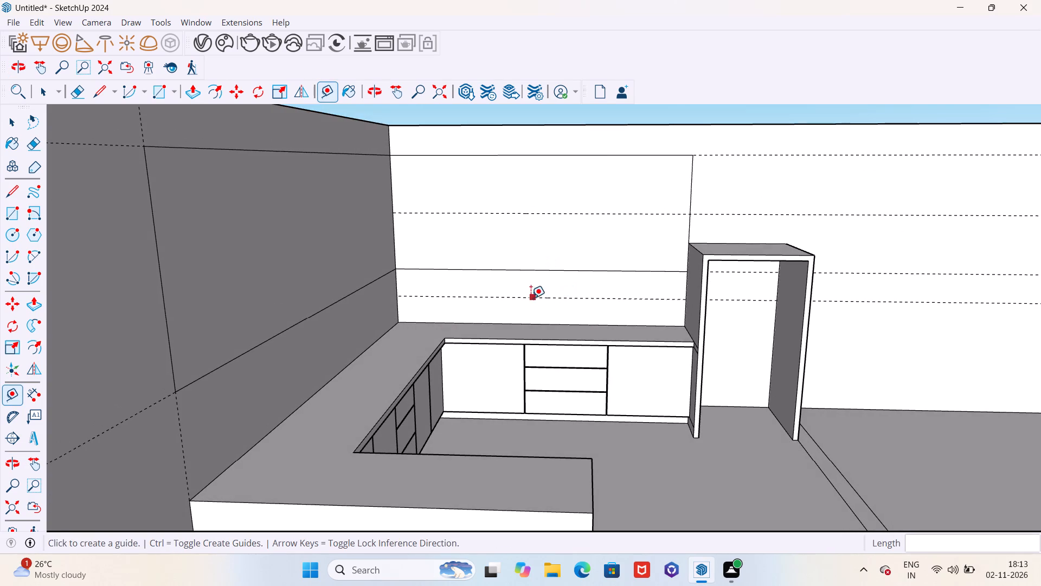
scroll(495, 292, "up", 4)
left_click(347, 224)
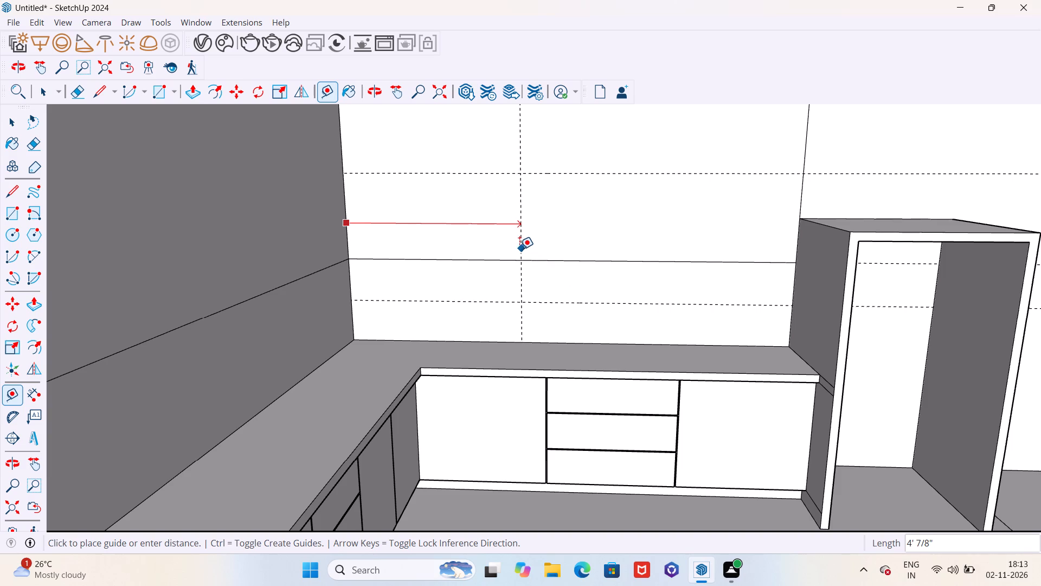
left_click(522, 249)
left_click(522, 244)
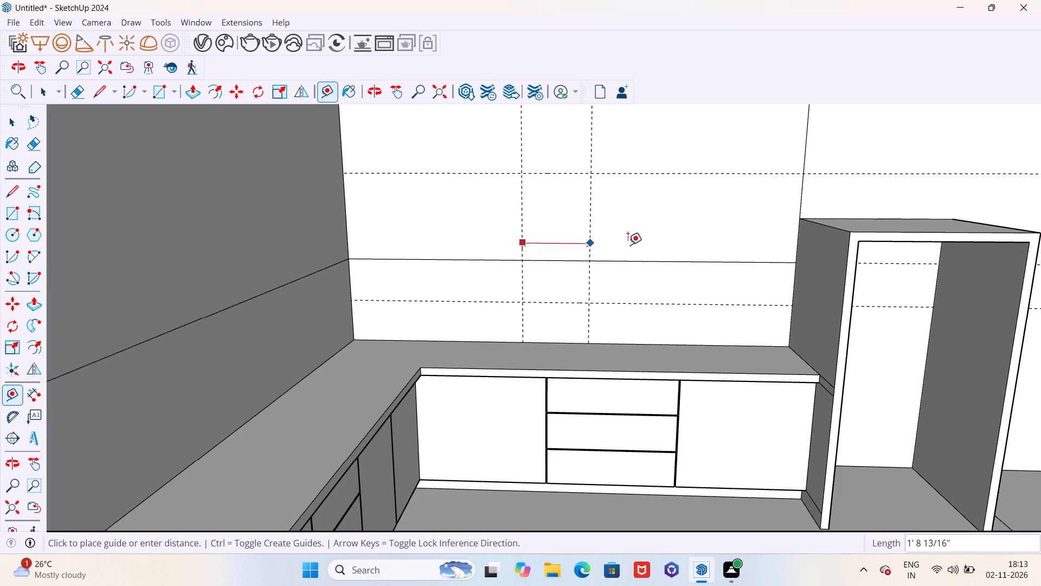
type("3'")
key("Return")
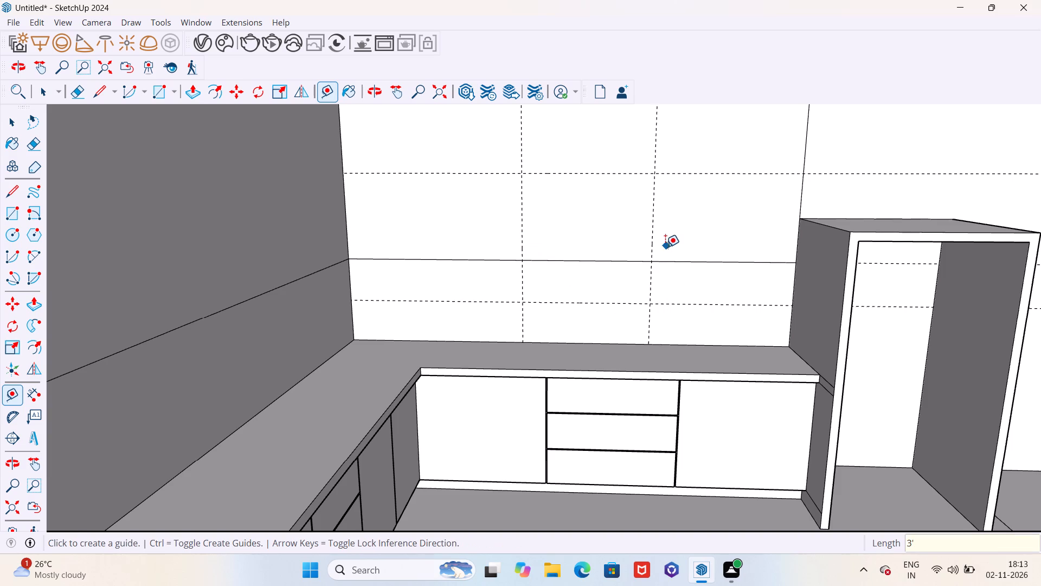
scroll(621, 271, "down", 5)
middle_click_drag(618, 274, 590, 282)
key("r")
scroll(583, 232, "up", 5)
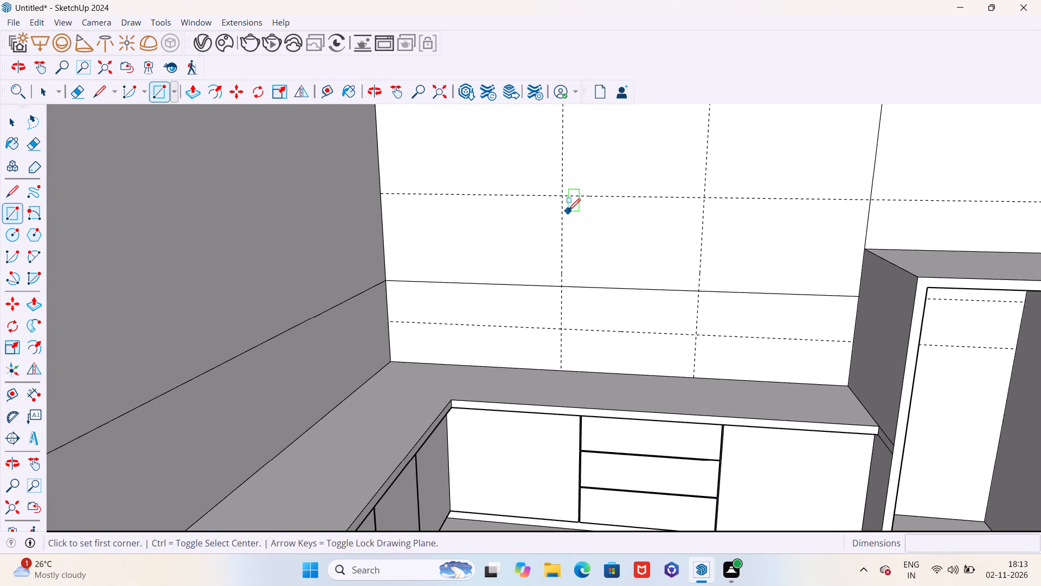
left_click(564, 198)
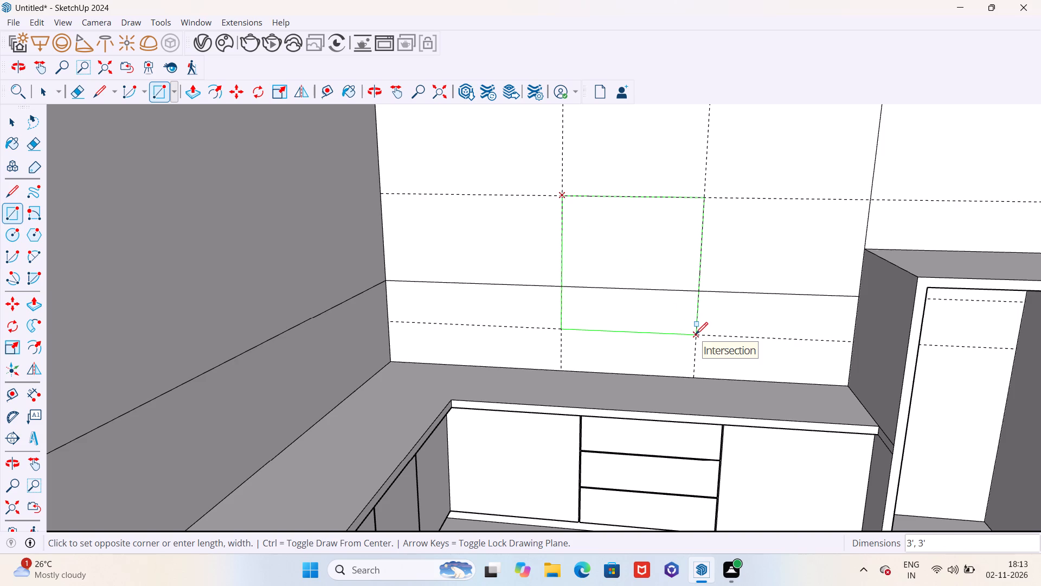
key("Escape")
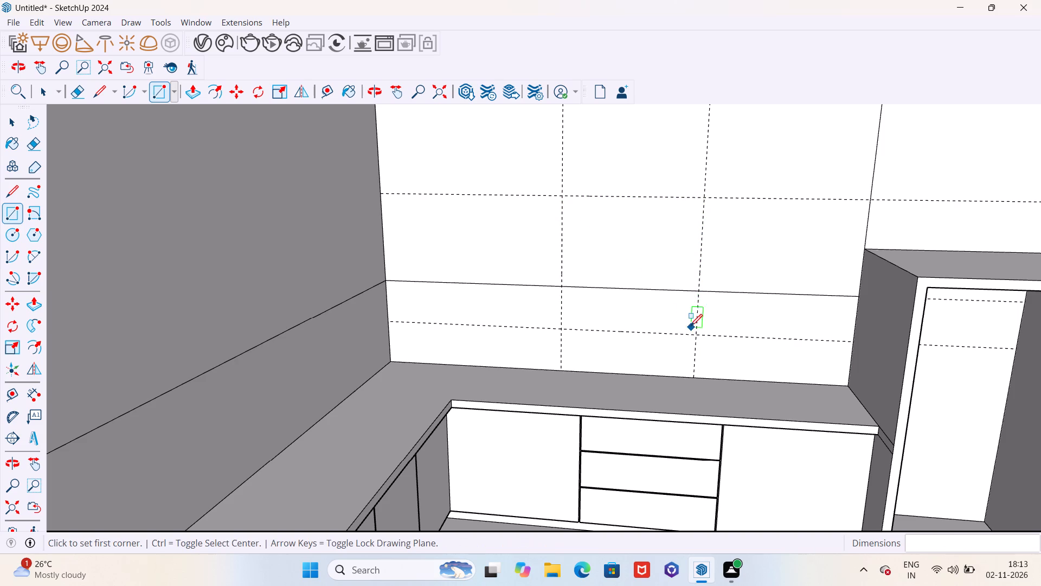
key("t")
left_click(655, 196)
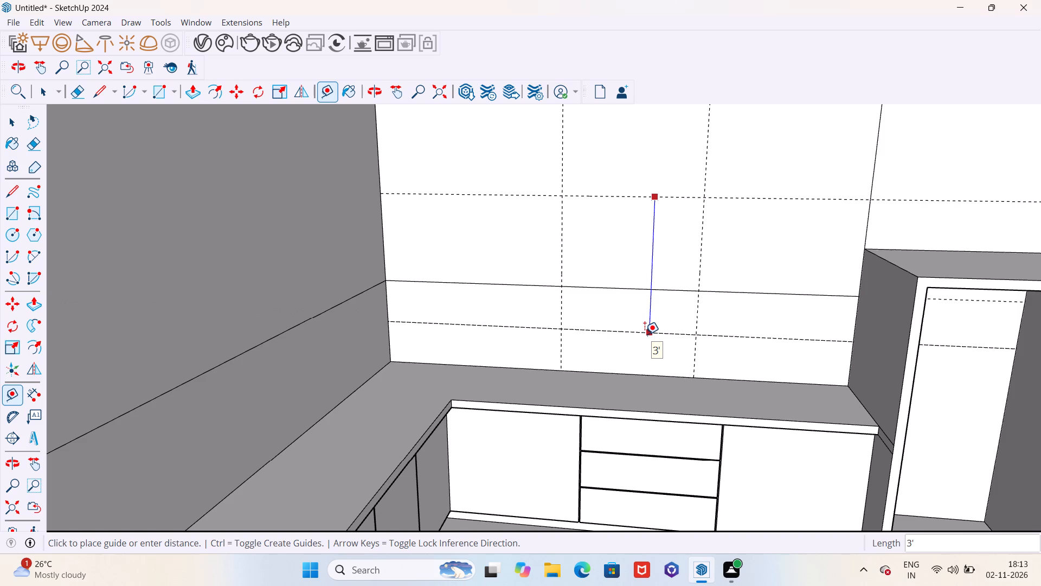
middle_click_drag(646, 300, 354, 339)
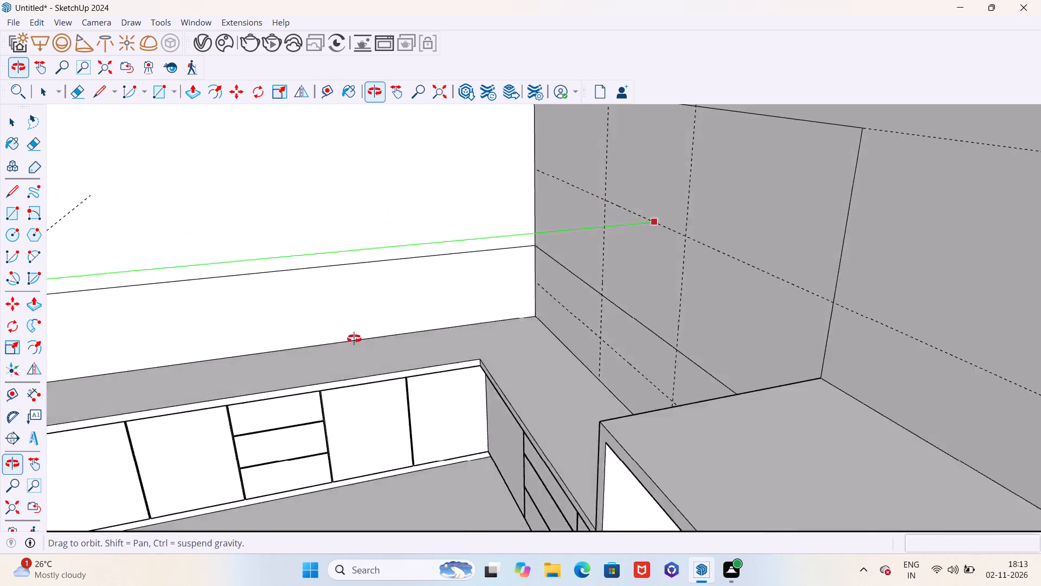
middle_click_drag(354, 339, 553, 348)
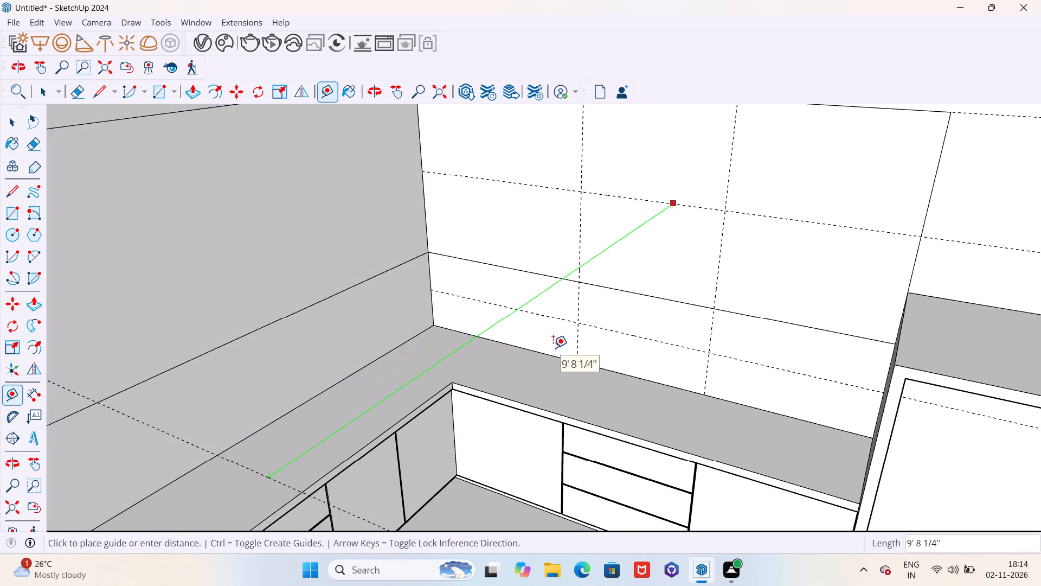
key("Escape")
Draw a 3' by 3' square on the adjoining wall between the guide intersections above the countertop.
middle_click_drag(544, 349, 600, 335)
key("r")
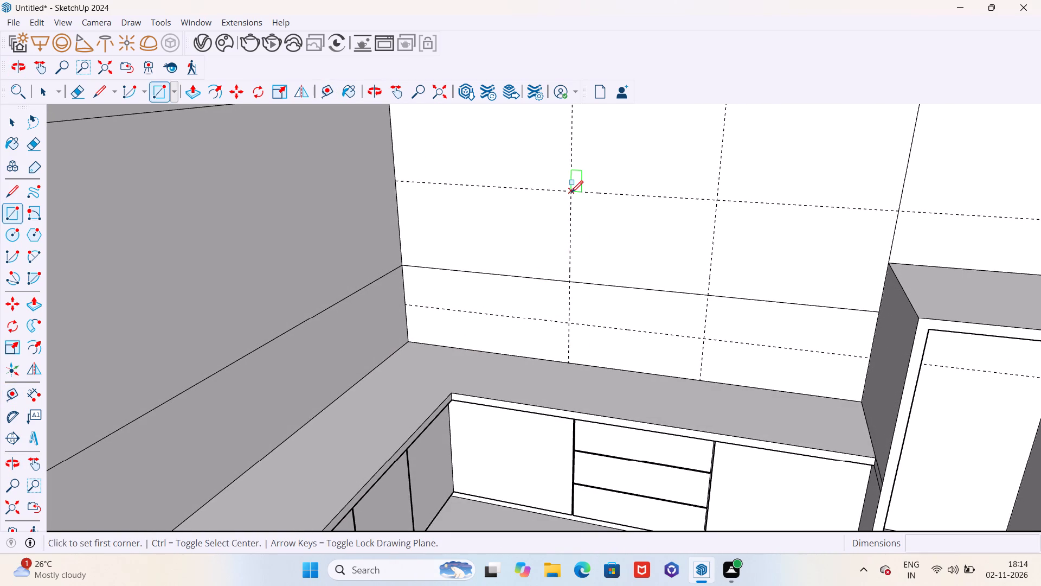
left_click(571, 193)
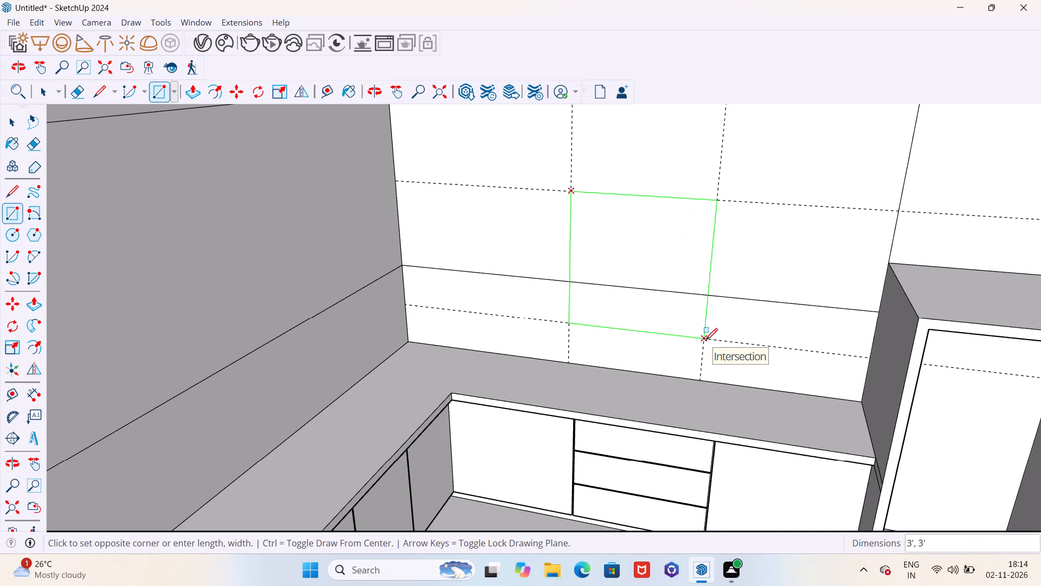
left_click(705, 340)
Erase the segment of the wall-unit outline that crosses the 3' square.
middle_click_drag(649, 342, 393, 395)
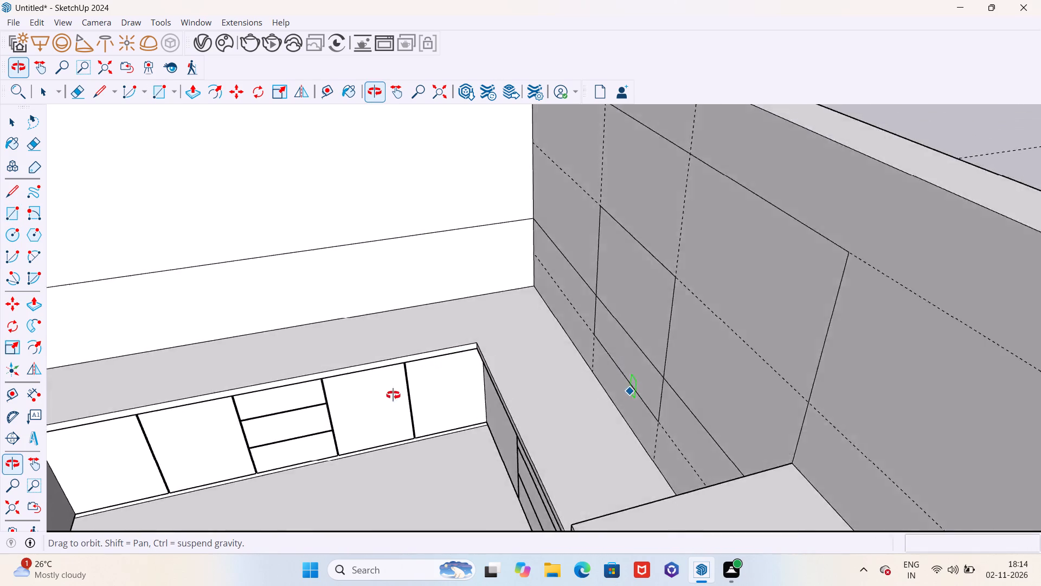
middle_click_drag(393, 395, 338, 415)
key("p")
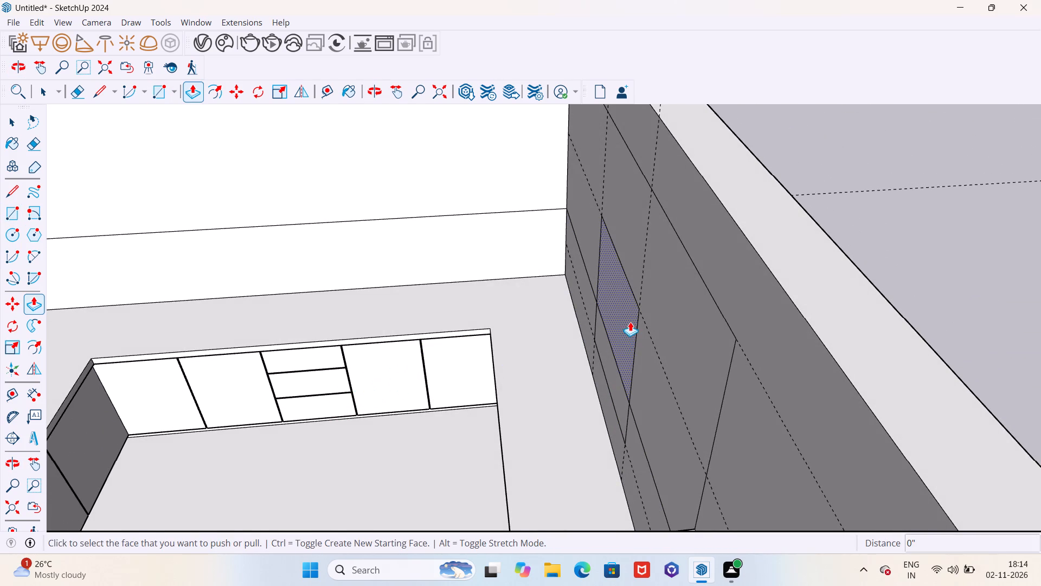
middle_click_drag(612, 337, 736, 276)
key("e")
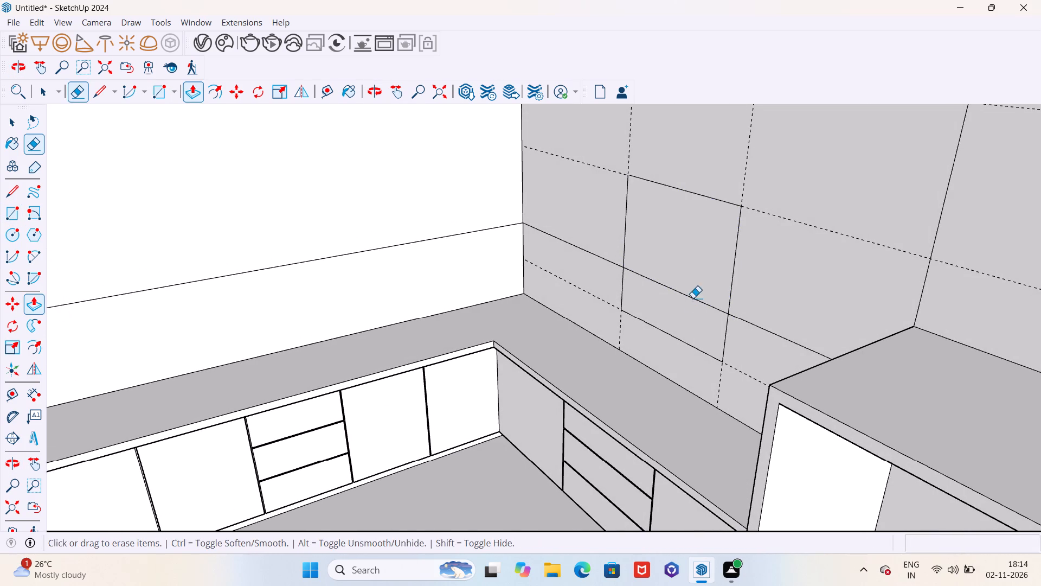
left_click_drag(691, 295, 691, 300)
Push the 3' square through the full thickness of the adjoining wall to cut a window opening.
middle_click_drag(692, 298, 632, 335)
key("p")
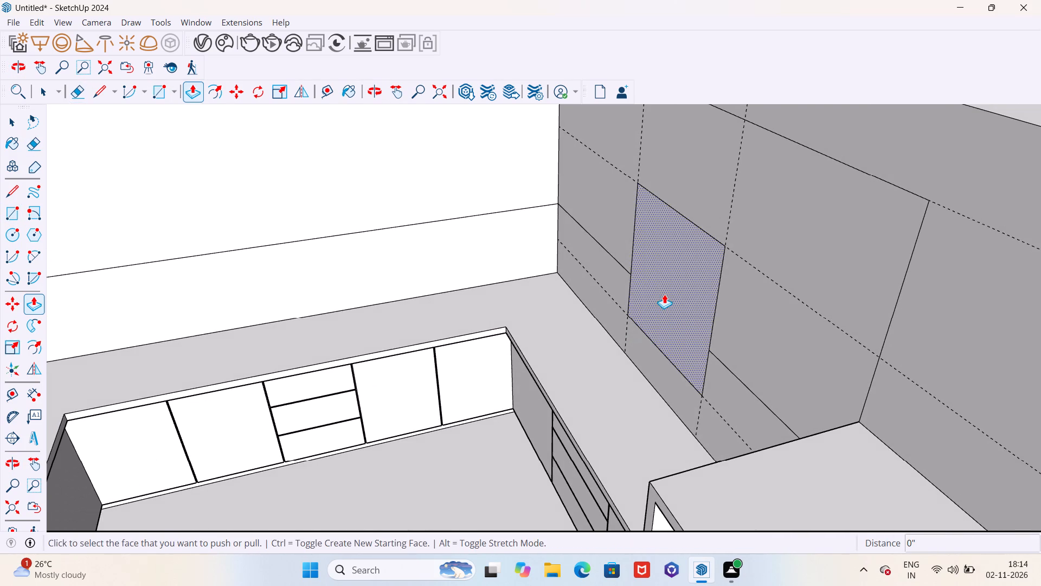
left_click(664, 294)
scroll(670, 294, "down", 4)
middle_click_drag(669, 294, 592, 386)
scroll(679, 302, "up", 1)
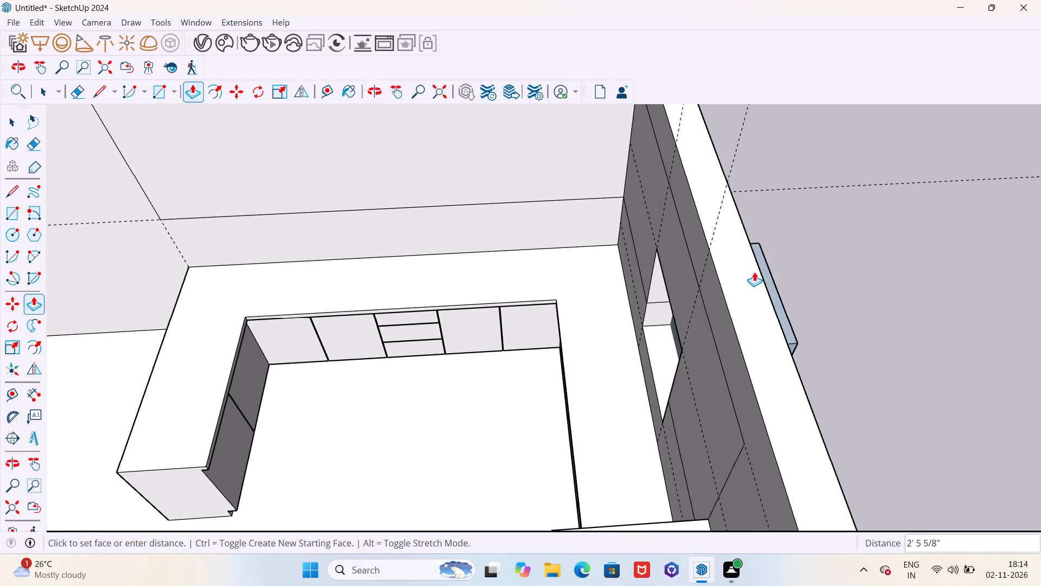
left_click(759, 275)
Erase the leftover edges crossing the two inner side faces of the window opening.
scroll(665, 329, "down", 2)
middle_click_drag(634, 345, 699, 290)
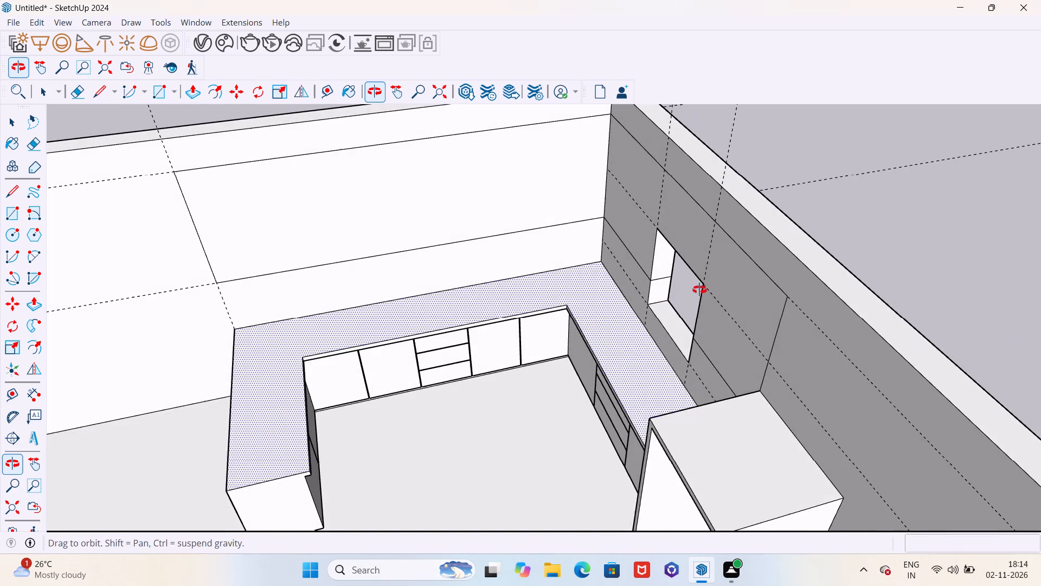
middle_click_drag(699, 290, 699, 287)
scroll(669, 284, "up", 5)
key("e")
left_click_drag(664, 265, 659, 282)
middle_click_drag(648, 291, 701, 292)
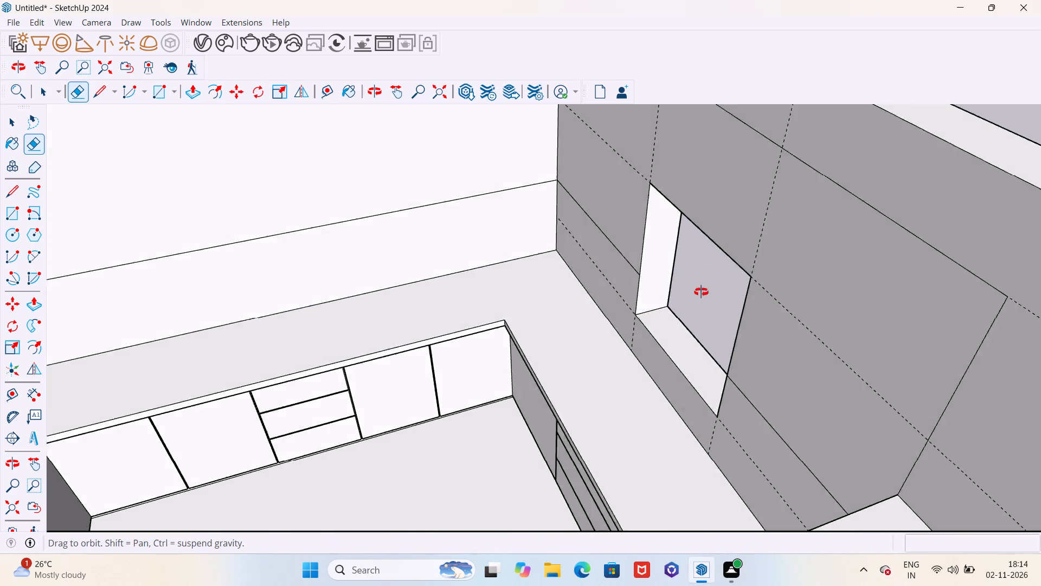
middle_click_drag(701, 292, 1040, 284)
scroll(728, 224, "up", 8)
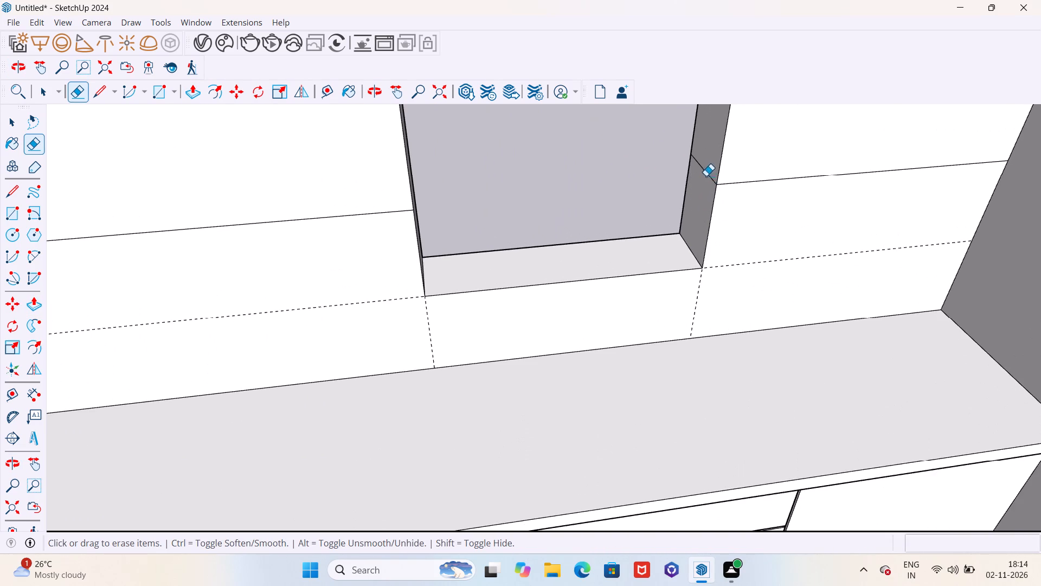
left_click(706, 173)
Erase the two horizontal and two vertical guides that were used to set out the window opening.
scroll(685, 241, "down", 5)
scroll(652, 317, "down", 1)
middle_click_drag(641, 307, 603, 270)
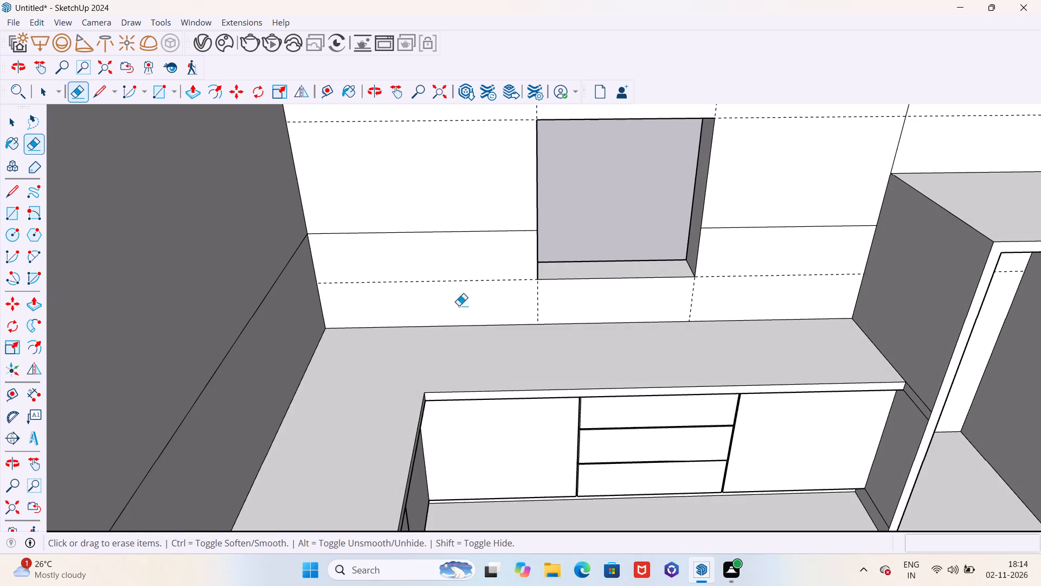
scroll(439, 325, "down", 6)
left_click(457, 302)
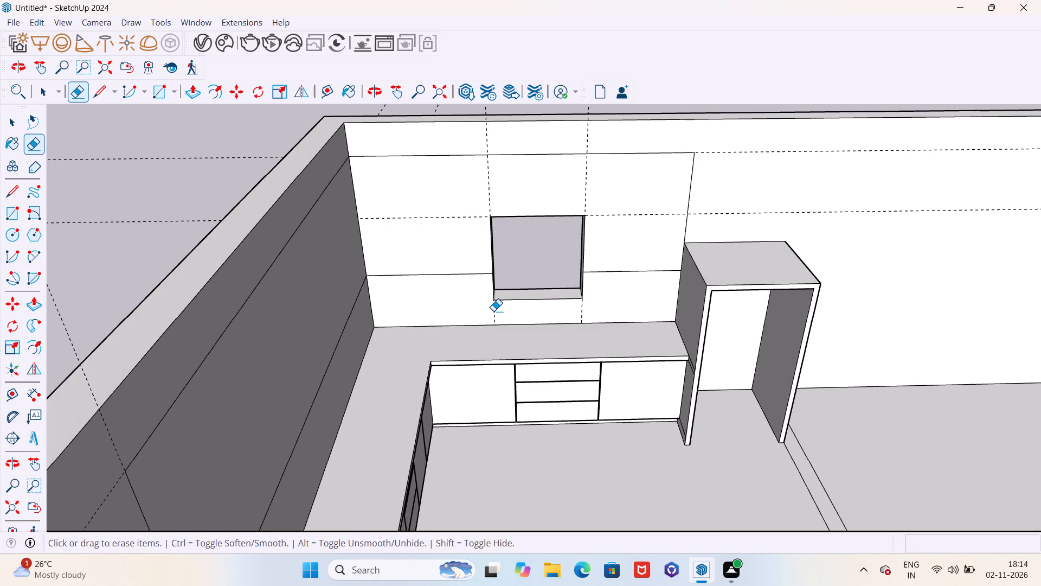
left_click(493, 311)
left_click(584, 314)
left_click_drag(584, 314, 578, 313)
scroll(562, 337, "down", 5)
middle_click_drag(559, 339, 545, 288)
left_click_drag(618, 271, 616, 280)
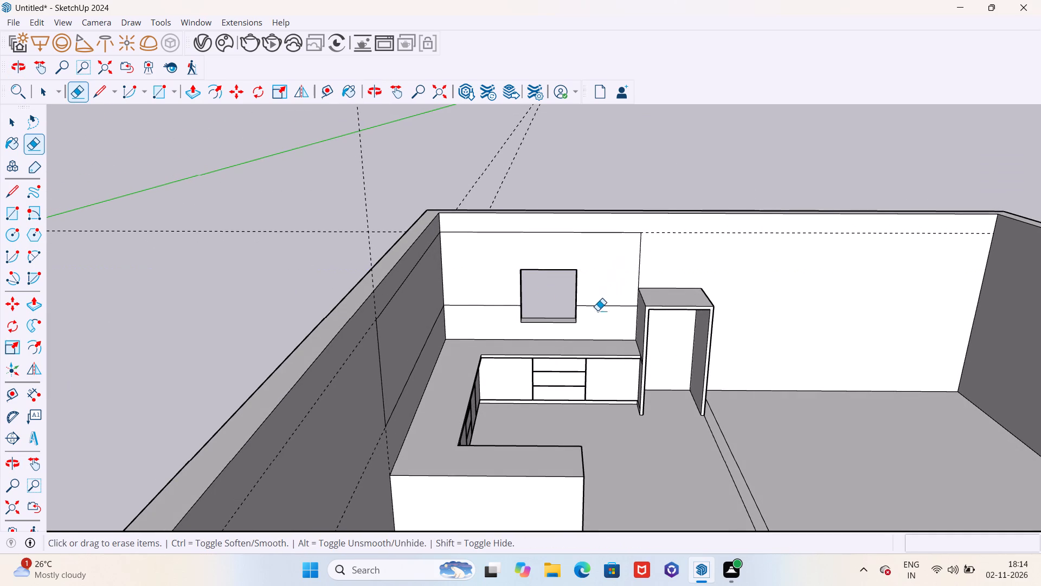
Extrude the wall-unit outline on the long side wall 1' 2" into the room.
middle_click_drag(597, 310, 509, 307)
scroll(615, 271, "up", 4)
scroll(615, 271, "down", 5)
middle_click_drag(638, 296, 635, 298)
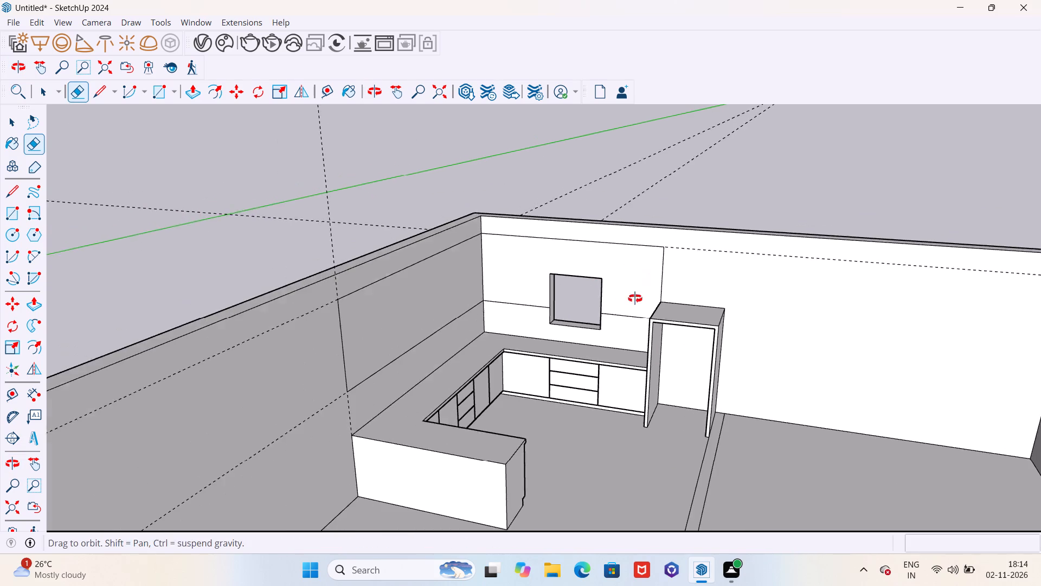
middle_click_drag(635, 298, 611, 308)
key("space")
key("p")
scroll(409, 308, "up", 3)
left_click(408, 307)
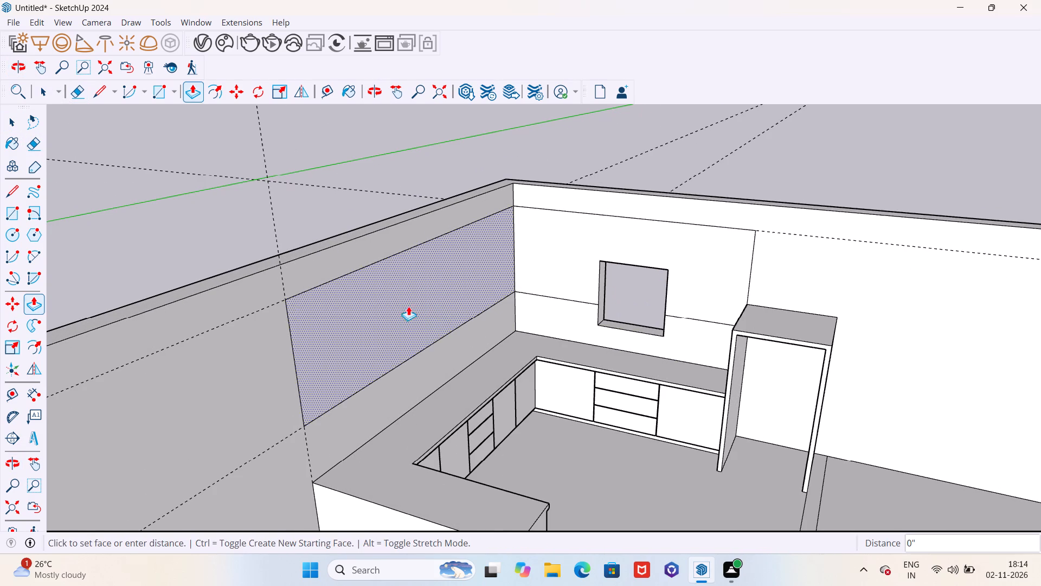
key("1")
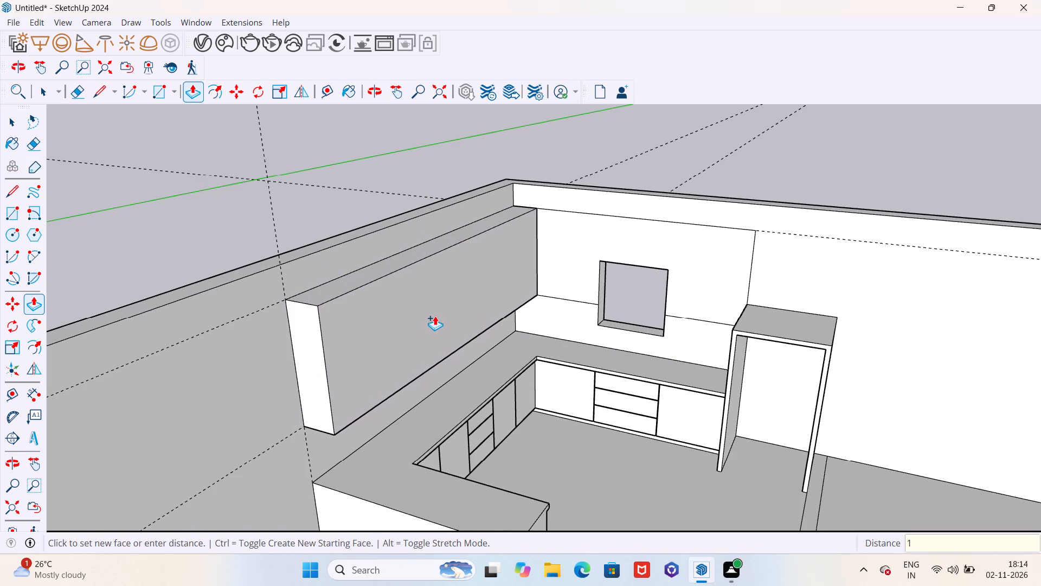
key("apostrophe")
key("2")
key("shift+quotedbl")
key("Return")
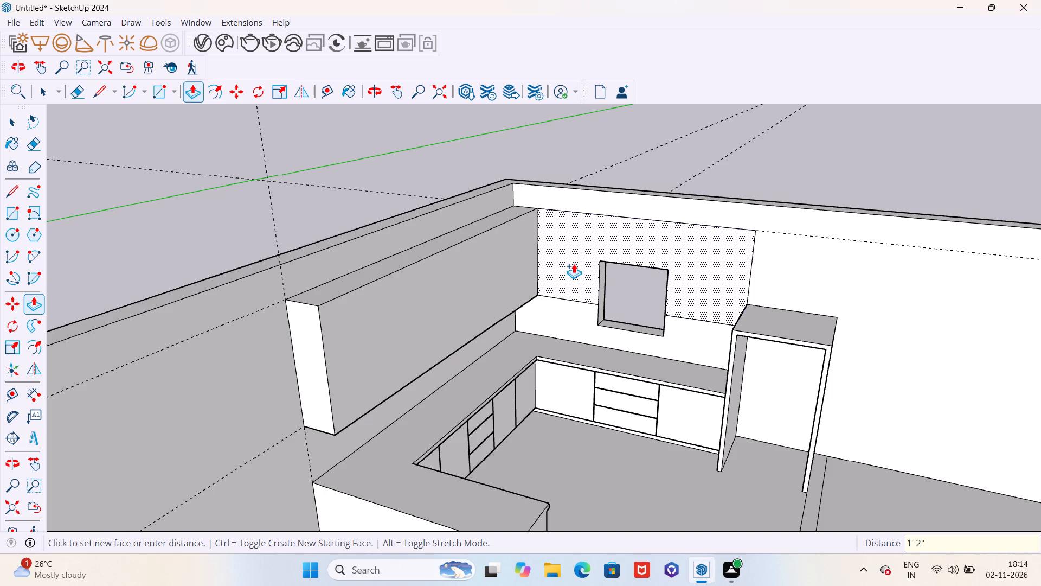
Extrude the wall-unit outline around the window on the adjoining wall by the same 1' 2".
double_click(574, 263)
scroll(561, 297, "down", 2)
middle_click_drag(561, 302, 672, 219)
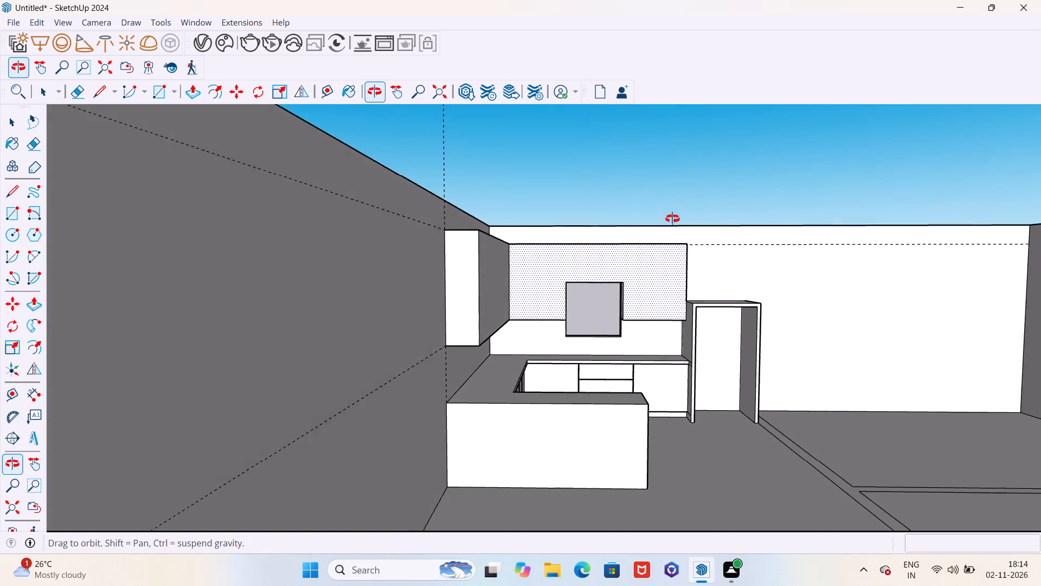
middle_click_drag(672, 219, 484, 226)
scroll(546, 275, "up", 5)
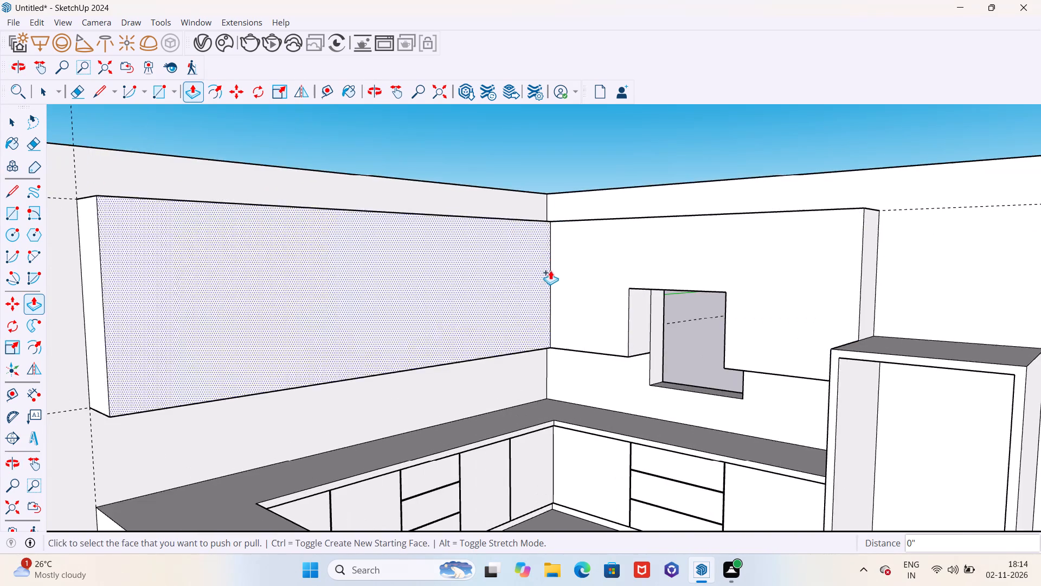
middle_click_drag(554, 267, 774, 294)
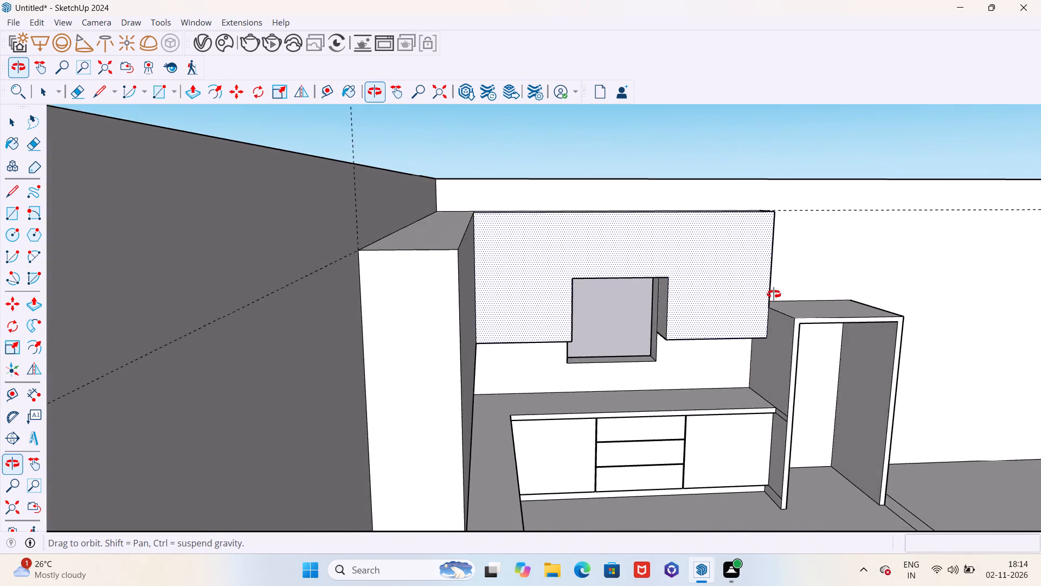
Draw two vertical lines on the window-side wall unit's front, from the window opening's upper corners to the unit's top edge.
middle_click_drag(774, 294, 639, 319)
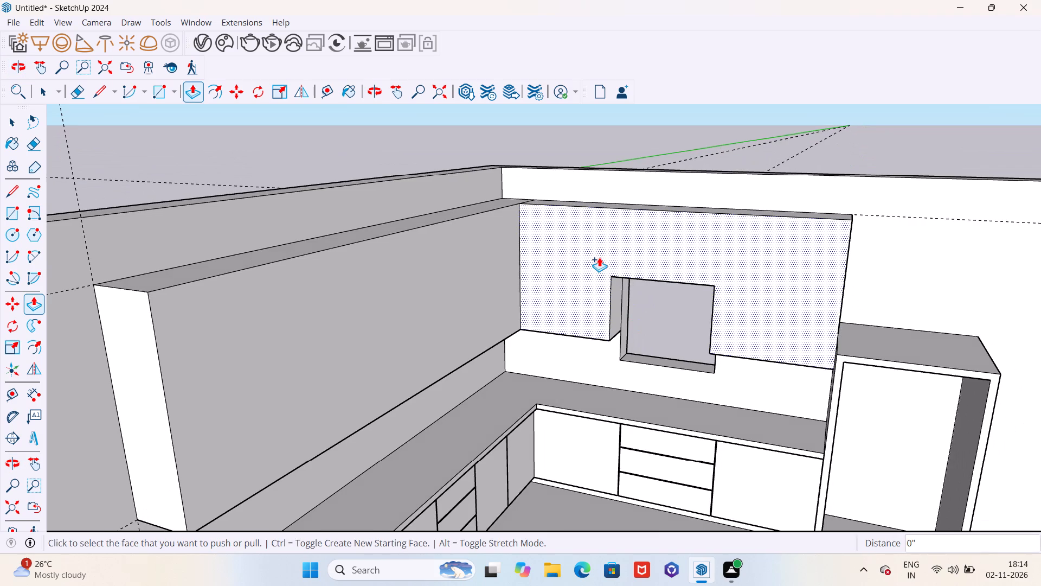
scroll(599, 257, "up", 2)
key("l")
scroll(621, 285, "up", 3)
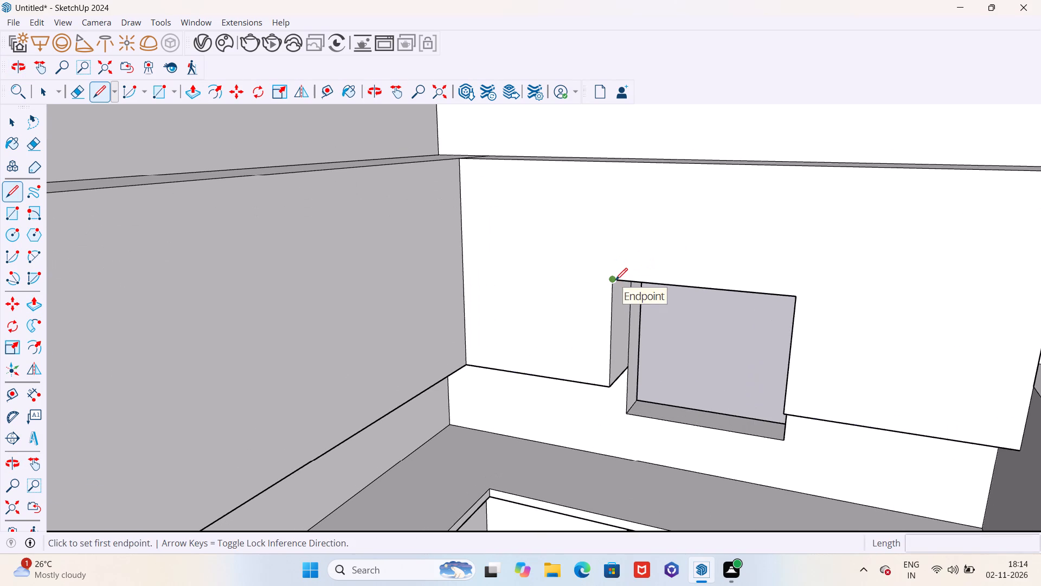
left_click(615, 280)
left_click(619, 162)
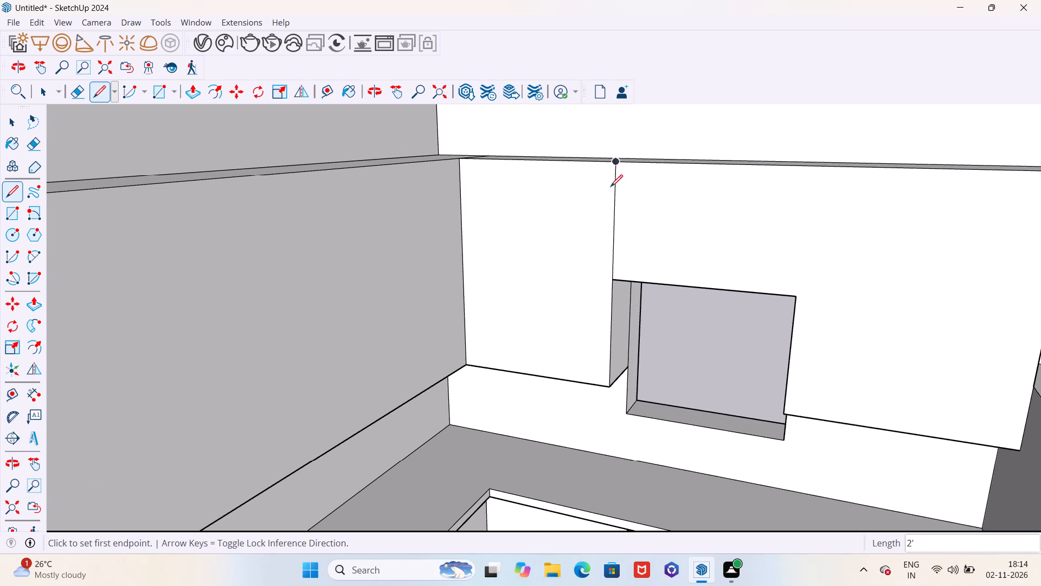
left_click(796, 296)
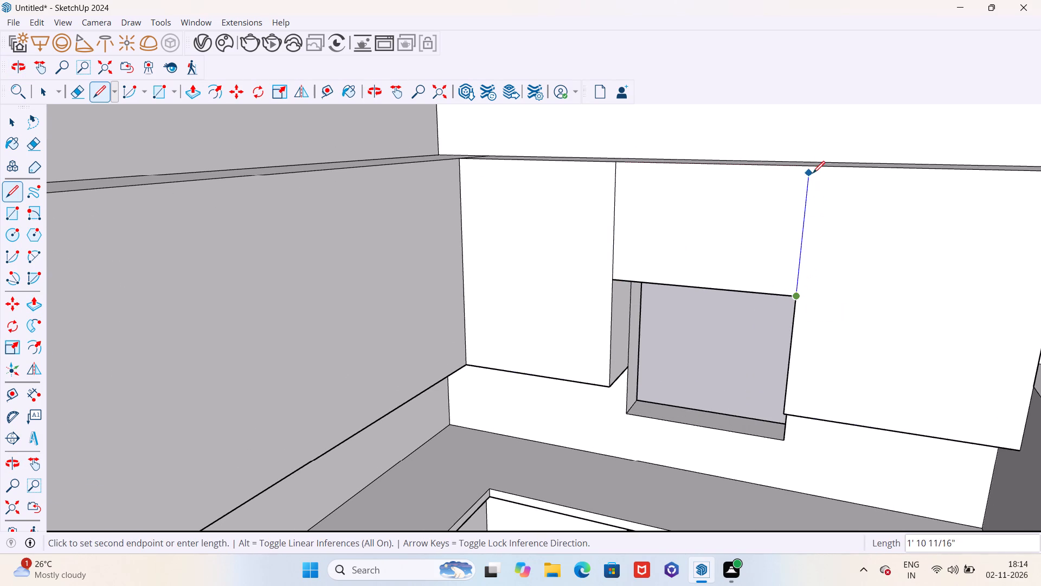
left_click(813, 169)
Inspect the divided window-side unit and the undivided front of the long wall unit from several angles.
scroll(696, 266, "down", 5)
middle_click_drag(687, 267, 660, 270)
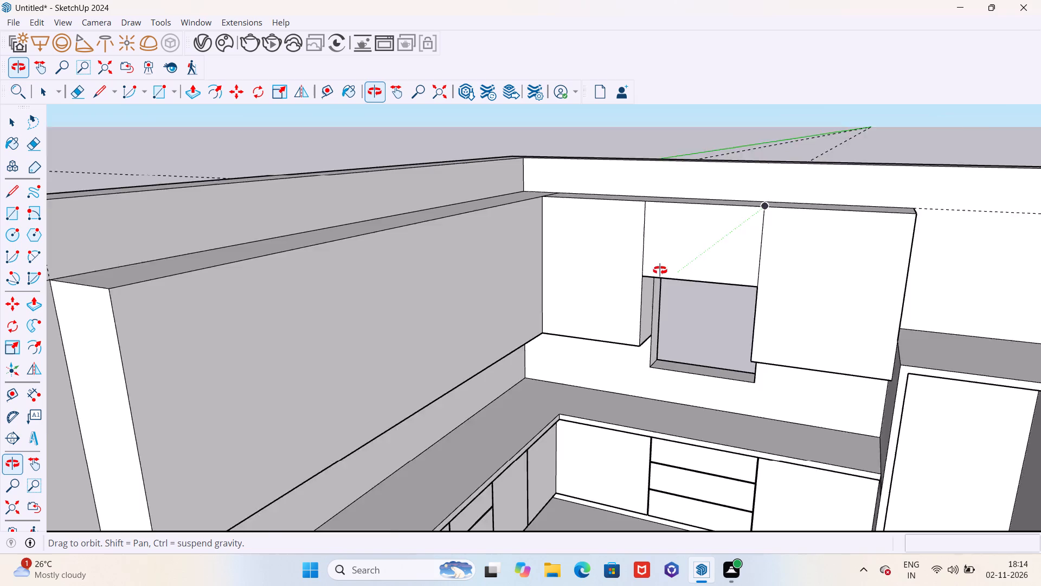
middle_click_drag(660, 270, 685, 276)
scroll(596, 278, "up", 5)
scroll(594, 292, "down", 2)
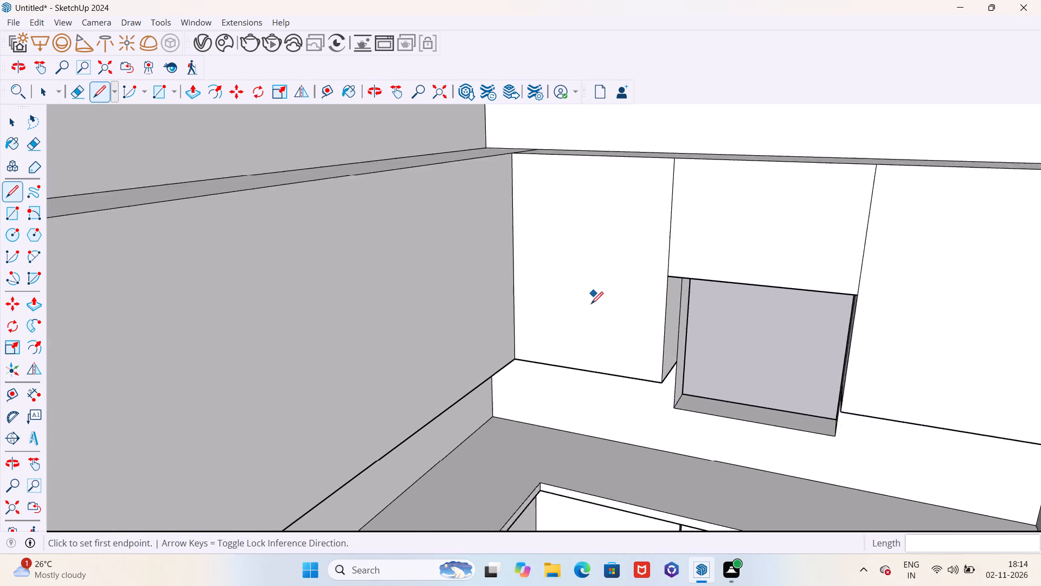
scroll(591, 304, "down", 3)
middle_click_drag(584, 307, 592, 266)
scroll(884, 325, "up", 5)
scroll(722, 359, "down", 6)
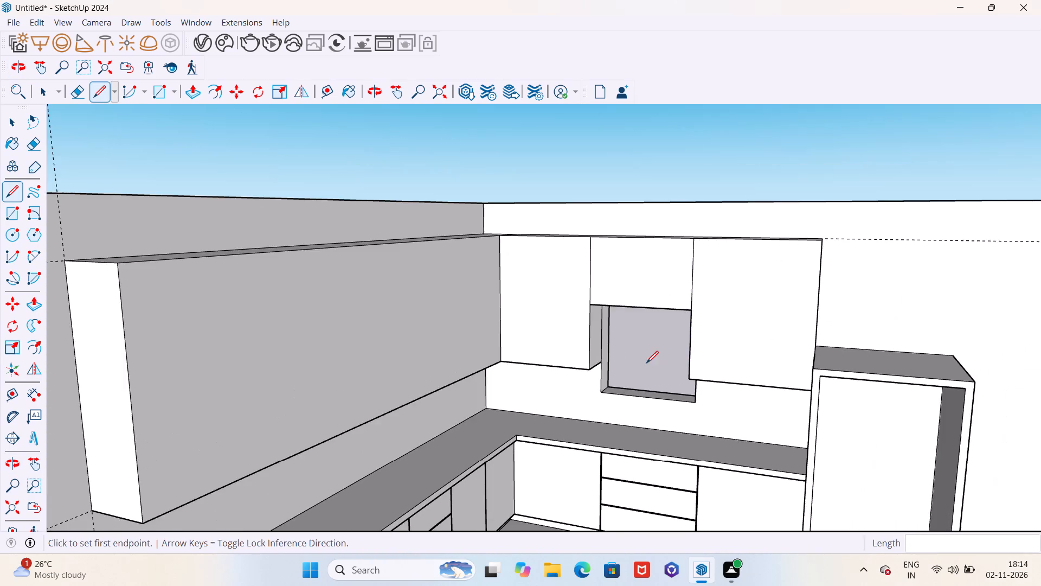
middle_click_drag(654, 363, 696, 361)
scroll(764, 337, "up", 4)
scroll(608, 347, "down", 5)
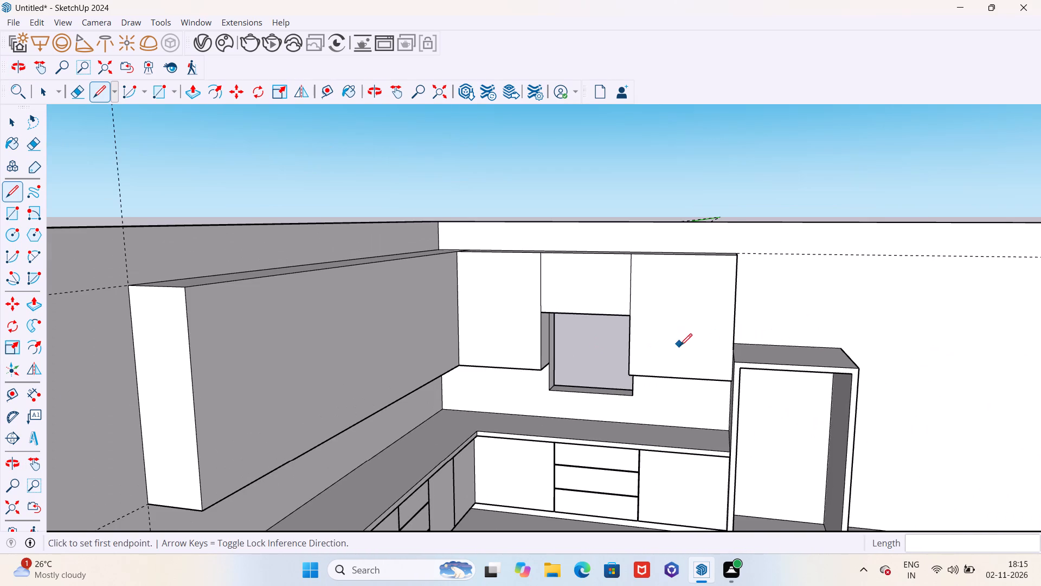
middle_click_drag(672, 347, 606, 357)
scroll(715, 348, "down", 5)
middle_click_drag(591, 342, 479, 353)
scroll(410, 340, "up", 5)
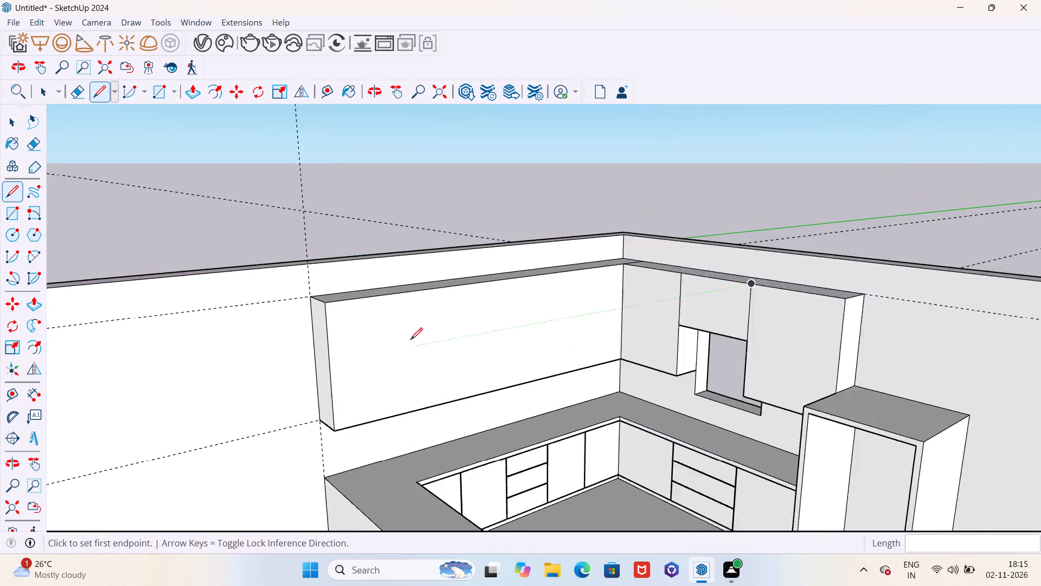
scroll(520, 355, "down", 4)
middle_click_drag(538, 361, 471, 359)
key("Escape")
middle_click_drag(464, 352, 425, 353)
scroll(420, 352, "up", 4)
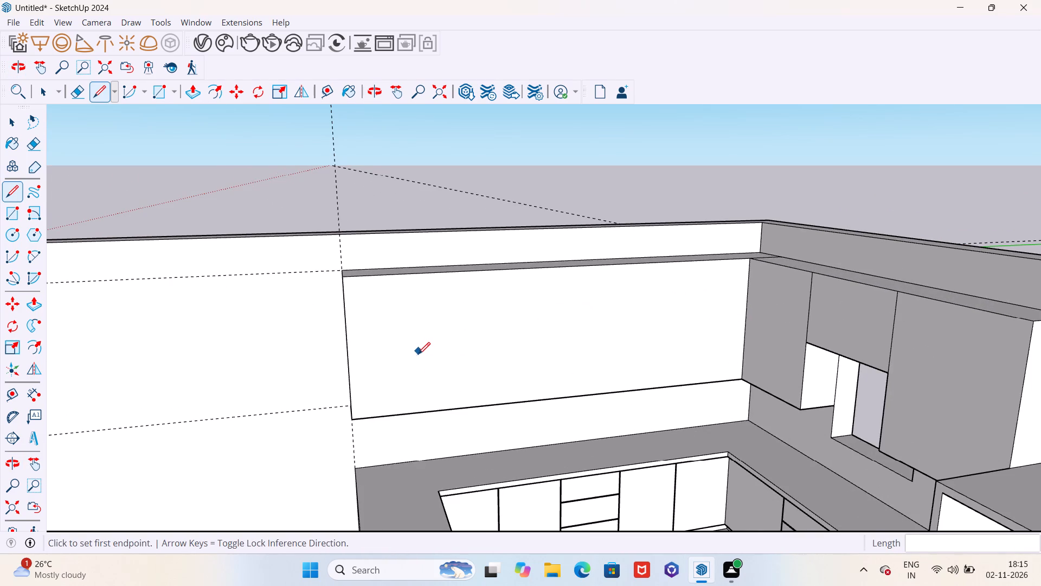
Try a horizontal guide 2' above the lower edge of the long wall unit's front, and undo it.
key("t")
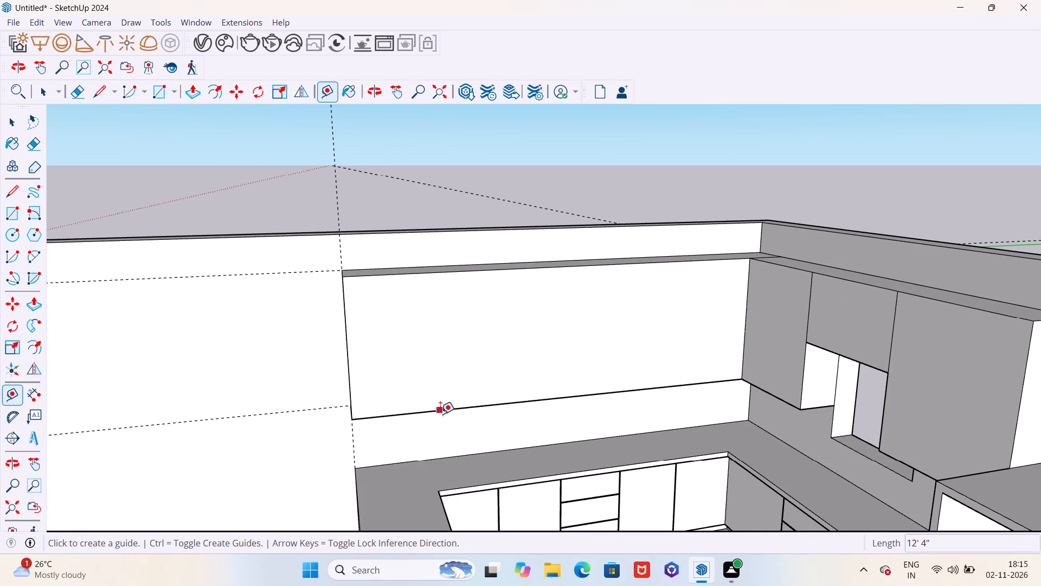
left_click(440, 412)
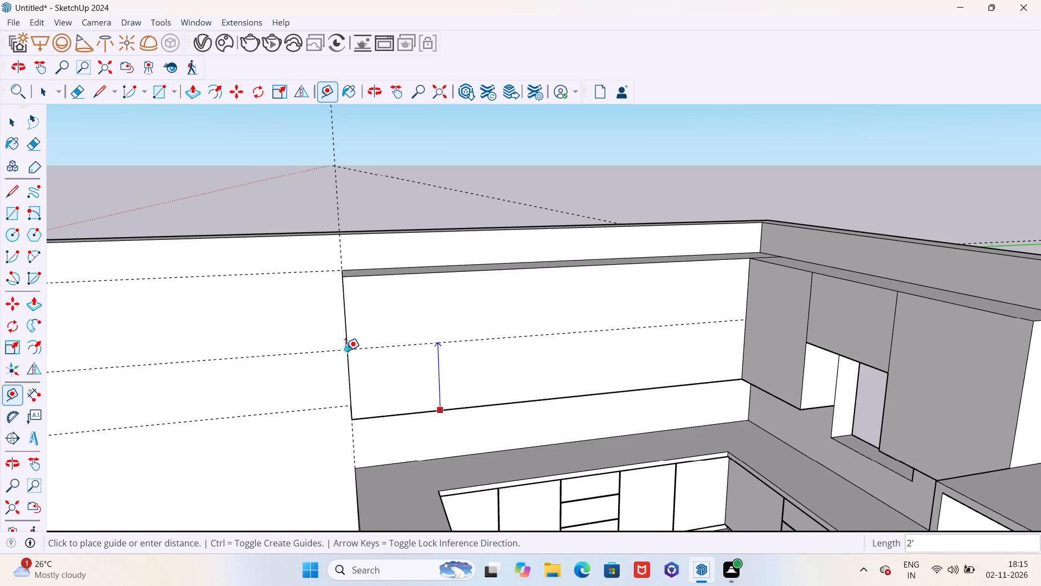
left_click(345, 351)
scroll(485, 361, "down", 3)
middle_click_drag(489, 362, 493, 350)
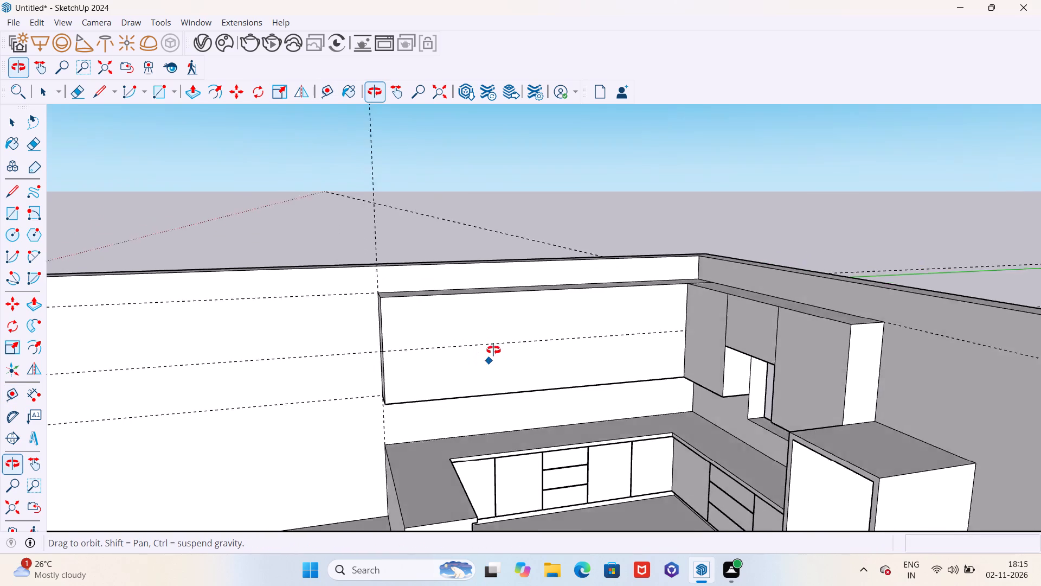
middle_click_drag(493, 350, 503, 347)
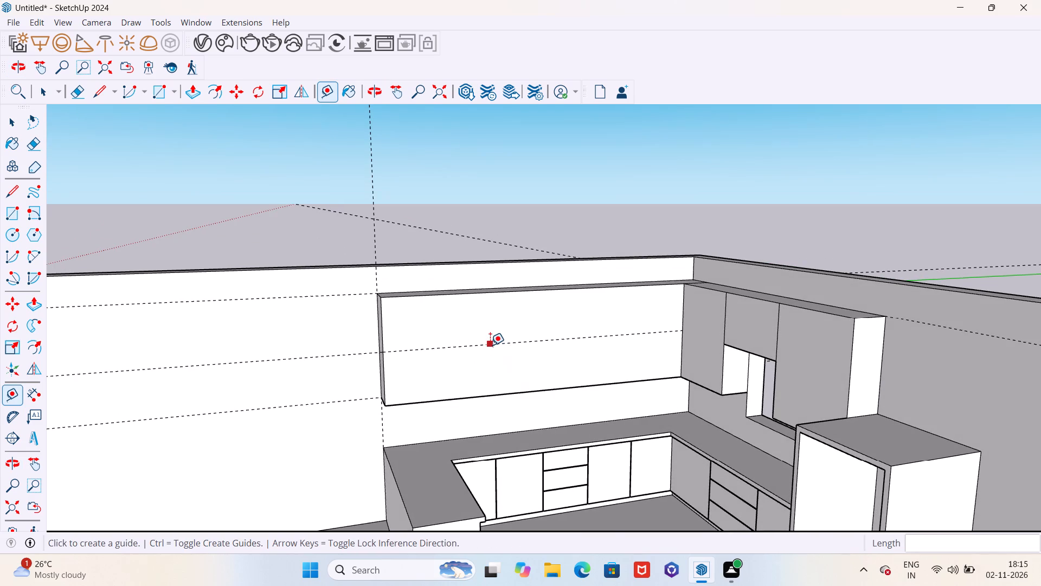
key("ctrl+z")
Copy the long wall unit's outer vertical front edge 12' 4" to the inner corner, dividing the front into 5 equal panels.
key("space")
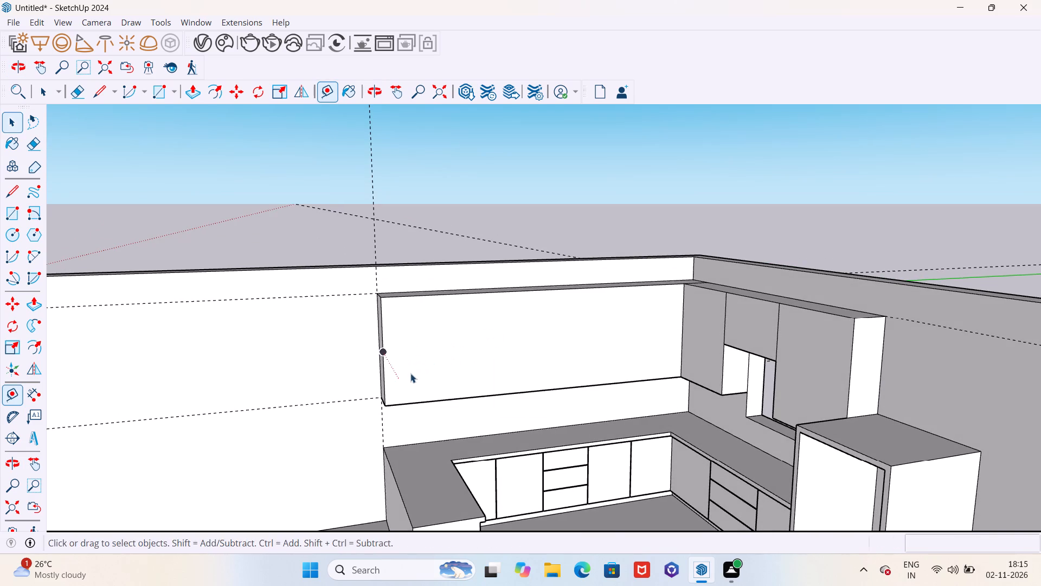
middle_click_drag(411, 374, 386, 383)
key("m")
scroll(374, 413, "up", 6)
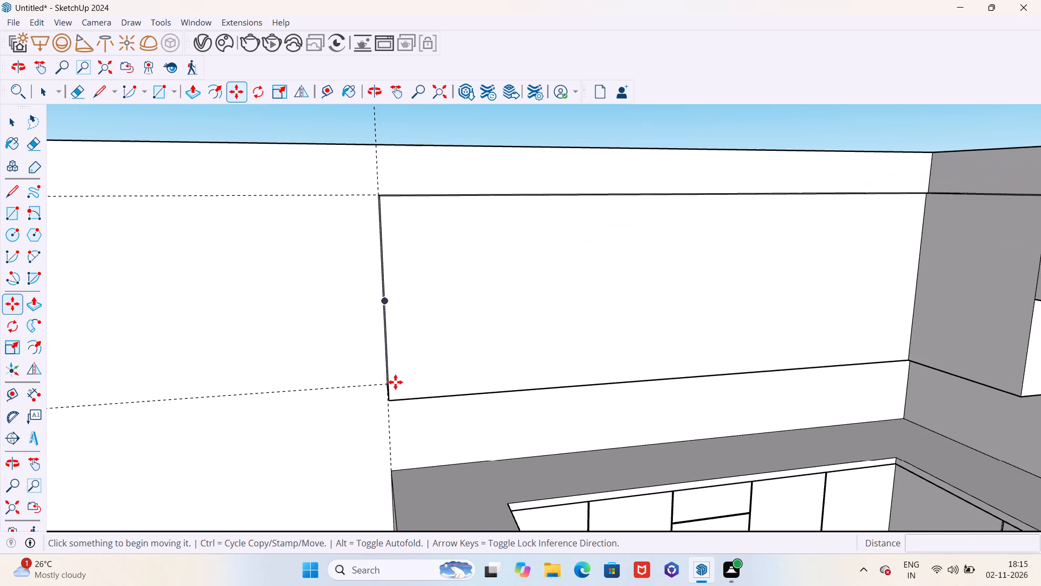
key("space")
left_click(389, 372)
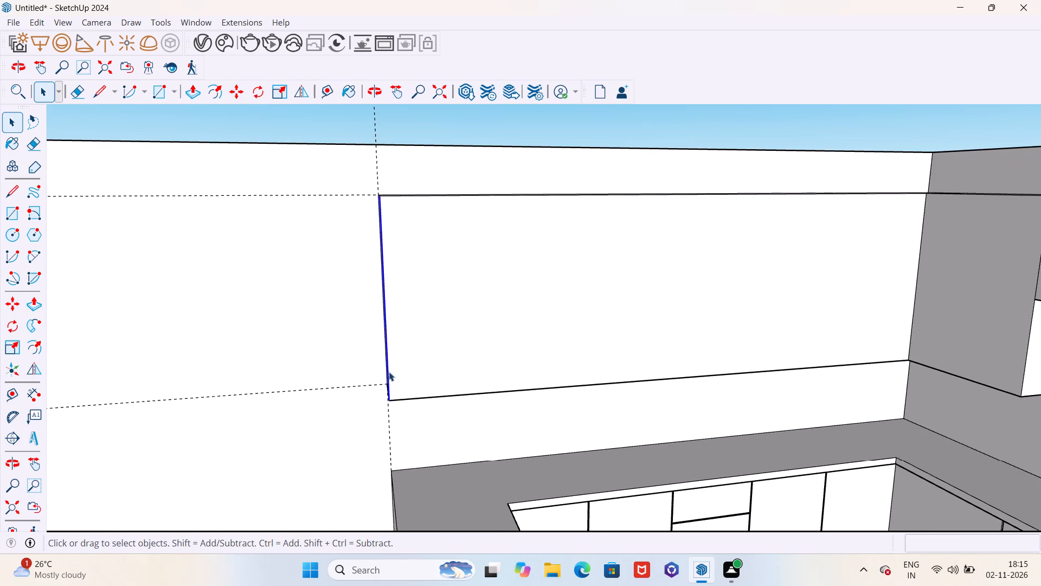
middle_click_drag(389, 372, 457, 375)
key("m")
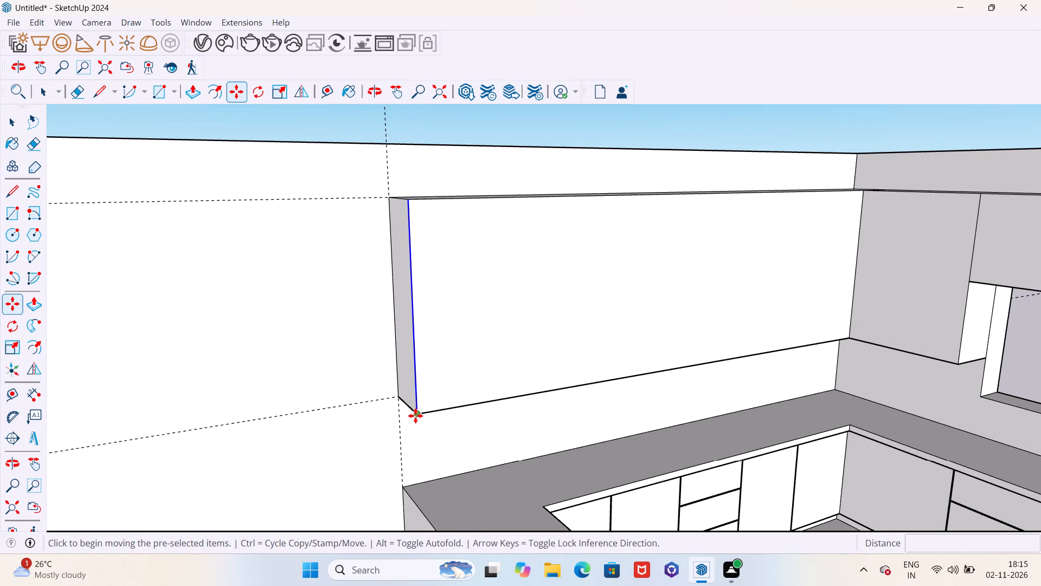
left_click(417, 415)
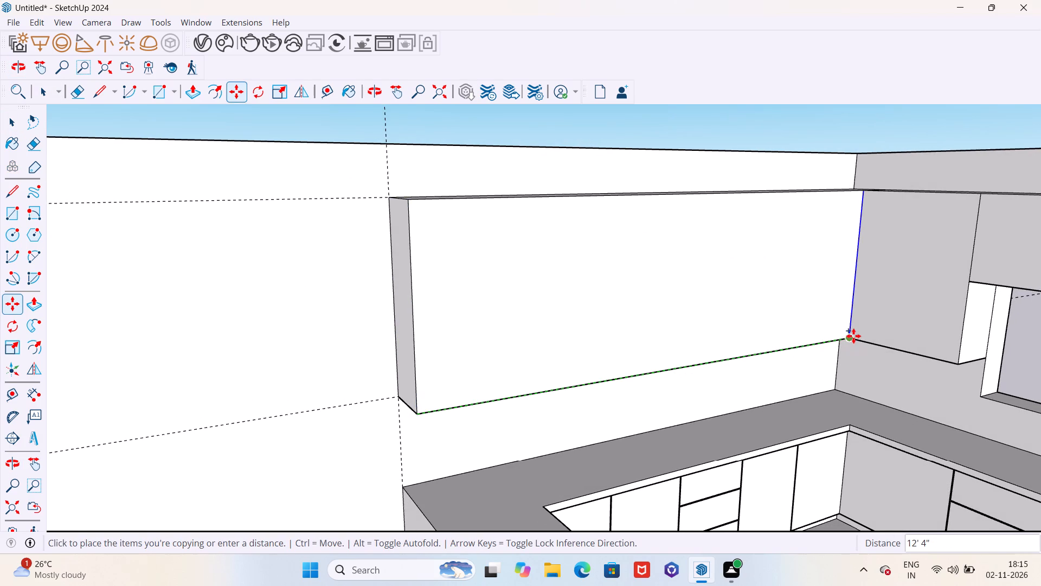
left_click(852, 340)
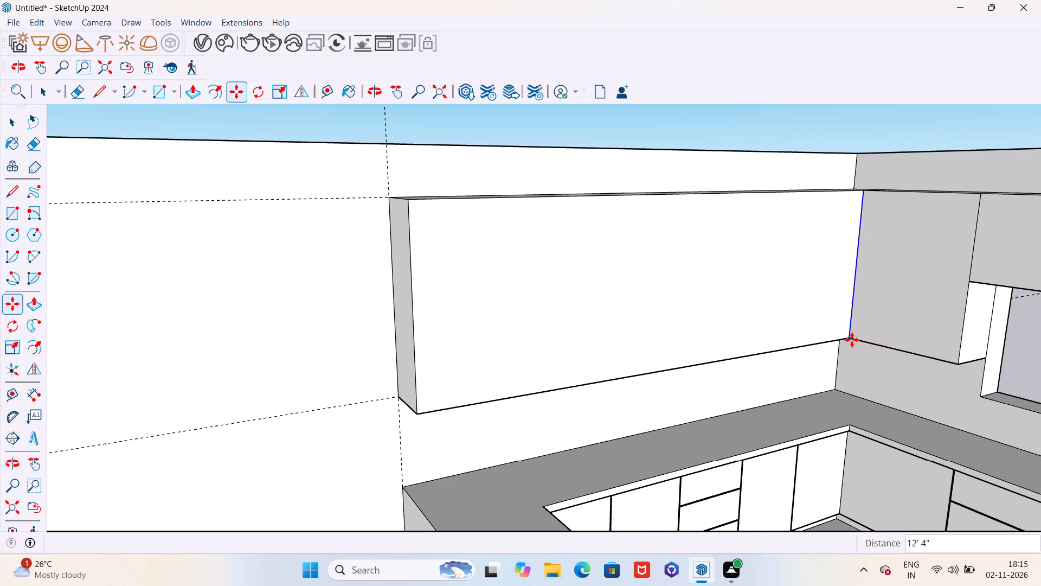
key("slash")
key("5")
key("Return")
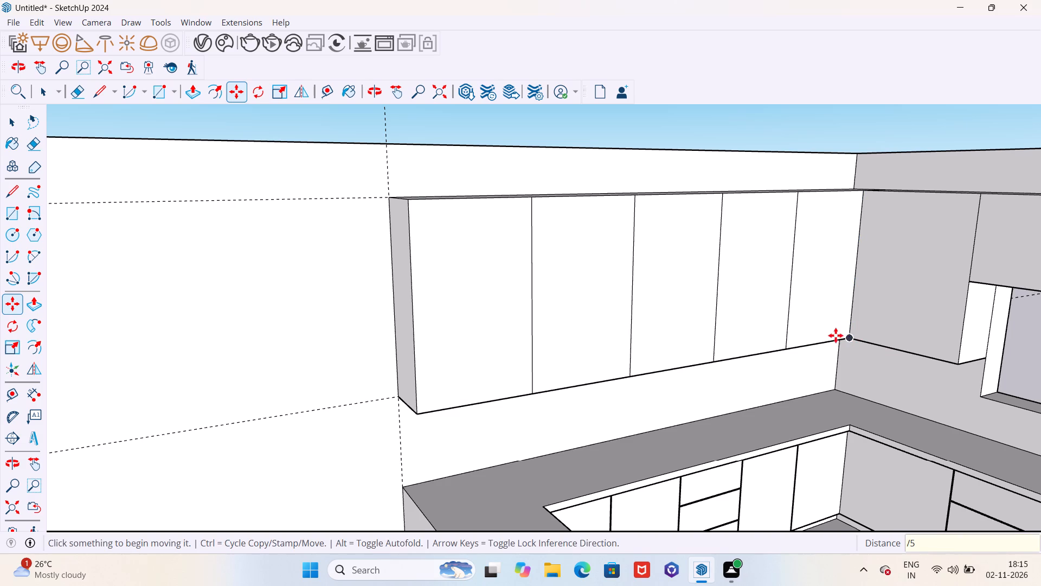
Copy the first and fourth panel dividers of the long wall unit .3" towards the inner corner to outline narrow gaps.
middle_click_drag(834, 334, 781, 344)
key("space")
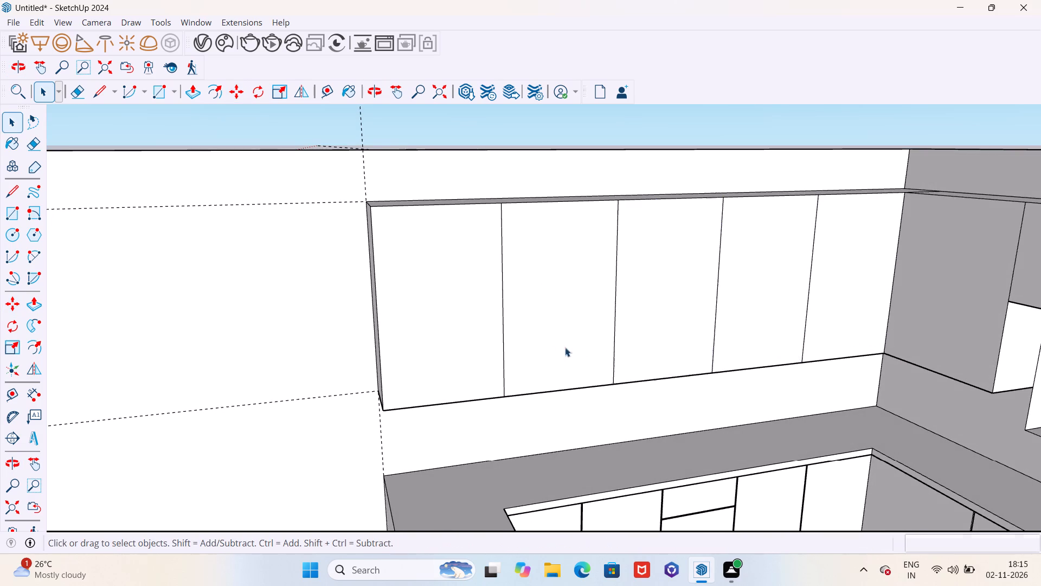
scroll(522, 342, "up", 4)
left_click(493, 336)
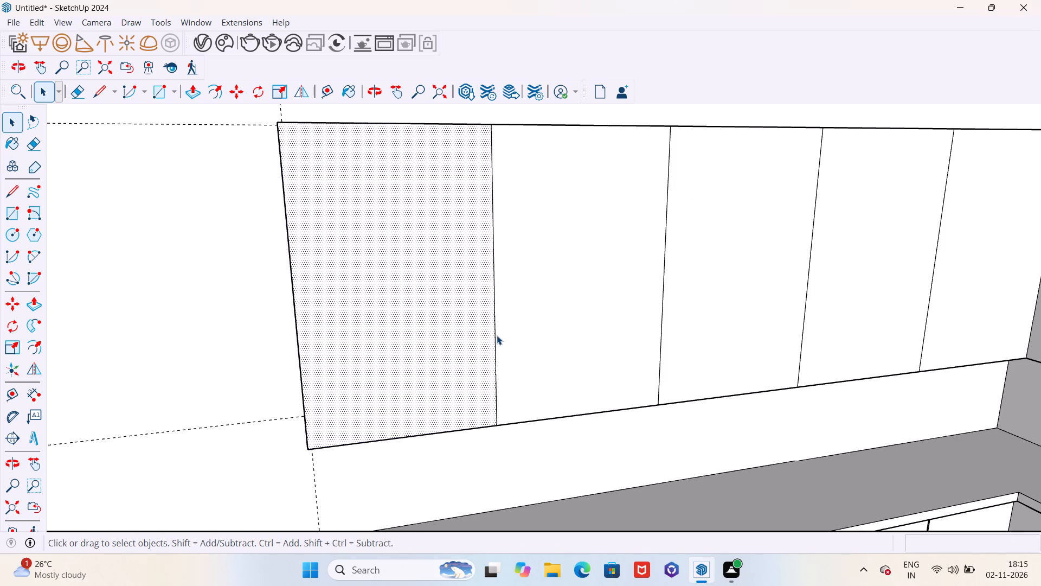
left_click(497, 335)
scroll(497, 335, "down", 6)
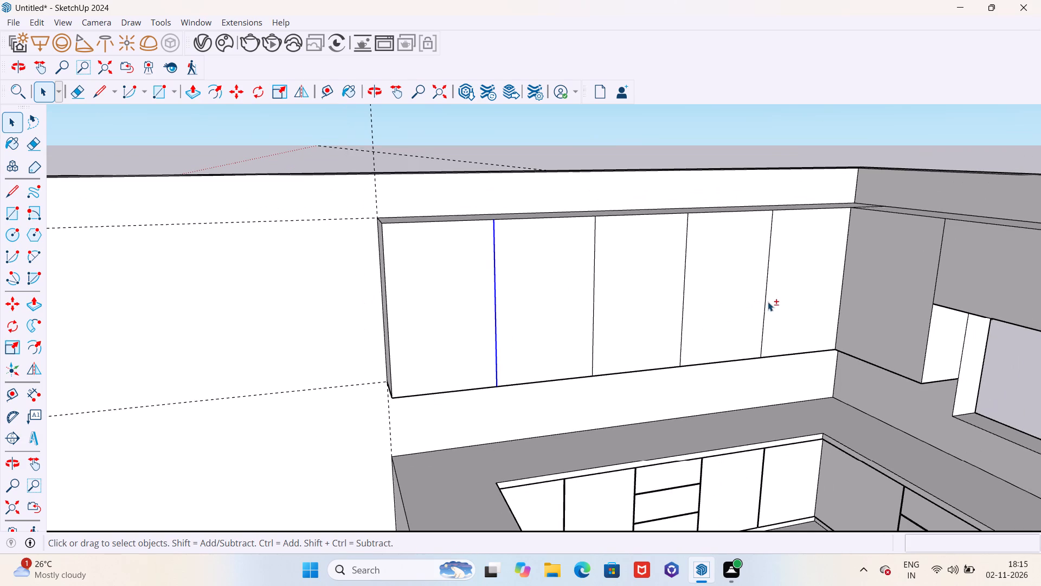
left_click(765, 309, "shift")
key("m")
scroll(503, 397, "up", 5)
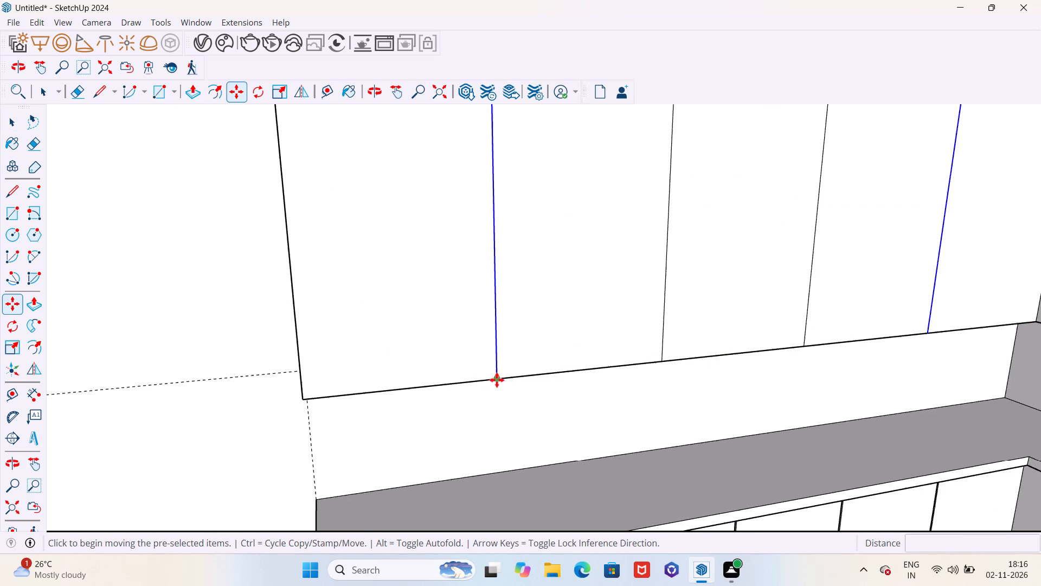
left_click(497, 380)
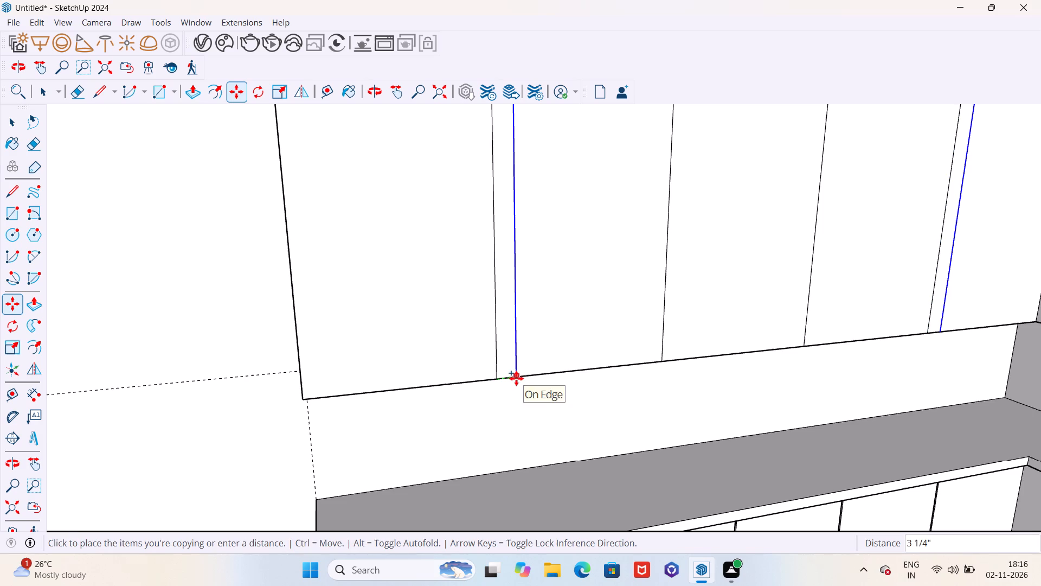
type(".3\"")
key("Return")
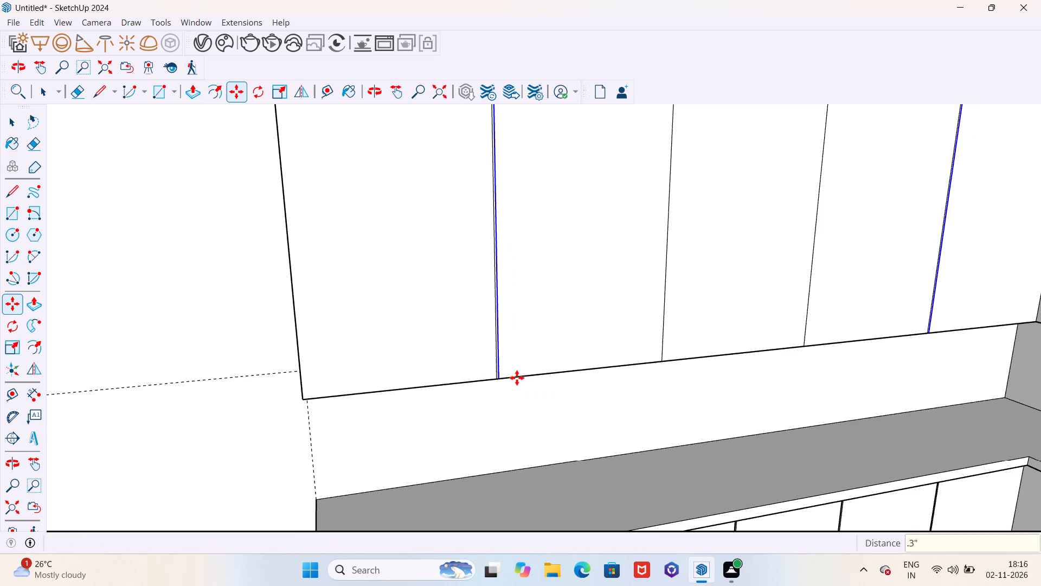
Recess the two narrow gap strips on the long wall unit's front by .3".
scroll(516, 375, "down", 3)
scroll(495, 352, "up", 2)
scroll(495, 352, "down", 1)
scroll(495, 352, "up", 15)
key("p")
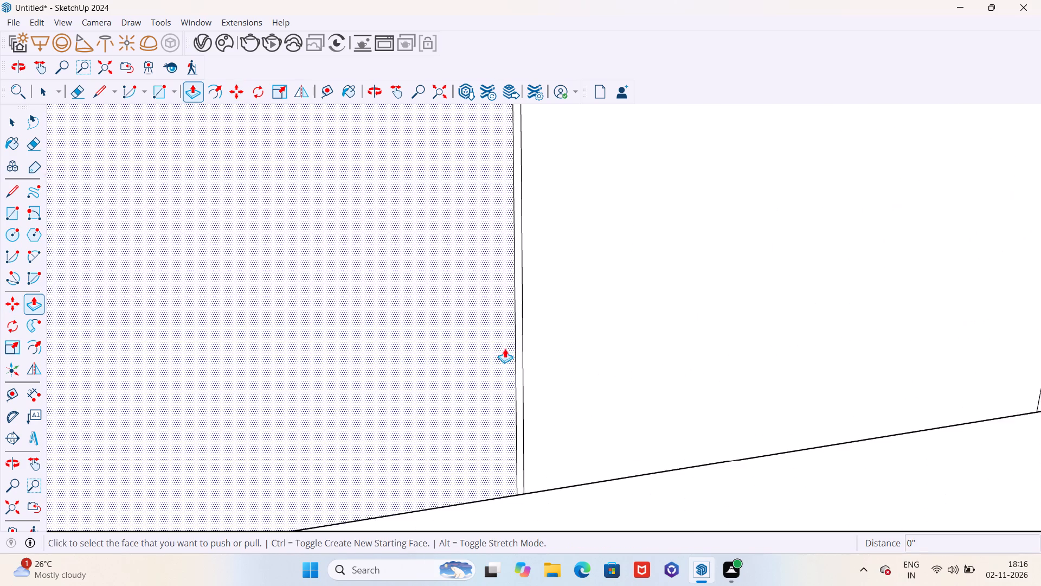
scroll(526, 354, "up", 4)
left_click(516, 361)
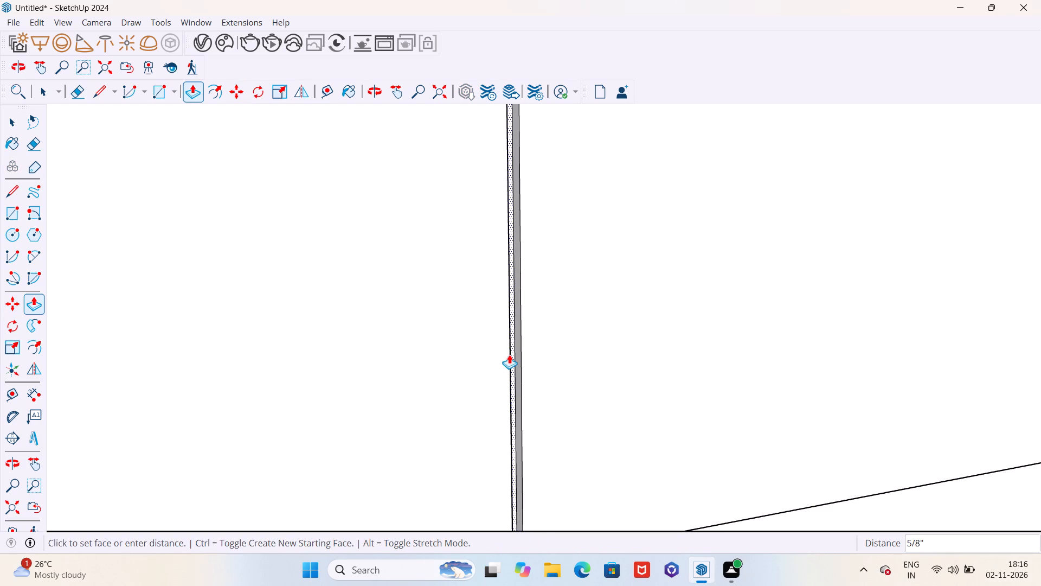
type(".3\"")
key("Return")
scroll(497, 360, "down", 4)
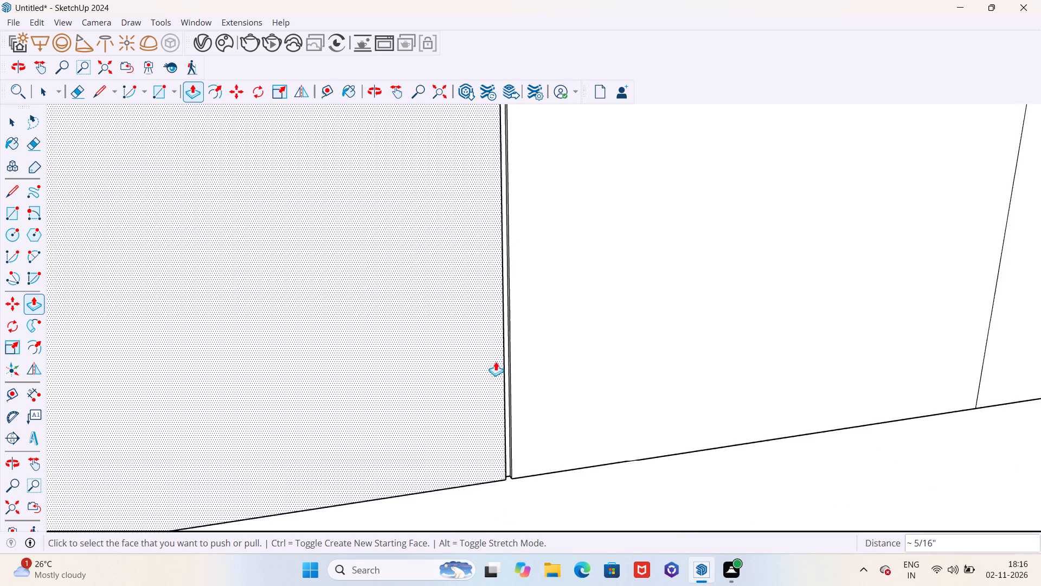
scroll(496, 361, "down", 15)
scroll(920, 314, "up", 11)
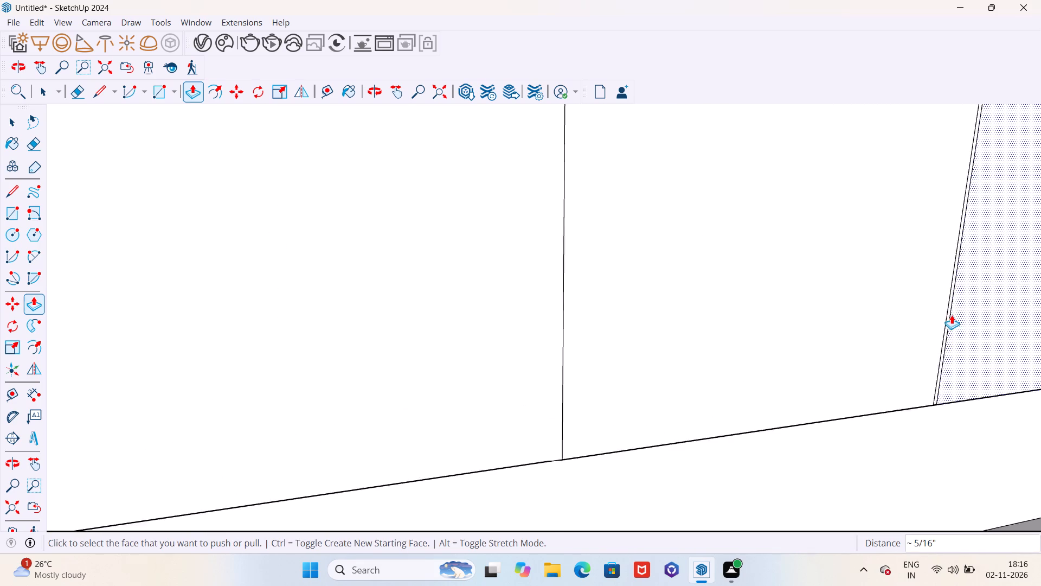
scroll(952, 315, "up", 12)
double_click(944, 327)
scroll(940, 329, "down", 10)
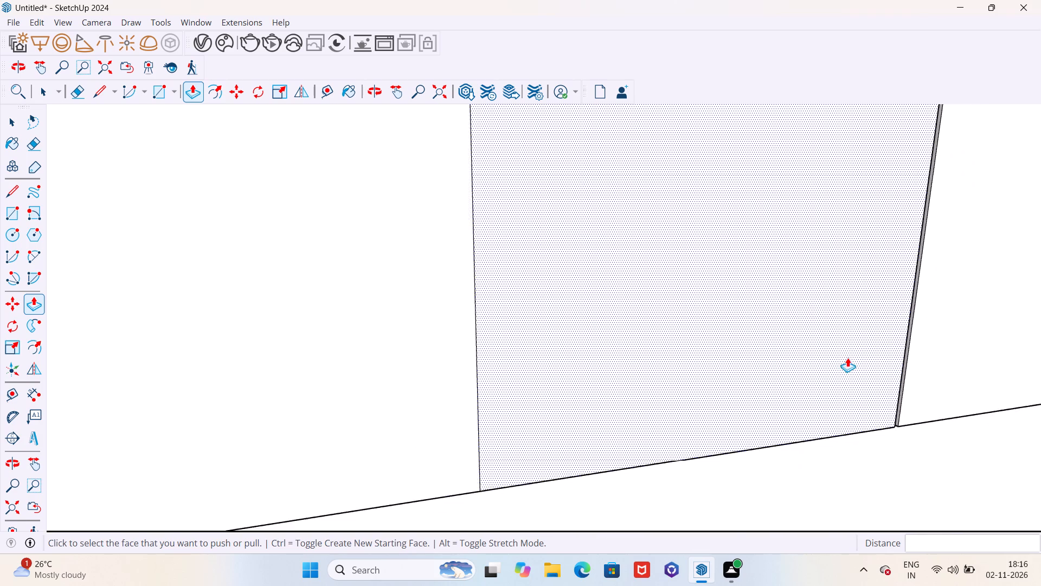
scroll(847, 358, "down", 12)
scroll(809, 385, "up", 1)
scroll(809, 385, "down", 10)
middle_click_drag(764, 388, 824, 391)
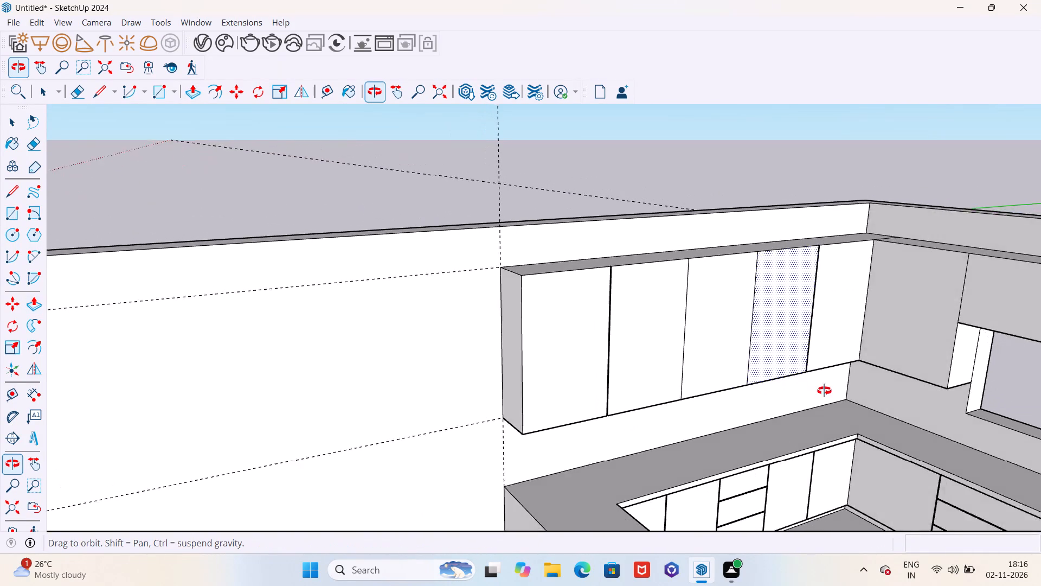
Undo the gap recesses, the copied gap lines and the five-panel division on the long wall unit's front.
middle_click_drag(824, 391, 735, 388)
scroll(698, 382, "down", 7)
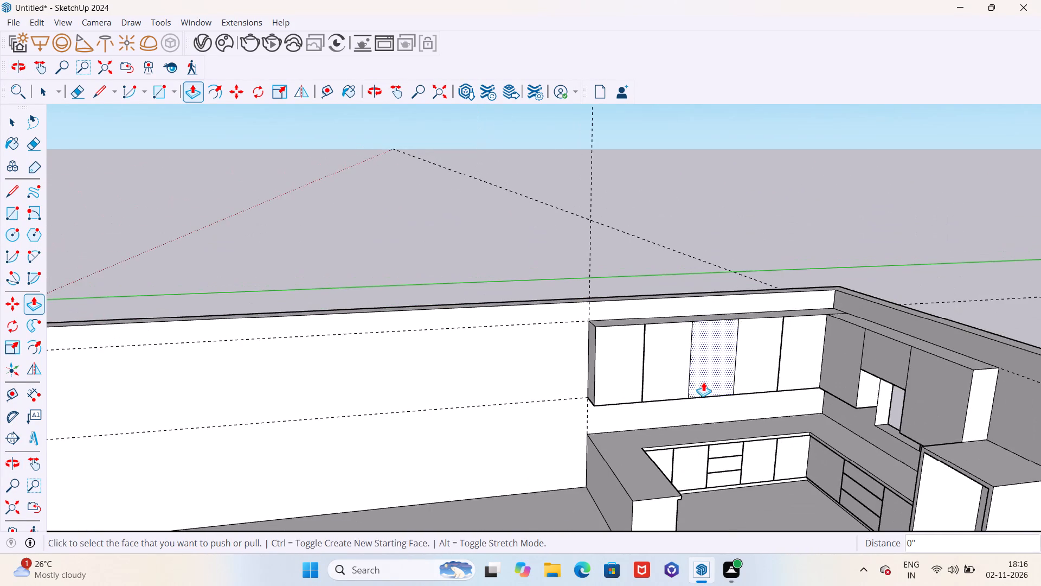
middle_click_drag(698, 392, 832, 386)
scroll(646, 332, "up", 5)
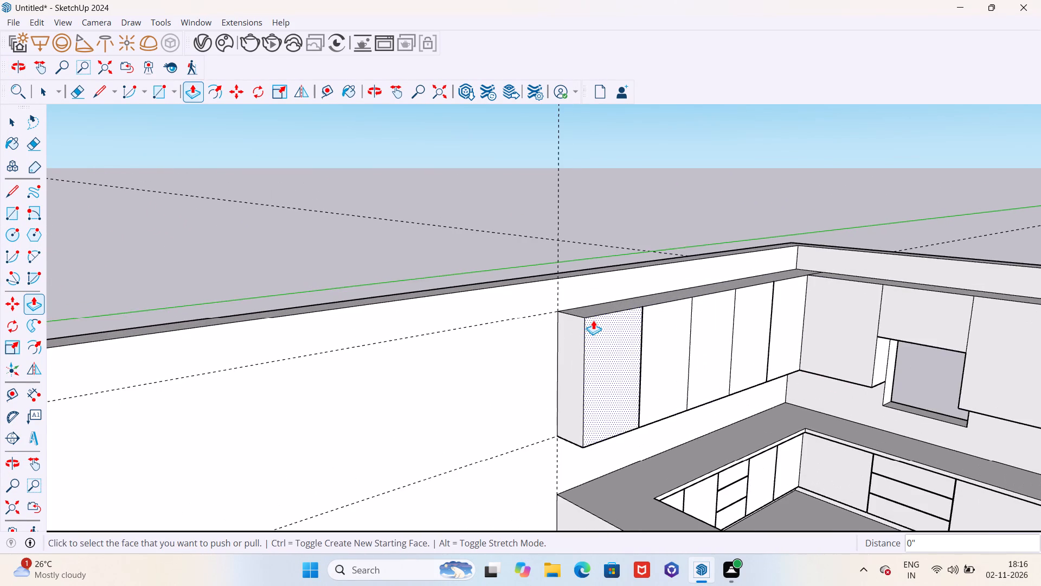
scroll(687, 353, "down", 4)
middle_click_drag(689, 347, 763, 354)
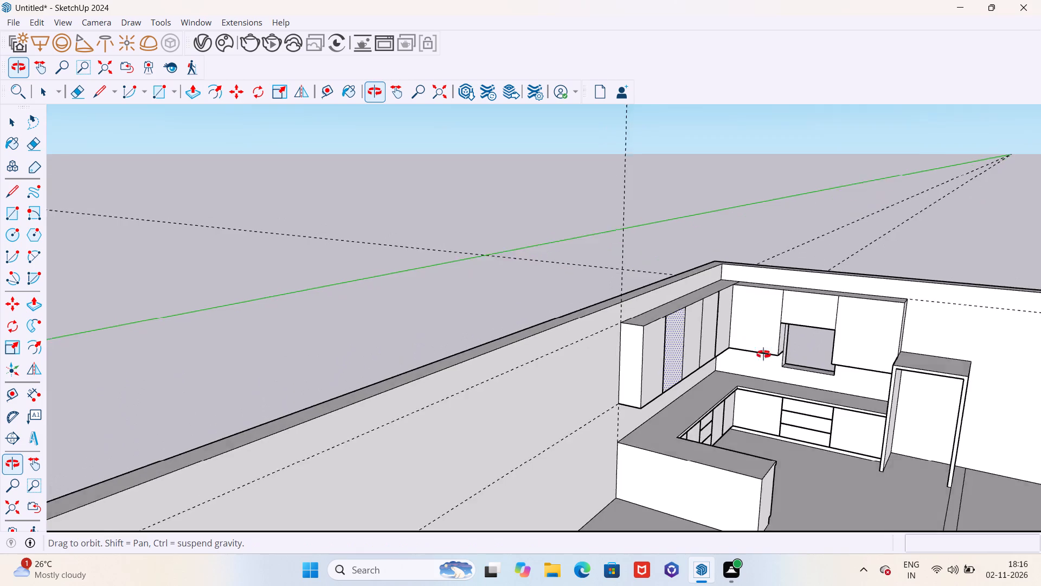
middle_click_drag(763, 354, 743, 366)
scroll(693, 355, "up", 9)
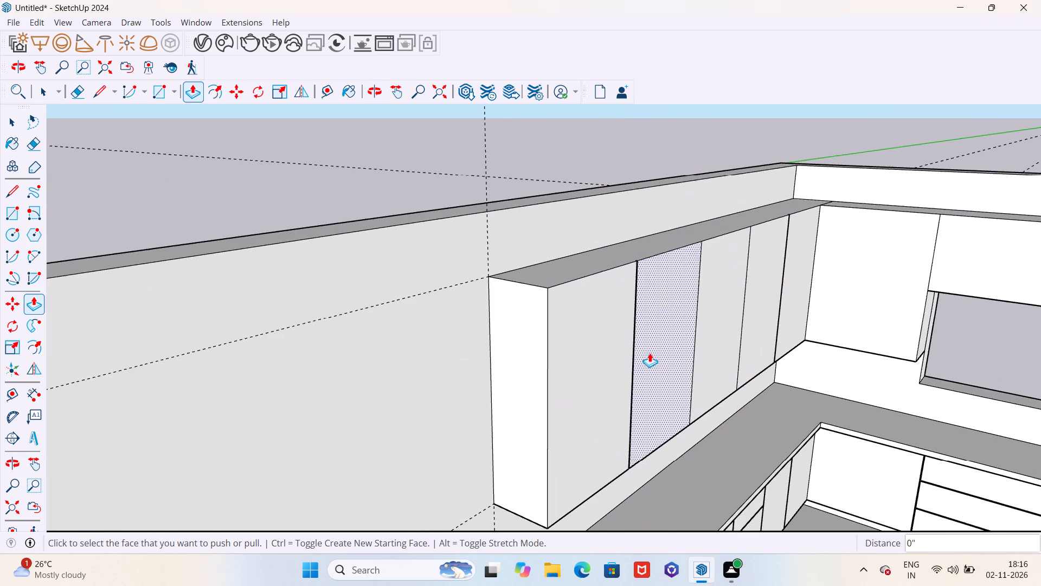
scroll(656, 354, "down", 4)
middle_click_drag(672, 358, 535, 335)
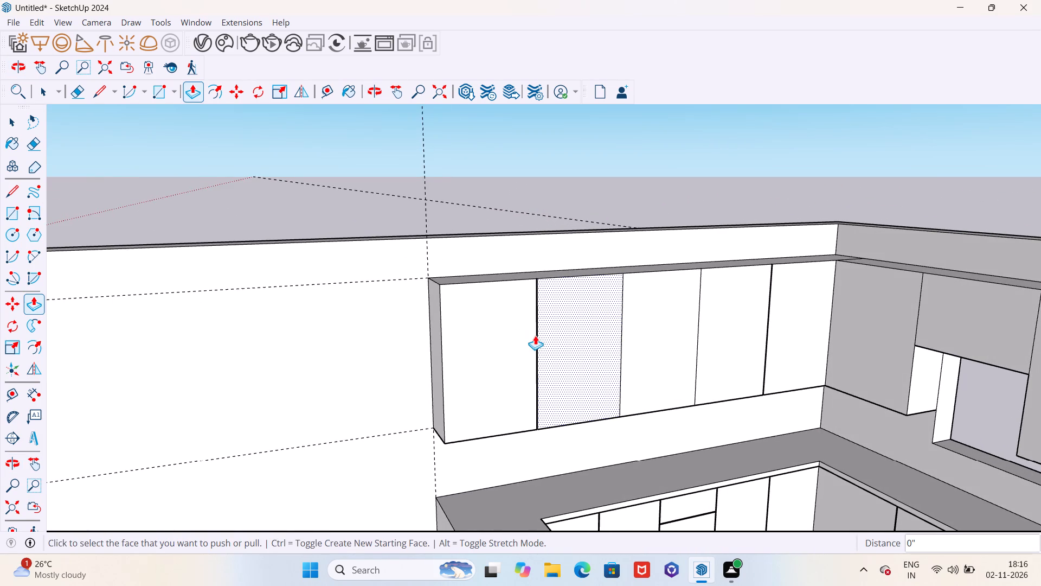
key("ctrl+z")
key("ctrl+z")
key("ctrl+z")
key("ctrl+z")
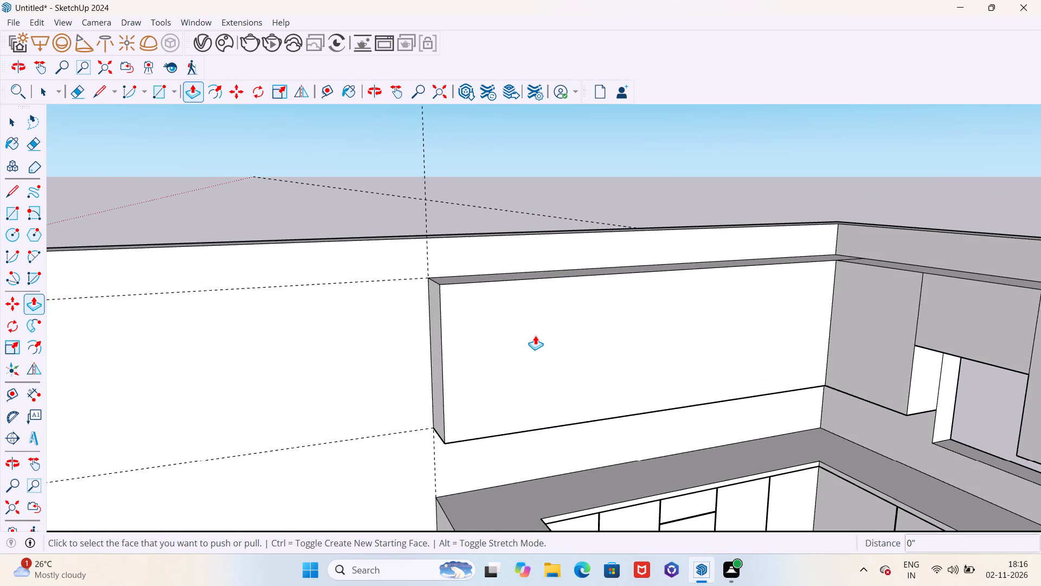
Offset the outline of the long wall unit's front face inward by 2" to form a border frame.
key("f")
left_click(507, 329)
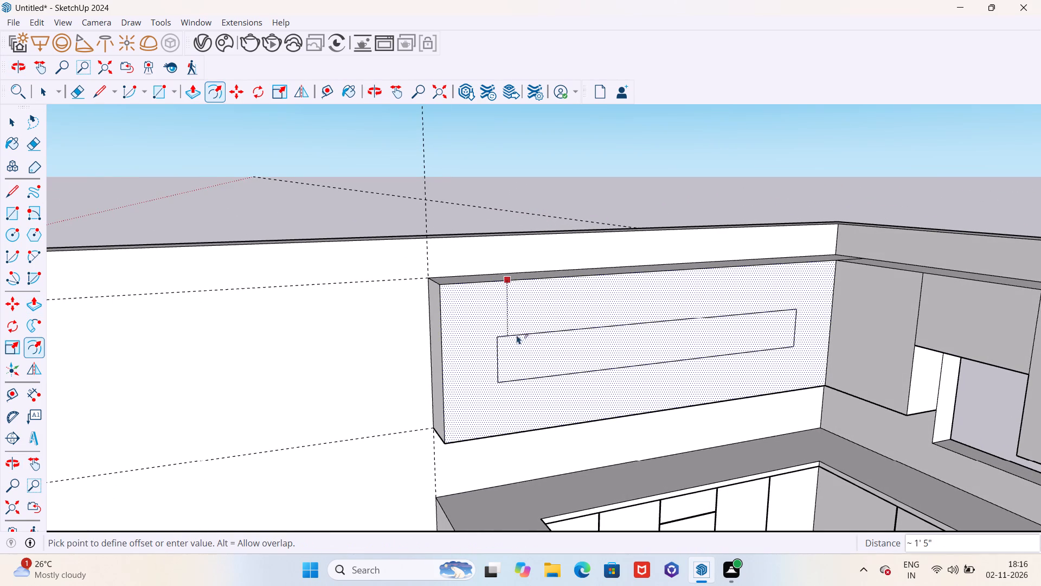
type("2\"")
key("Return")
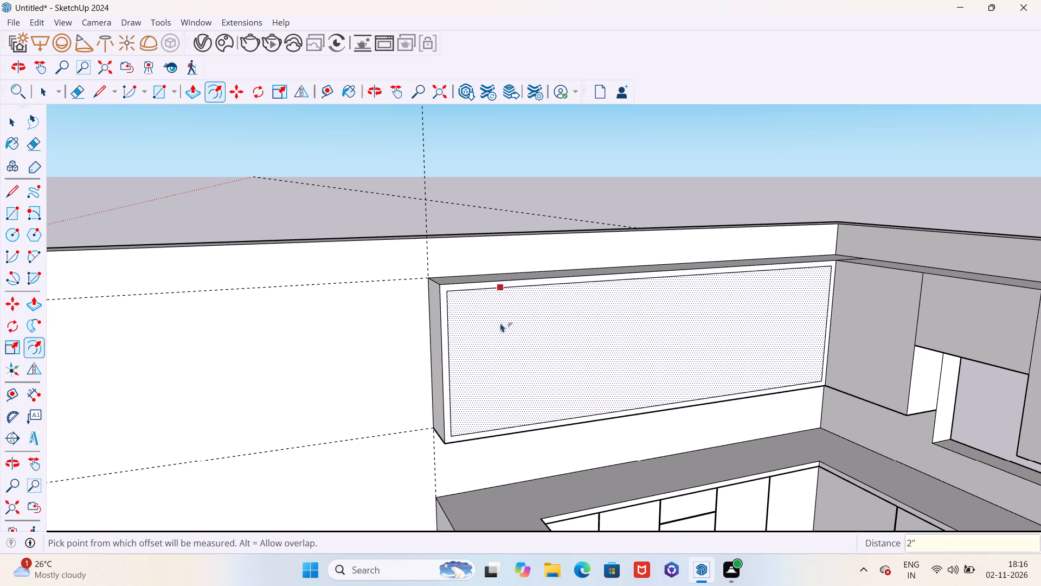
middle_click(500, 329)
Copy the inset frame's outer vertical edge to its inner-corner end, dividing the framed area into 5 equal panels.
key("space")
scroll(464, 368, "up", 2)
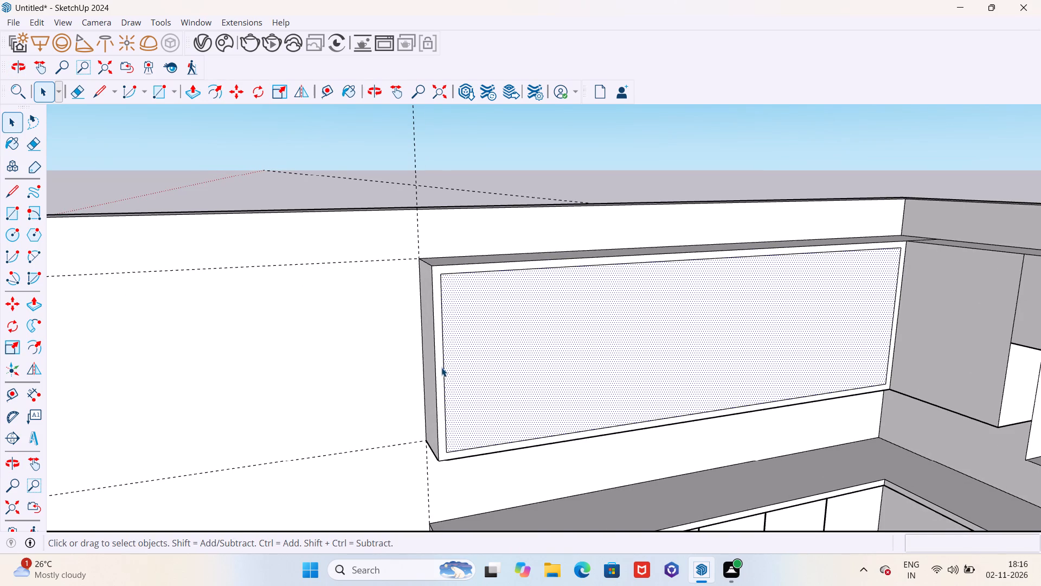
left_click(444, 373)
key("m")
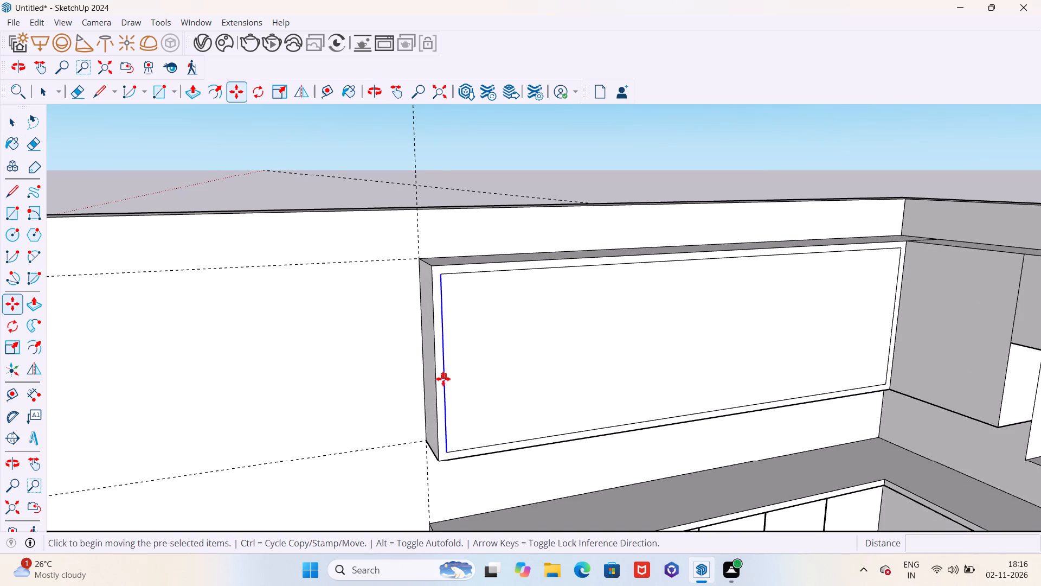
left_click(447, 451)
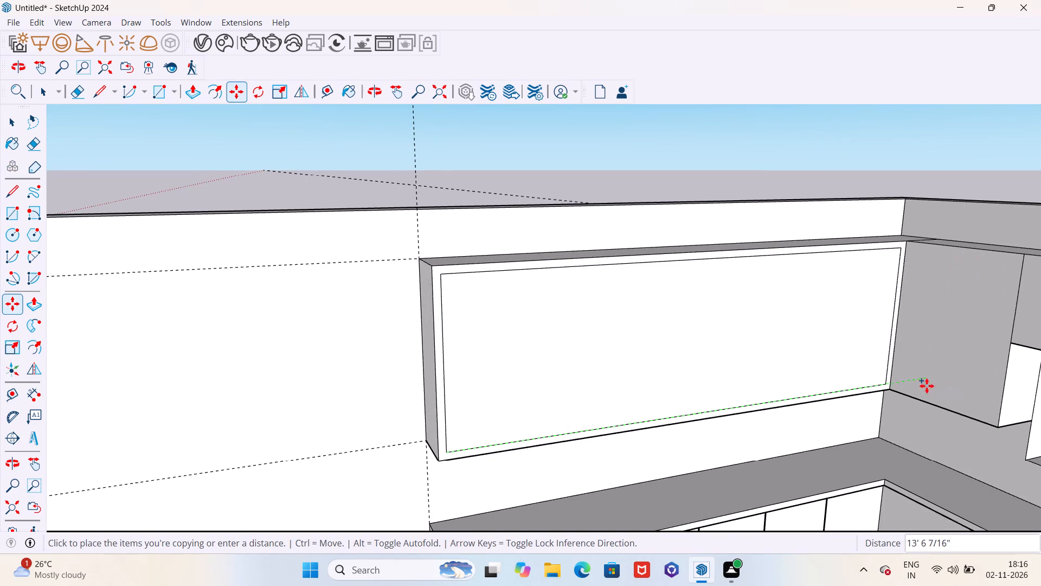
left_click(886, 386)
type("/5")
key("Return")
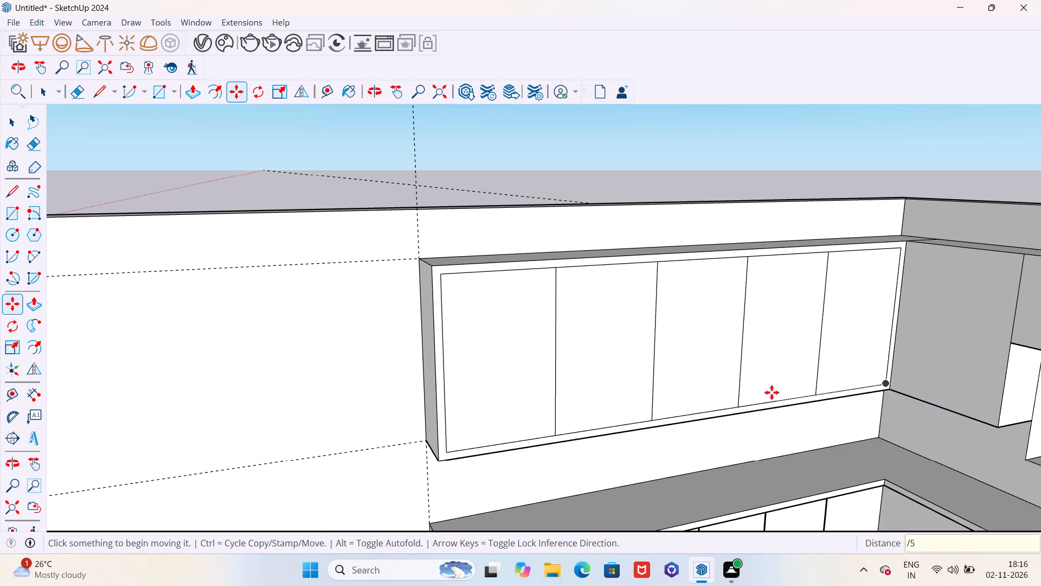
Copy the first and fourth panel dividers inside the frame by .3" towards the inner corner to outline narrow gaps.
key("space")
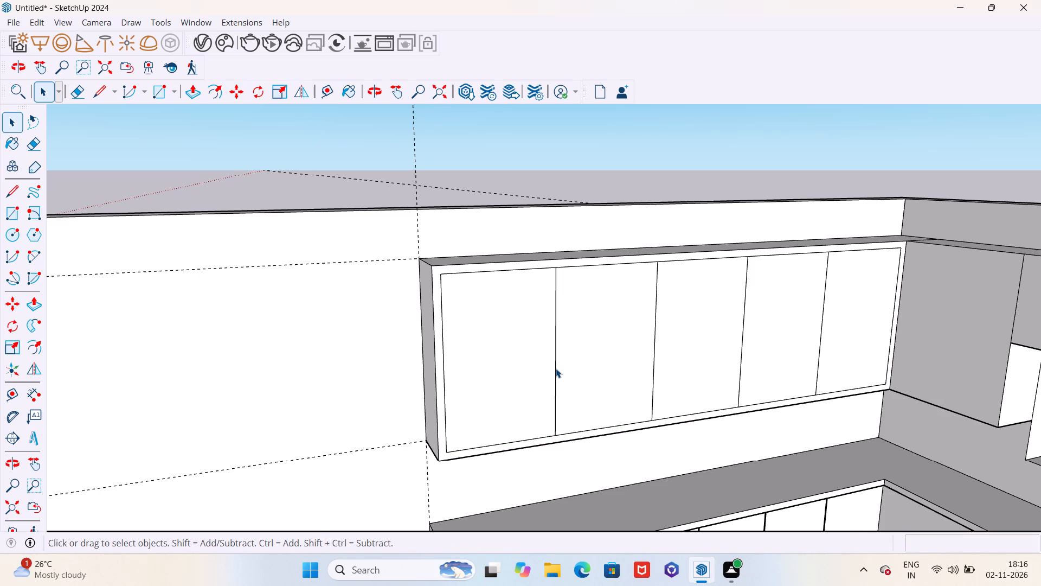
left_click(556, 368)
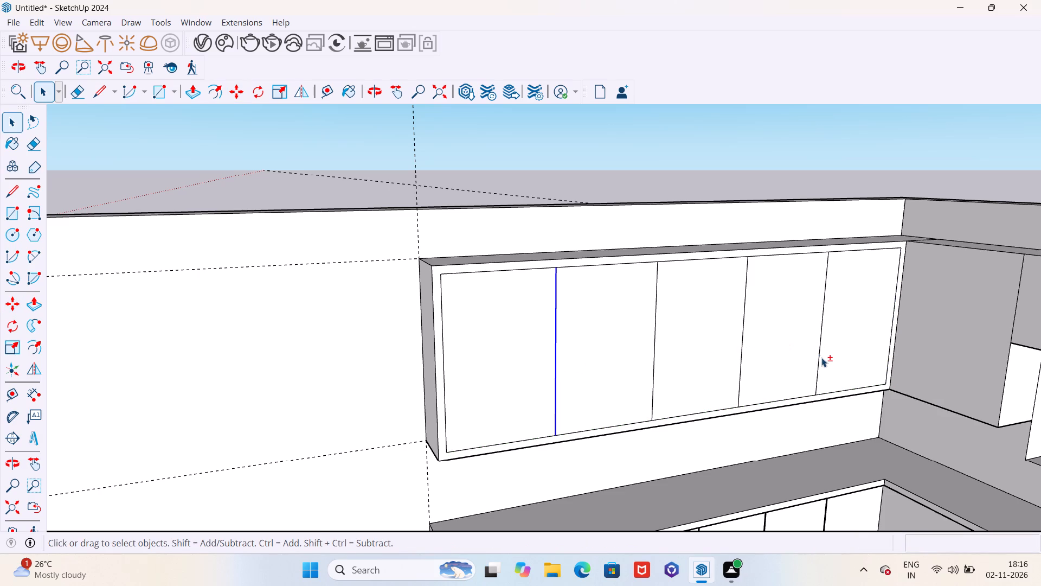
left_click(818, 362, "shift")
key("m")
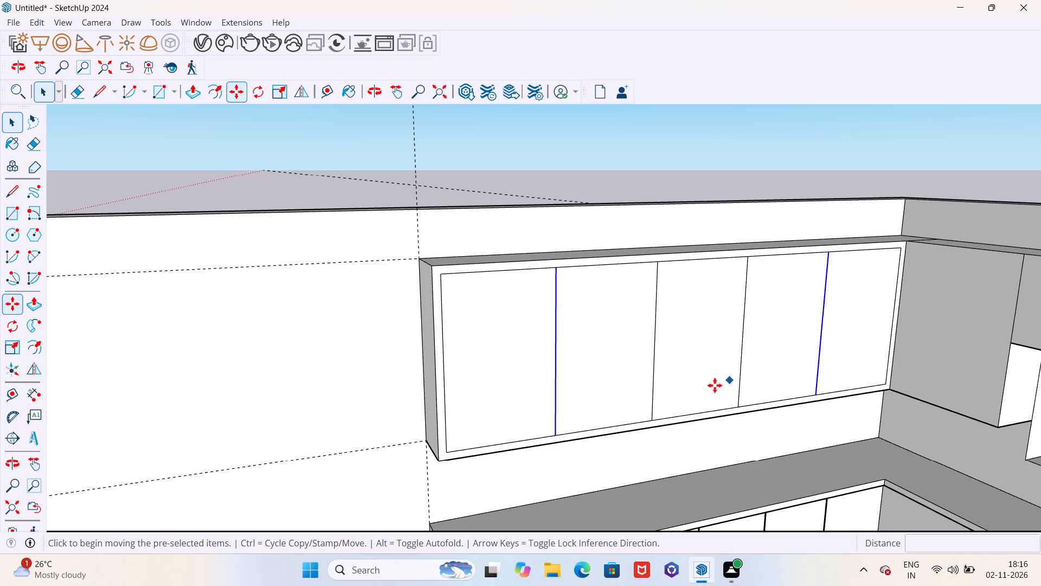
scroll(565, 436, "up", 8)
left_click(551, 437)
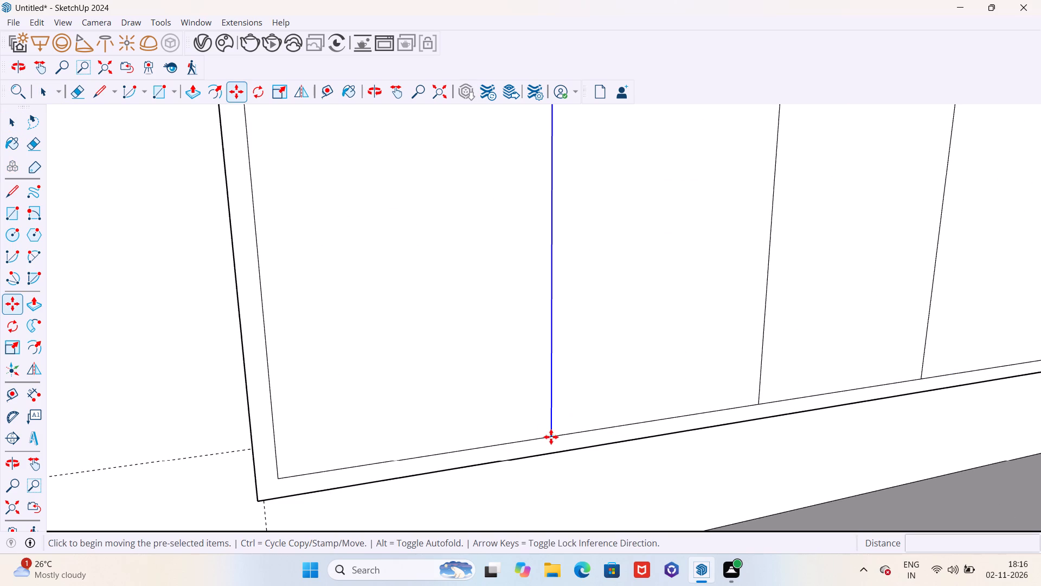
type(".3\"")
key("Return")
Recess the two narrow gap strips within the long wall unit's framed front by .3".
scroll(564, 435, "down", 4)
key("p")
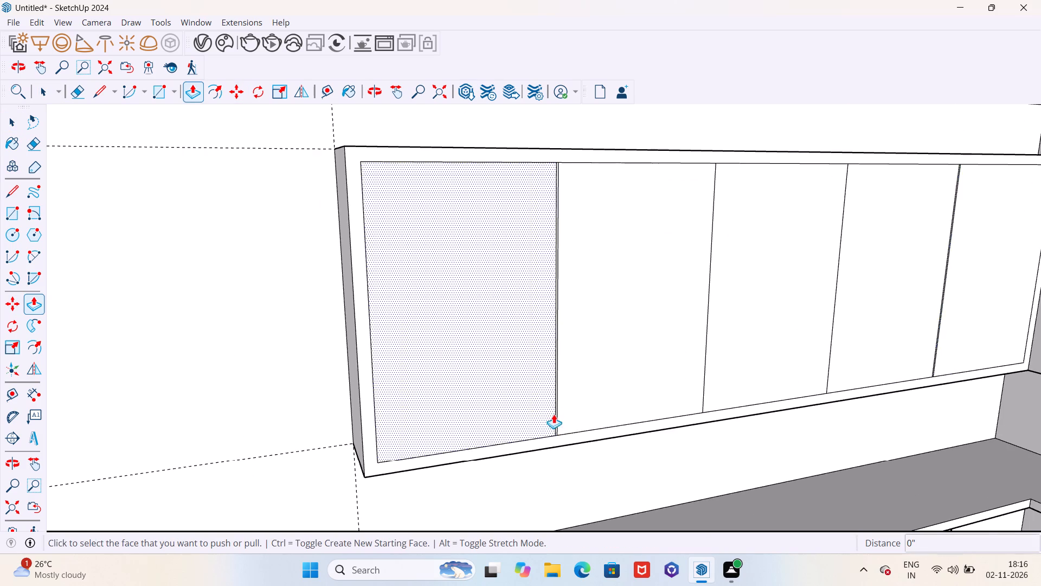
scroll(552, 407, "up", 20)
scroll(552, 407, "up", 3)
left_click(566, 404)
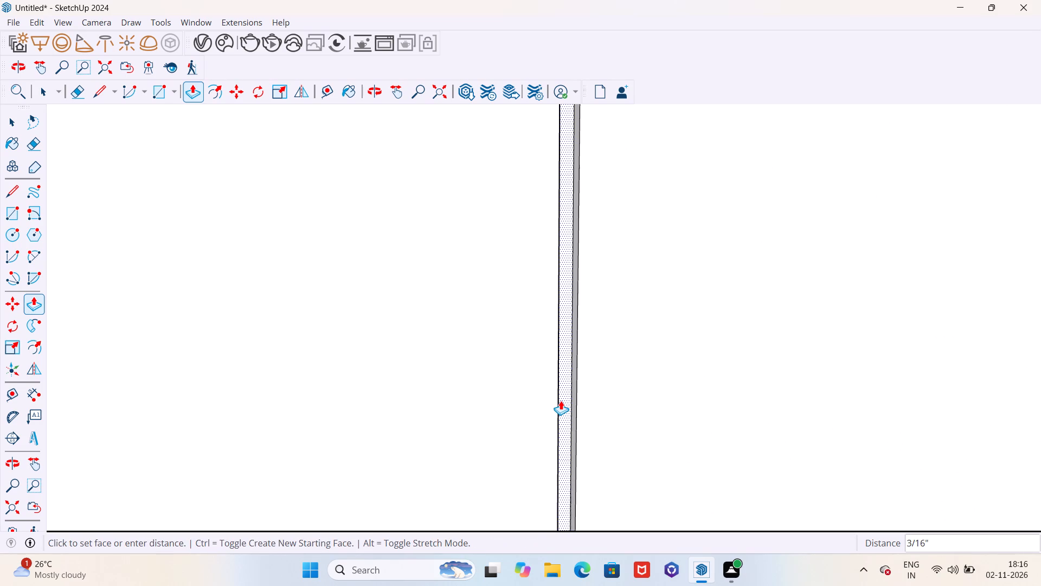
type(".3\"")
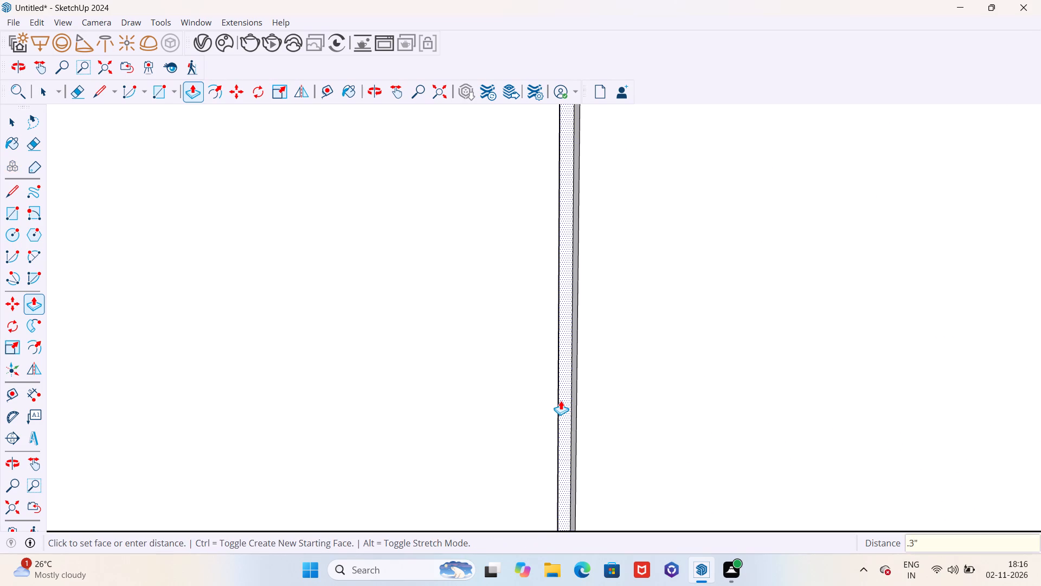
key("Return")
scroll(544, 409, "down", 4)
scroll(534, 413, "up", 1)
scroll(534, 413, "down", 8)
scroll(522, 418, "up", 1)
scroll(522, 418, "down", 18)
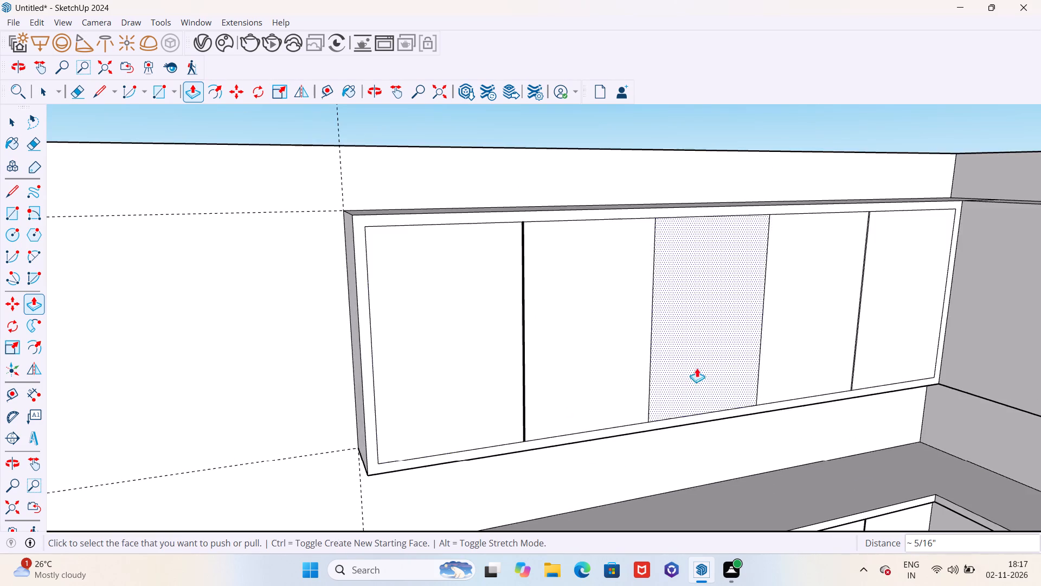
scroll(827, 341, "up", 20)
scroll(827, 341, "up", 8)
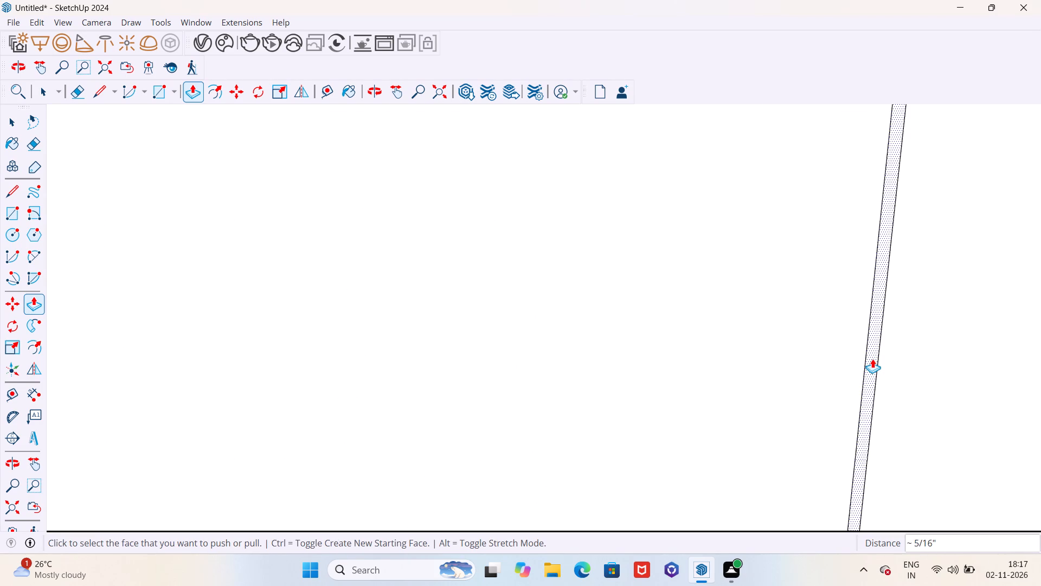
double_click(872, 359)
scroll(872, 359, "down", 20)
scroll(872, 359, "down", 9)
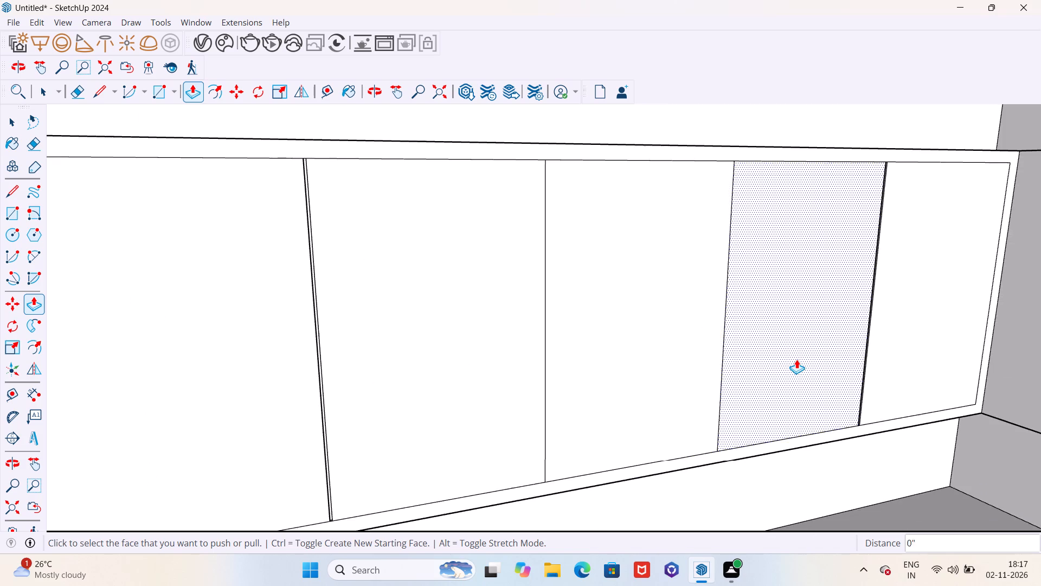
Erase the diagonal, vertical and two horizontal construction guides around the long wall unit.
scroll(796, 359, "down", 9)
middle_click_drag(767, 359, 801, 368)
key("space")
scroll(635, 365, "down", 5)
middle_click_drag(629, 365, 640, 365)
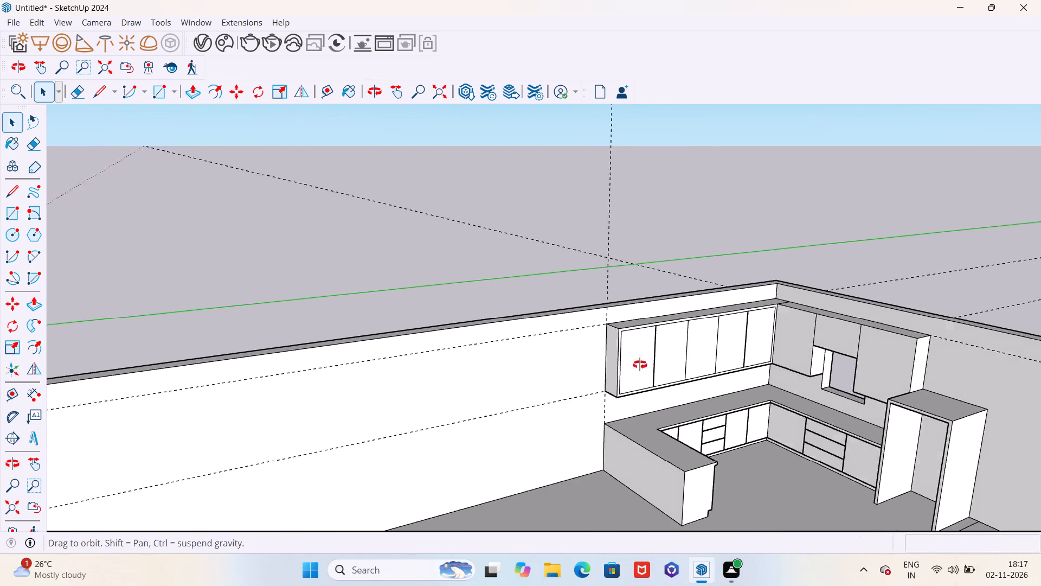
middle_click_drag(640, 365, 686, 354)
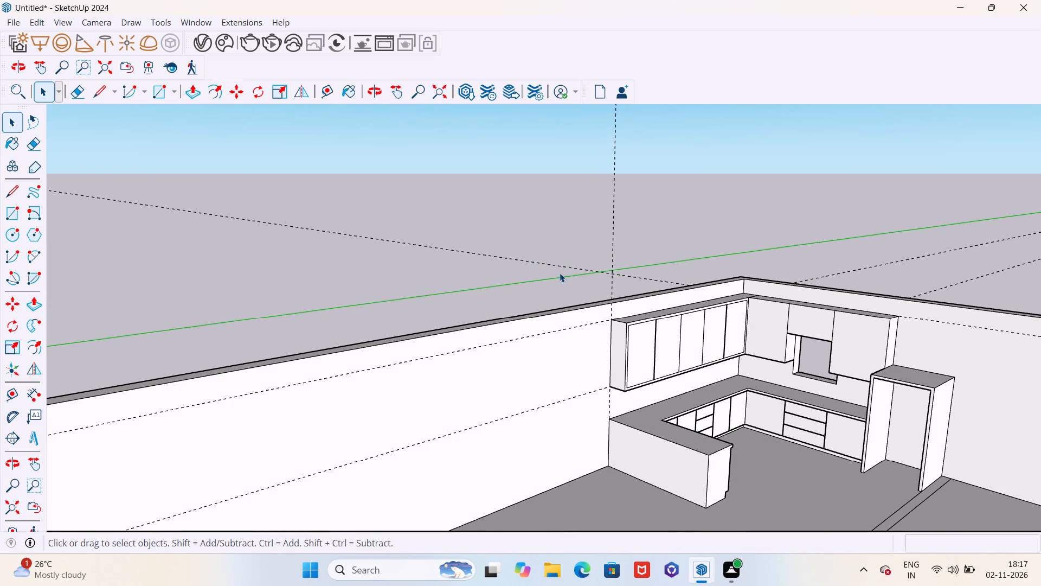
key("e")
left_click_drag(510, 232, 490, 273)
left_click_drag(561, 209, 638, 202)
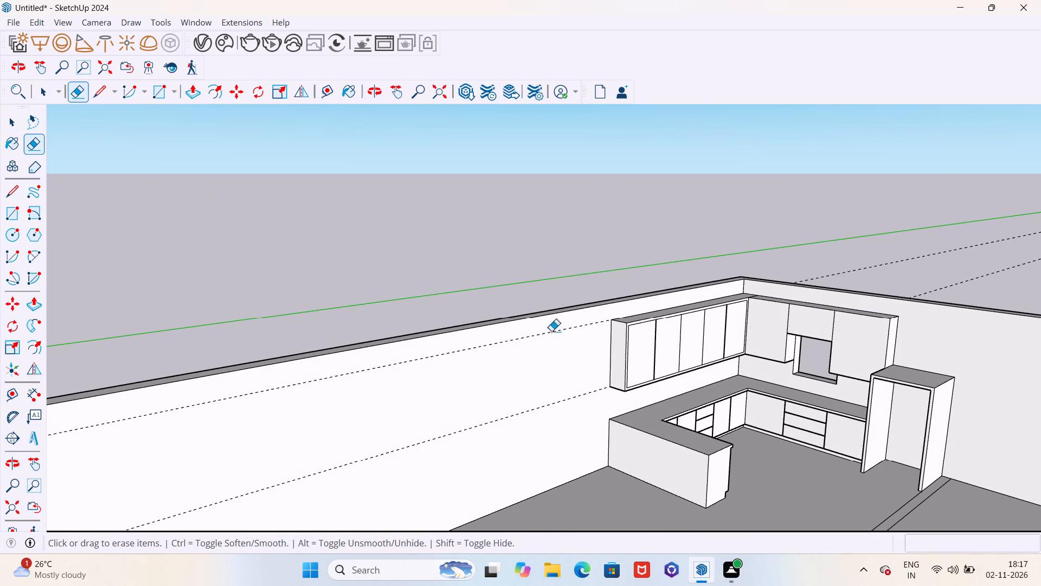
left_click(542, 333)
left_click(546, 334)
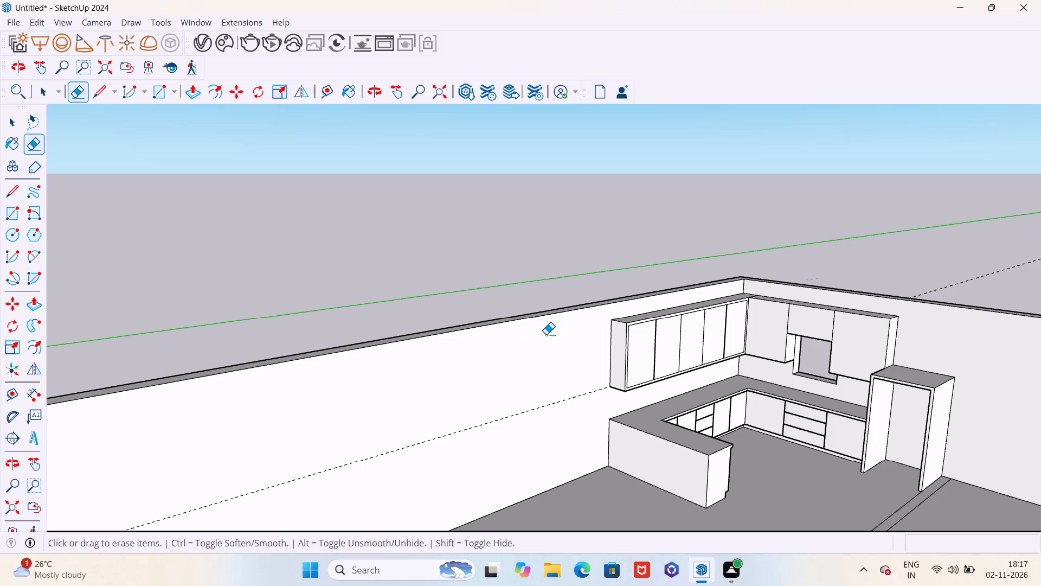
left_click(550, 404)
Examine the long wall unit's framed panels and the adjoining wall units from several angles.
scroll(502, 397, "down", 4)
middle_click_drag(497, 399, 505, 399)
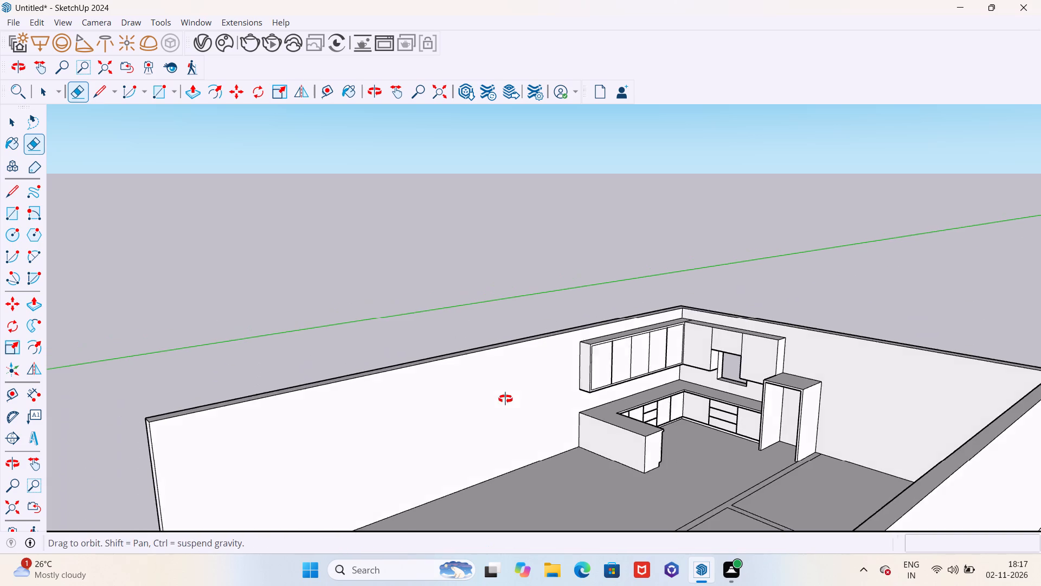
middle_click_drag(505, 399, 535, 398)
scroll(736, 369, "up", 12)
scroll(671, 361, "down", 5)
middle_click_drag(636, 365, 652, 351)
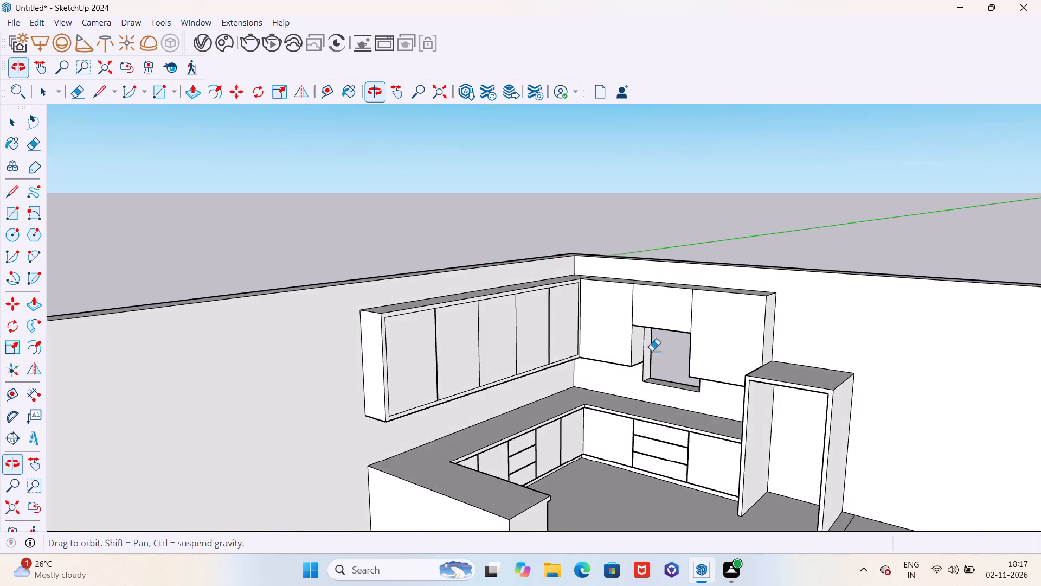
middle_click_drag(652, 351, 652, 353)
scroll(624, 311, "up", 9)
scroll(626, 314, "down", 10)
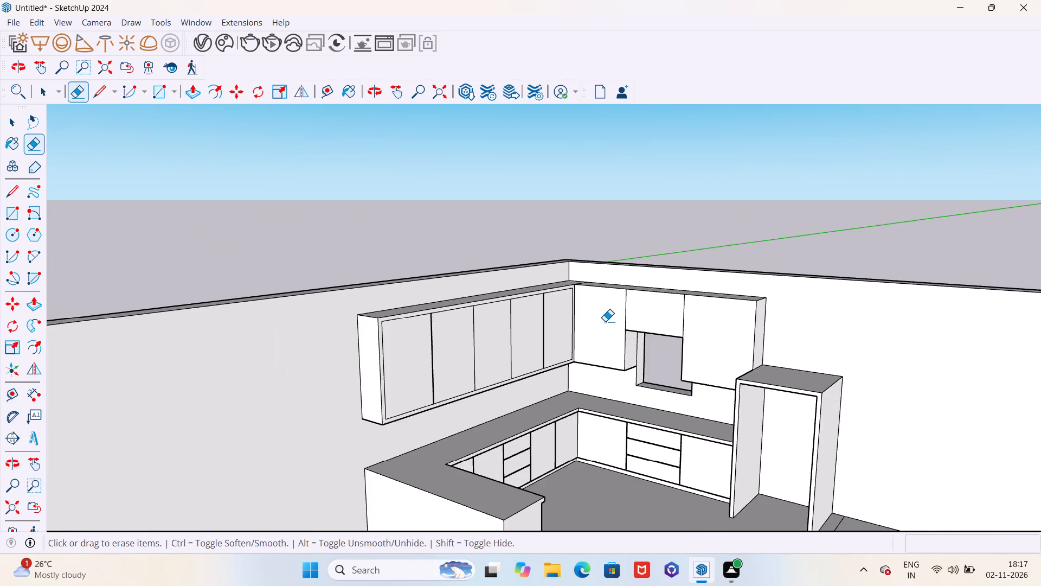
middle_click_drag(605, 321, 526, 333)
scroll(491, 335, "down", 1)
scroll(491, 335, "up", 9)
middle_click_drag(489, 342, 493, 345)
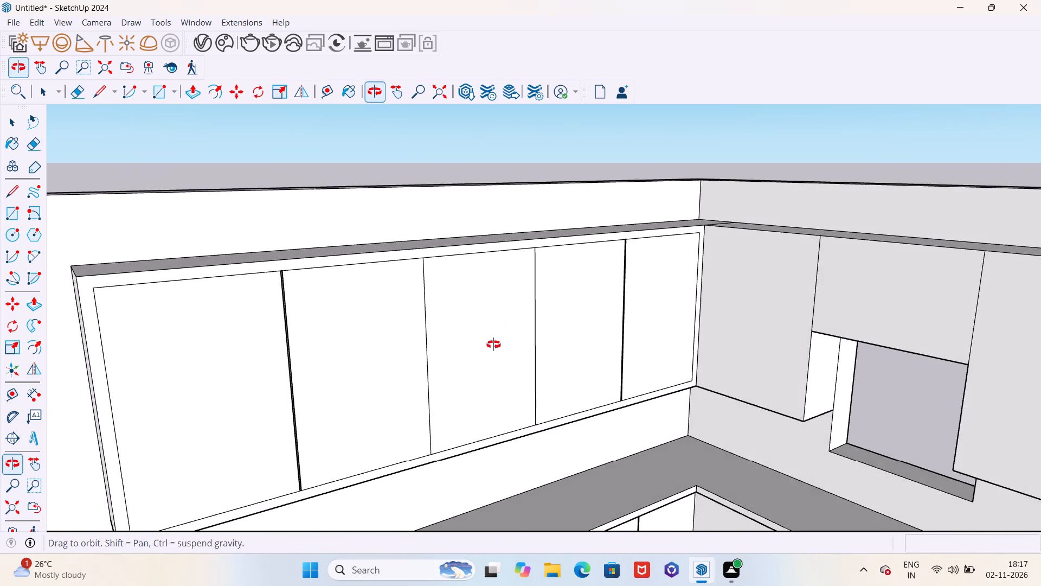
middle_click_drag(493, 345, 496, 346)
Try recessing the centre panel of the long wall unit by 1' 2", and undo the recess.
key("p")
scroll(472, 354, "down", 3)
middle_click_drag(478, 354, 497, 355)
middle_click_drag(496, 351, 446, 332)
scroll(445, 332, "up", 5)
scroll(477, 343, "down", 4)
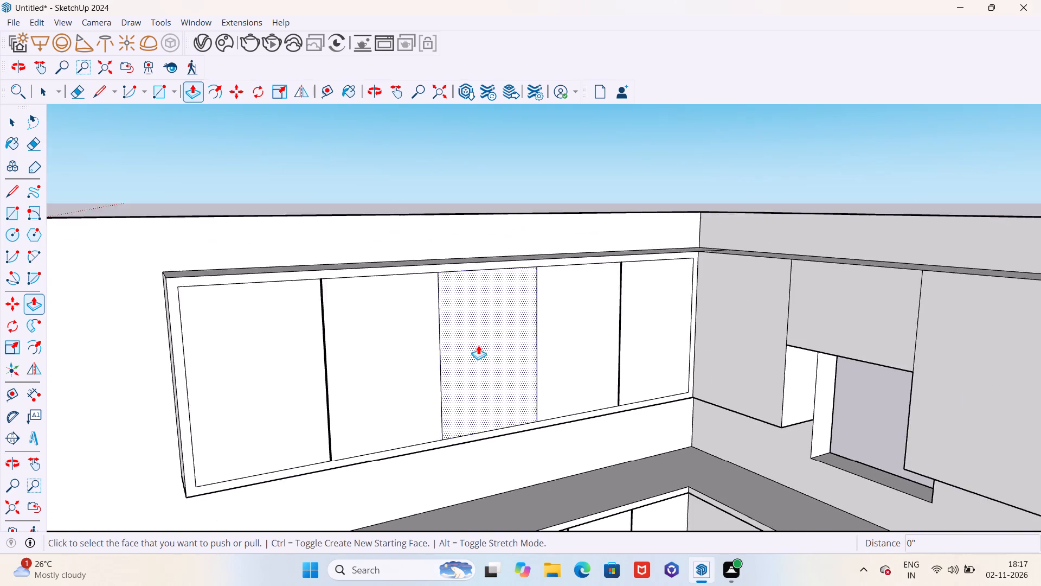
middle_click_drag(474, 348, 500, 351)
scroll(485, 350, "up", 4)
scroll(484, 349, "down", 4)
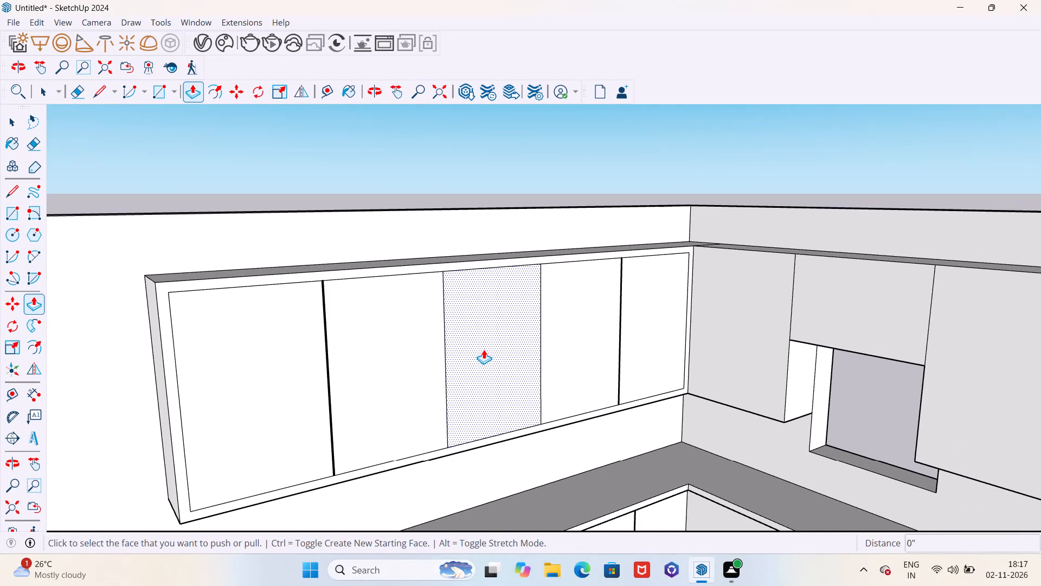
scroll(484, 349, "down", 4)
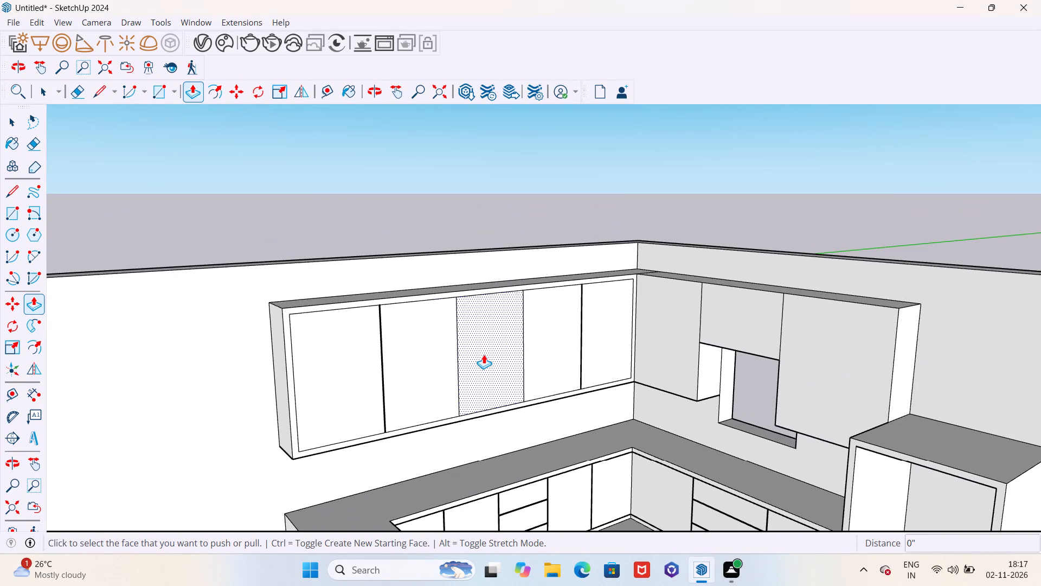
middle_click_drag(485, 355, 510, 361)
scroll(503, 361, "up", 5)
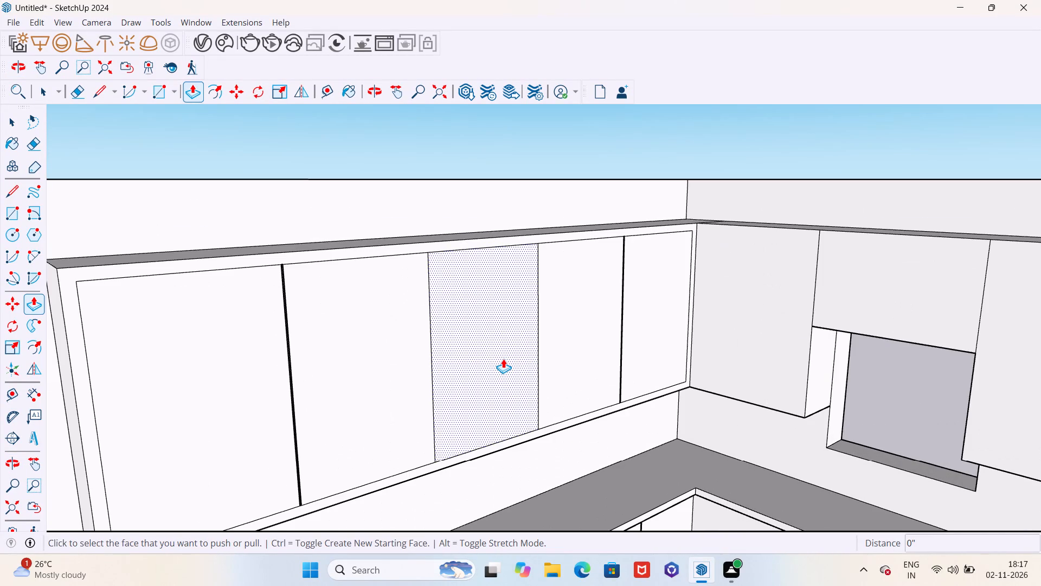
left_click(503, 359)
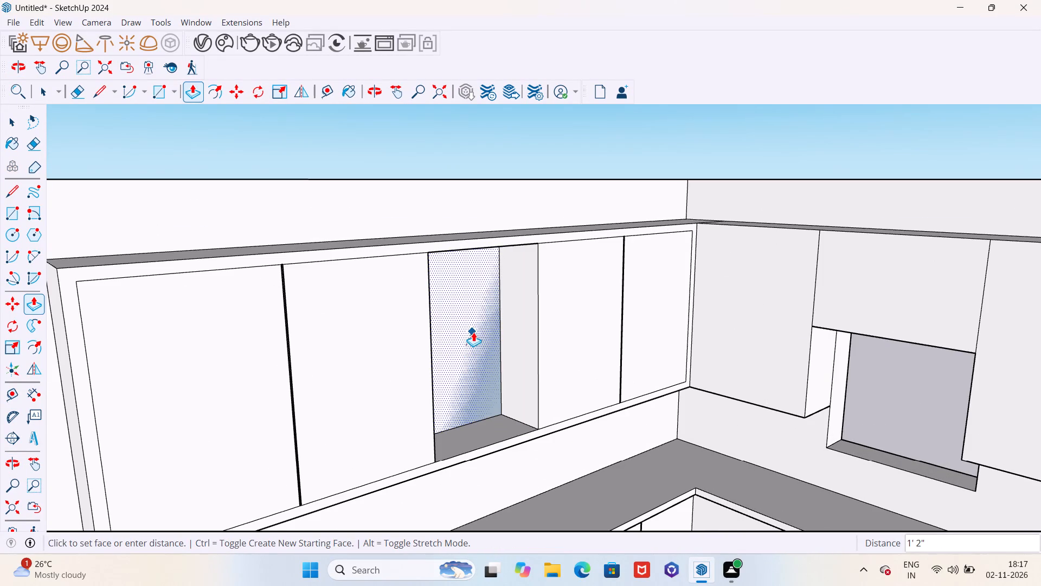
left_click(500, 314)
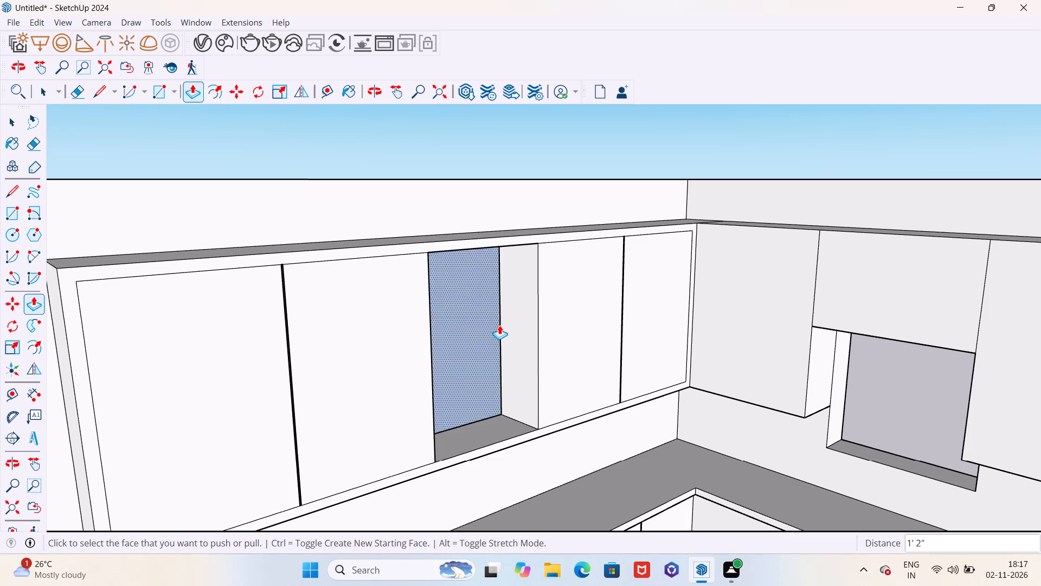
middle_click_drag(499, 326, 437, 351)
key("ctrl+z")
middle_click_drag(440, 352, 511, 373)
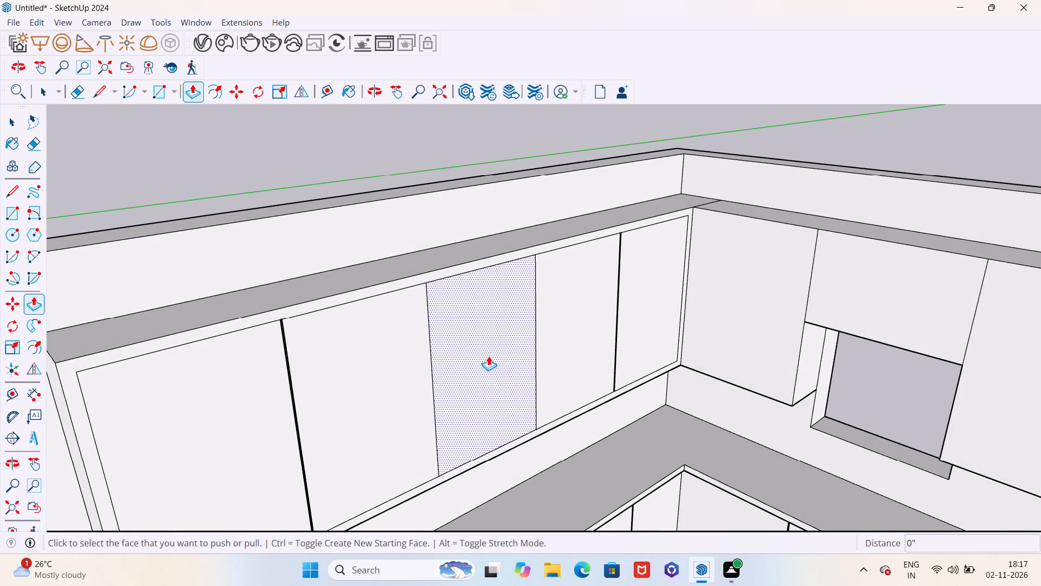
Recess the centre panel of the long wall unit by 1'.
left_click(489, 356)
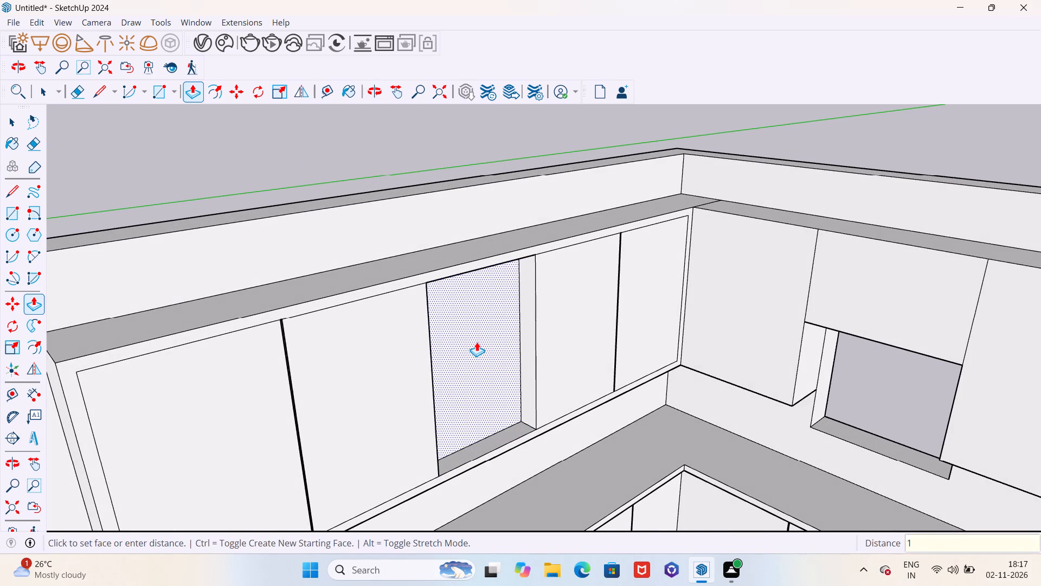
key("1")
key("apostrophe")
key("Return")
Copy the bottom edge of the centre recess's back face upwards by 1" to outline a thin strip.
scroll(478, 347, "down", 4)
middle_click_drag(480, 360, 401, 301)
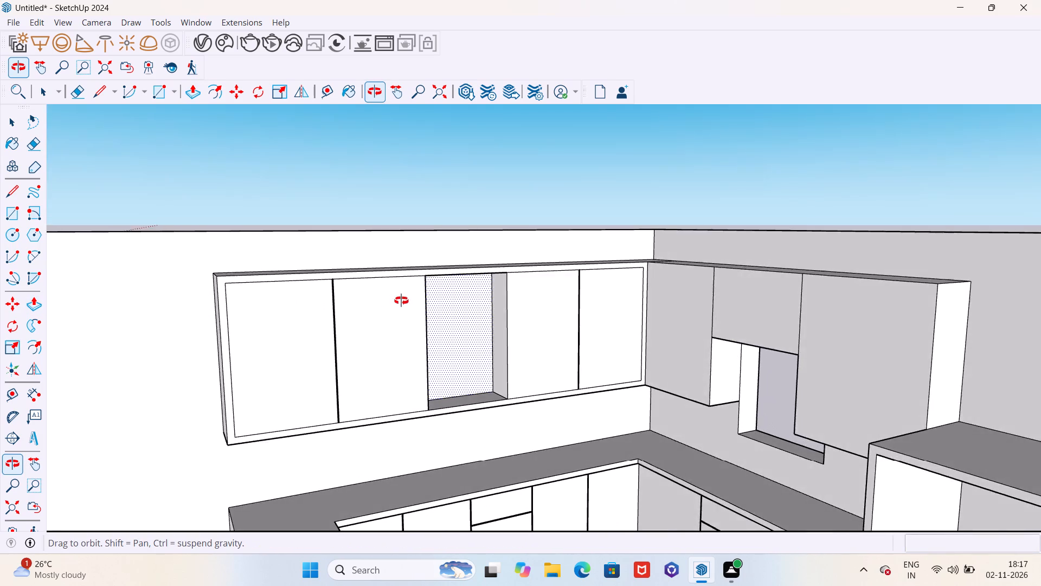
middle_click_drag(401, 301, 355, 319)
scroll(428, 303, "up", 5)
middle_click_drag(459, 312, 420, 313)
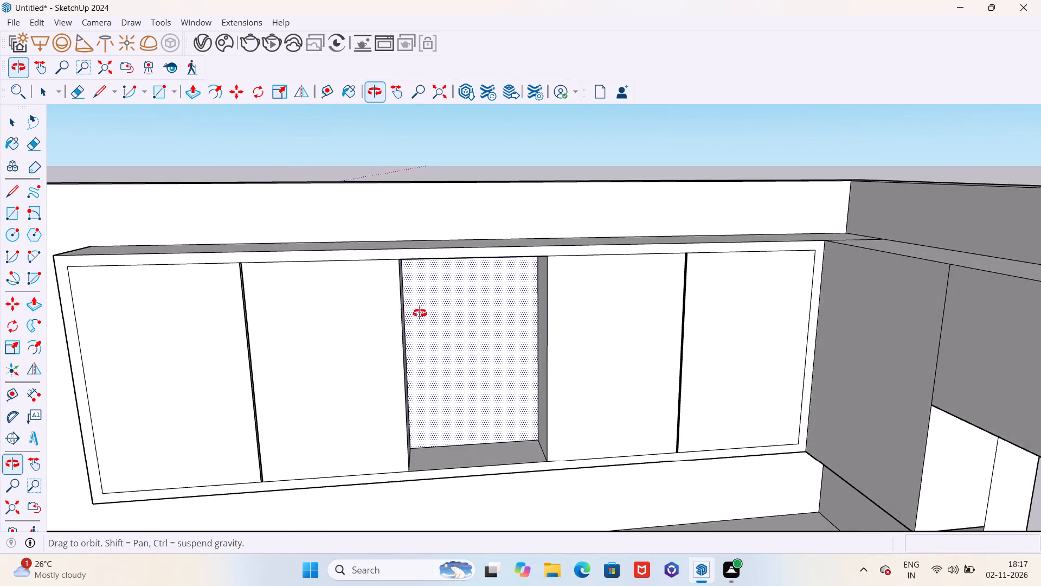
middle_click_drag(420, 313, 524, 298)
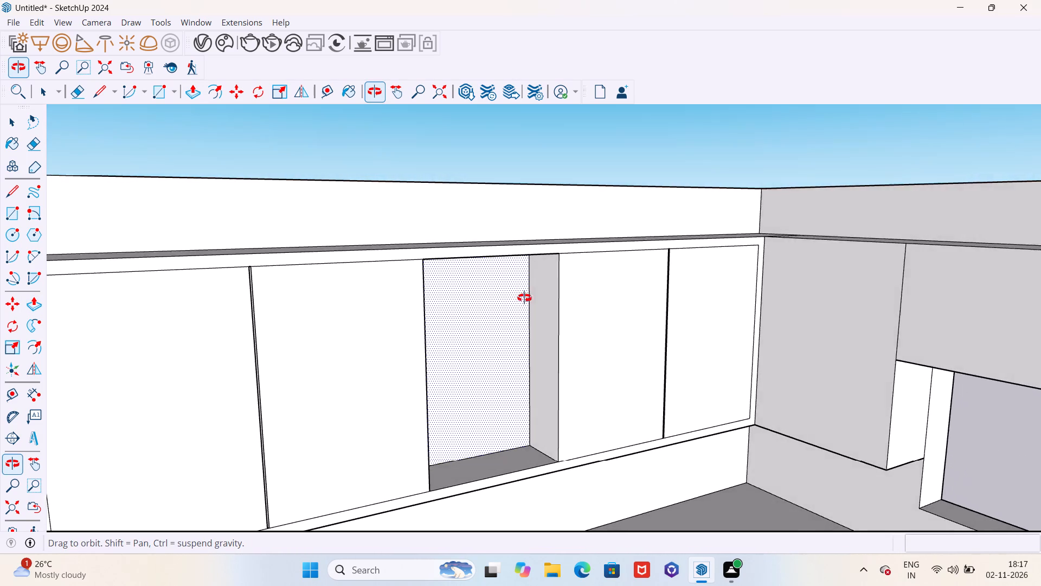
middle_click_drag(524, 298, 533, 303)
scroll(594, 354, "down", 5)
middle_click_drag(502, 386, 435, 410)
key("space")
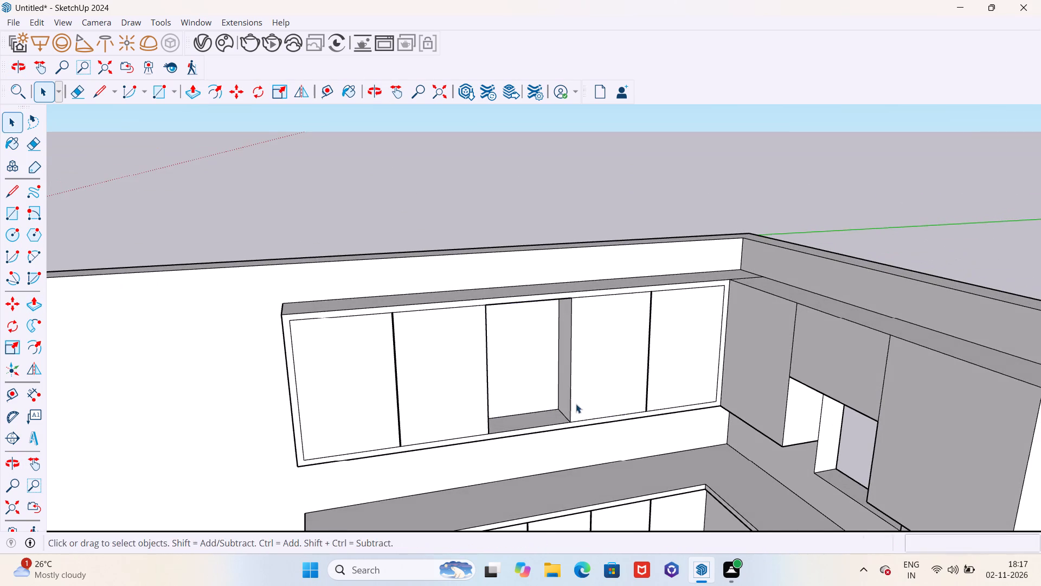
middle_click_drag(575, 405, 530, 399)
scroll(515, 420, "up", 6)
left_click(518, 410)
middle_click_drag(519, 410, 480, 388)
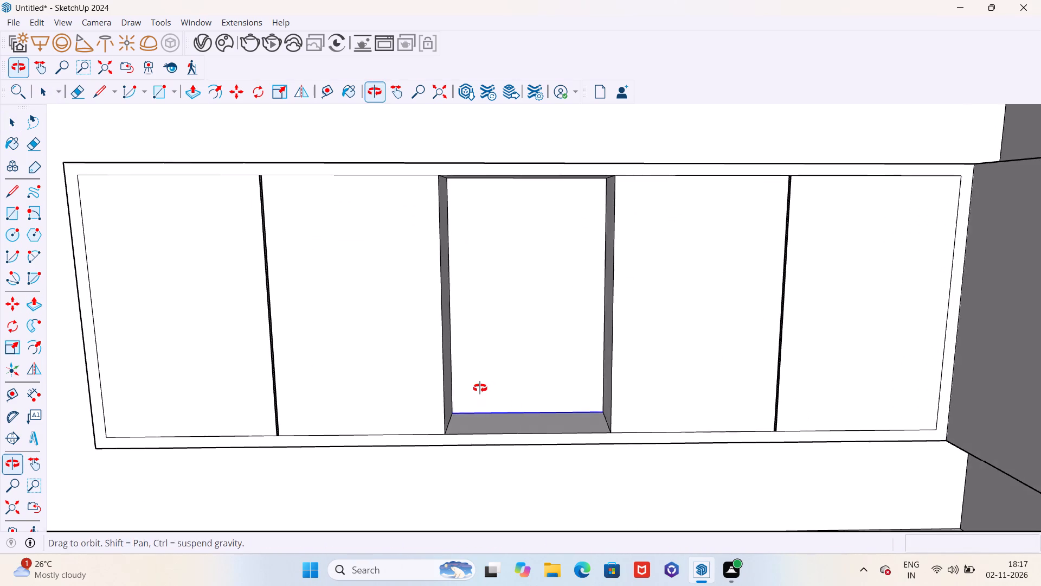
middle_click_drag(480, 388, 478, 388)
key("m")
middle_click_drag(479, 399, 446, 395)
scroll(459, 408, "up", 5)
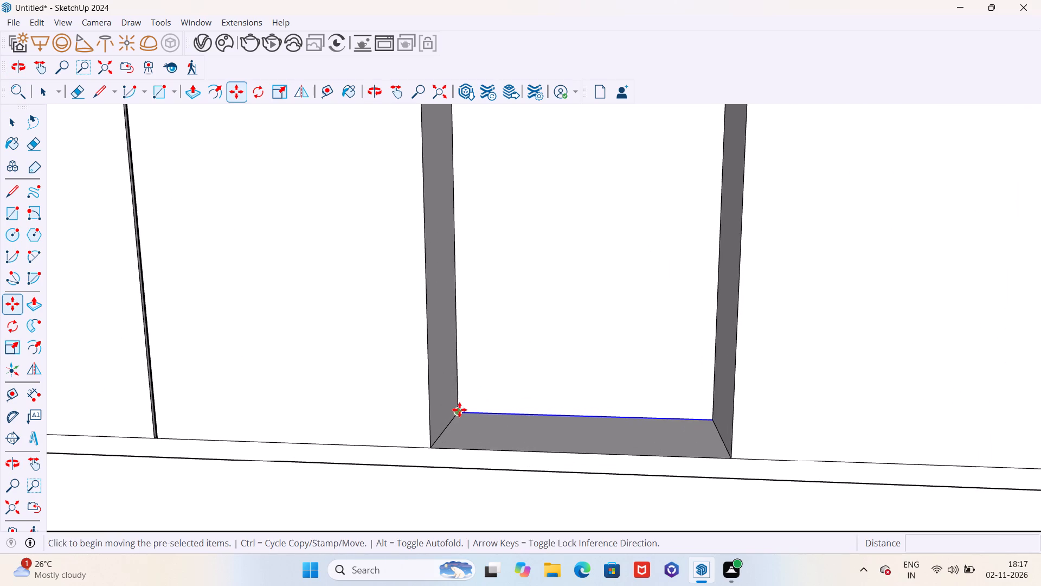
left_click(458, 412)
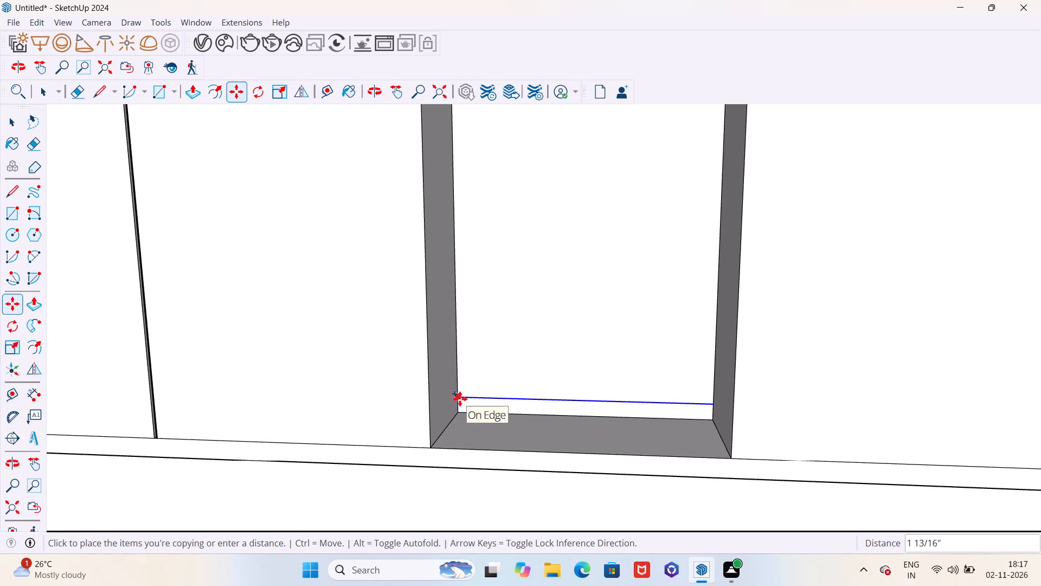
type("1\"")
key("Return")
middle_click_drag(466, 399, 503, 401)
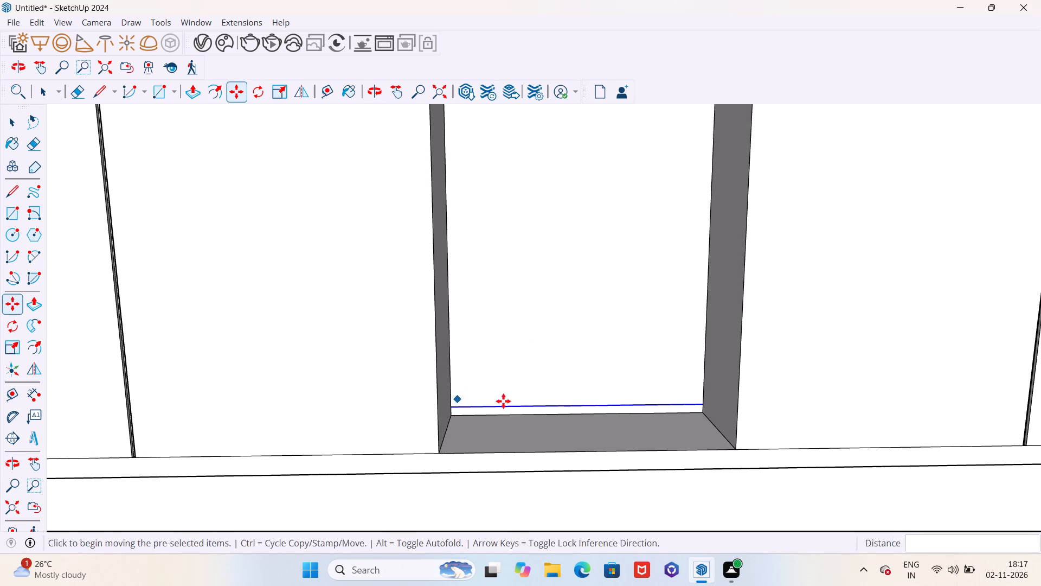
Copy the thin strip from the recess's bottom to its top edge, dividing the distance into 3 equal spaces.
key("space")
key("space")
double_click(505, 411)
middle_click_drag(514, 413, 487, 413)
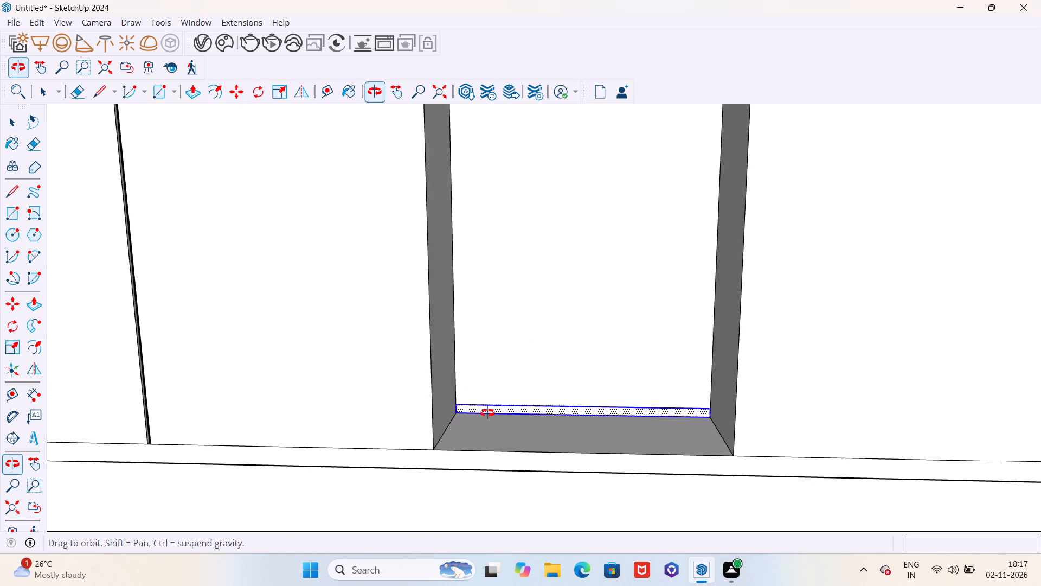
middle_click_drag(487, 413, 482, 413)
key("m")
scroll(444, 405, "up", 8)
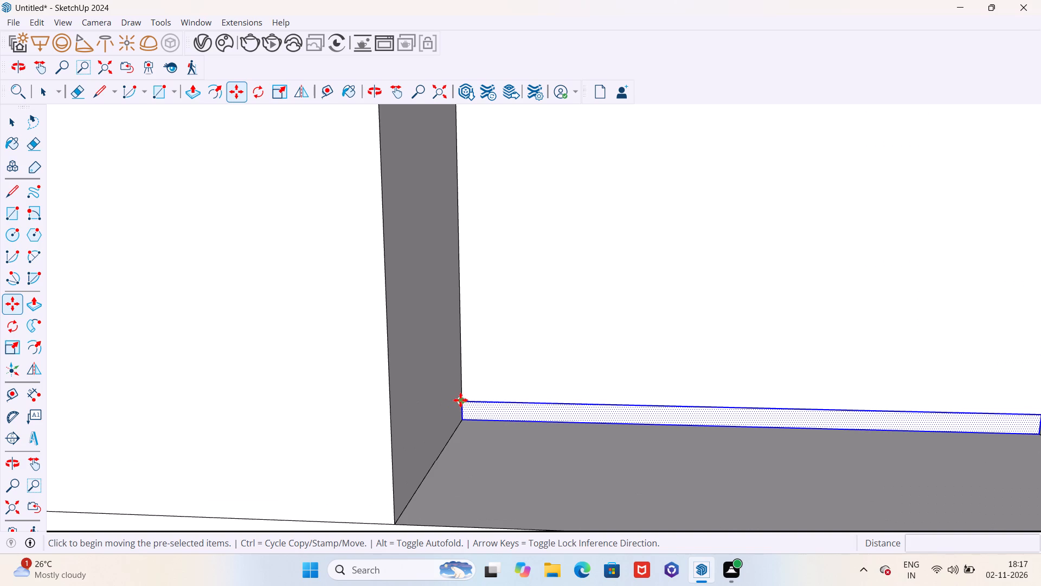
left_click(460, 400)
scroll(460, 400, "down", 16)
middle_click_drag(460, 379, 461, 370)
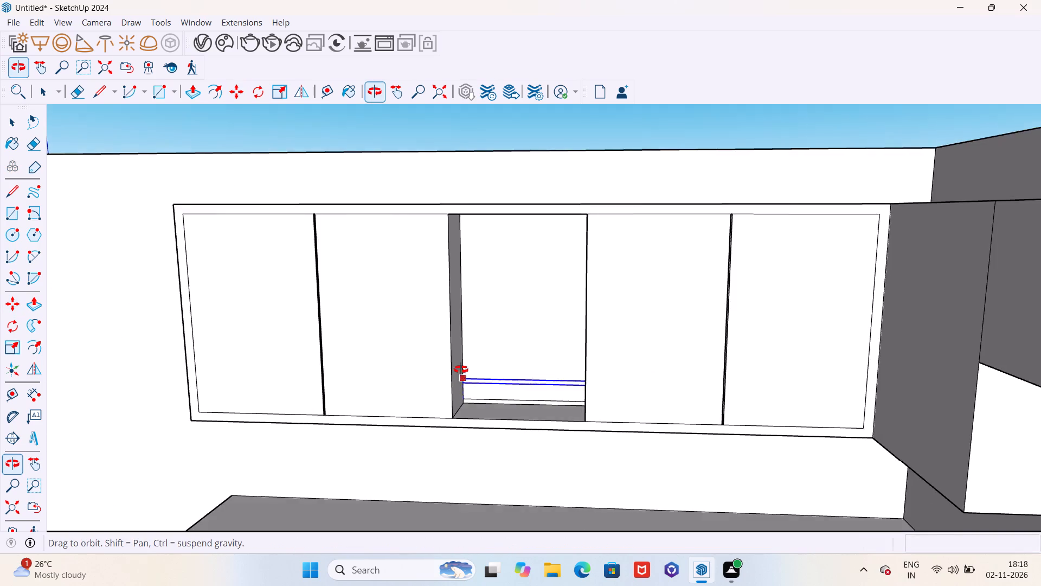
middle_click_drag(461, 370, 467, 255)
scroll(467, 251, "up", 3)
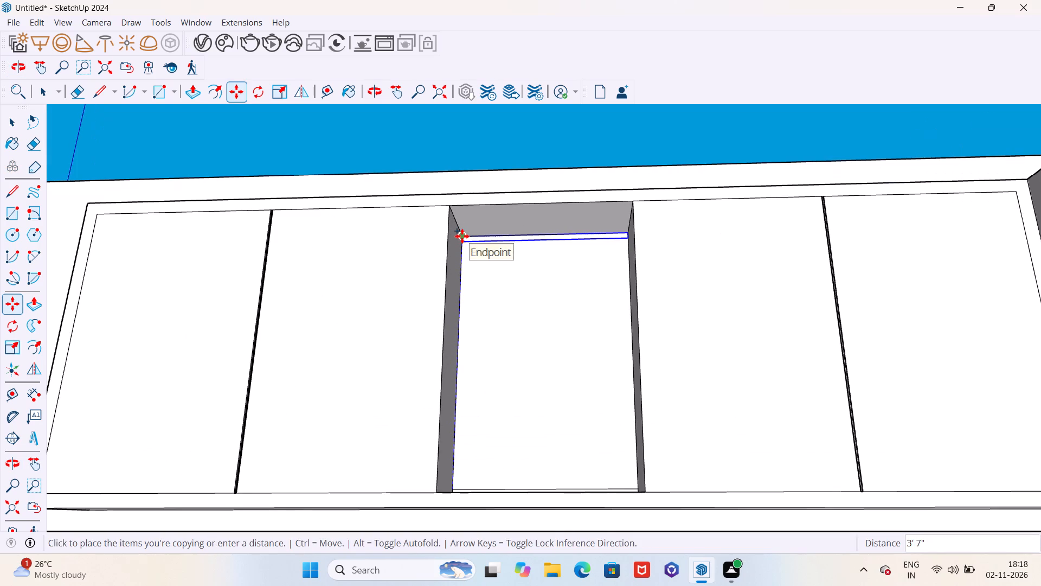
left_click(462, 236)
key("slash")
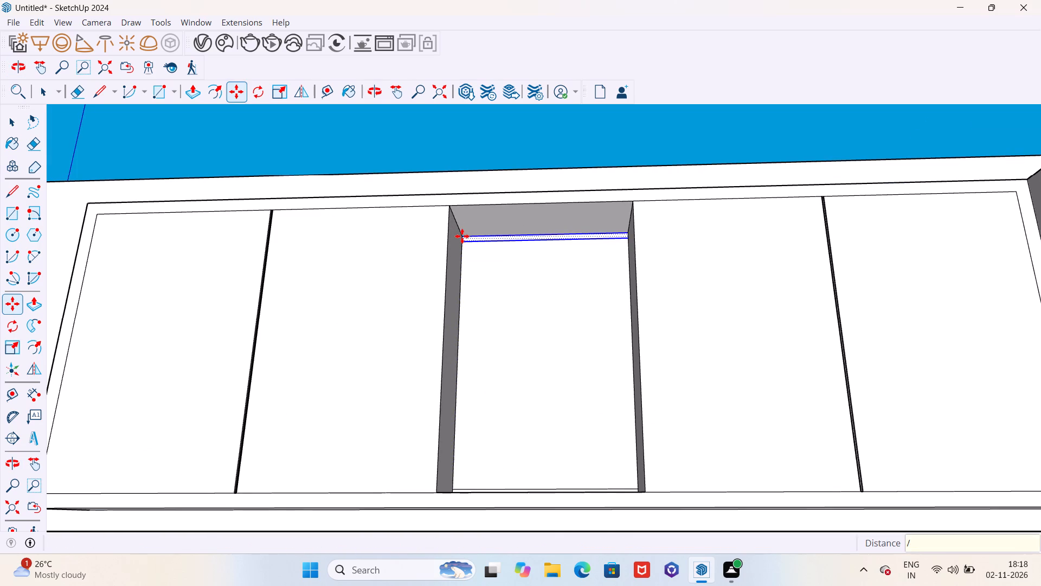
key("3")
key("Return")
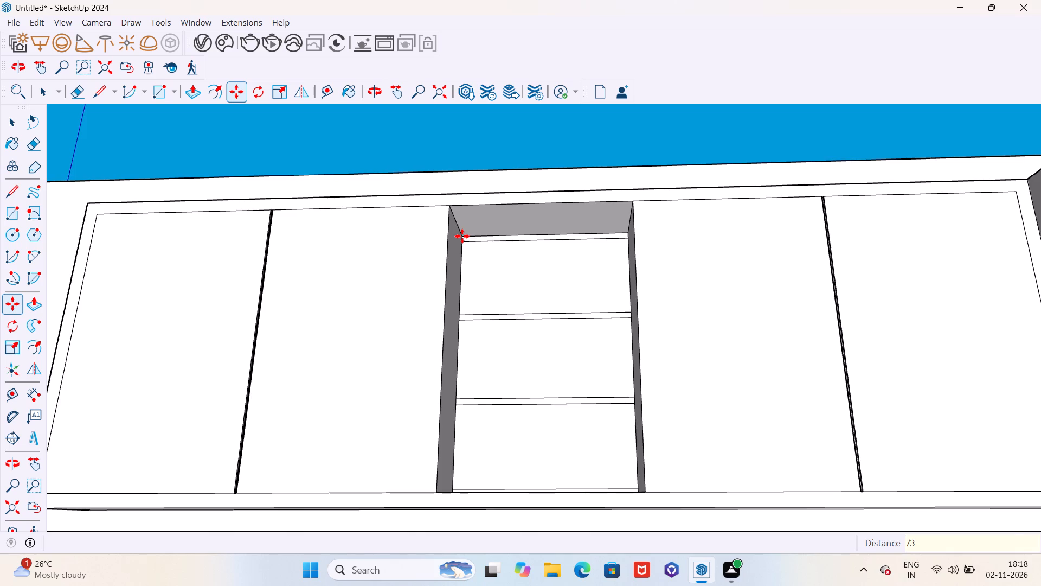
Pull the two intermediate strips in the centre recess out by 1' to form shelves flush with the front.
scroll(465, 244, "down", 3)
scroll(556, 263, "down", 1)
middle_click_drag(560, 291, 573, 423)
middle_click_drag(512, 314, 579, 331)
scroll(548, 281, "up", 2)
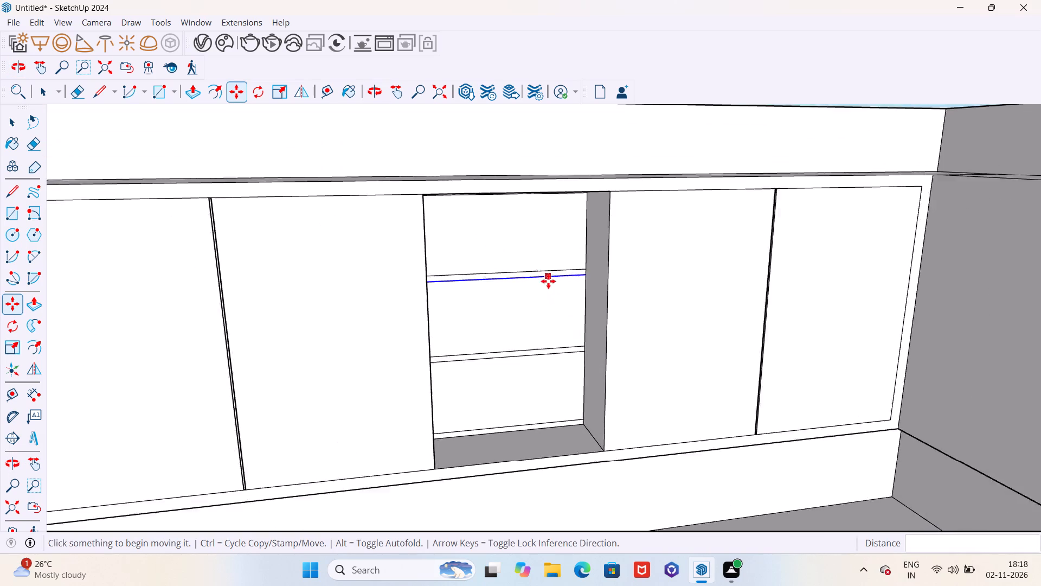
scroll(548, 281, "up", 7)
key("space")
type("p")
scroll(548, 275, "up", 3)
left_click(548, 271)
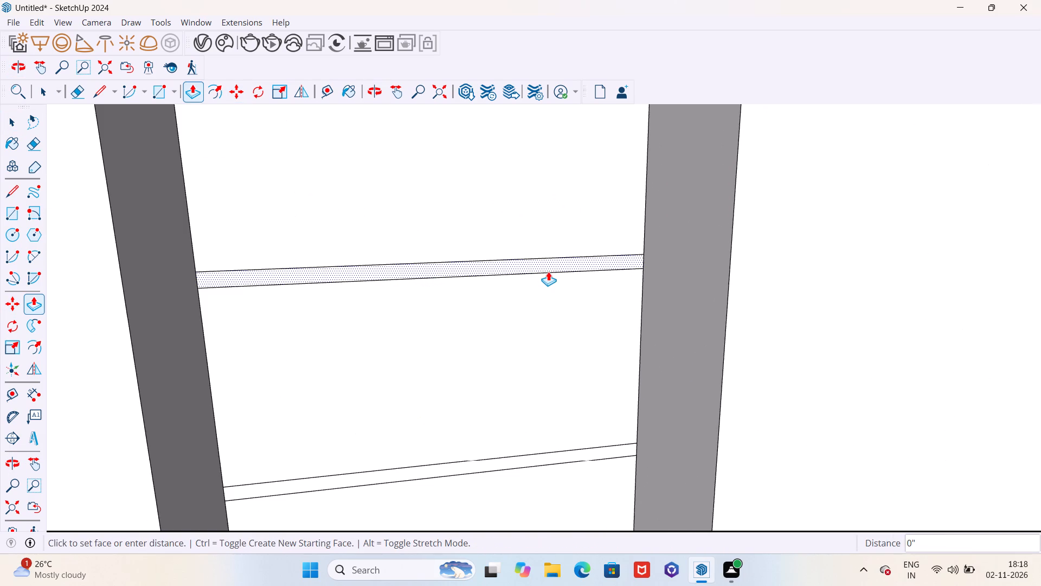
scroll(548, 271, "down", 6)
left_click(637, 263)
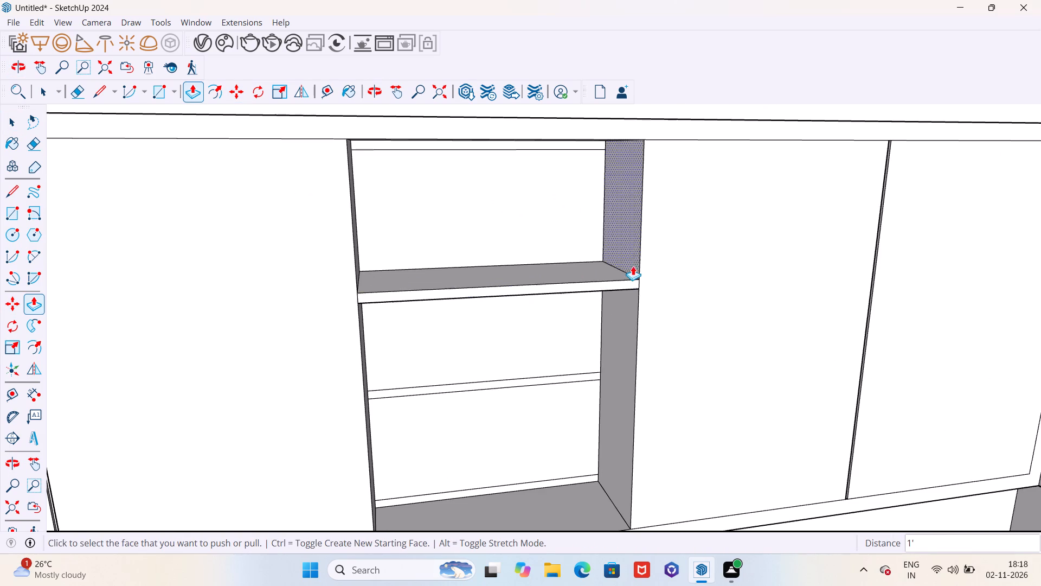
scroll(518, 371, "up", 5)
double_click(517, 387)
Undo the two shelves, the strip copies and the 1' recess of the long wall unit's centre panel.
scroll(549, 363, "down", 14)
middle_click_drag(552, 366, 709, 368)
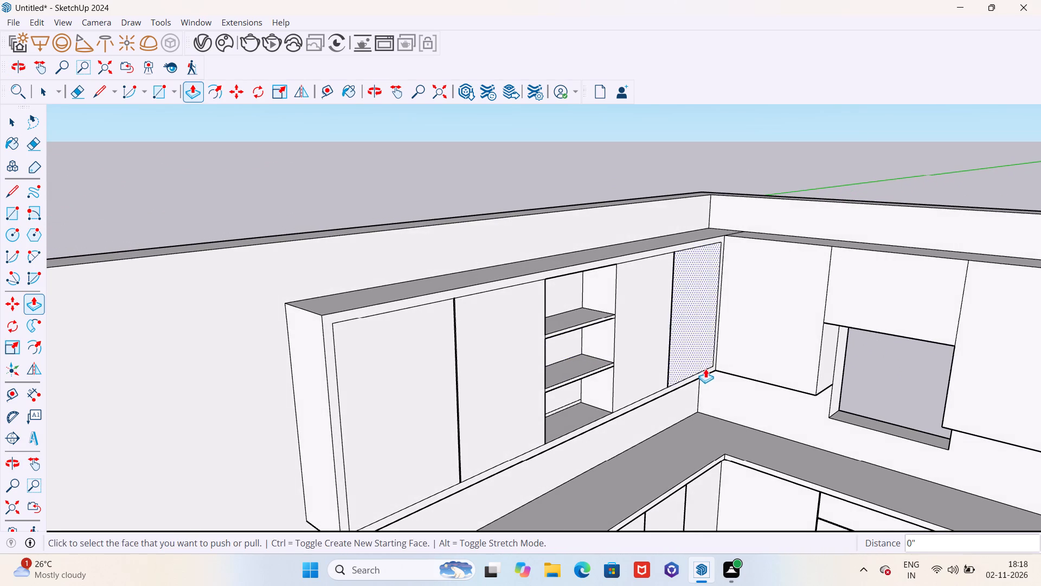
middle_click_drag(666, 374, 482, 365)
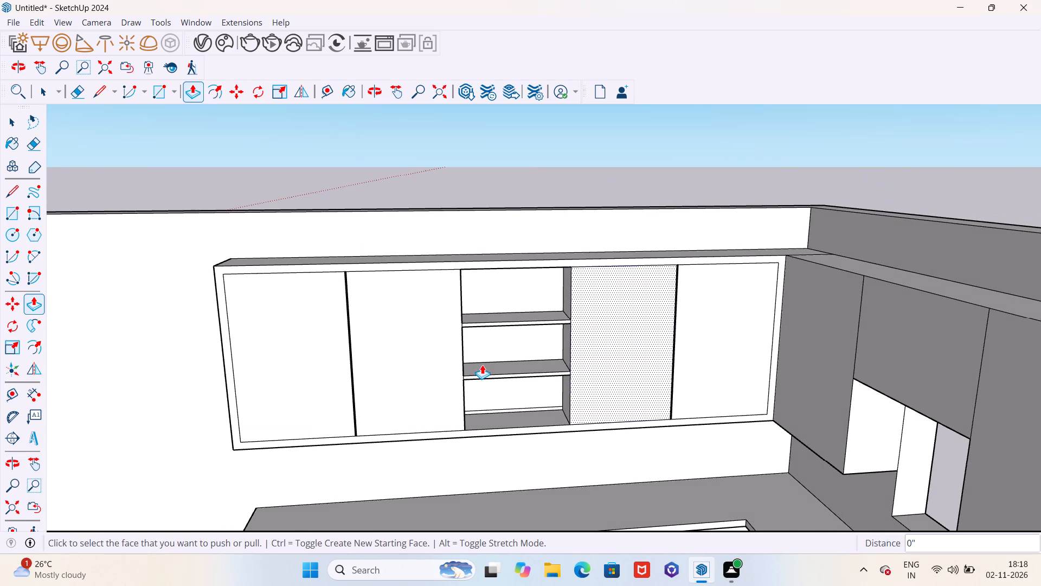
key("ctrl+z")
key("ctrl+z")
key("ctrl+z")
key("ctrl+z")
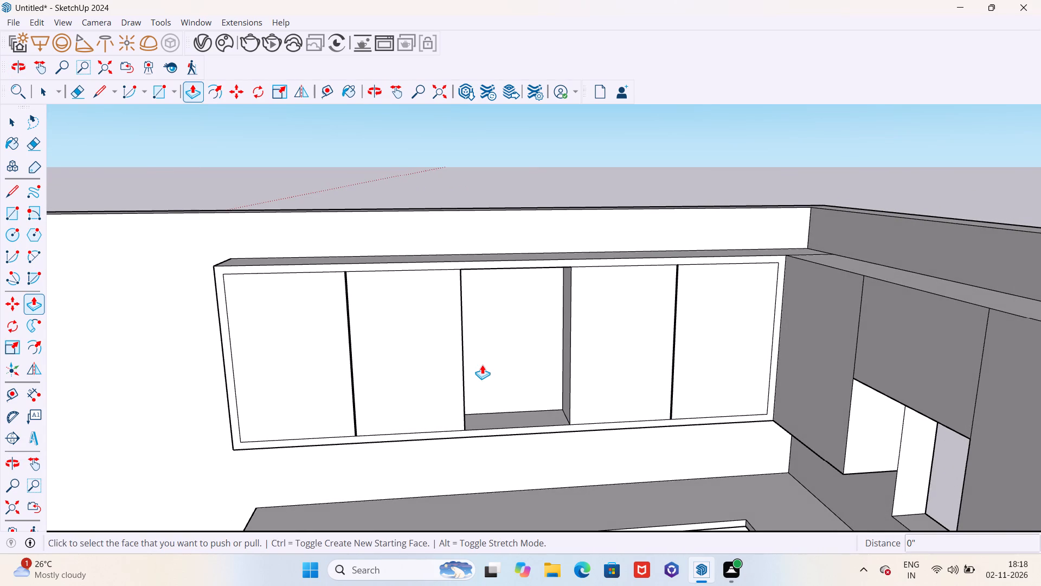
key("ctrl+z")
Offset the outline of the long wall unit's centre panel inwards by 1".
key("f")
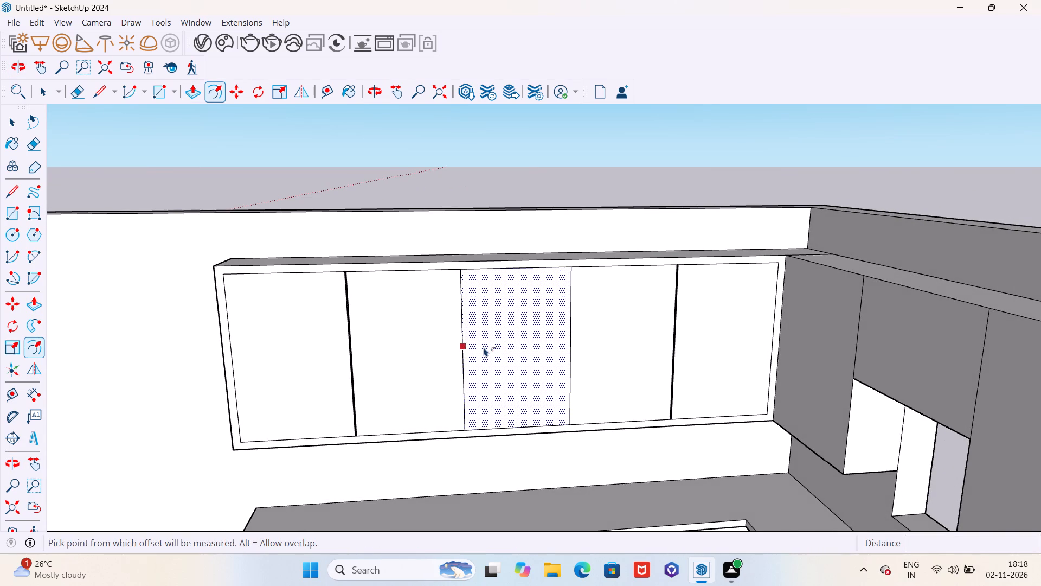
left_click(484, 346)
type("1\"")
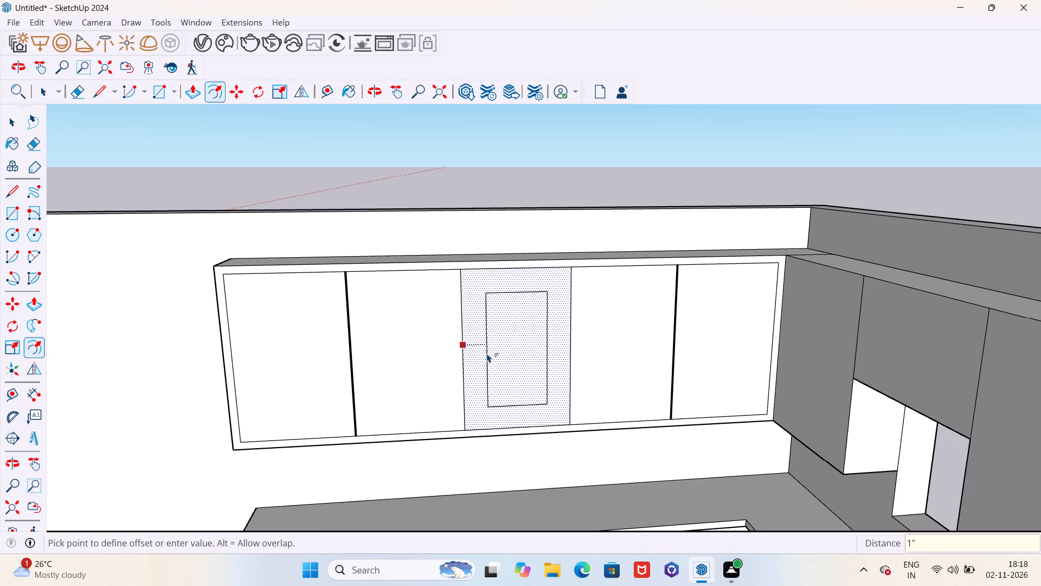
key("Return")
Recess the face inside the centre panel's offset border by 1' to form an open niche.
middle_click_drag(487, 353, 528, 355)
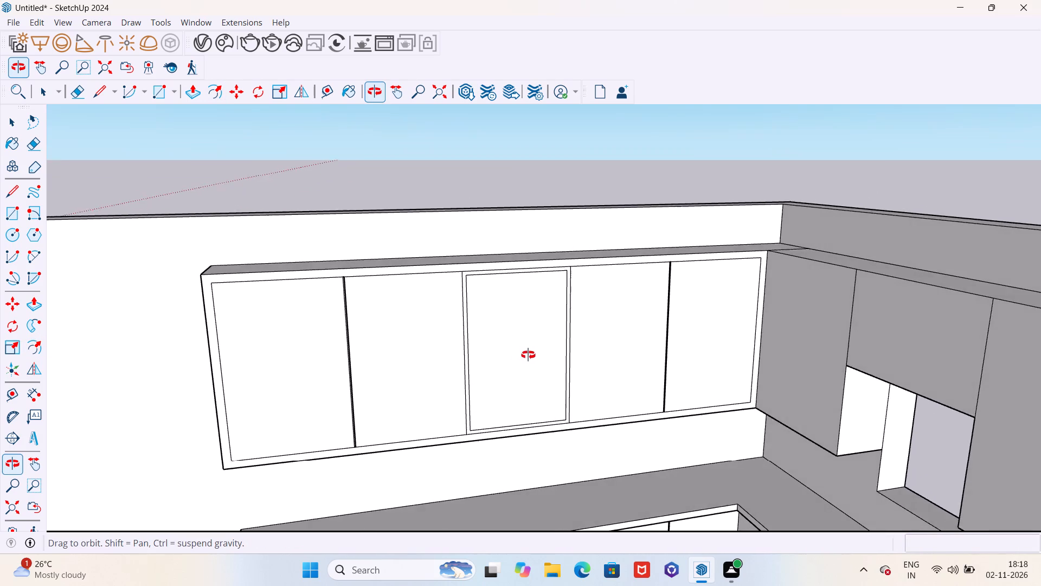
middle_click_drag(528, 355, 543, 351)
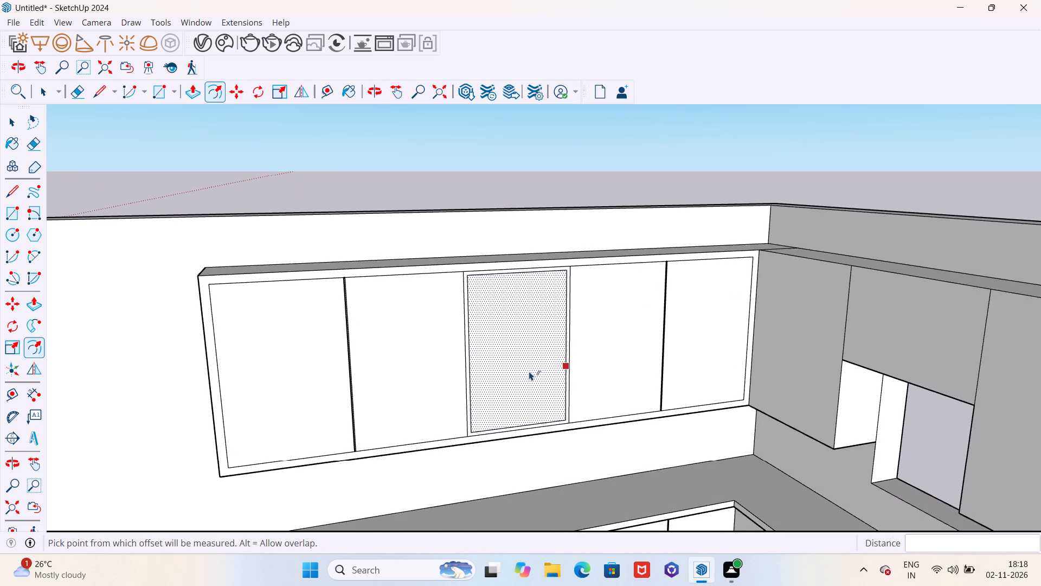
middle_click_drag(517, 379, 544, 387)
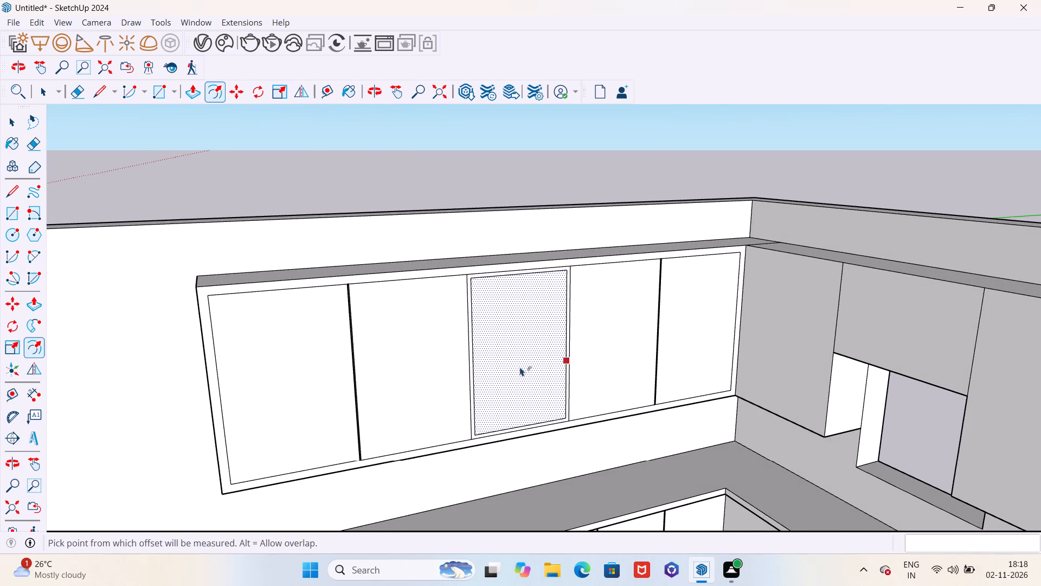
middle_click_drag(510, 361, 528, 368)
key("p")
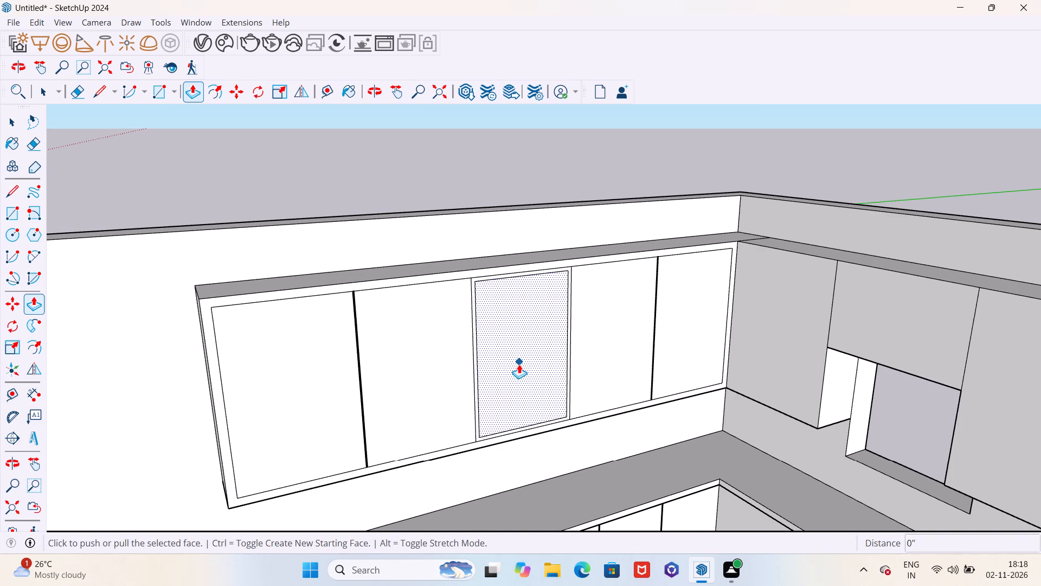
left_click(519, 364)
type("1'")
key("Return")
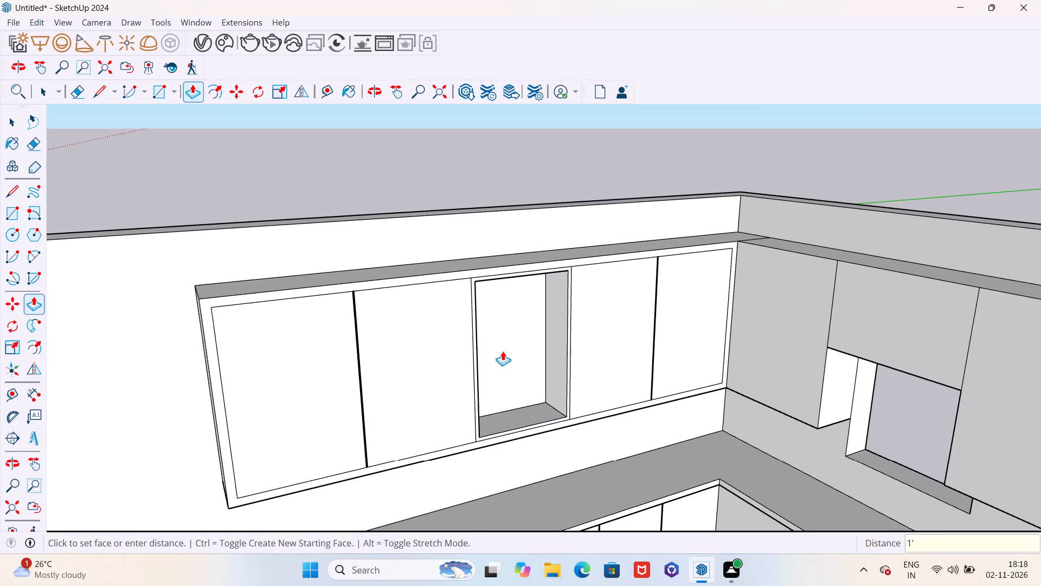
Copy the bottom edge of the centre niche's back face upwards by 1" to outline a thin strip.
middle_click_drag(503, 351, 462, 354)
key("space")
scroll(503, 399, "up", 1)
middle_click_drag(503, 399, 433, 387)
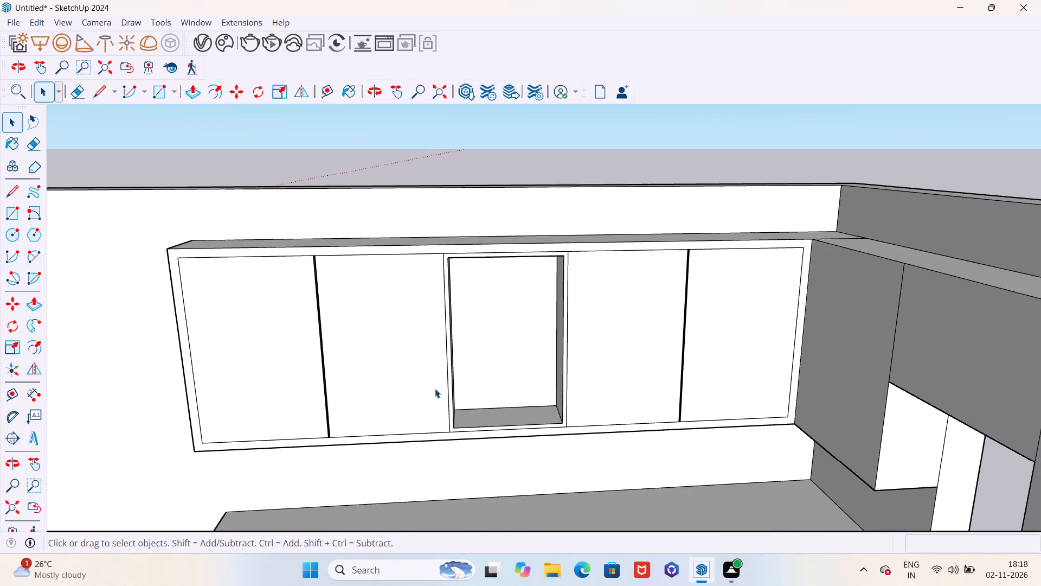
scroll(495, 421, "up", 8)
left_click(500, 404)
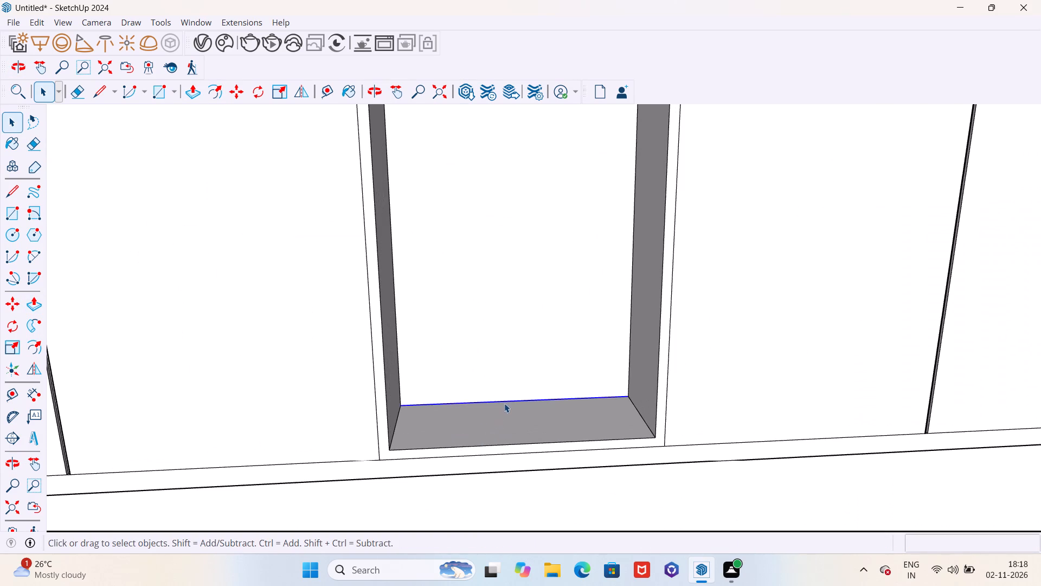
middle_click_drag(505, 403, 438, 404)
key("m")
scroll(431, 400, "up", 5)
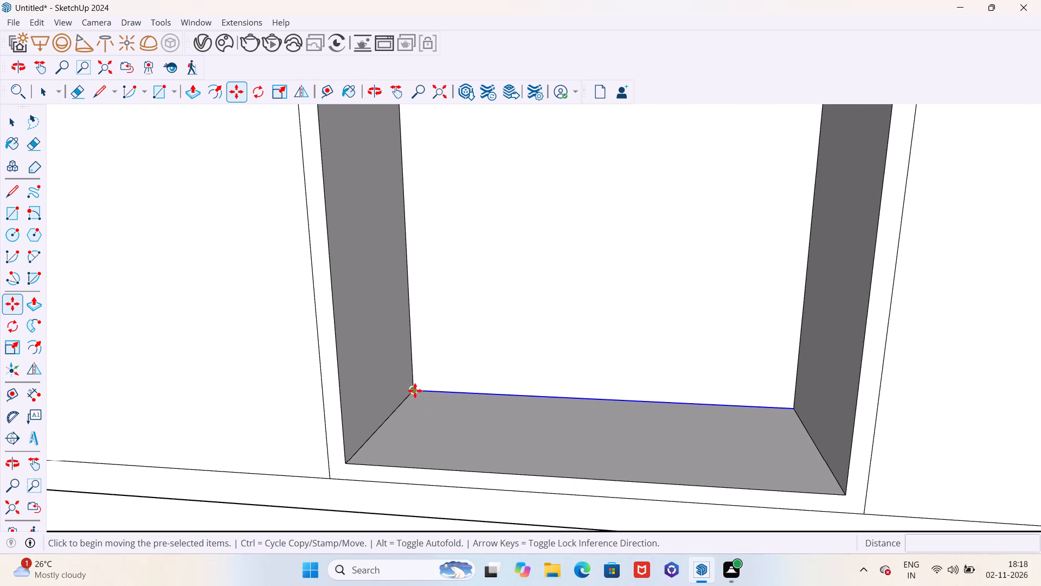
left_click(413, 393)
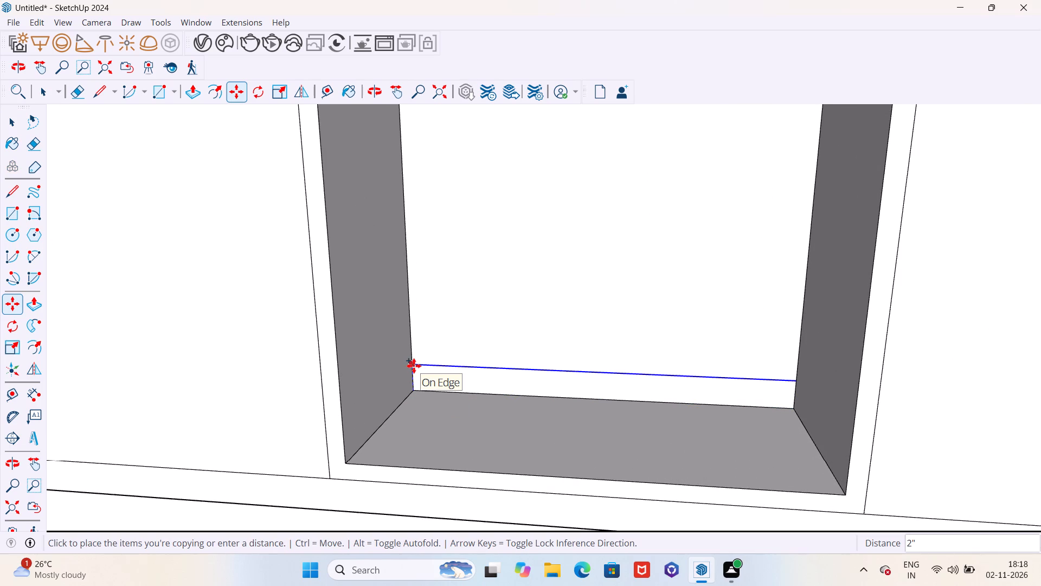
type("1\"")
key("Return")
middle_click_drag(424, 383, 442, 383)
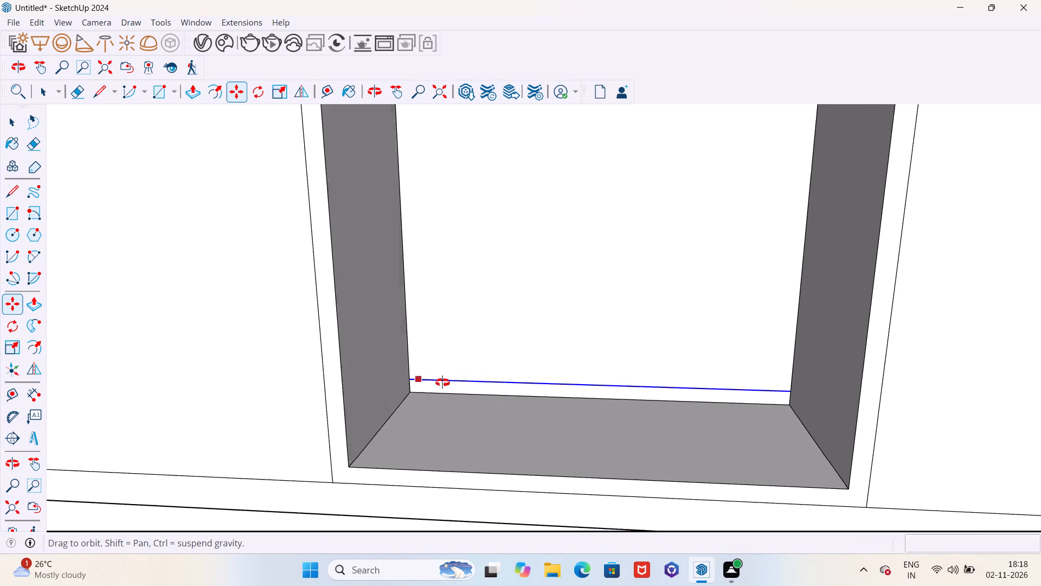
Copy the 1" strip 3' 5" up to the top of the niche's back face, dividing the distance into three equal spaces.
middle_click_drag(442, 383, 504, 381)
key("space")
double_click(497, 390)
key("m")
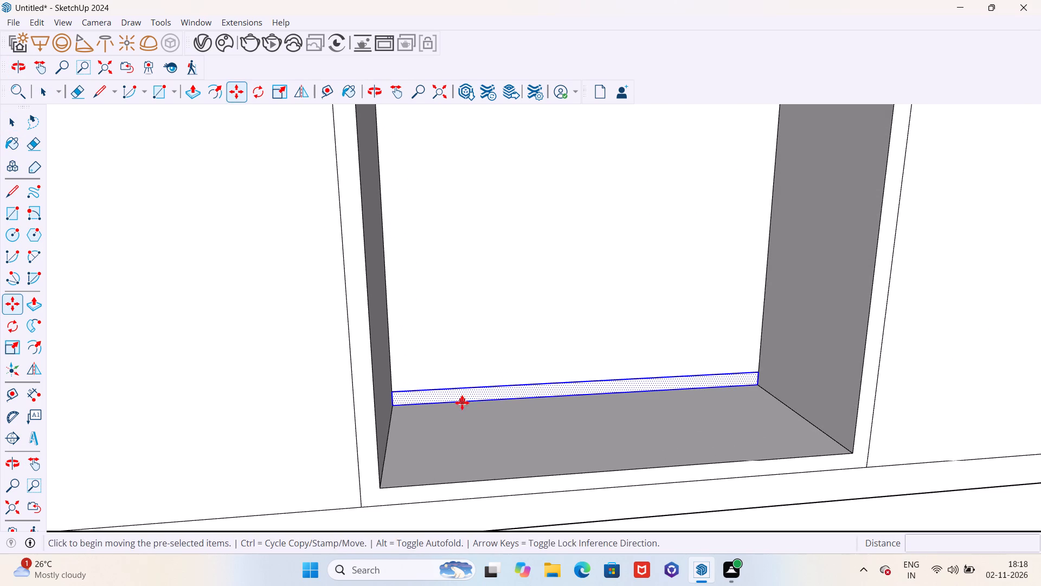
middle_click_drag(462, 403, 420, 402)
scroll(402, 386, "up", 1)
left_click(398, 384)
scroll(398, 384, "down", 5)
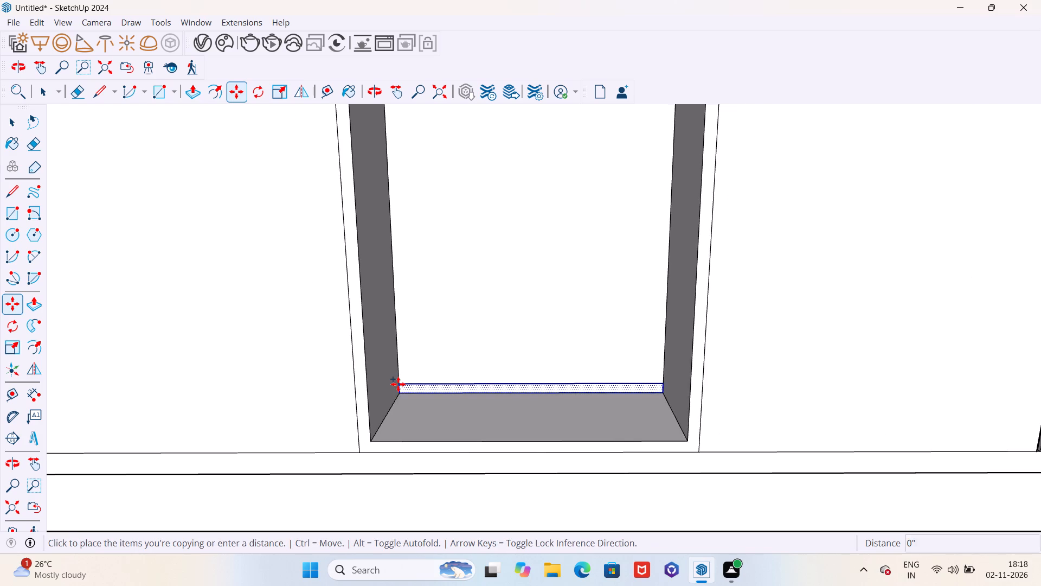
scroll(402, 366, "down", 10)
middle_click_drag(405, 361, 412, 245)
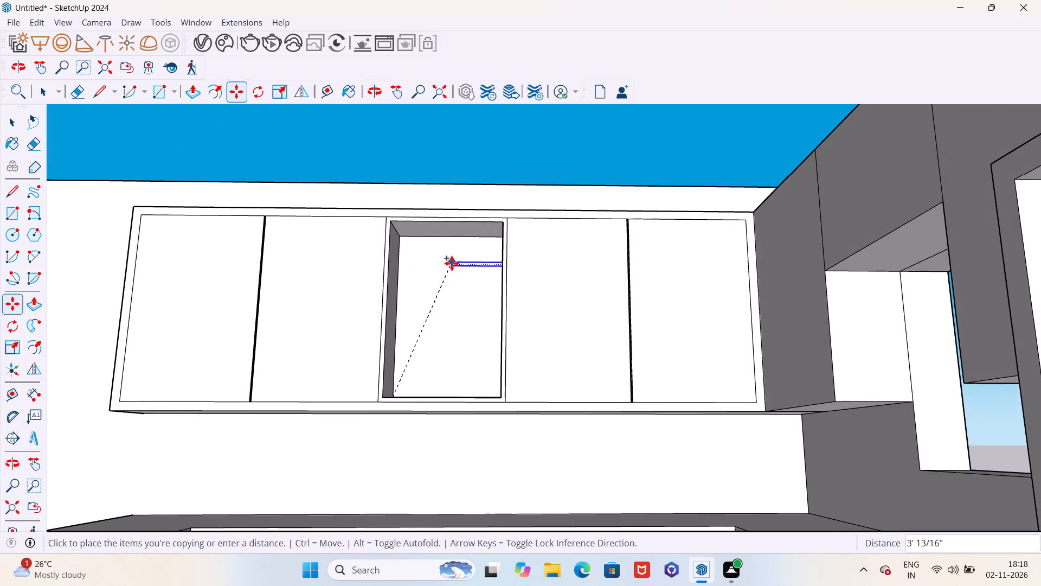
scroll(394, 239, "up", 6)
scroll(394, 238, "down", 1)
scroll(394, 238, "up", 3)
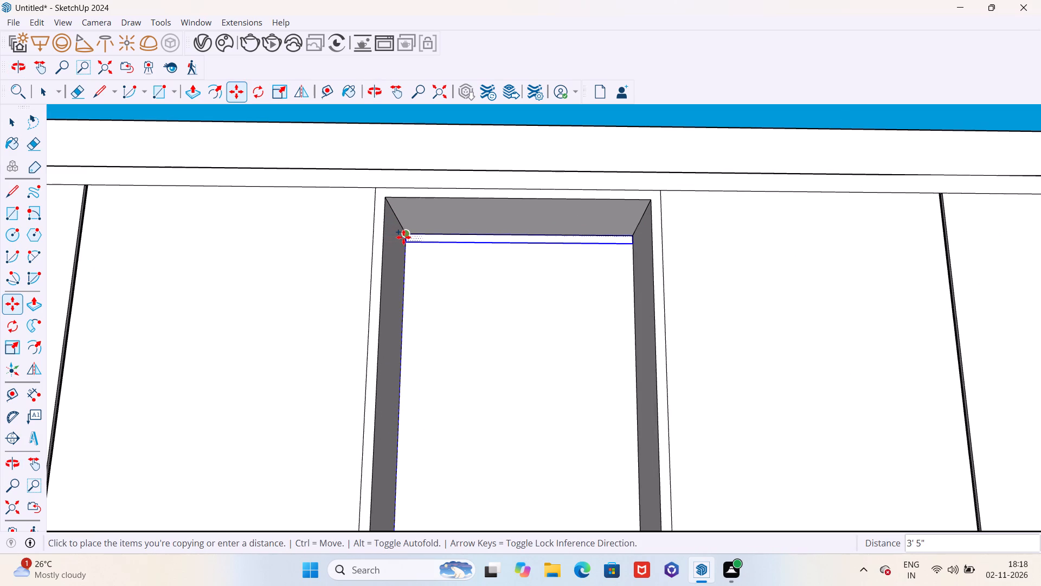
left_click(406, 234)
type("/3")
key("Return")
scroll(423, 241, "down", 5)
middle_click_drag(451, 250, 492, 316)
key("space")
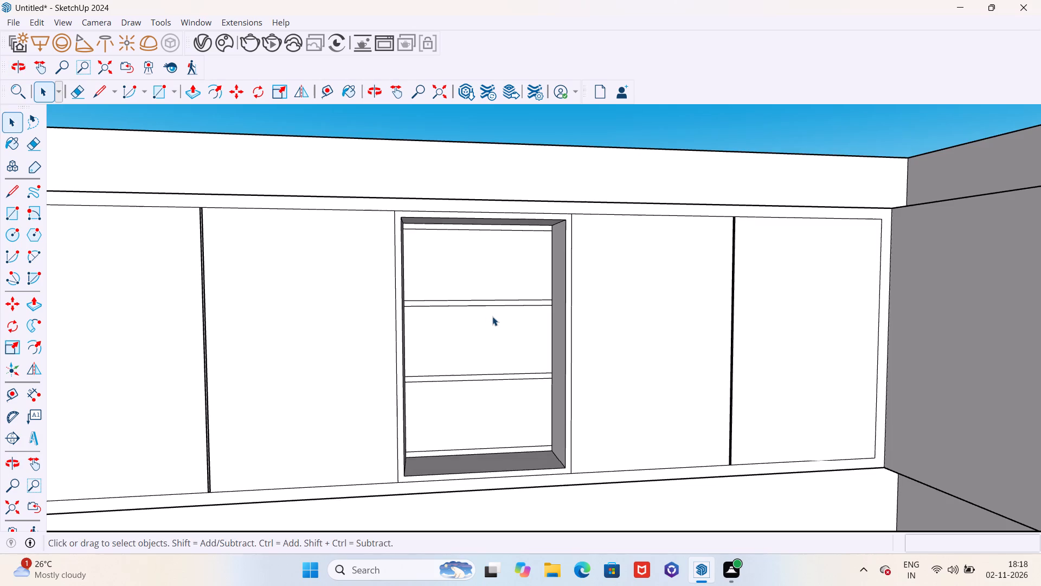
Pull the two intermediate strips in the niche out by 1' to form shelves flush with the front.
scroll(492, 304, "up", 2)
middle_click_drag(493, 303, 536, 334)
key("p")
scroll(529, 302, "up", 4)
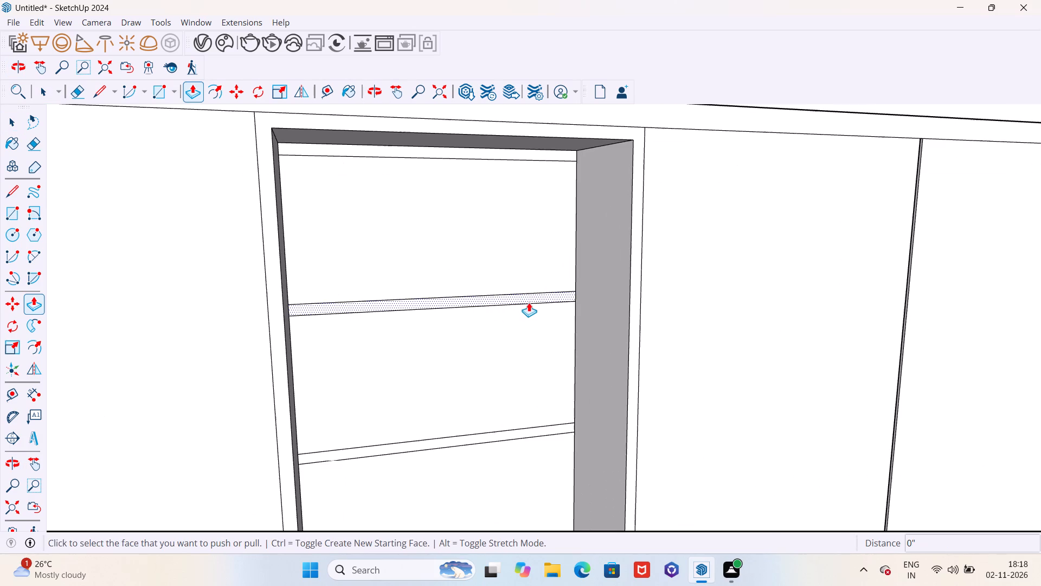
left_click(526, 299)
left_click(629, 297)
scroll(629, 282, "down", 5)
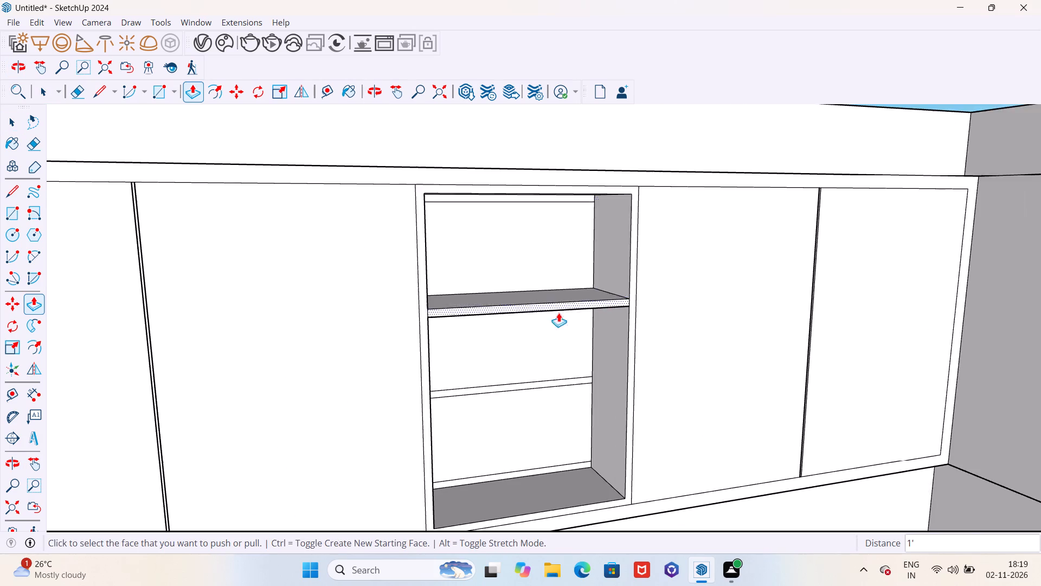
middle_click_drag(551, 315, 566, 337)
scroll(554, 380, "up", 5)
double_click(554, 380)
scroll(575, 346, "down", 7)
scroll(576, 345, "up", 1)
scroll(576, 345, "down", 6)
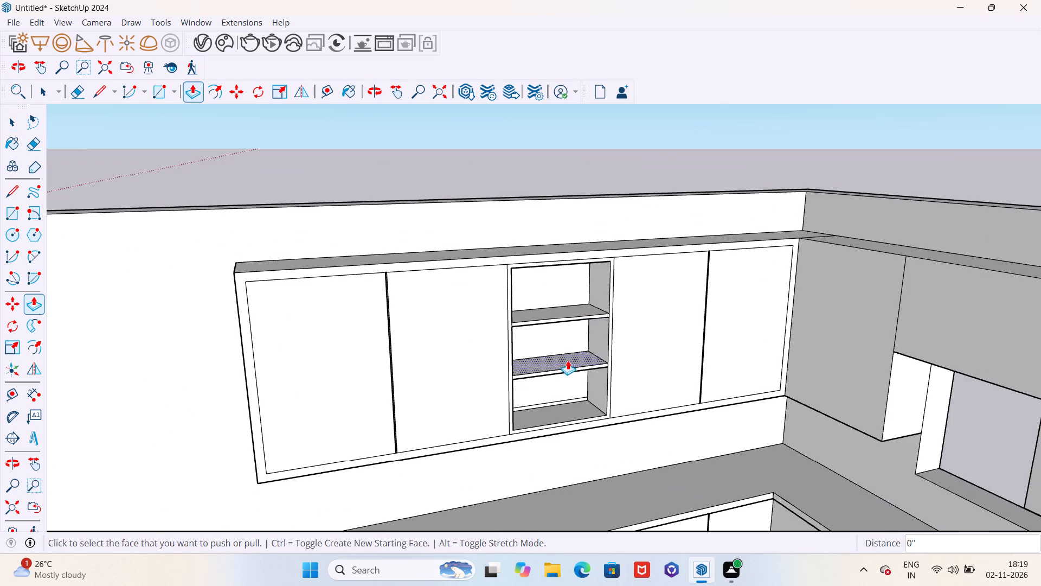
Examine the long wall unit's shelf niche and its fit with the corner wall units and counter from several angles.
middle_click_drag(562, 373, 519, 370)
key("space")
scroll(515, 371, "down", 4)
middle_click_drag(514, 371, 596, 365)
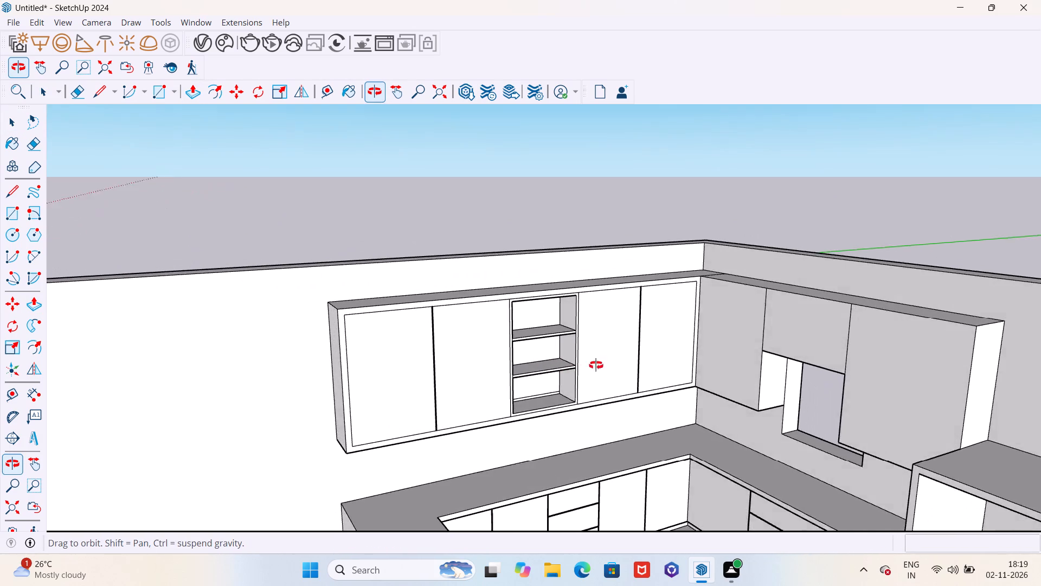
middle_click_drag(596, 365, 652, 357)
scroll(529, 372, "up", 3)
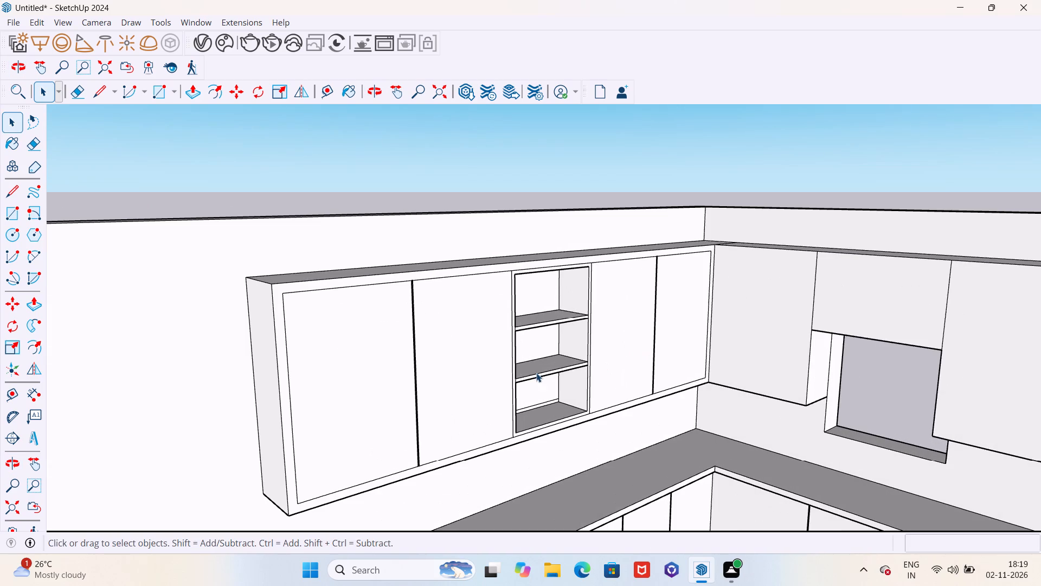
scroll(544, 368, "down", 3)
middle_click_drag(544, 368, 376, 360)
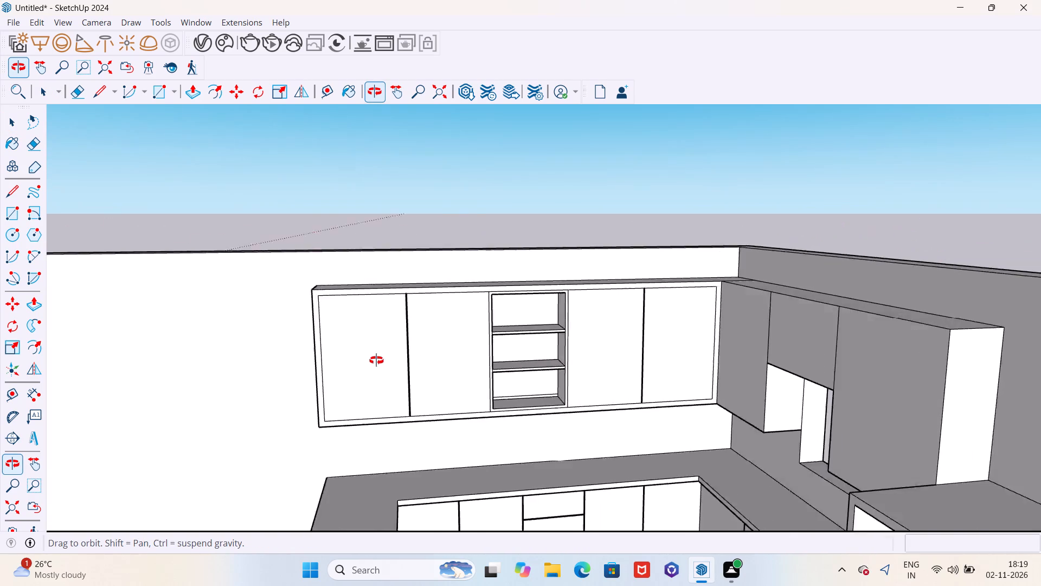
middle_click_drag(376, 360, 484, 368)
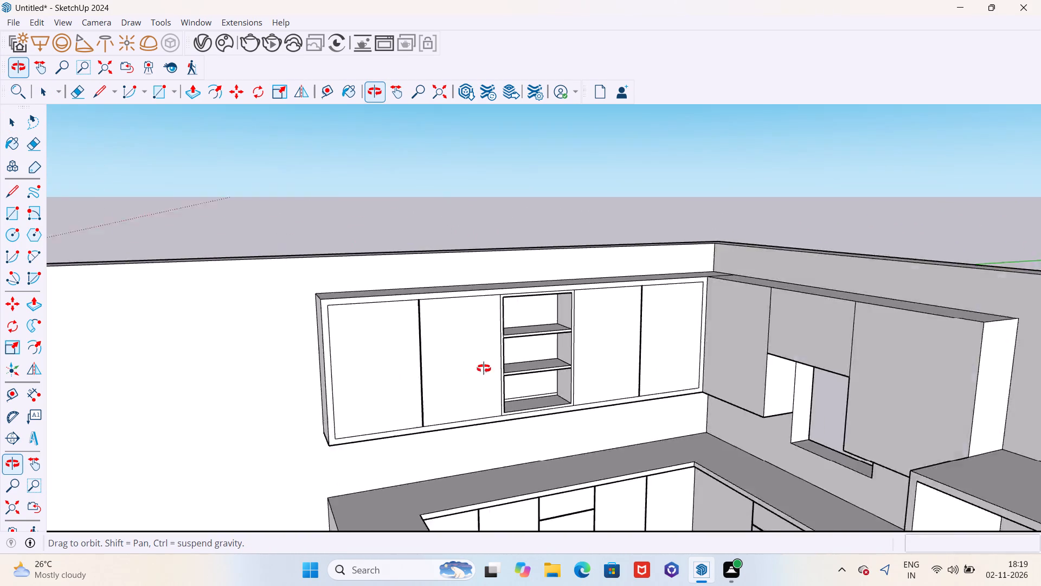
middle_click_drag(484, 368, 708, 351)
scroll(624, 291, "down", 6)
middle_click_drag(641, 309, 426, 321)
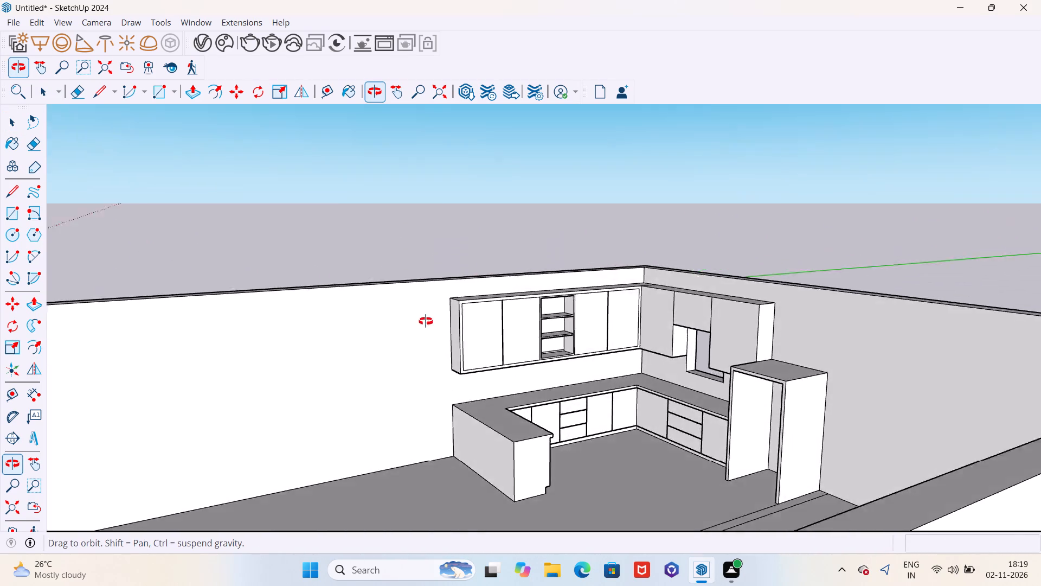
middle_click_drag(426, 321, 523, 365)
scroll(720, 360, "up", 5)
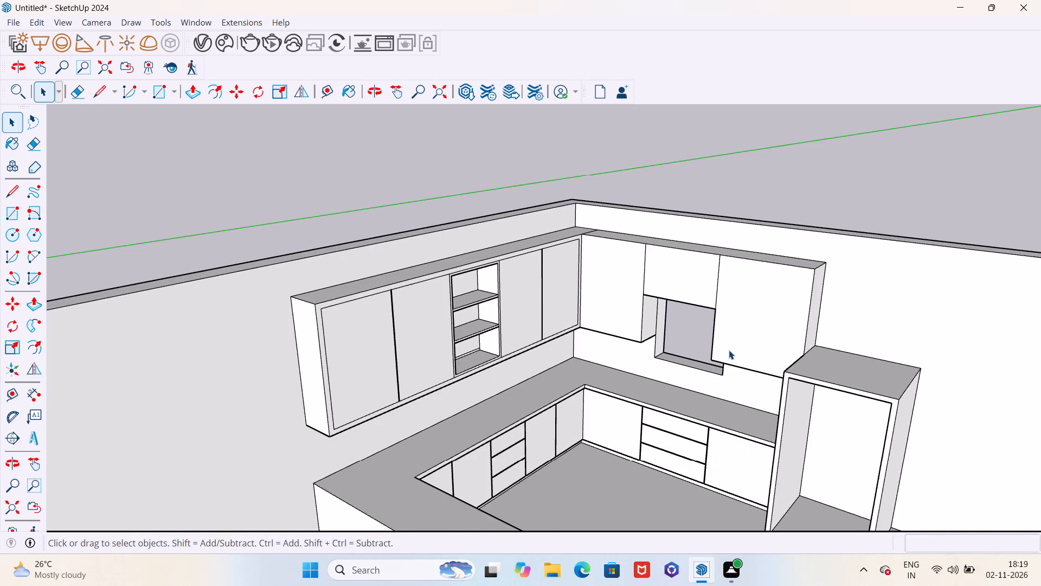
scroll(613, 343, "down", 3)
middle_click_drag(603, 340, 529, 340)
scroll(677, 341, "up", 5)
scroll(529, 330, "down", 4)
middle_click_drag(413, 317, 435, 290)
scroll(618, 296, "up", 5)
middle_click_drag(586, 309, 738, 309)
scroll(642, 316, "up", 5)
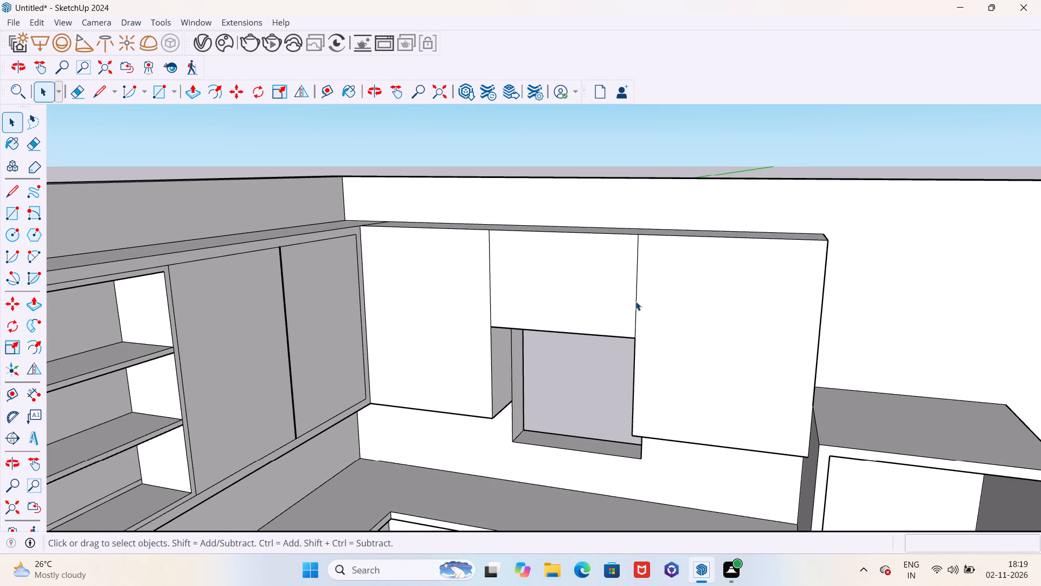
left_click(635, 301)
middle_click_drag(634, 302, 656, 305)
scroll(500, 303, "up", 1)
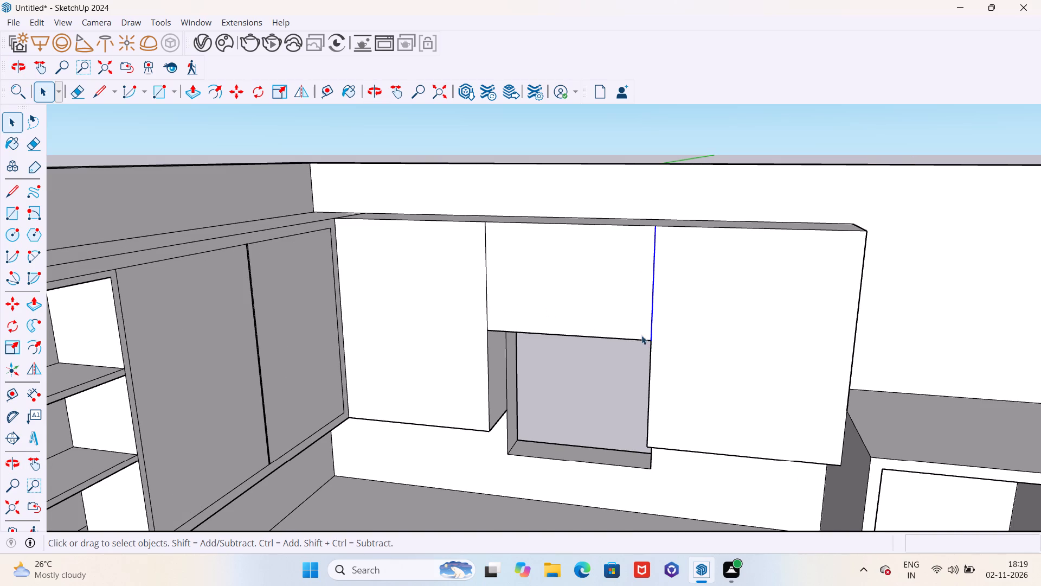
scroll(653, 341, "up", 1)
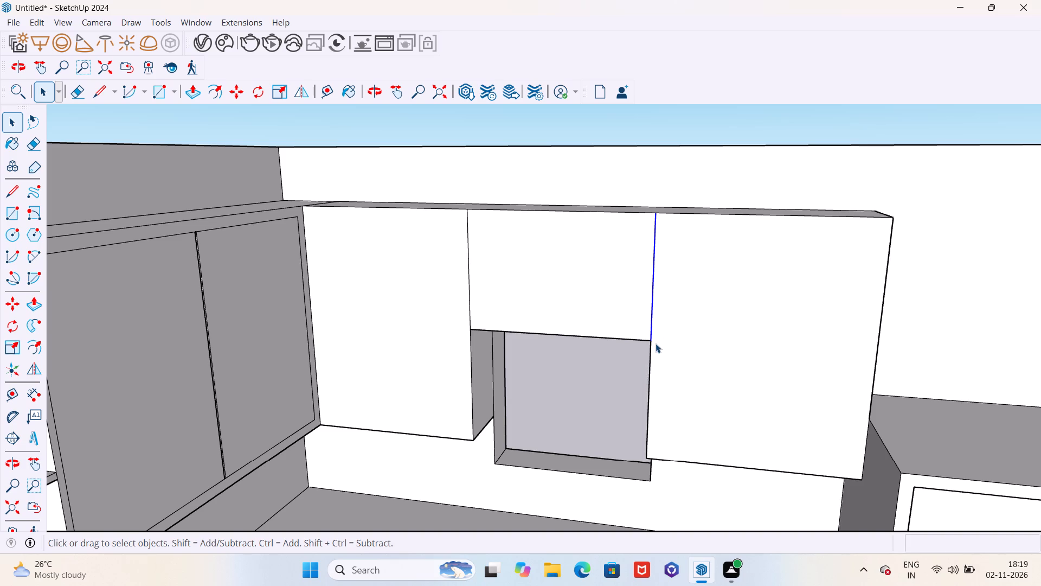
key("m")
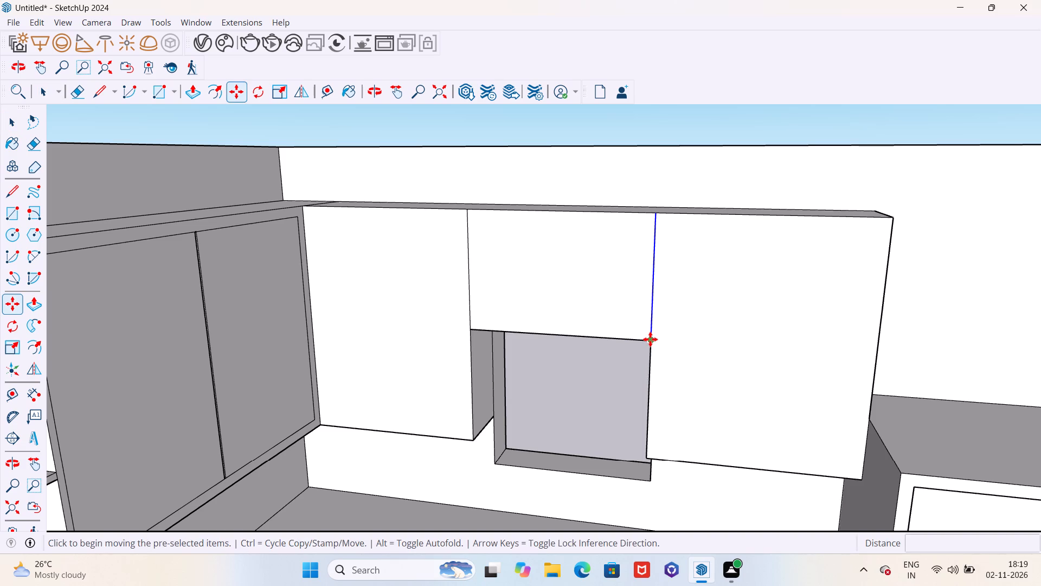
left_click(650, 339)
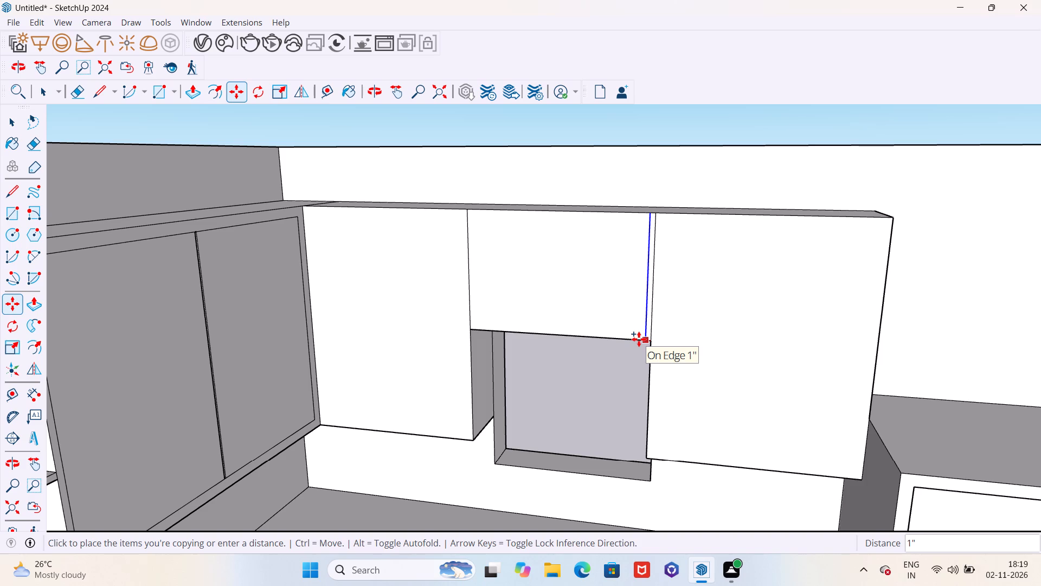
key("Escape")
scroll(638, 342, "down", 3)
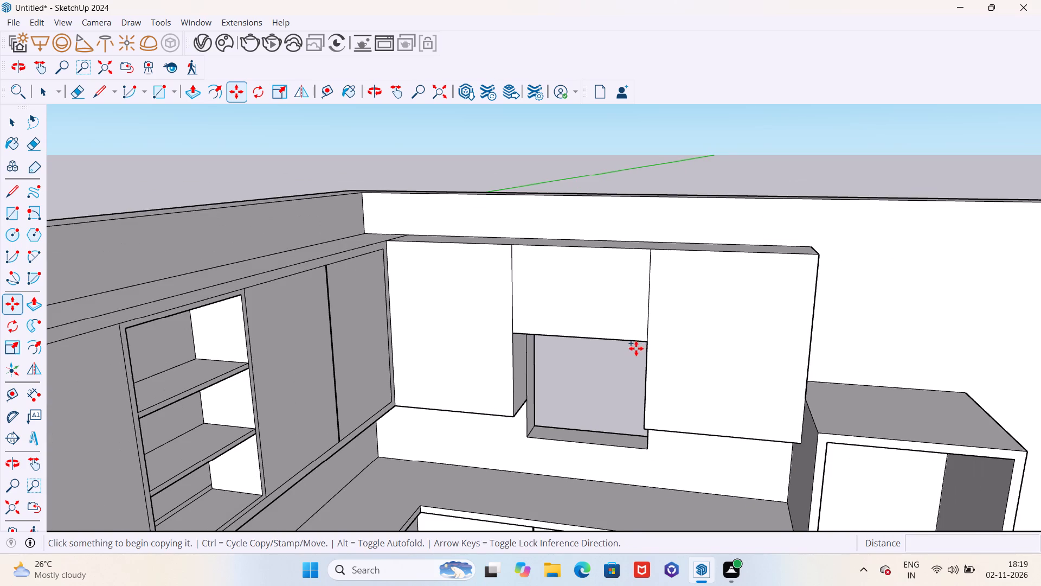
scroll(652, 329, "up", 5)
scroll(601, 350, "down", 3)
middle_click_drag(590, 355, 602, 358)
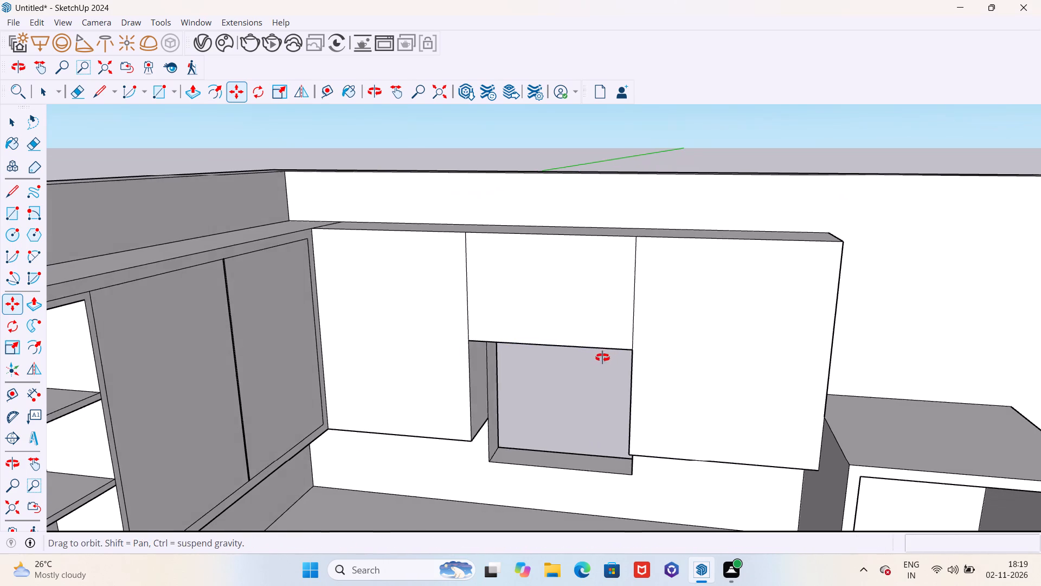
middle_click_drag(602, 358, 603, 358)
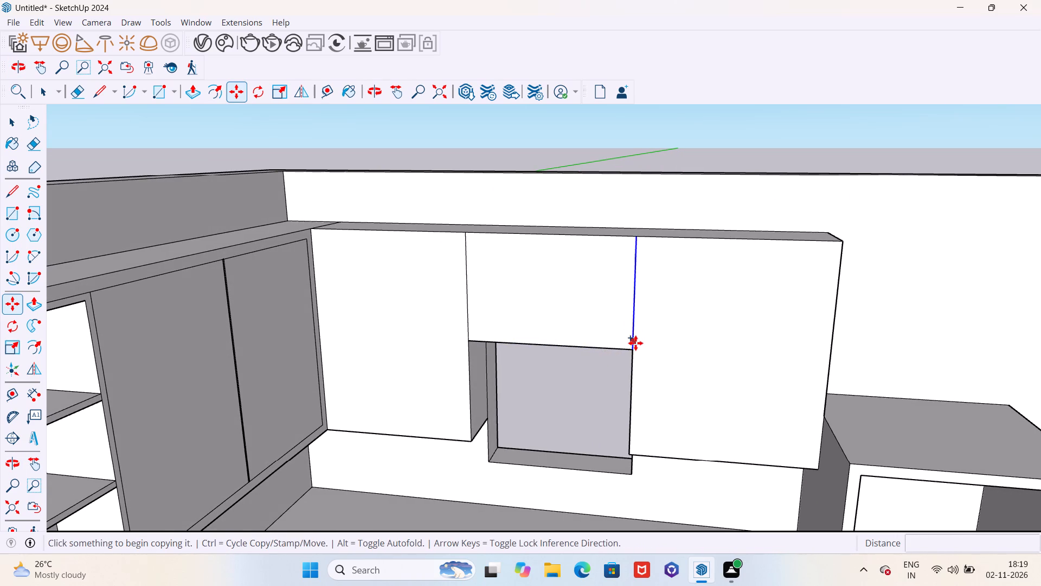
Copy the outer panel's full vertical edge beside the window opening, both segments, 0.3" onto the panel of the window-wall unit.
key("space")
left_click(633, 334)
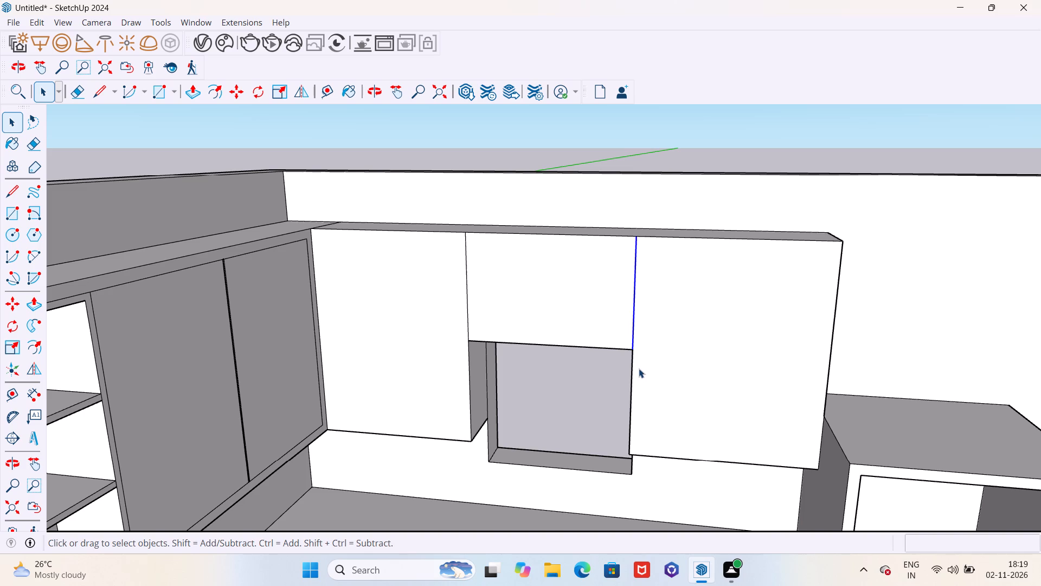
left_click(632, 401, "shift")
key("m")
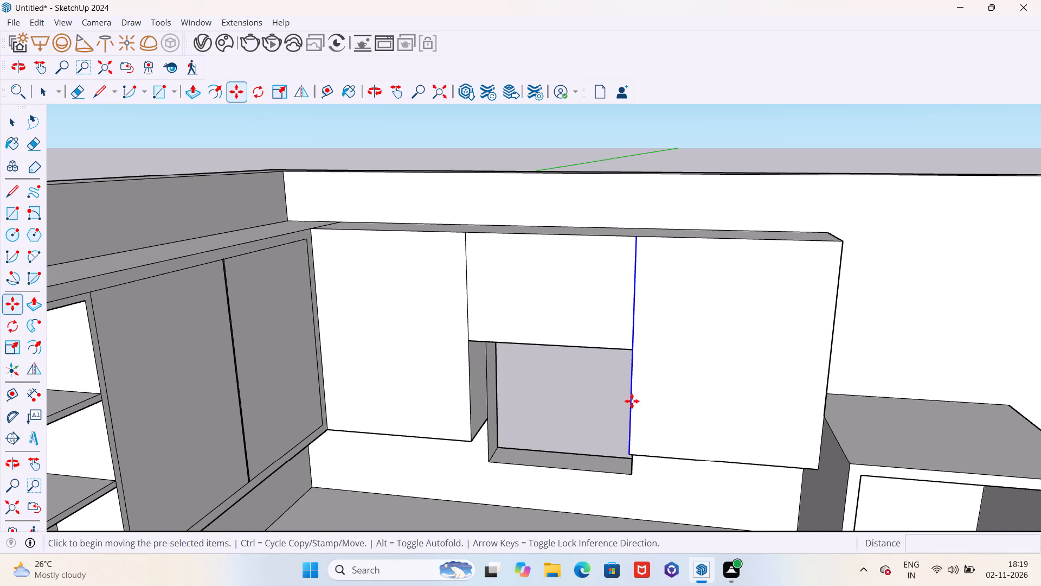
scroll(629, 441, "up", 4)
left_click(631, 463)
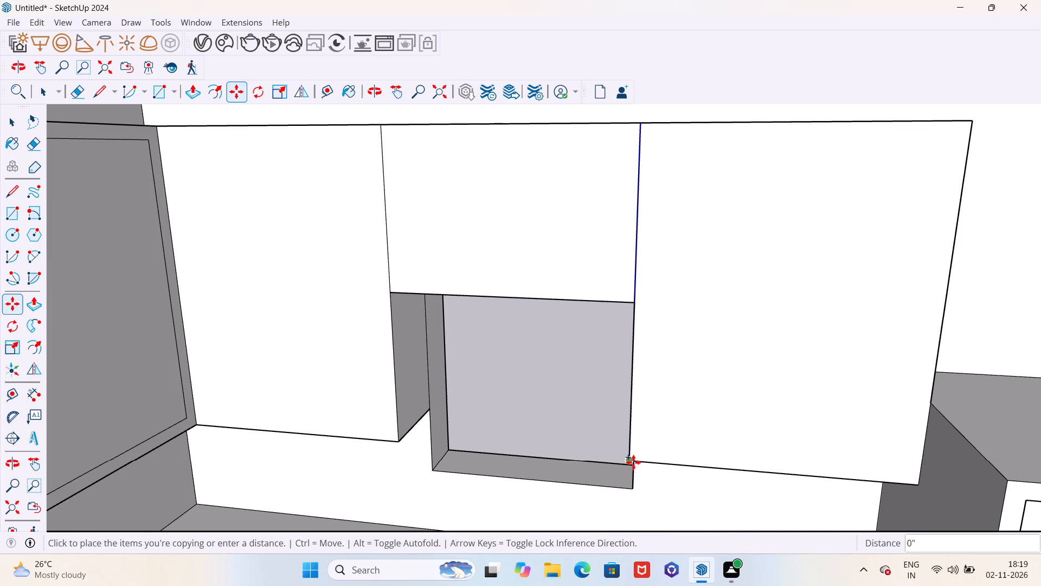
type(".3\"")
key("Return")
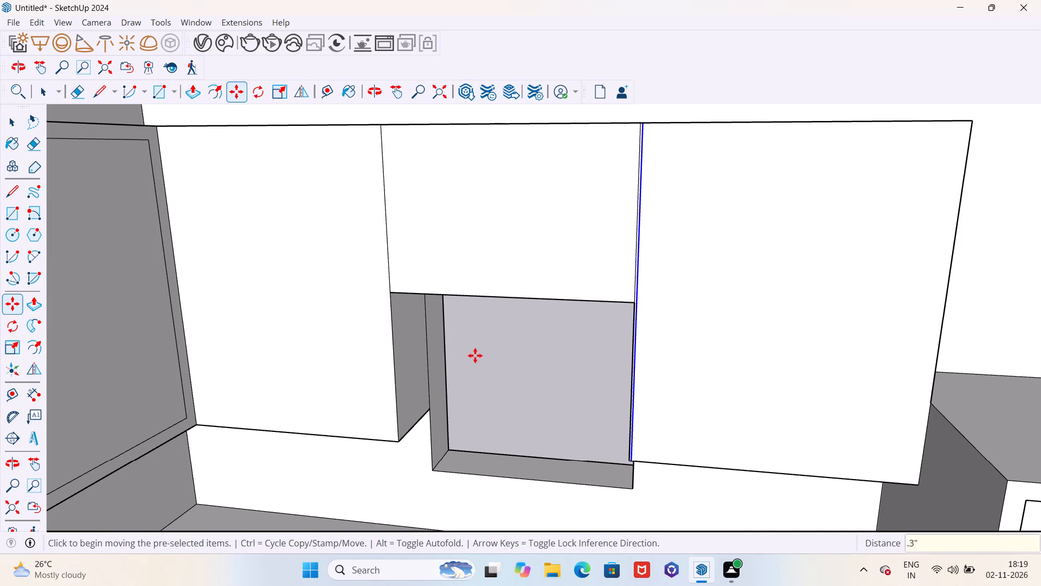
middle_click_drag(474, 356, 629, 357)
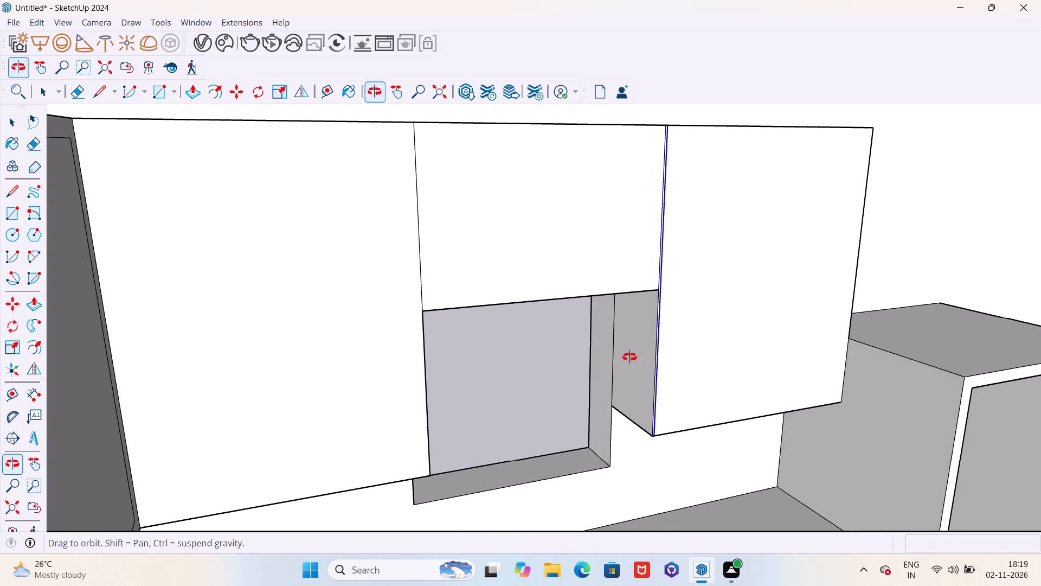
middle_click_drag(629, 357, 498, 392)
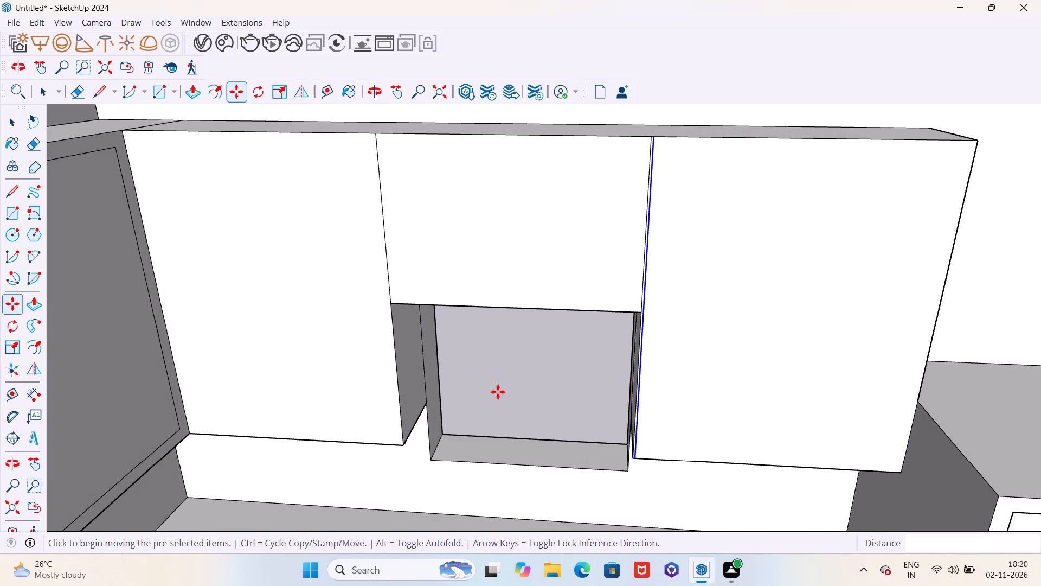
middle_click_drag(496, 391, 576, 384)
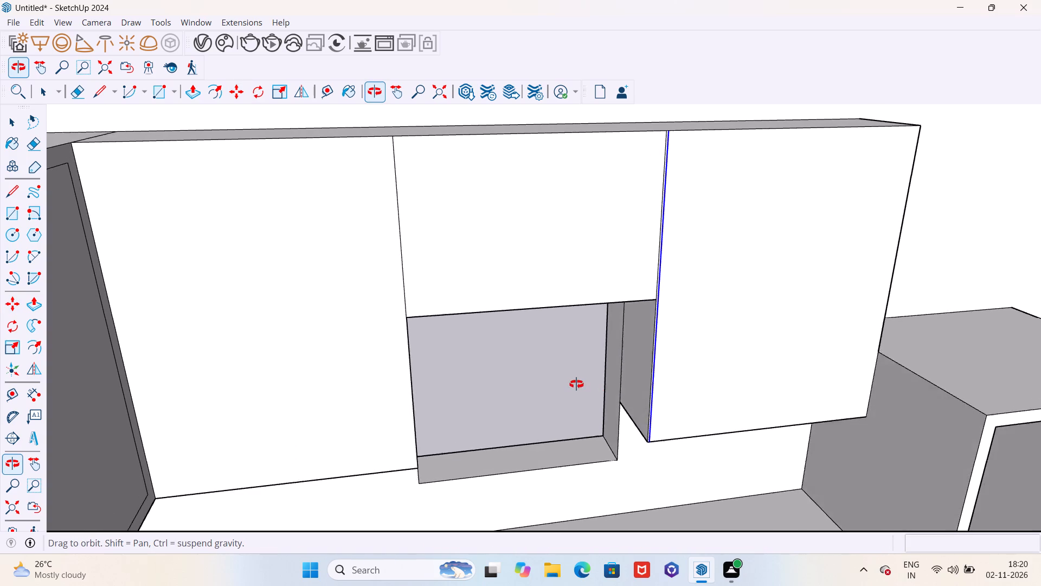
middle_click_drag(576, 384, 506, 387)
scroll(504, 384, "up", 1)
key("Escape")
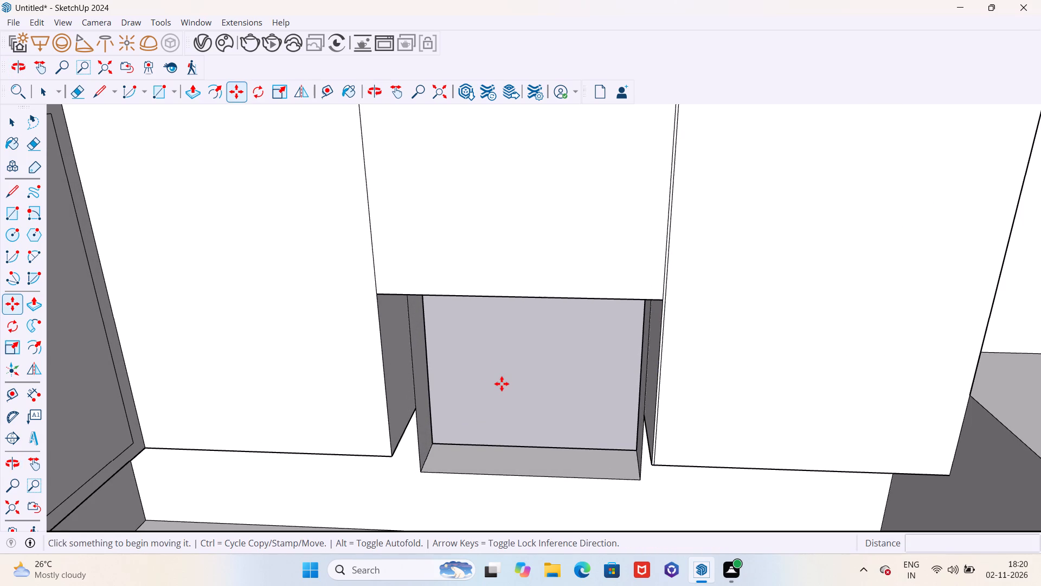
Undo the last edge copy on the window-wall unit's panel.
key("ctrl+z")
Offset the outline of the window-wall unit's corner panel inward by 1".
scroll(501, 387, "down", 5)
middle_click_drag(523, 394, 508, 351)
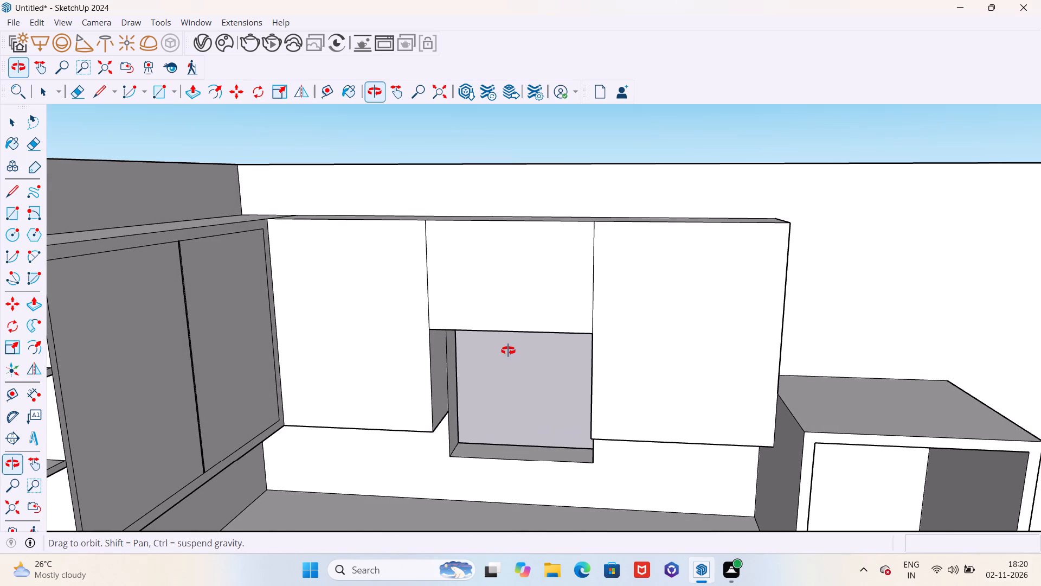
middle_click_drag(508, 351, 508, 348)
scroll(569, 319, "down", 12)
middle_click_drag(573, 319, 467, 347)
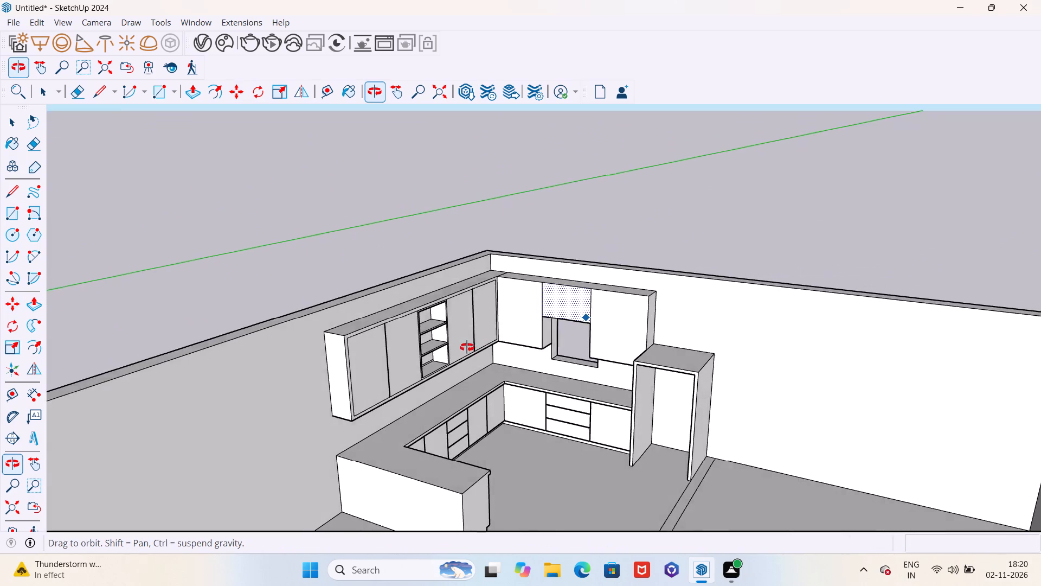
middle_click_drag(467, 347, 547, 352)
scroll(524, 344, "up", 3)
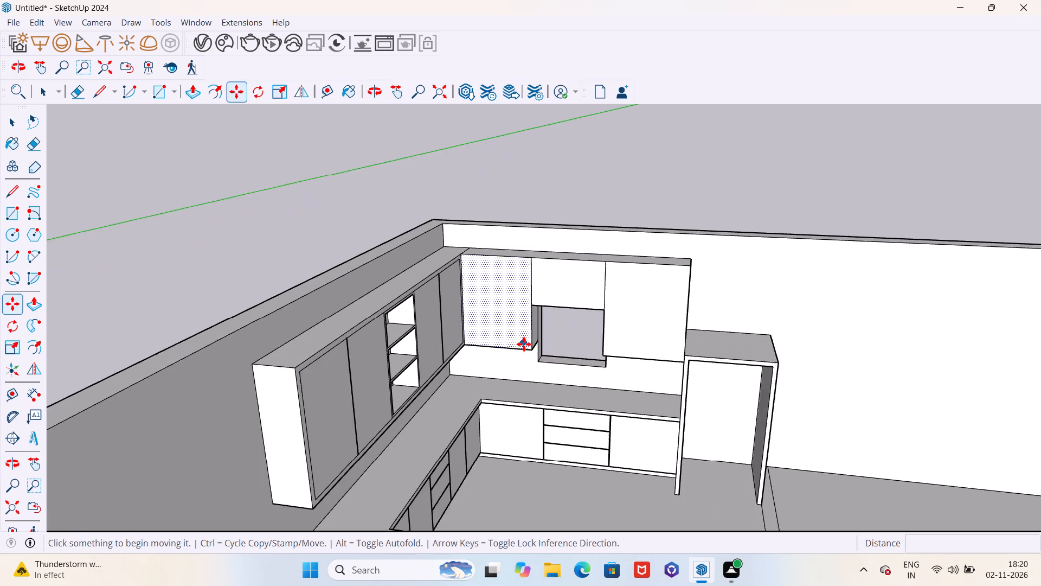
scroll(524, 344, "up", 6)
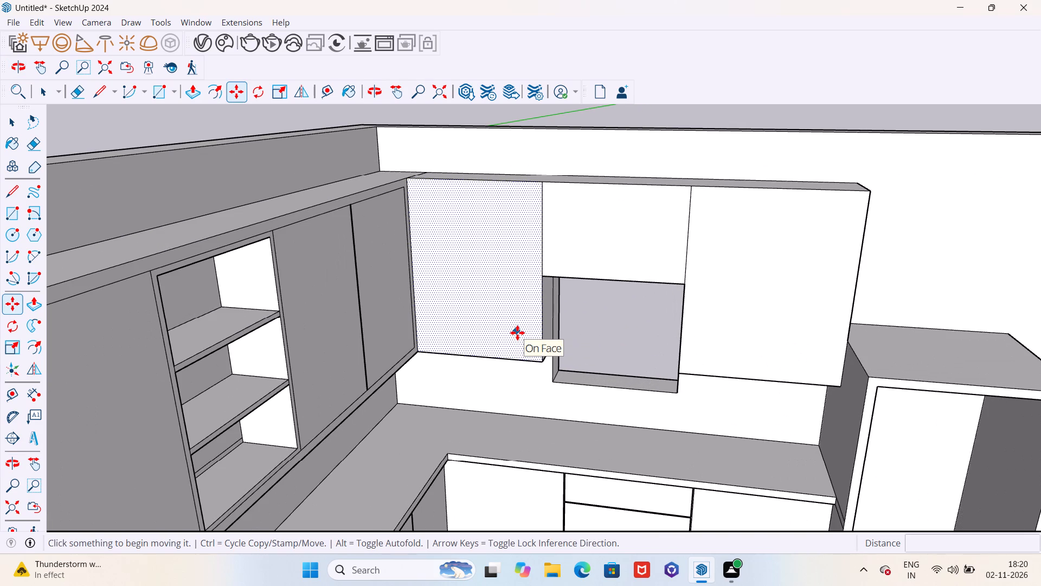
middle_click_drag(500, 333, 481, 336)
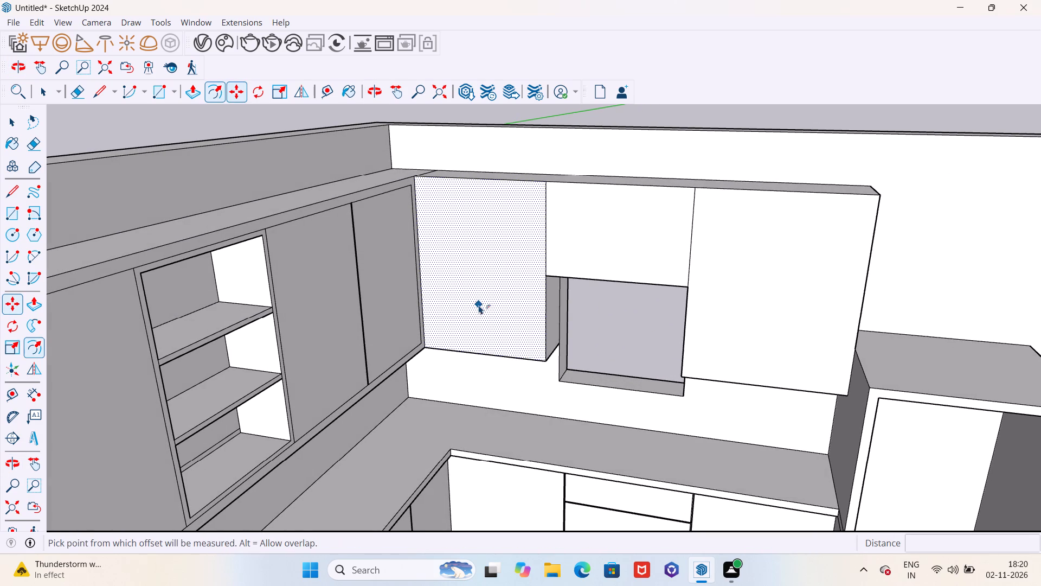
key("f")
left_click(489, 260)
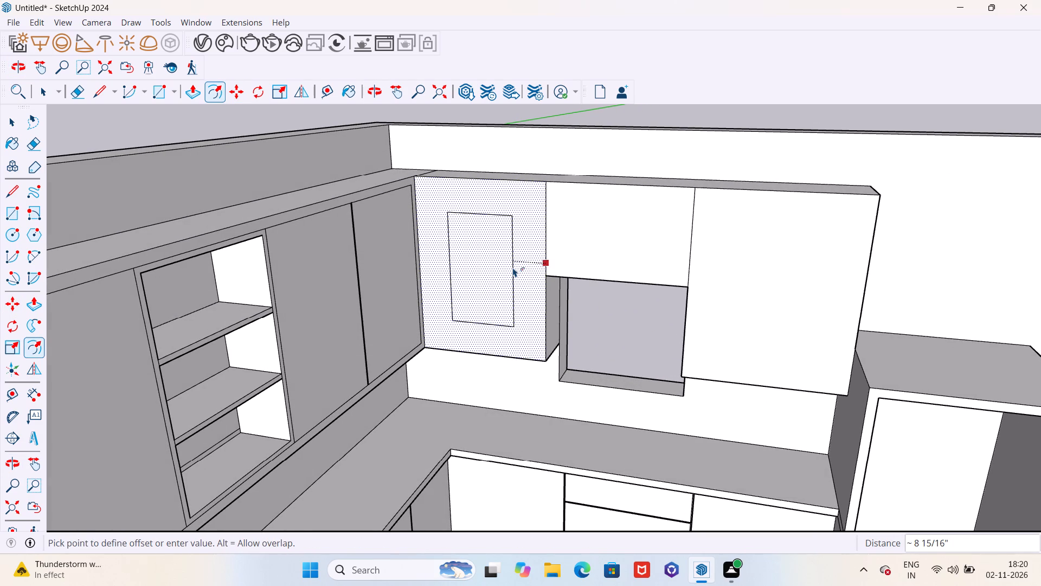
key("1")
key("shift+quotedbl")
key("Return")
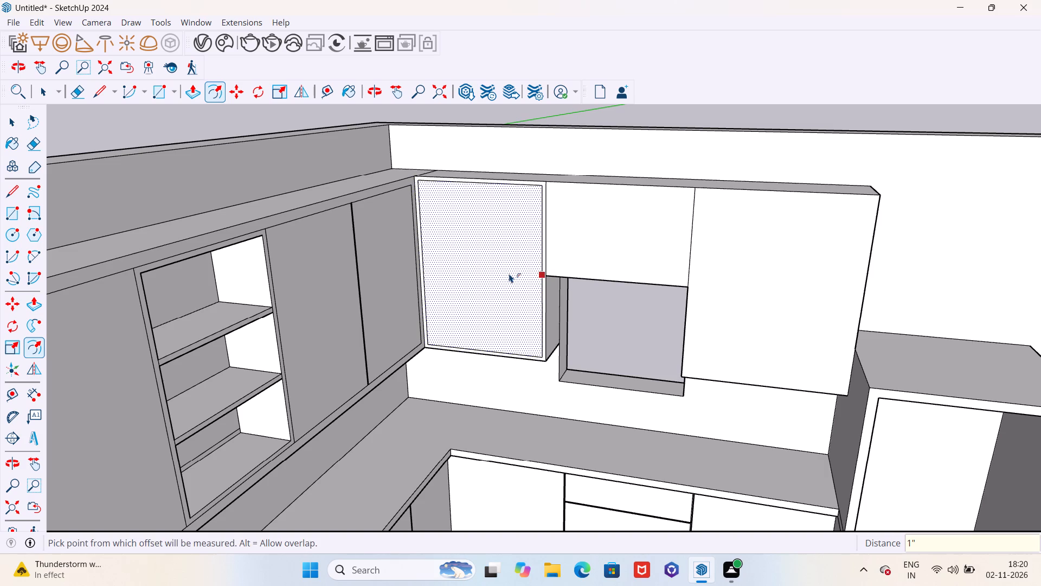
middle_click_drag(509, 273, 472, 290)
key("space")
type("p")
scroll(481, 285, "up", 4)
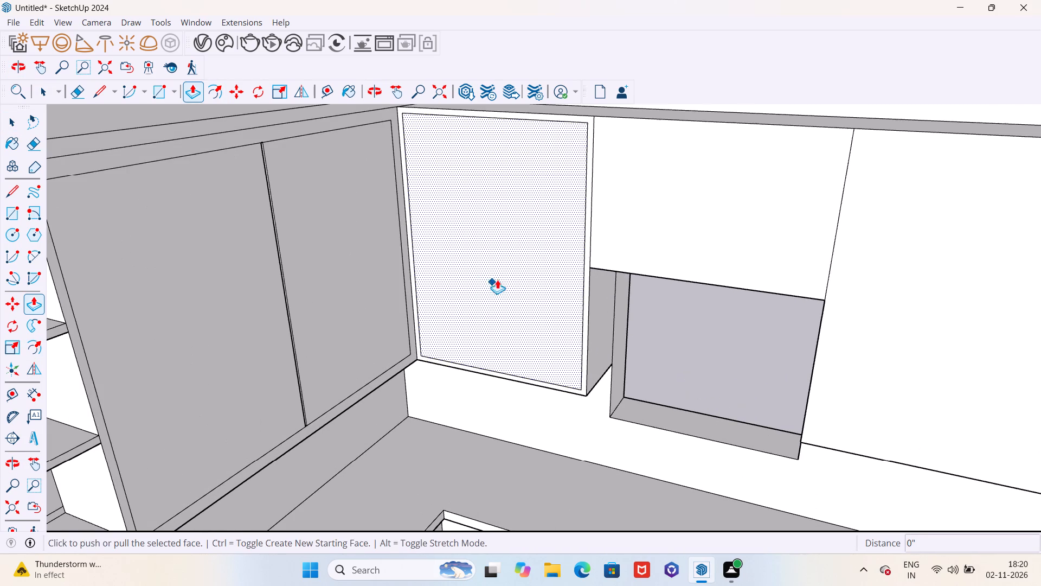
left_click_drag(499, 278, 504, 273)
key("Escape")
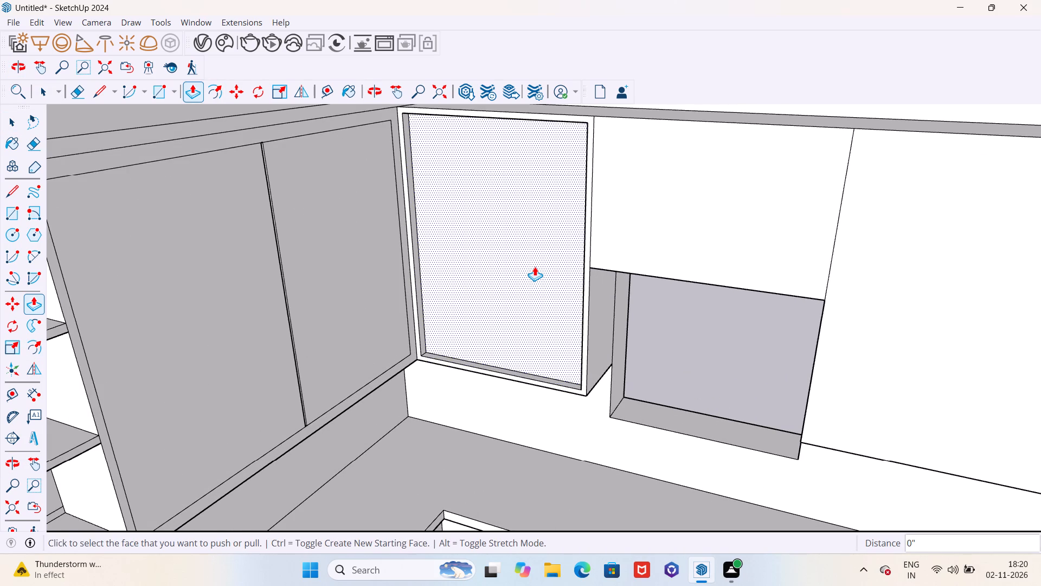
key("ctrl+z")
Push the inset face of the window-wall unit's corner panel back by 1' to form an open niche.
middle_click_drag(532, 275, 457, 307)
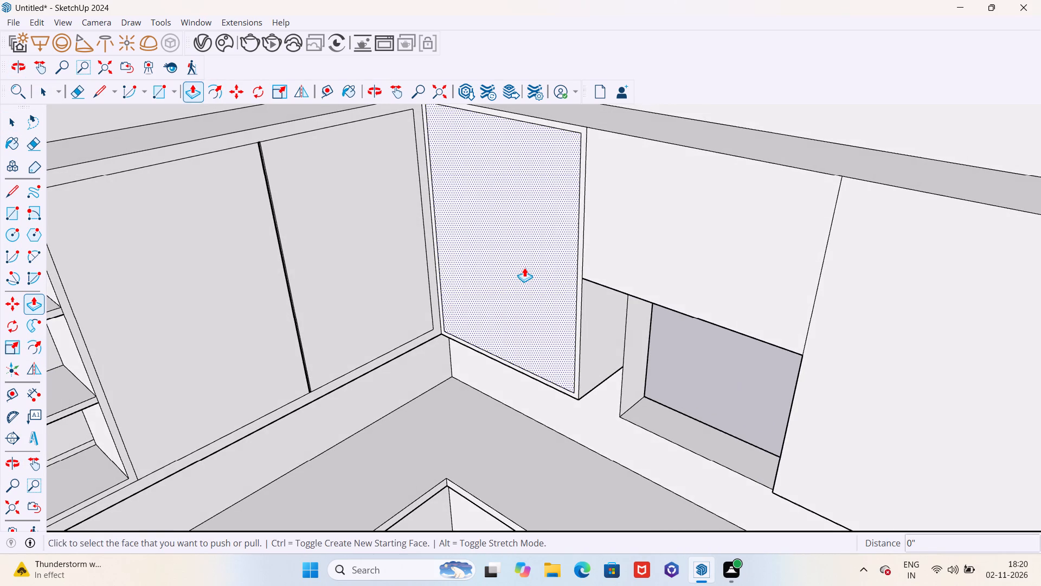
left_click(524, 267)
type("1'")
key("Return")
Copy the bottom edge of the corner niche's back face 1" upward to outline a shelf strip.
scroll(556, 270, "down", 4)
middle_click_drag(544, 279, 608, 252)
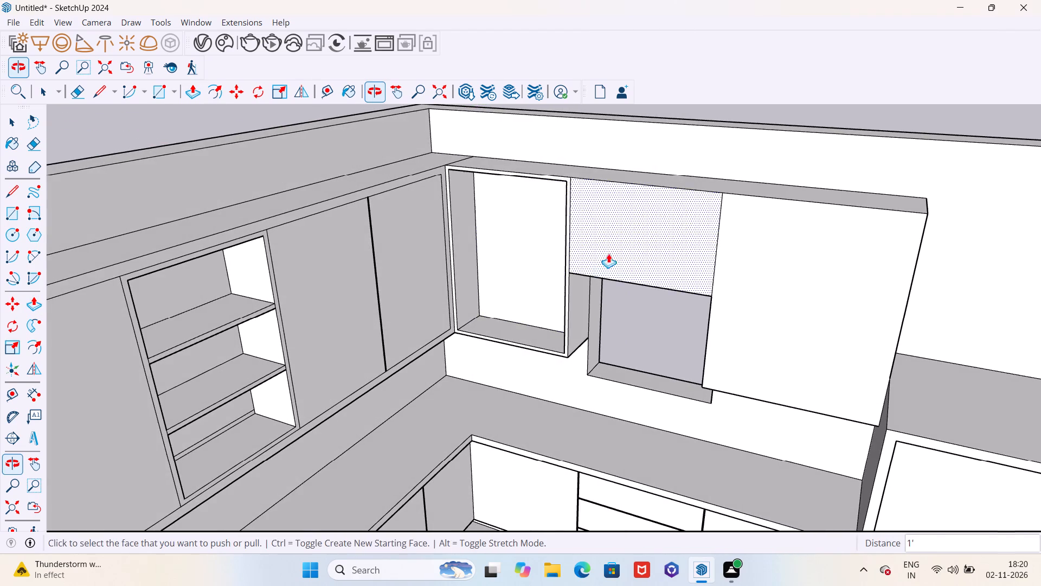
middle_click_drag(505, 296, 552, 280)
key("space")
scroll(496, 331, "up", 5)
double_click(496, 331)
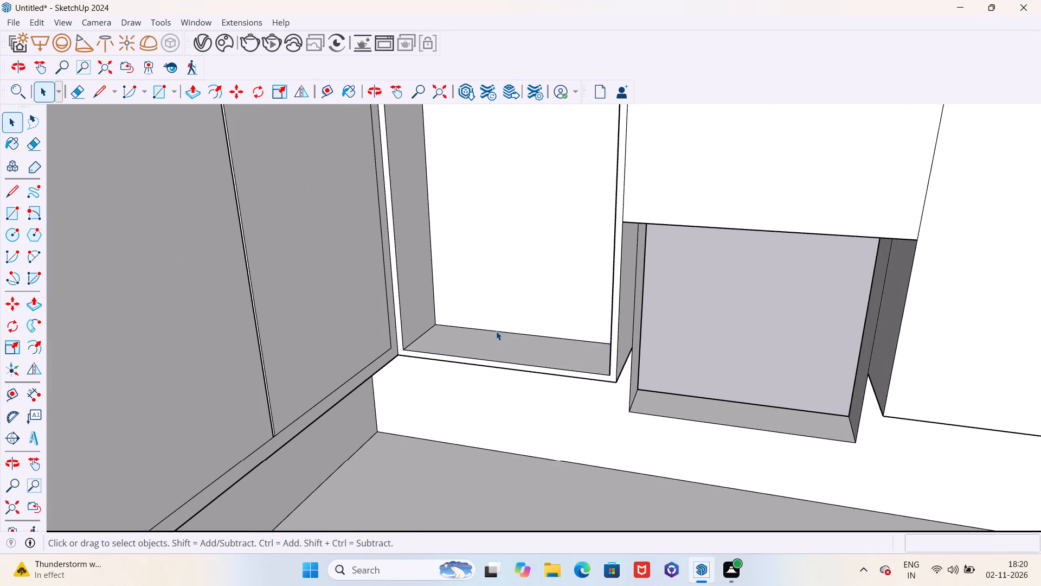
left_click(715, 322)
left_click(541, 336)
key("m")
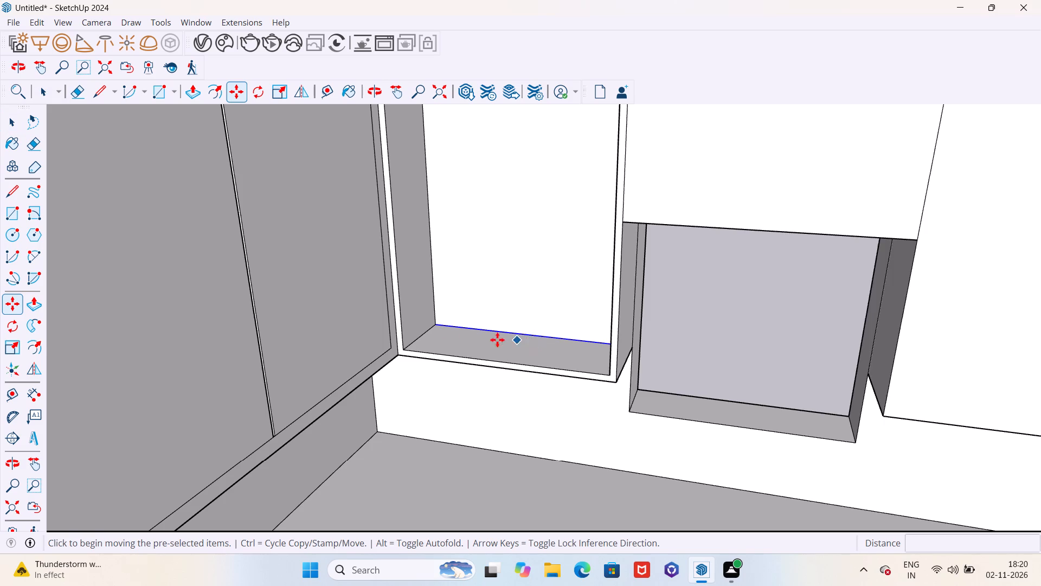
scroll(441, 325, "up", 4)
left_click(435, 324)
scroll(435, 324, "down", 5)
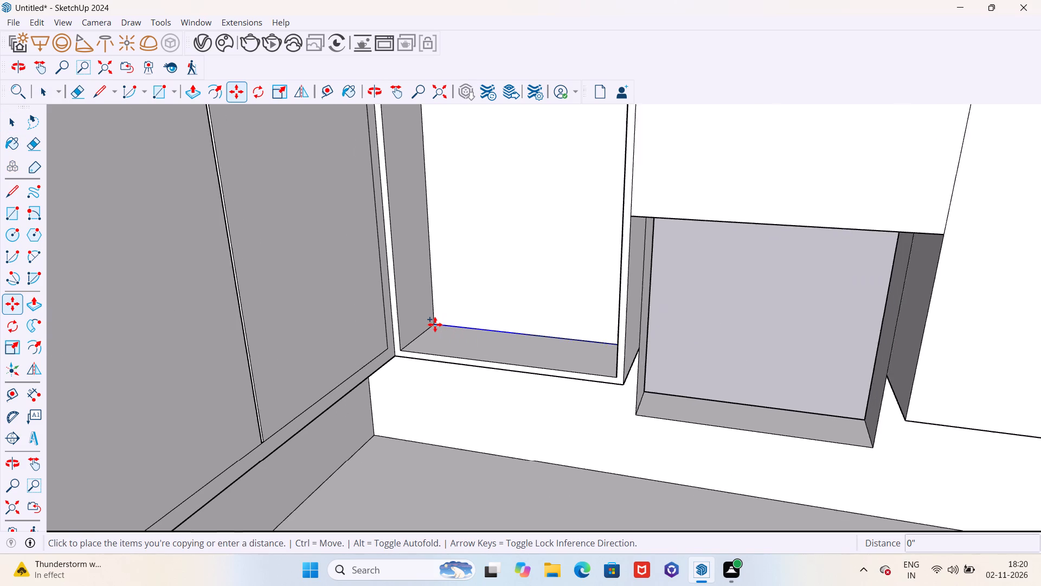
key("Escape")
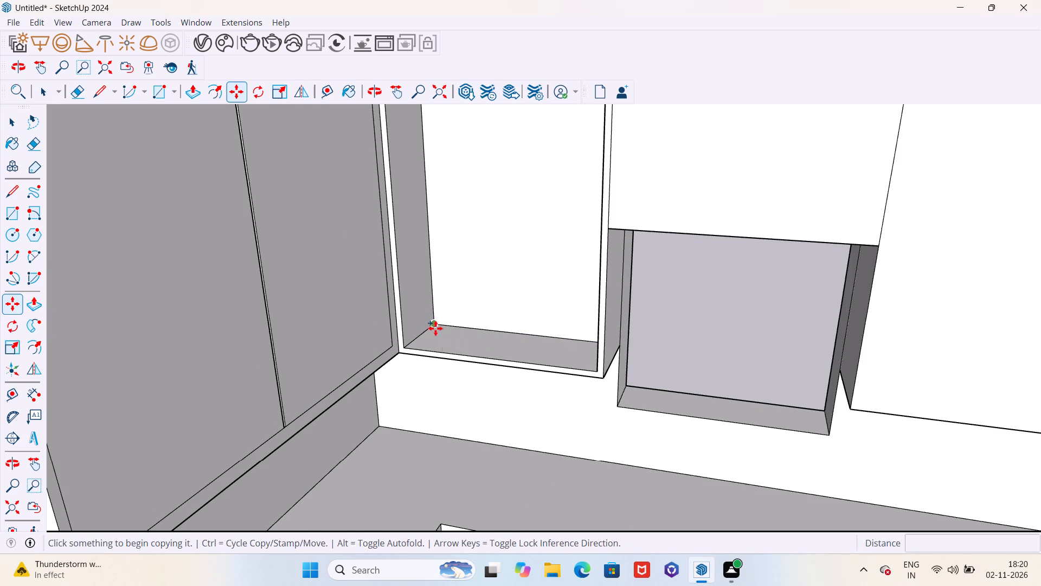
left_click(451, 328)
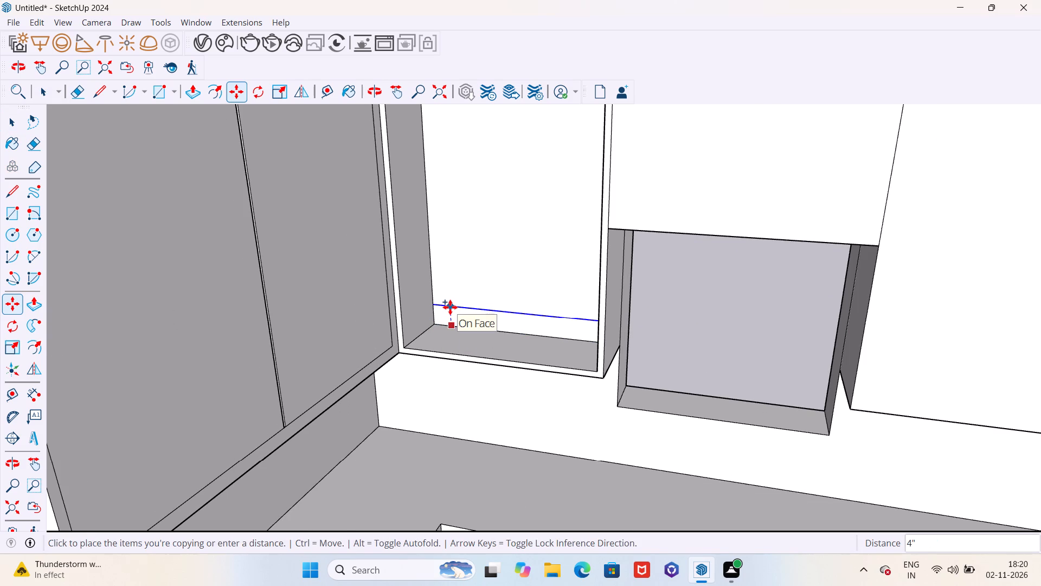
key("1")
key("shift+quotedbl")
key("Return")
key("space")
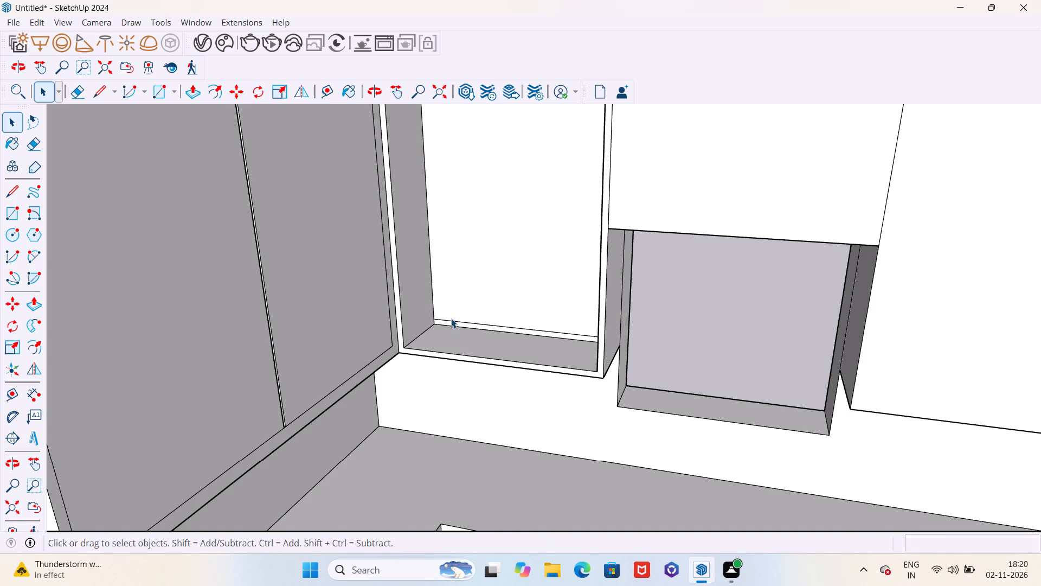
Copy the 1" strip up to the top of the corner niche's back face, dividing the distance into four equal spaces.
scroll(454, 319, "up", 9)
double_click(458, 334)
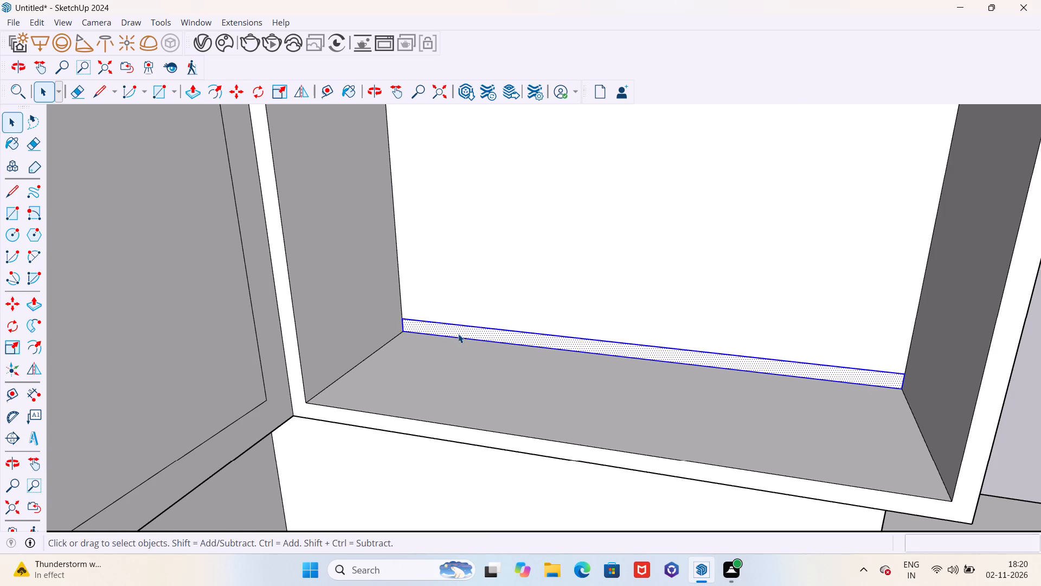
key("m")
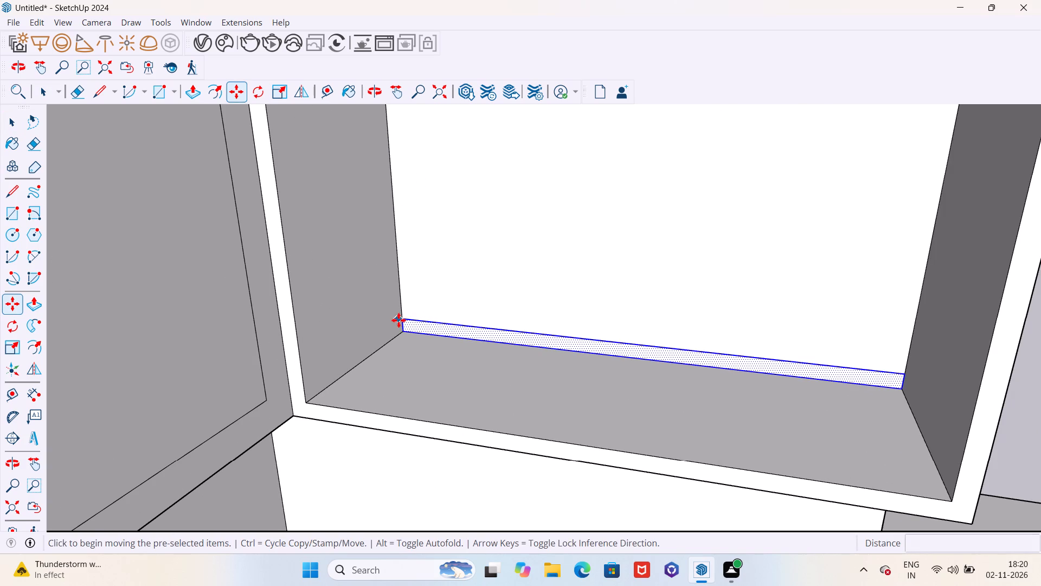
left_click(403, 319)
scroll(403, 319, "down", 5)
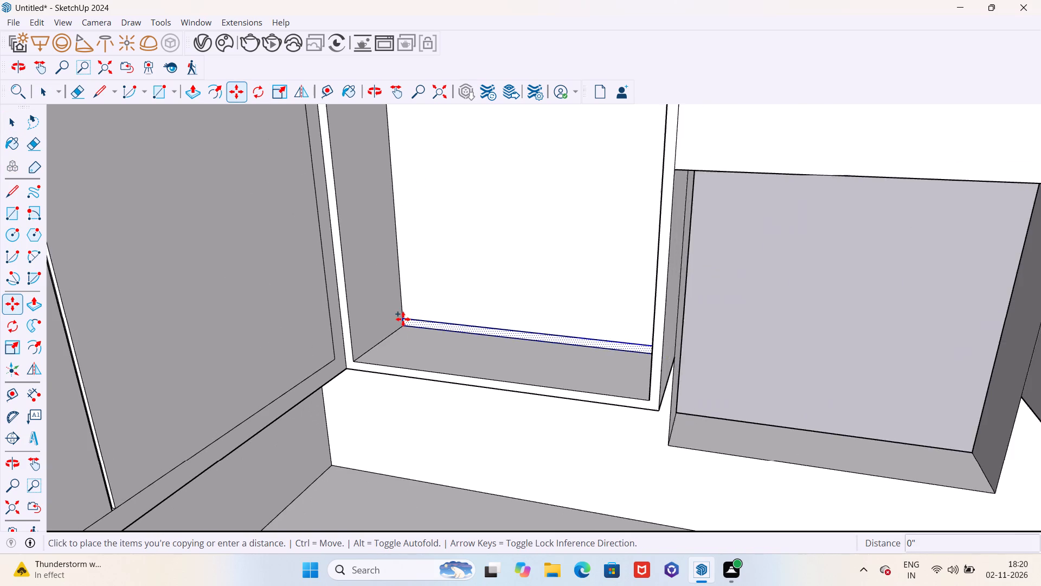
scroll(403, 319, "down", 12)
middle_click_drag(404, 317, 426, 175)
scroll(401, 224, "up", 20)
scroll(401, 224, "up", 2)
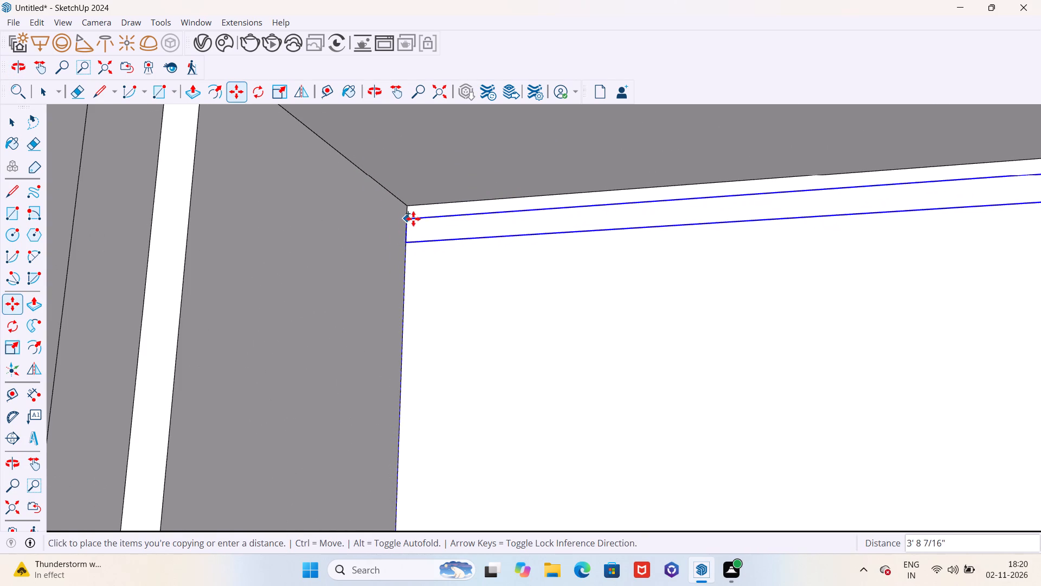
left_click(409, 207)
type("/4")
key("Return")
Pull the three intermediate strips in the corner niche out by 1' to form shelves flush with the front.
scroll(409, 207, "down", 13)
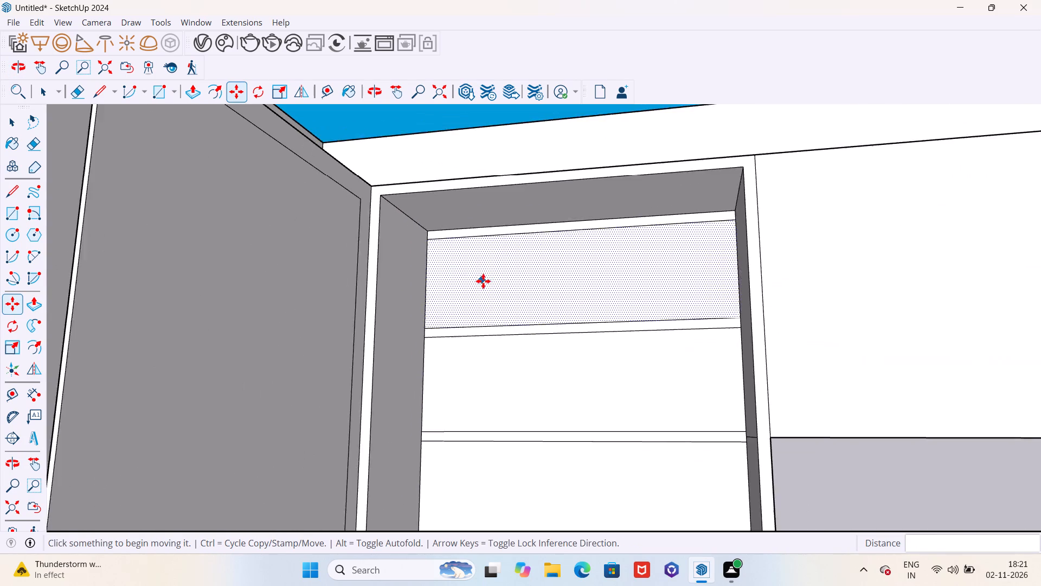
scroll(483, 281, "down", 4)
middle_click_drag(486, 277, 452, 358)
middle_click_drag(506, 329, 500, 339)
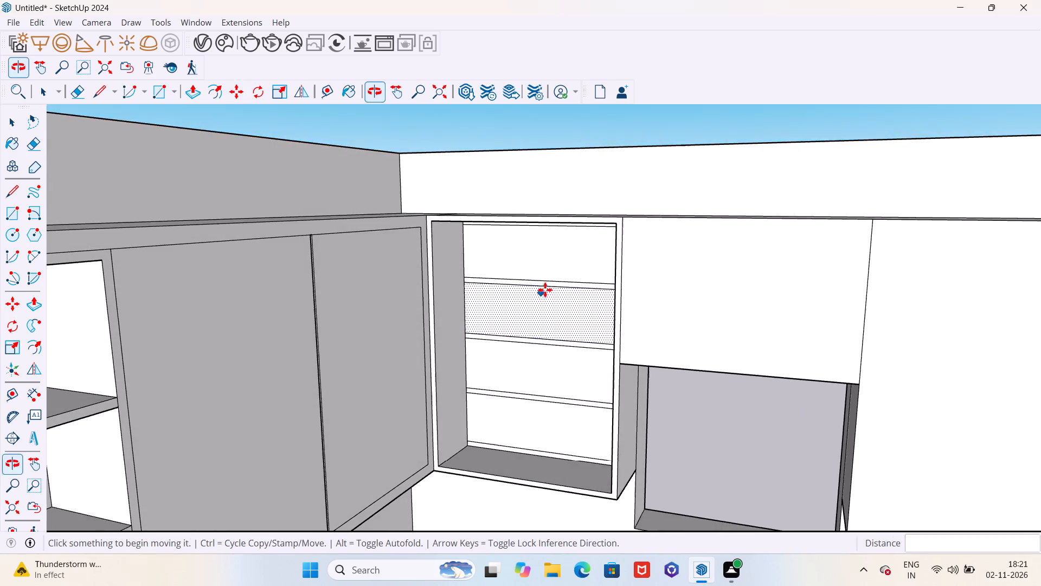
scroll(547, 287, "up", 6)
key("p")
left_click(565, 282)
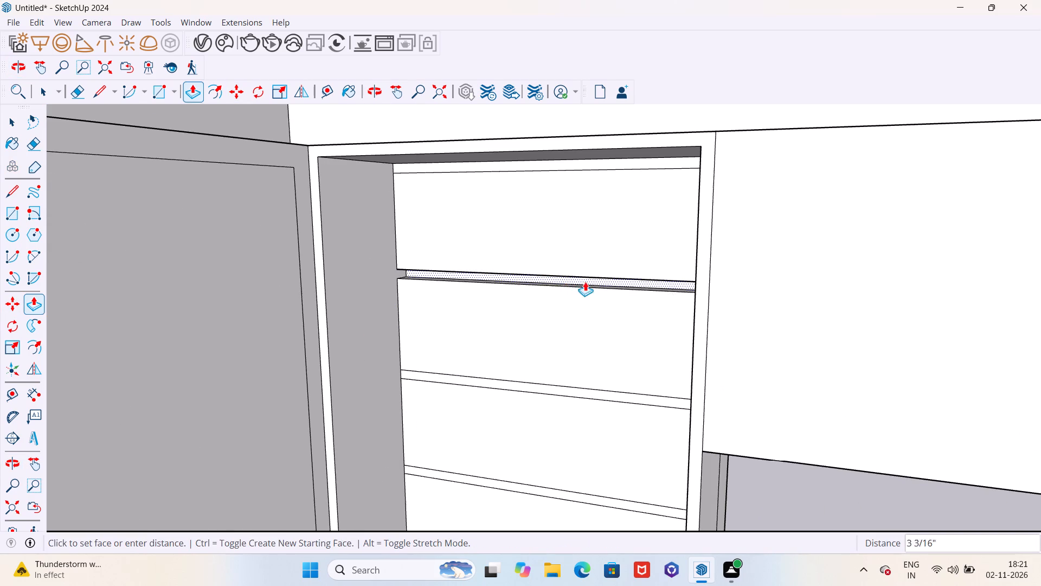
left_click(691, 441)
double_click(659, 402)
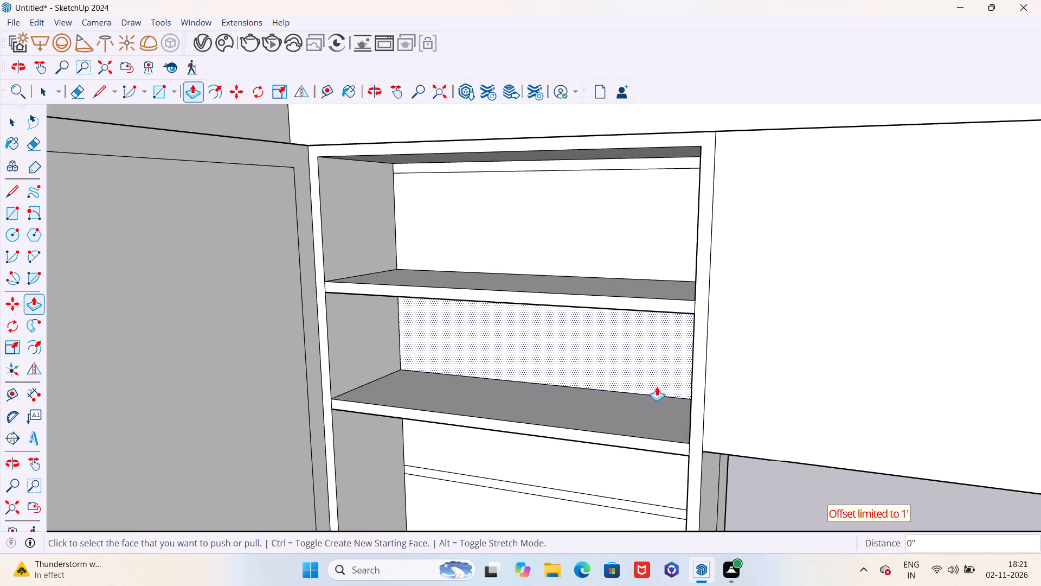
scroll(657, 371, "down", 6)
scroll(629, 461, "up", 1)
scroll(629, 461, "down", 1)
scroll(629, 461, "up", 4)
double_click(638, 443)
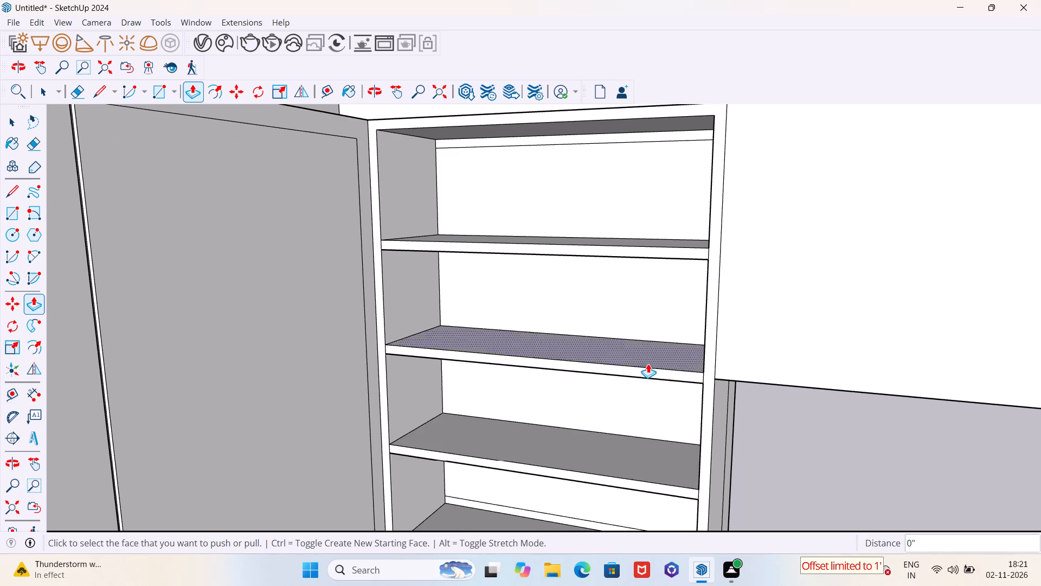
Examine the corner niche shelves and how the two wall units fit with the window opening and counter from several angles.
scroll(648, 363, "down", 14)
middle_click_drag(638, 361, 570, 370)
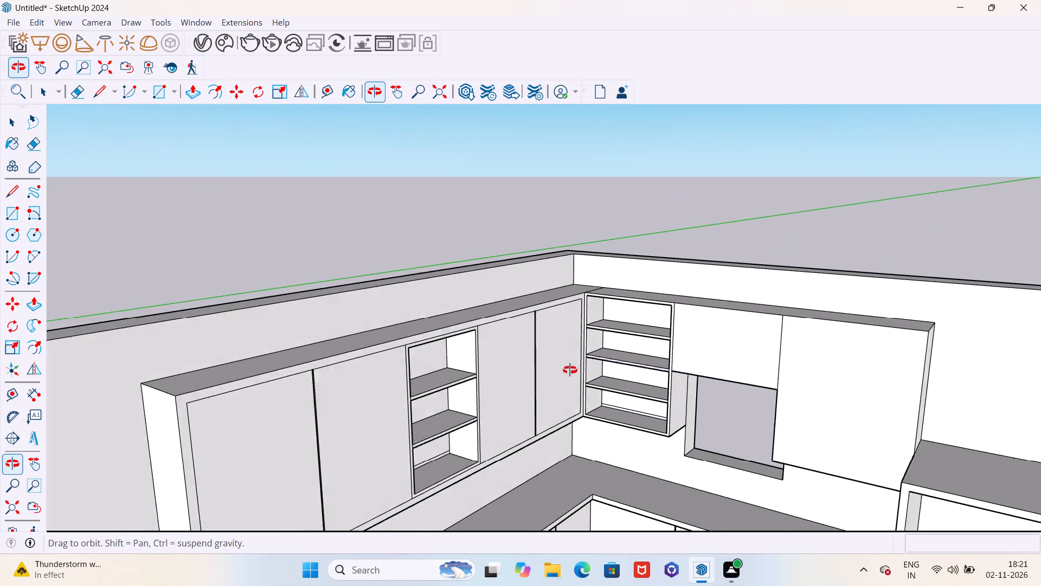
middle_click_drag(570, 370, 574, 376)
scroll(578, 292, "up", 10)
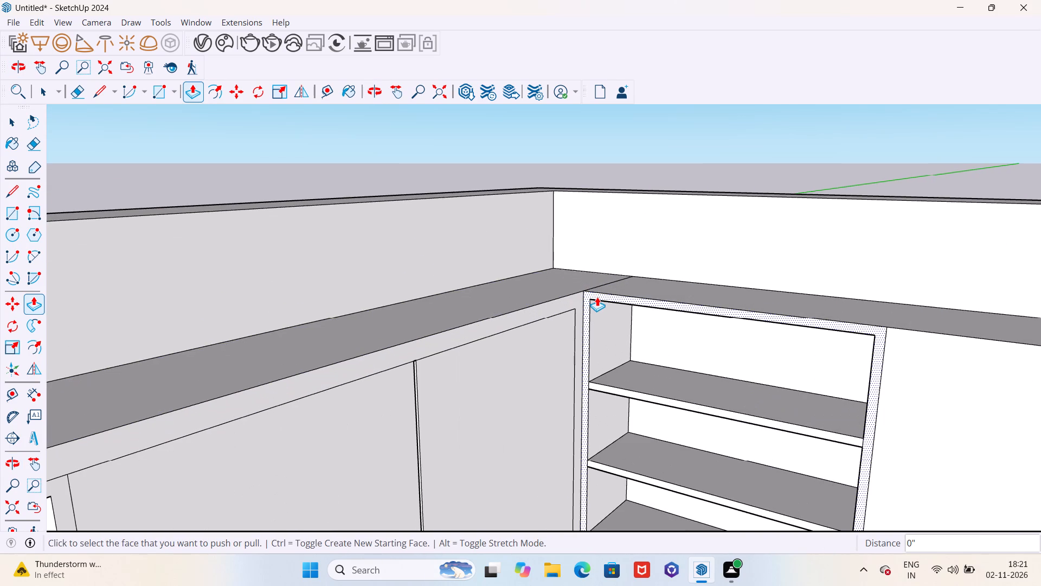
left_click(597, 297)
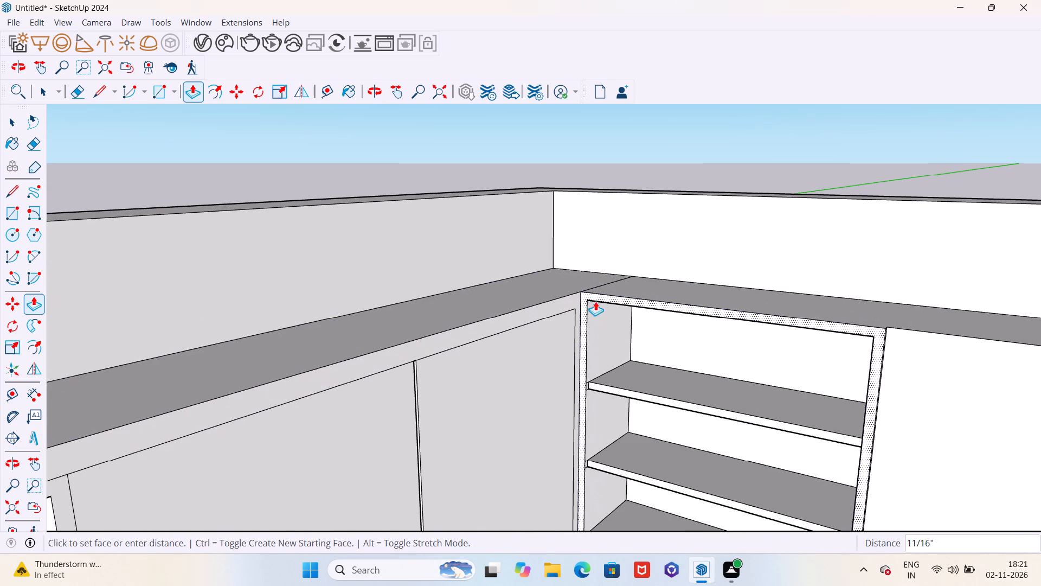
key("Escape")
scroll(561, 300, "down", 16)
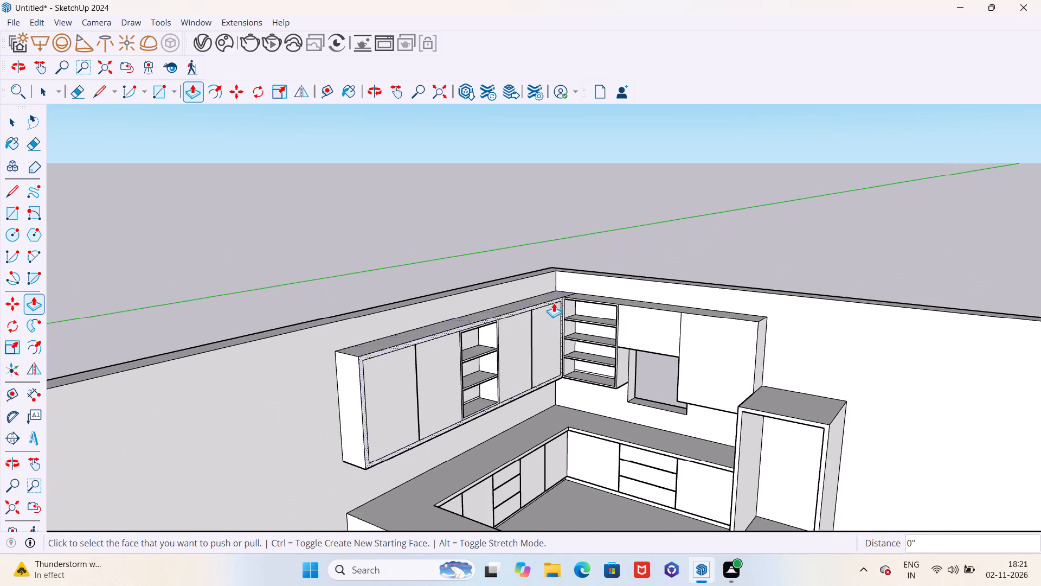
middle_click_drag(535, 328, 378, 345)
scroll(361, 351, "down", 4)
middle_click_drag(354, 364, 354, 365)
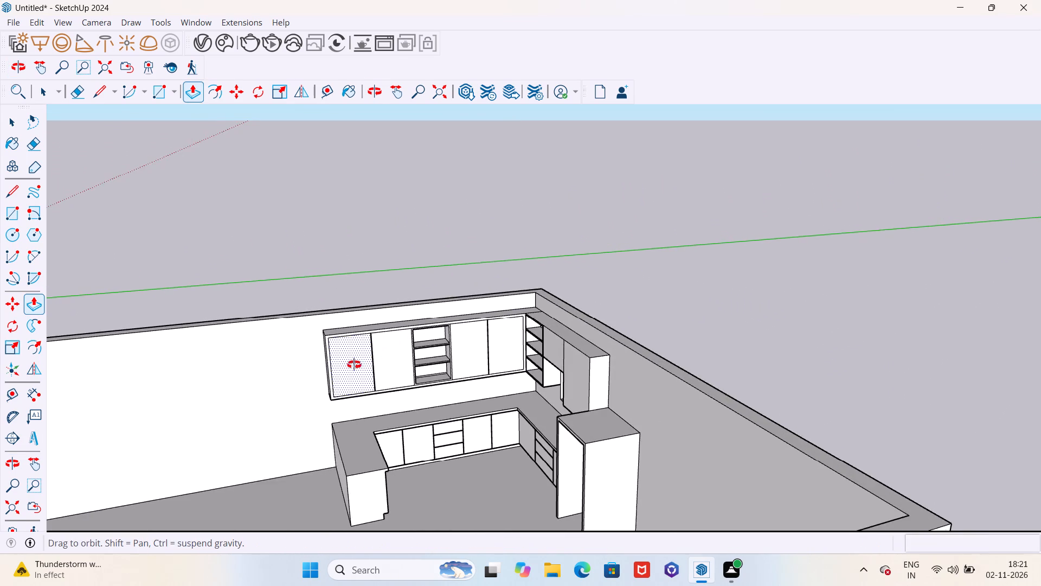
middle_click_drag(354, 365, 556, 373)
scroll(621, 380, "up", 5)
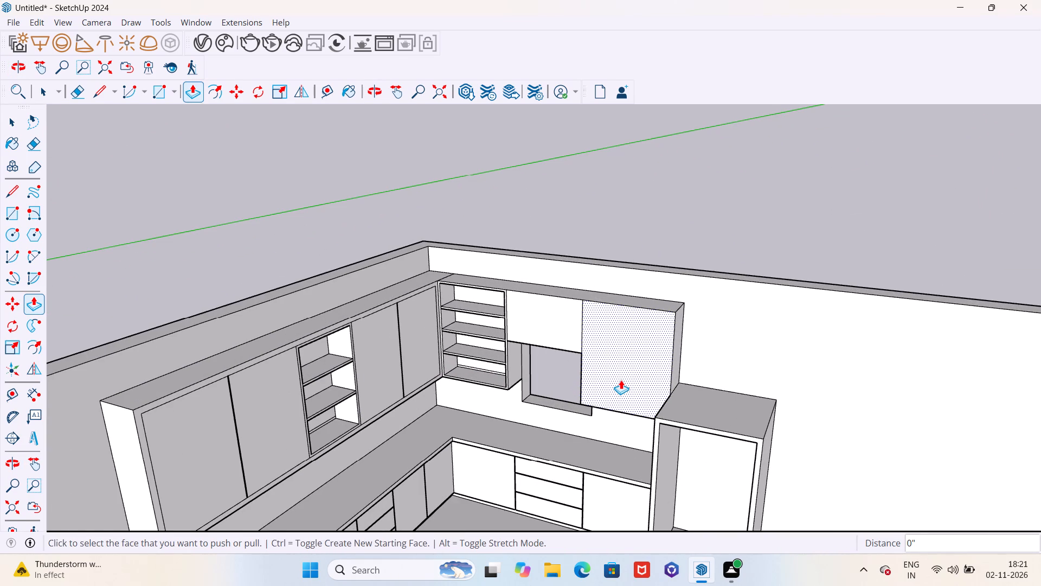
key("space")
middle_click_drag(606, 379, 606, 379)
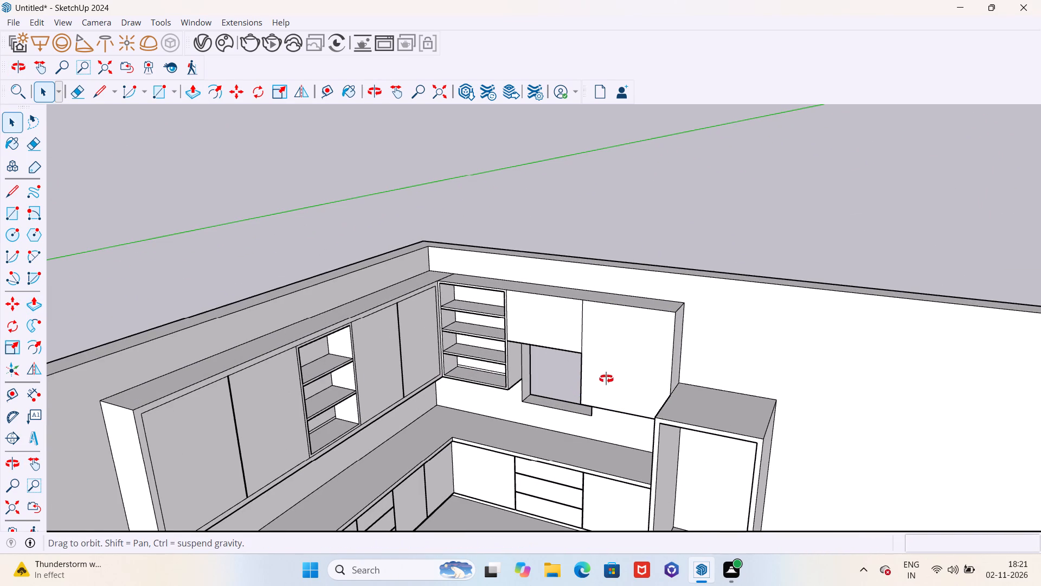
middle_click_drag(606, 379, 671, 377)
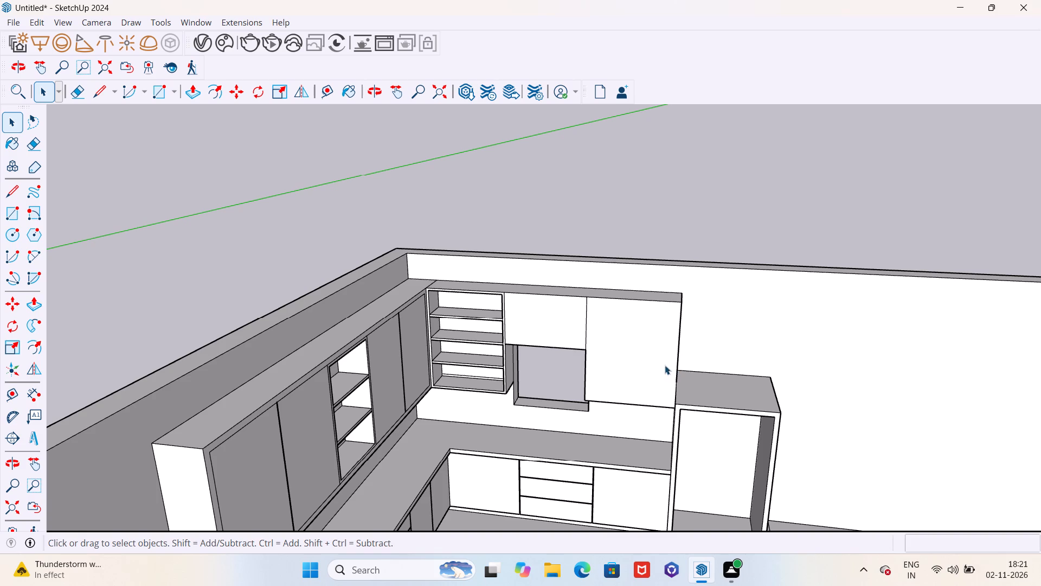
Undo the corner niche's shelves, strip copies and recess, back to the flat front with its inset border.
scroll(585, 343, "up", 3)
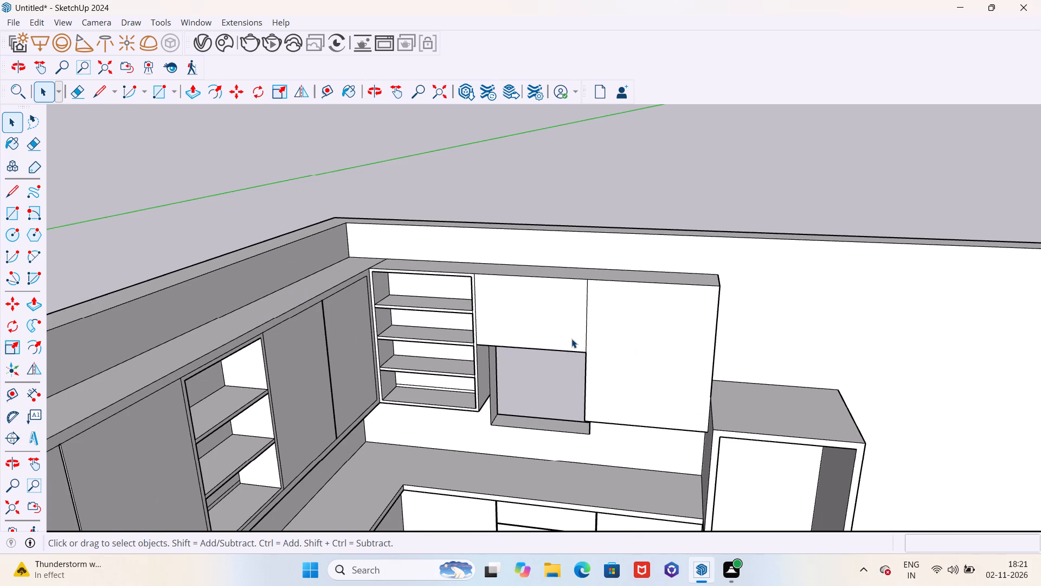
key("ctrl+z")
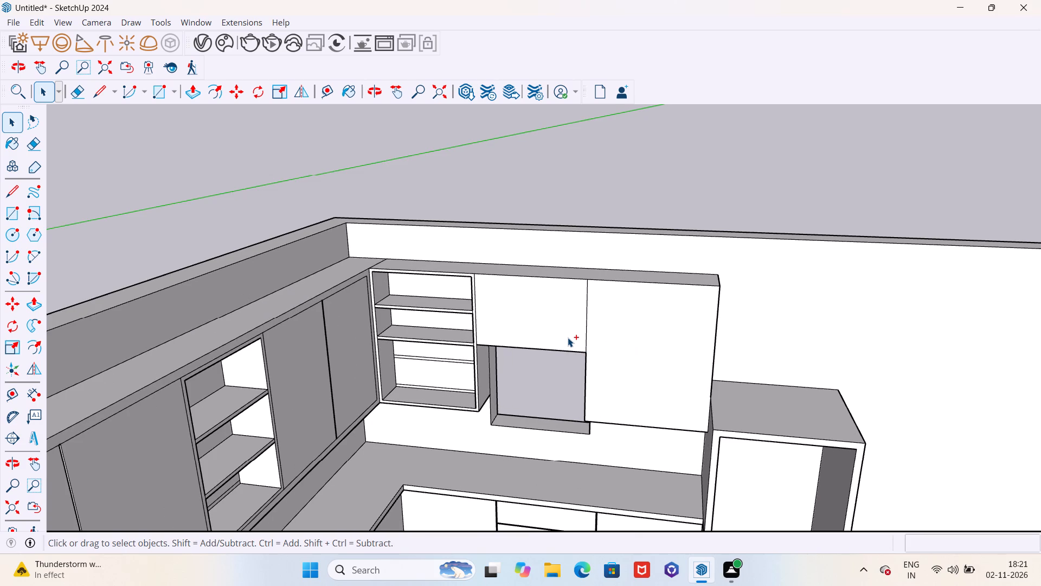
key("ctrl+z")
key("ctrl+z")
key("ctrl+z")
key("ctrl+z")
key("ctrl+z")
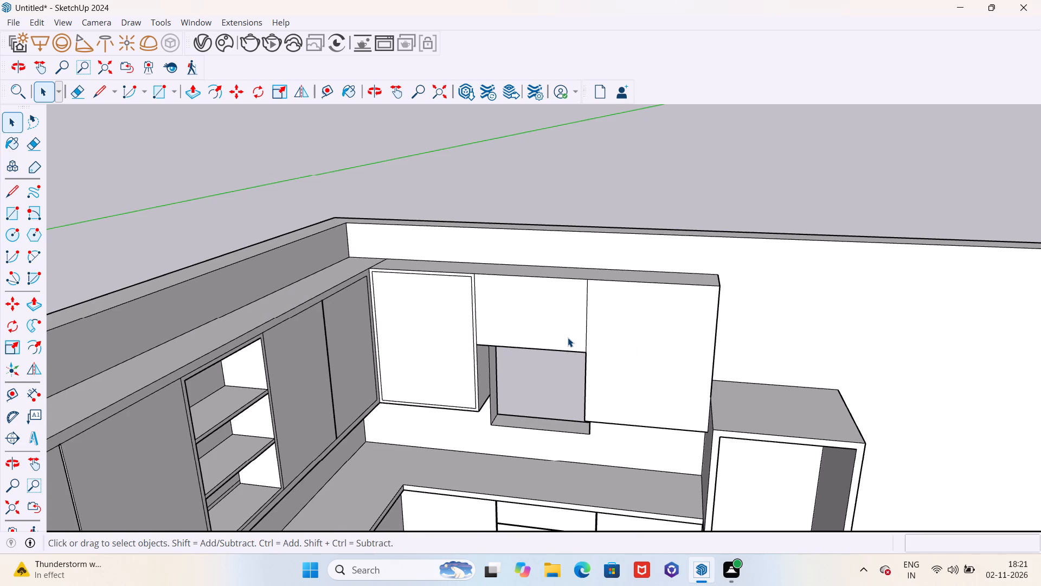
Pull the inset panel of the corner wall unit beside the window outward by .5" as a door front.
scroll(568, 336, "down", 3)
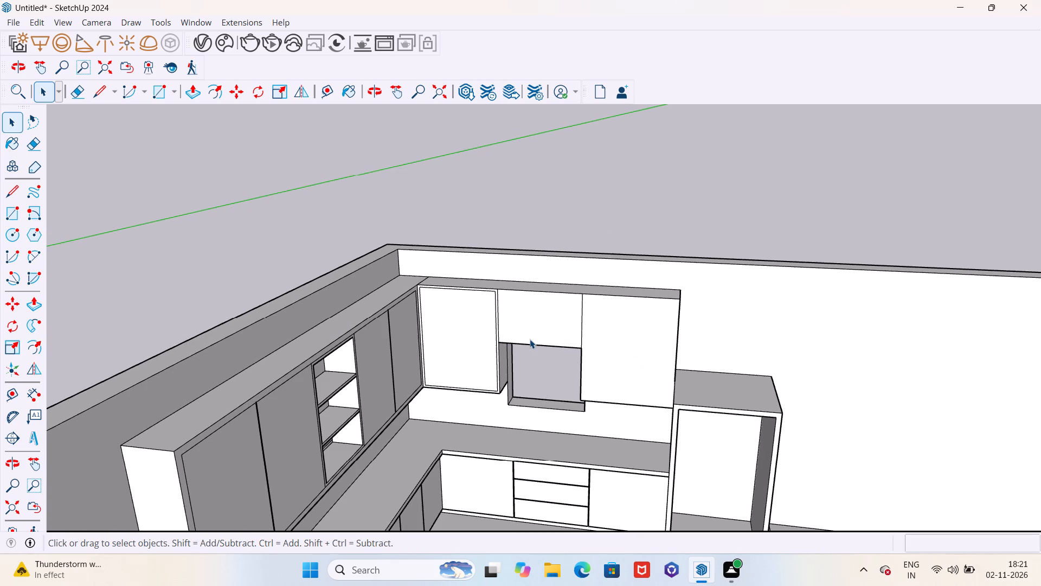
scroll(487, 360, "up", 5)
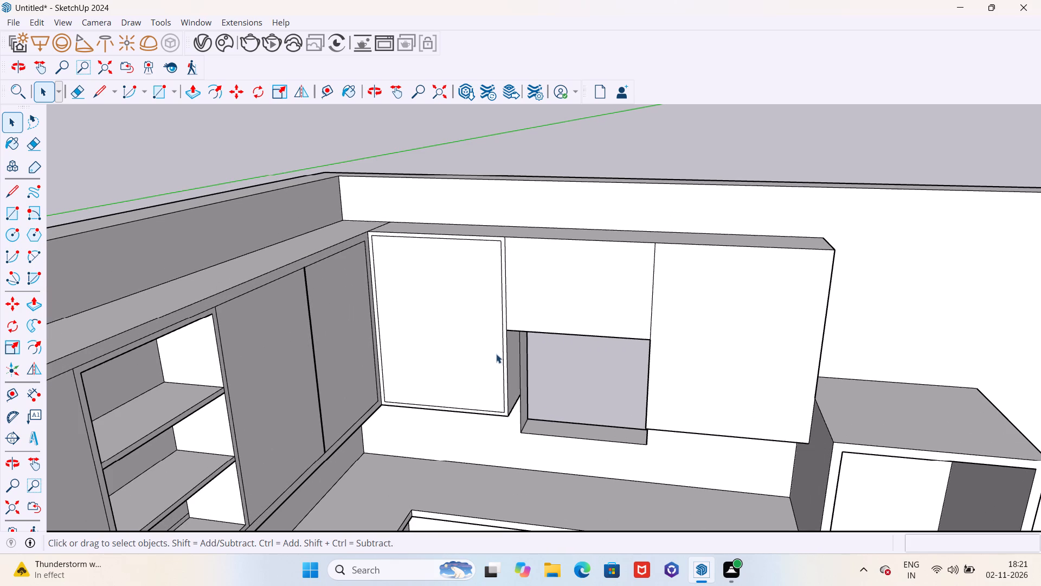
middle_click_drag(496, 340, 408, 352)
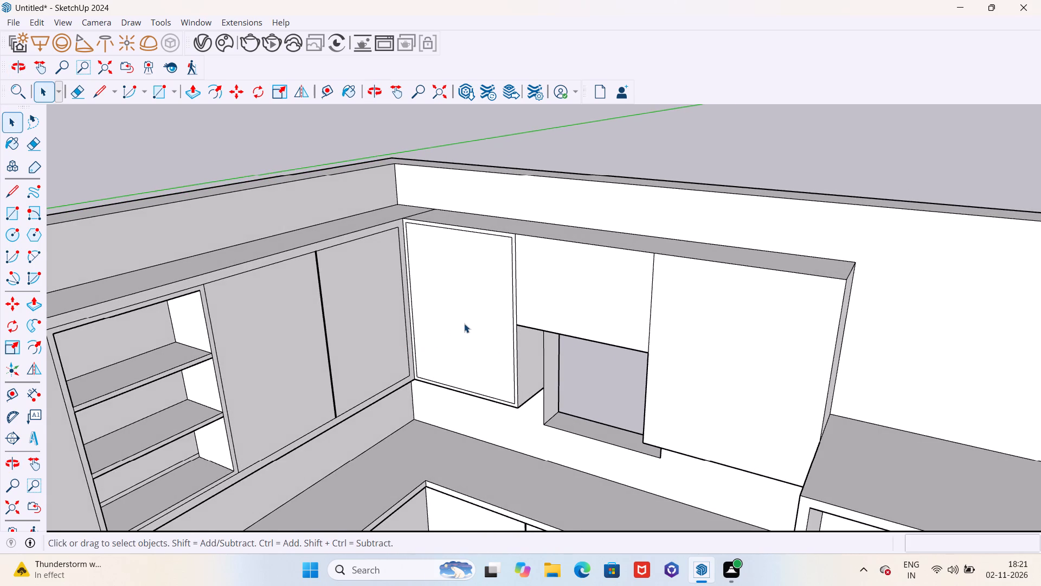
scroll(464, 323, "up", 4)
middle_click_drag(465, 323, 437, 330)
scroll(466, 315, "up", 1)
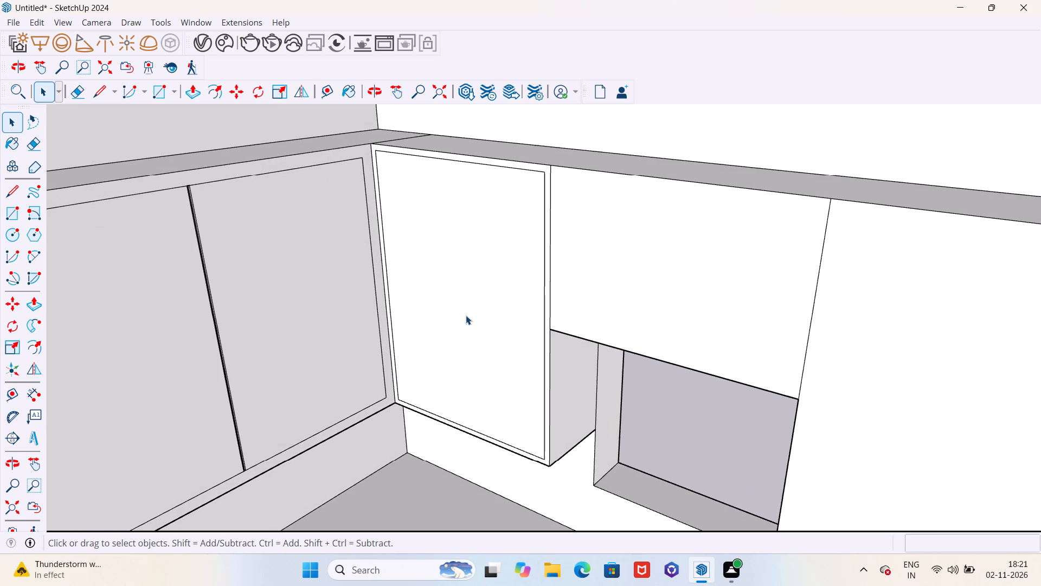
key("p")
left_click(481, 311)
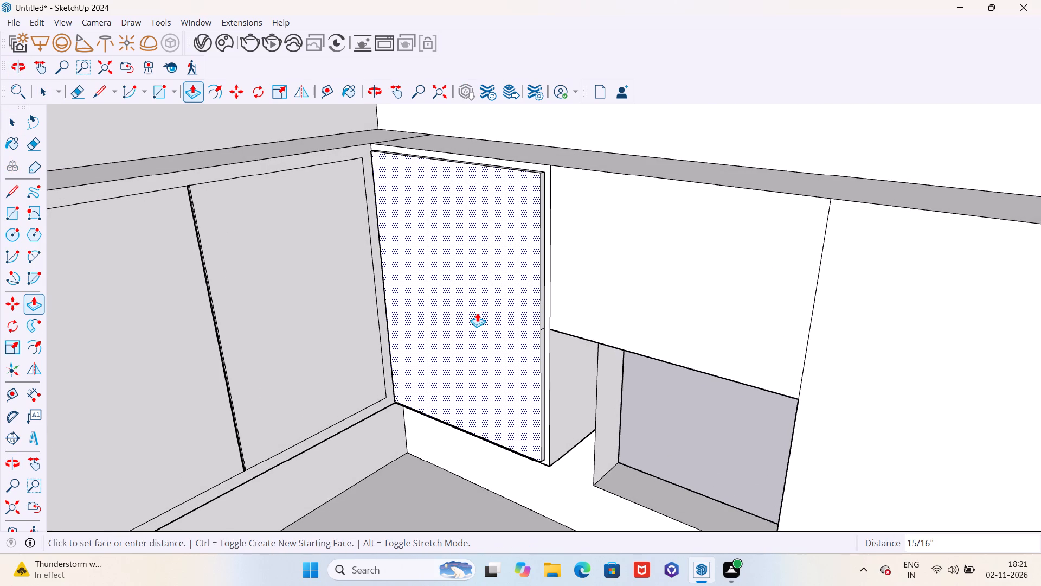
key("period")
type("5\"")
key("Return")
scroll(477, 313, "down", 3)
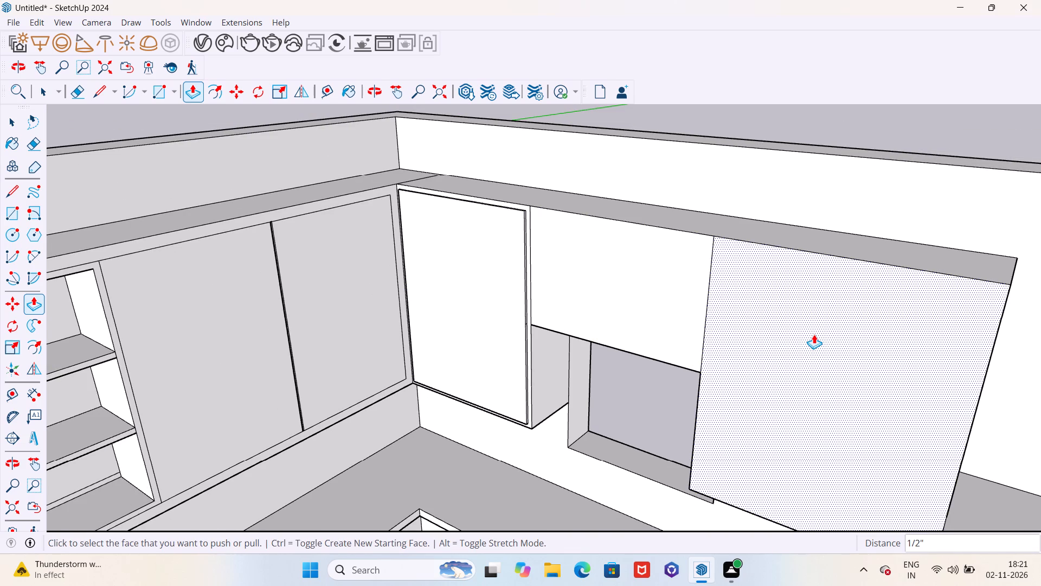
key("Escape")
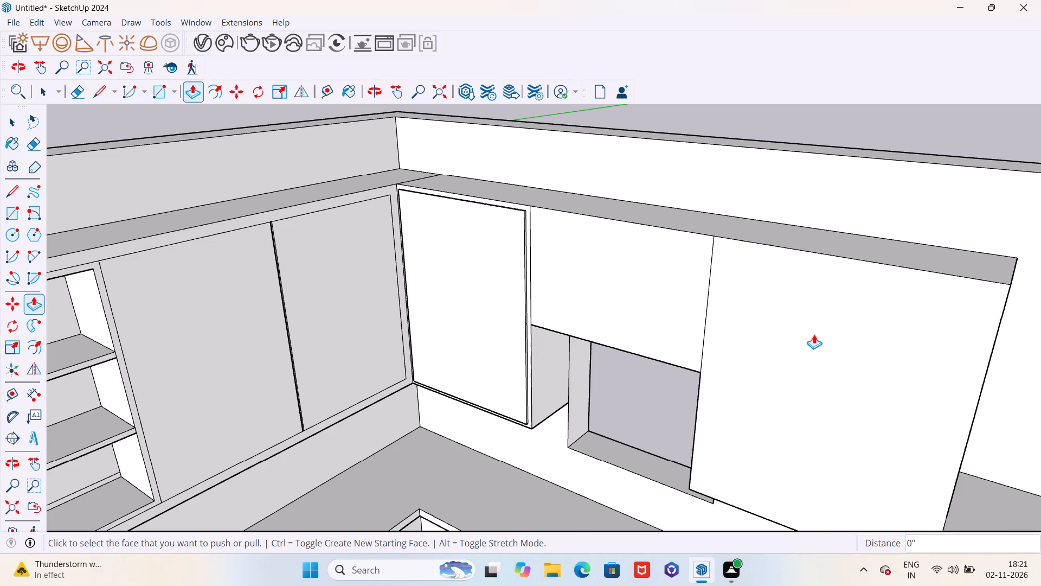
Examine the raised corner door panel against the adjoining wall units and window opening from several angles.
scroll(814, 334, "down", 3)
middle_click_drag(689, 332, 836, 316)
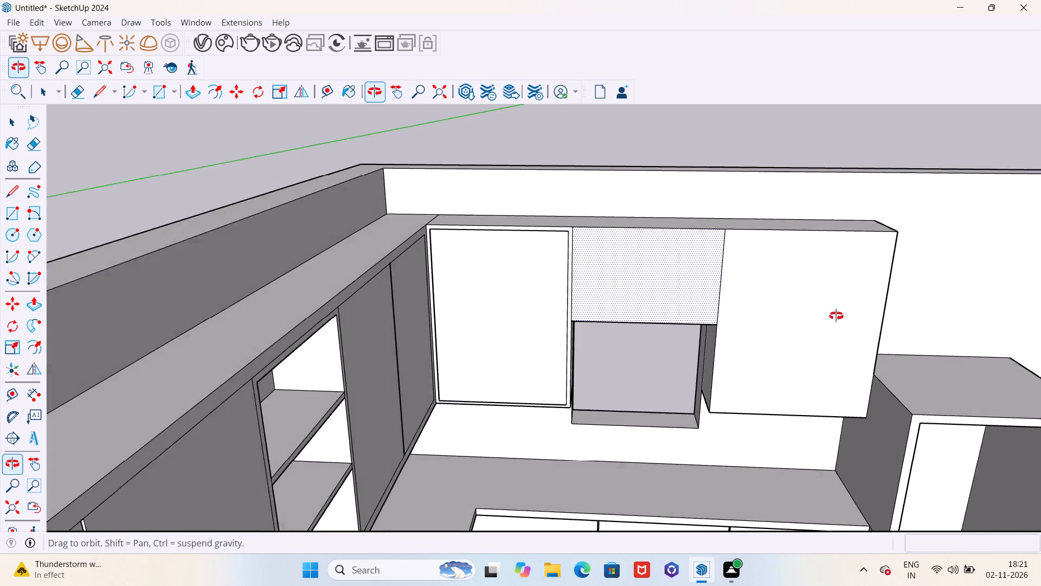
middle_click_drag(836, 316, 784, 331)
scroll(585, 285, "up", 10)
scroll(566, 284, "down", 5)
middle_click_drag(619, 293, 538, 273)
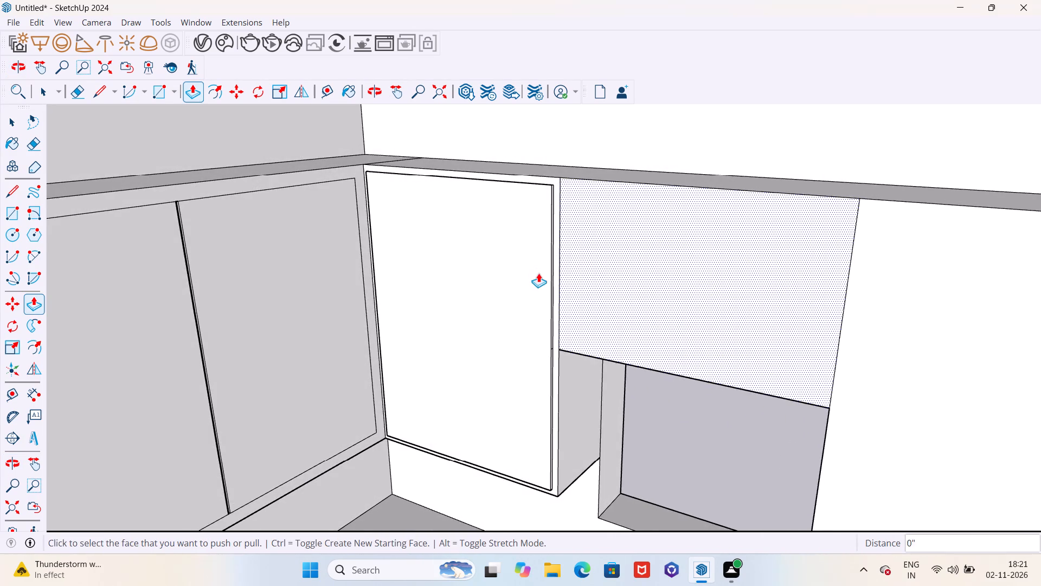
scroll(538, 273, "down", 10)
middle_click_drag(524, 304, 564, 324)
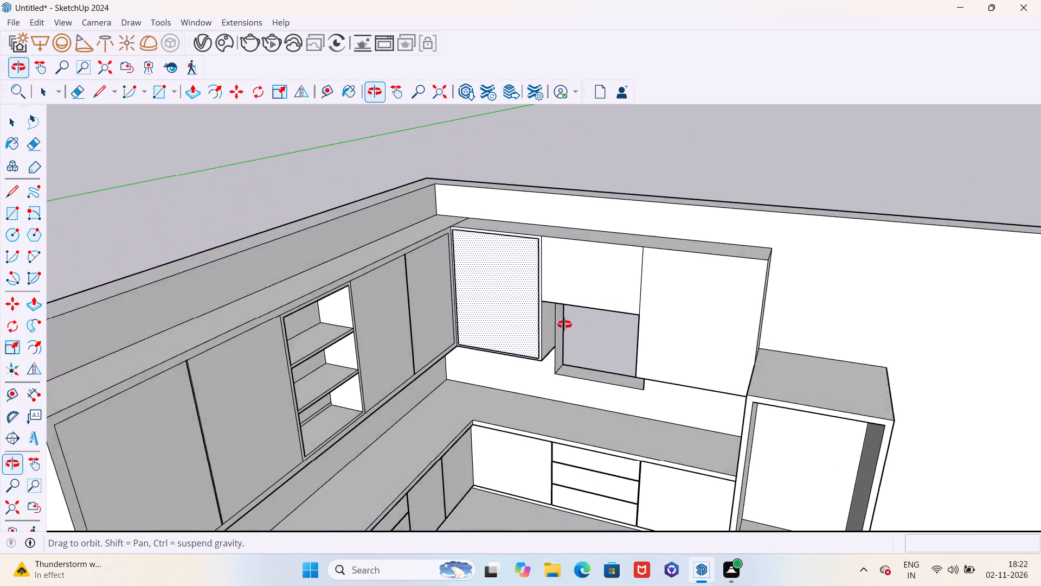
middle_click_drag(564, 324, 441, 338)
scroll(529, 345, "up", 5)
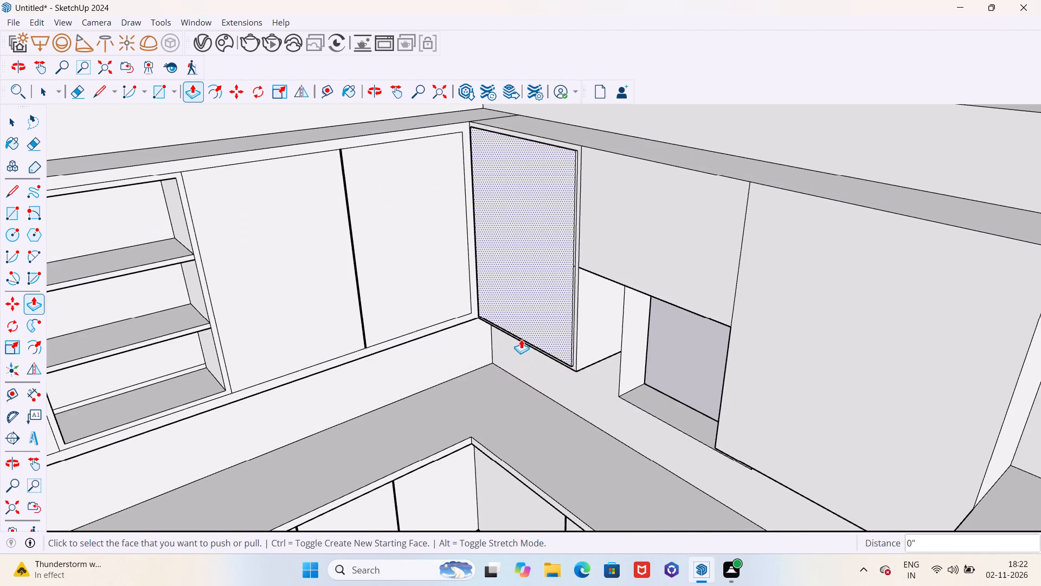
middle_click_drag(521, 339, 531, 346)
scroll(524, 345, "down", 4)
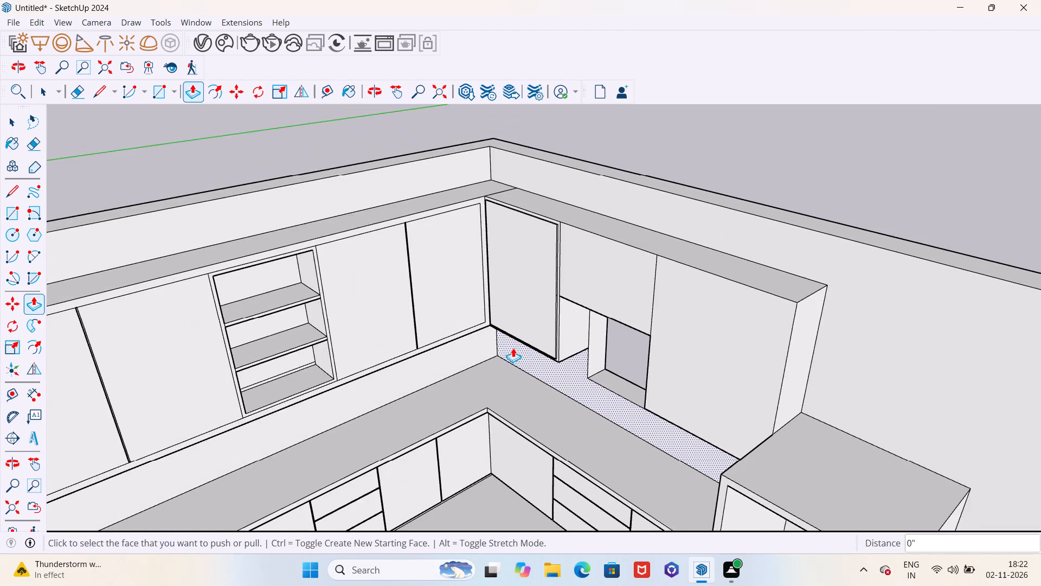
middle_click_drag(504, 348, 597, 339)
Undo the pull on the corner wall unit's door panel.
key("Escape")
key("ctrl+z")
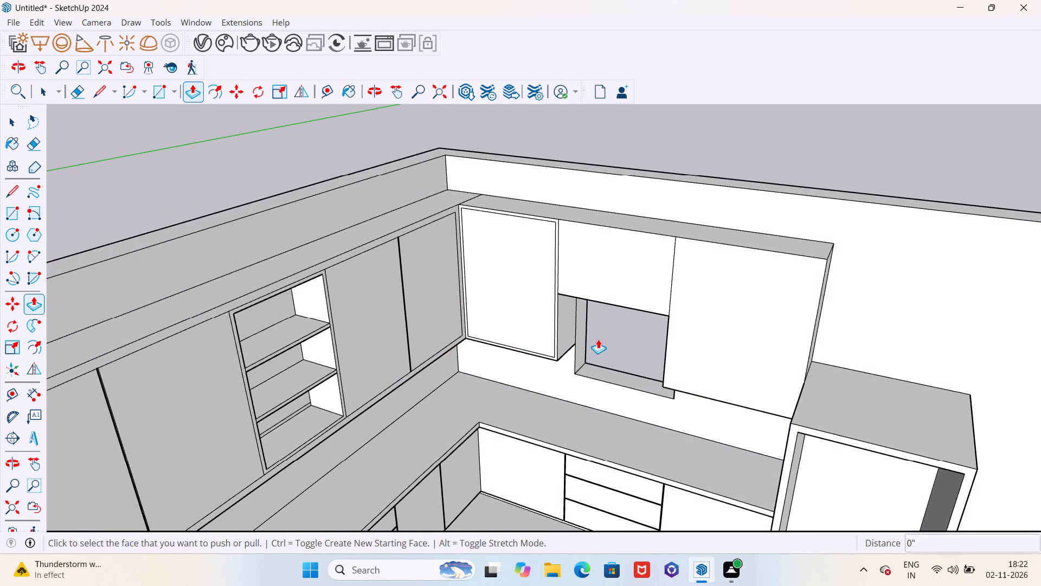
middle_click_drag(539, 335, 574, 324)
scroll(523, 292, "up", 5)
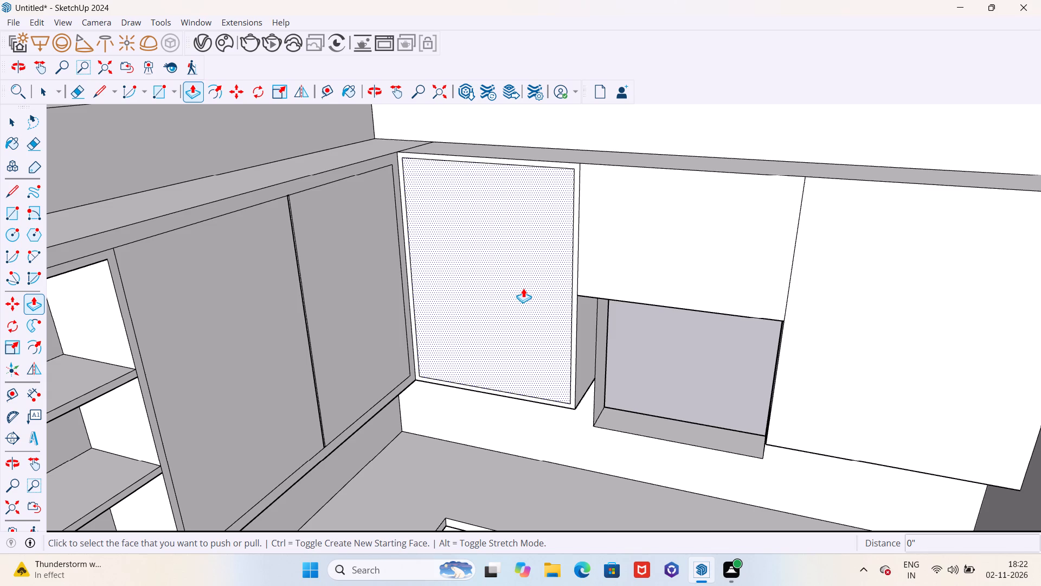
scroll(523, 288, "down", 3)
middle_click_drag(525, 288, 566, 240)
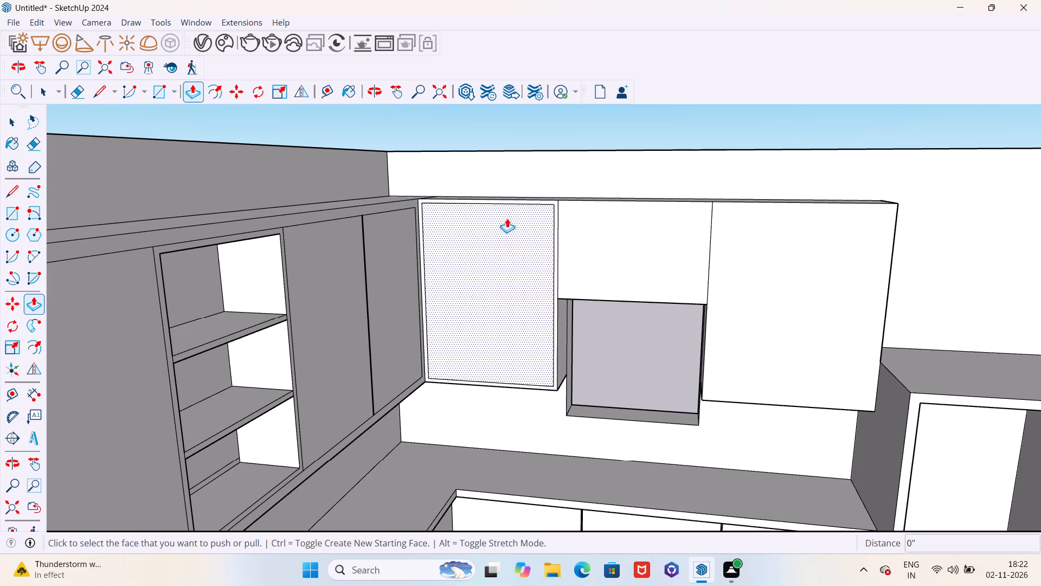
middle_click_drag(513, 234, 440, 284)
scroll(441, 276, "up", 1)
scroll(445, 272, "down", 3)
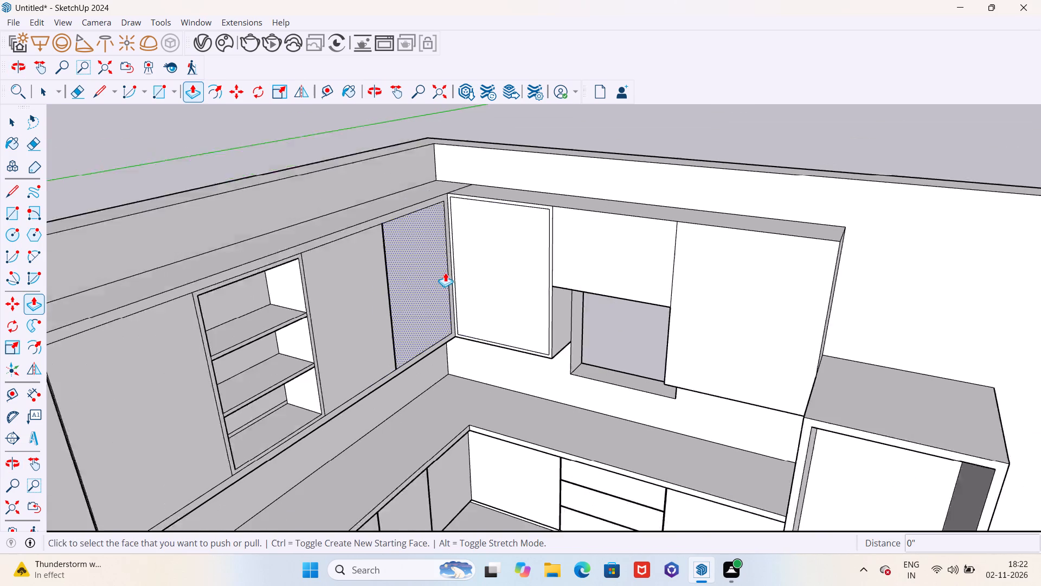
Offset the front face outline of the wall unit nearest the tall frame inward by 1".
scroll(445, 272, "down", 2)
middle_click_drag(554, 283, 525, 279)
scroll(507, 247, "down", 4)
scroll(627, 276, "up", 4)
middle_click_drag(619, 282, 665, 277)
key("f")
scroll(633, 284, "up", 3)
left_click(619, 273)
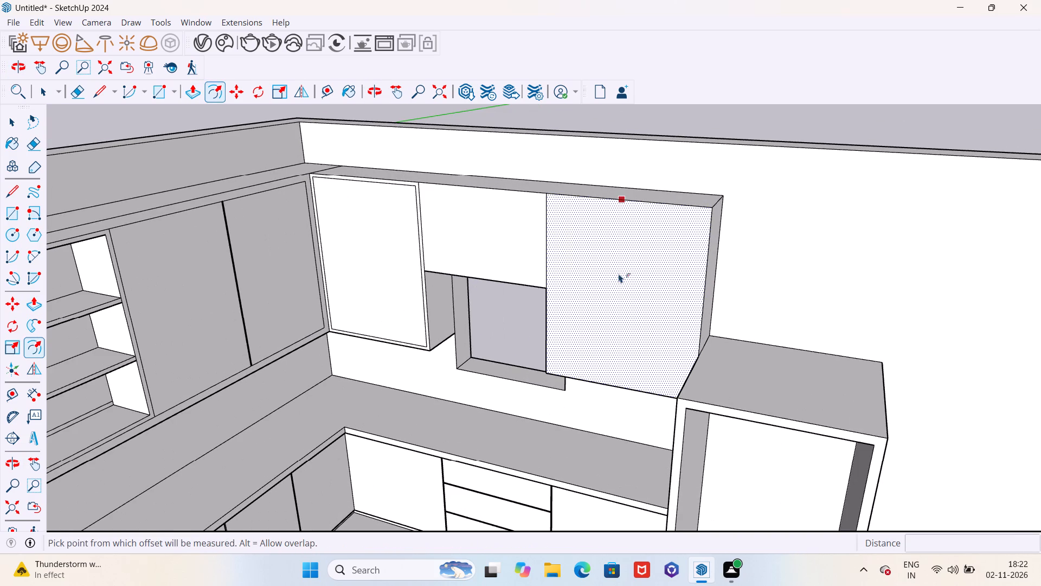
key("1")
key("shift+quotedbl")
key("Return")
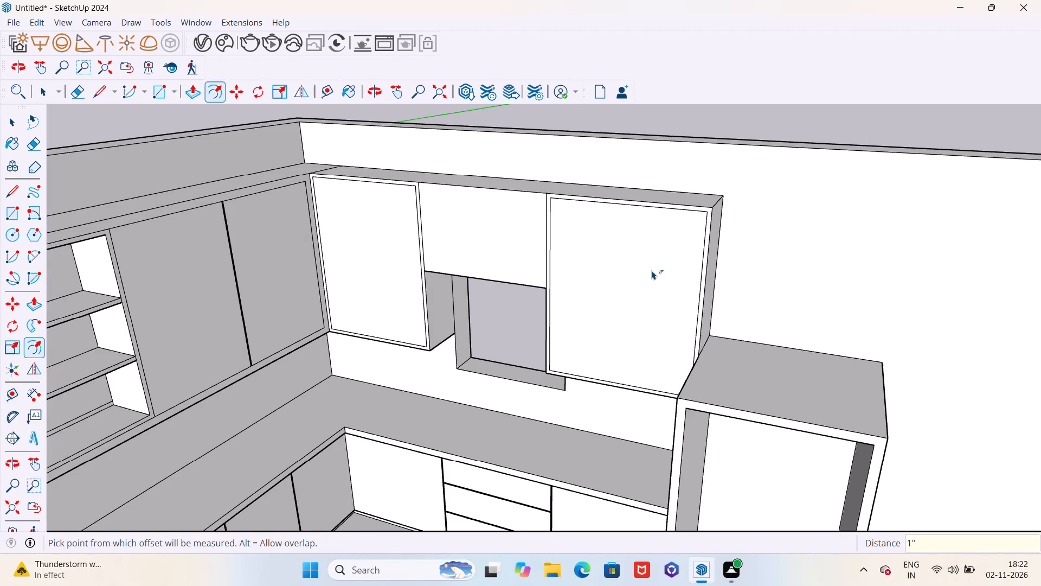
Offset the front face outline of the short wall unit above the window inward by 1".
scroll(647, 270, "down", 4)
middle_click_drag(642, 277, 671, 271)
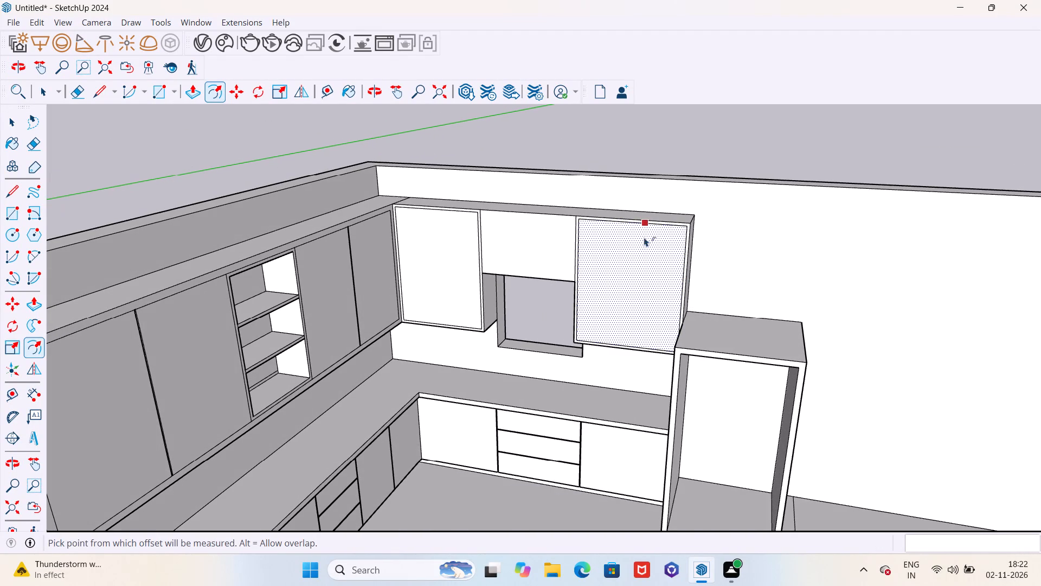
middle_click_drag(566, 244, 515, 255)
scroll(537, 250, "up", 5)
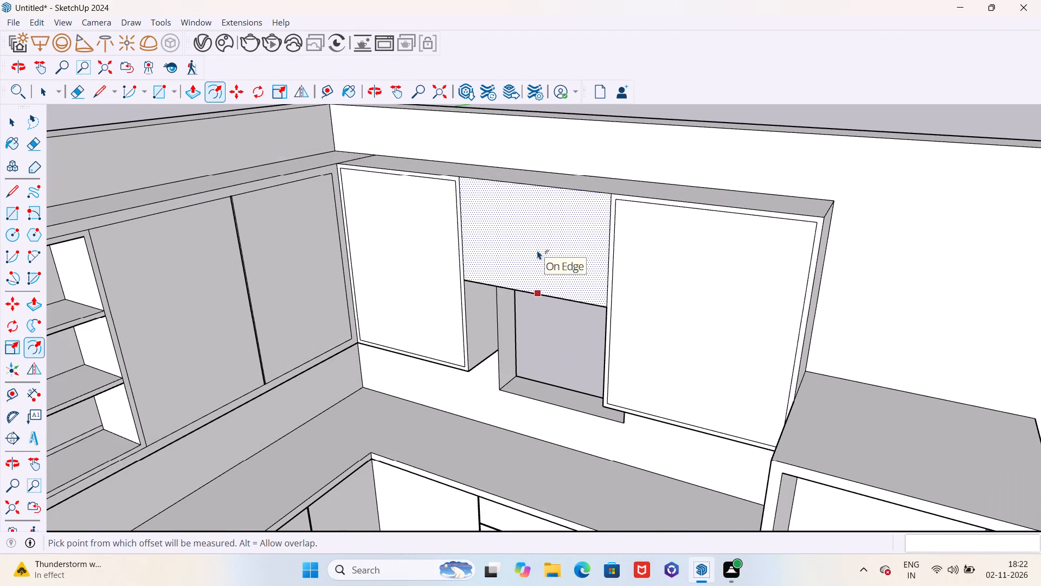
key("f")
left_click(535, 244)
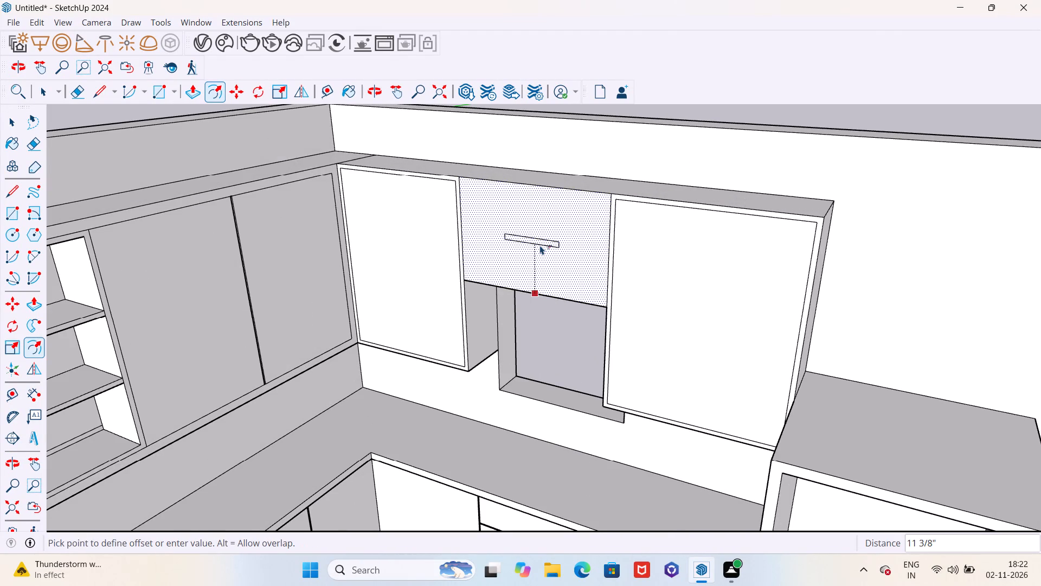
type("1\"")
key("Return")
middle_click_drag(540, 245, 525, 249)
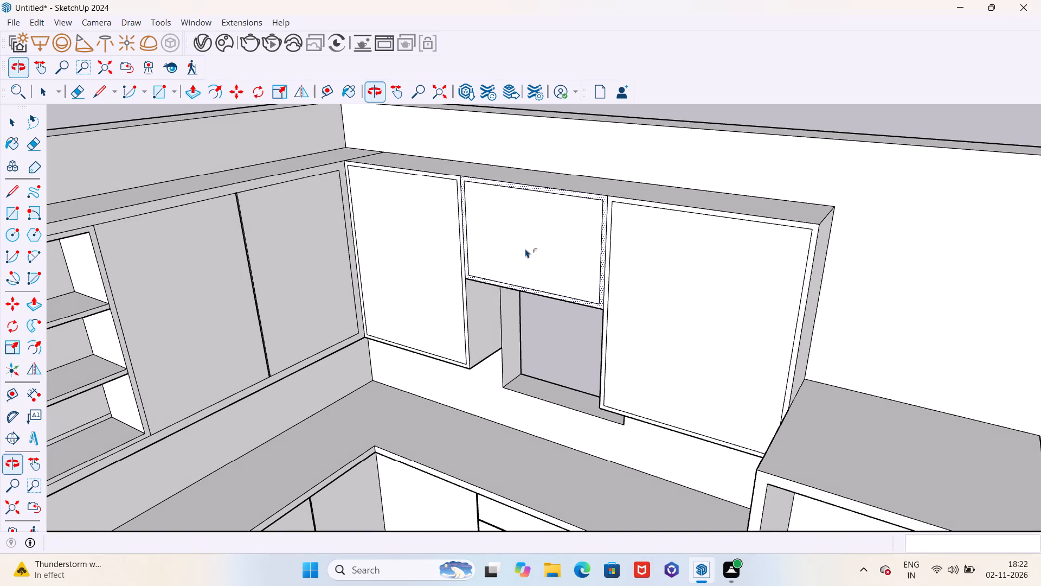
Push the inset panel above the window in by 1' to form an open niche.
key("p")
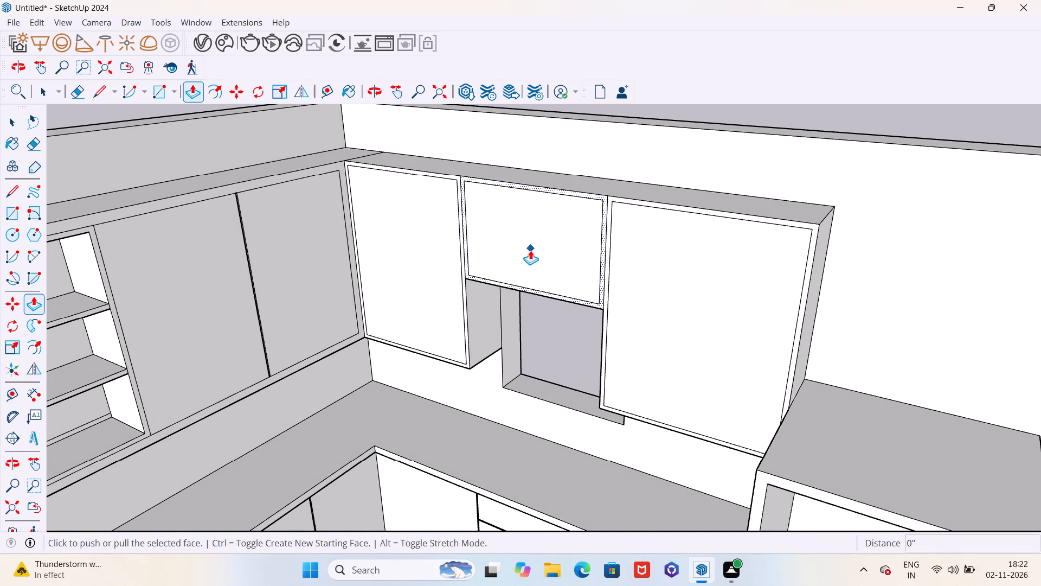
key("Escape")
key("space")
left_click(530, 251)
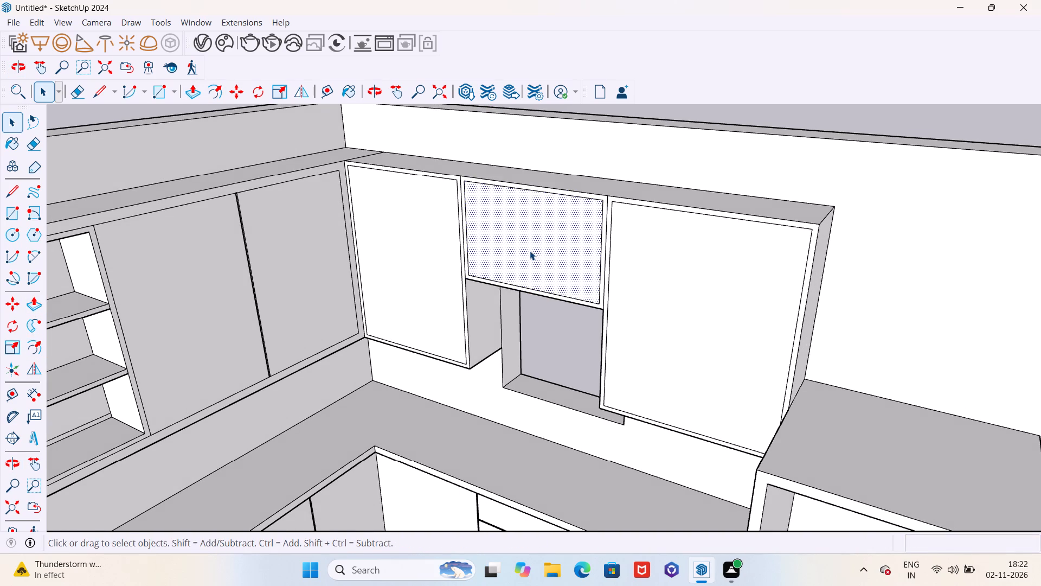
key("p")
left_click(532, 244)
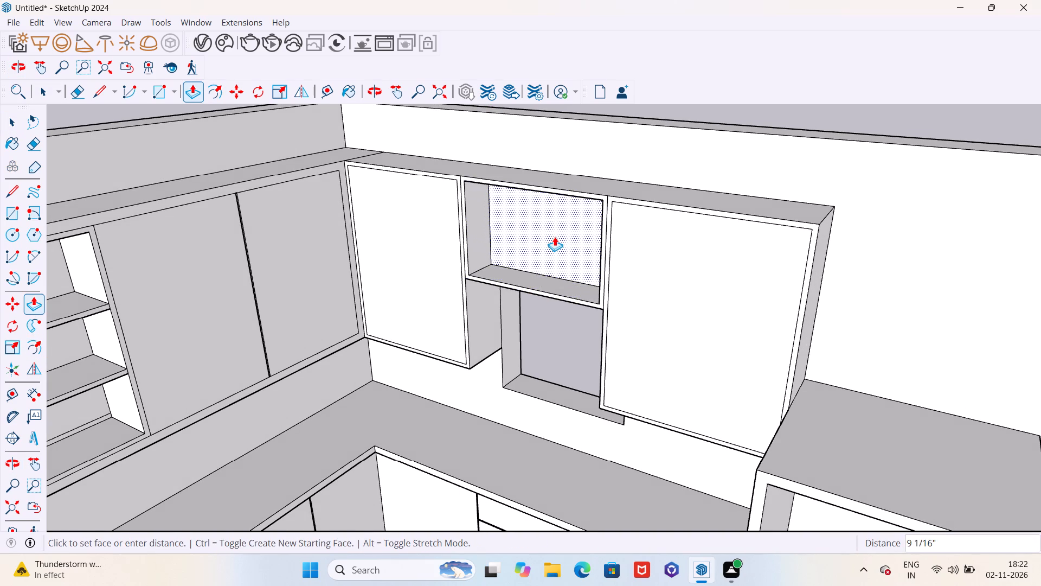
type("1'")
key("Return")
middle_click_drag(555, 238, 547, 244)
middle_click_drag(544, 255, 544, 256)
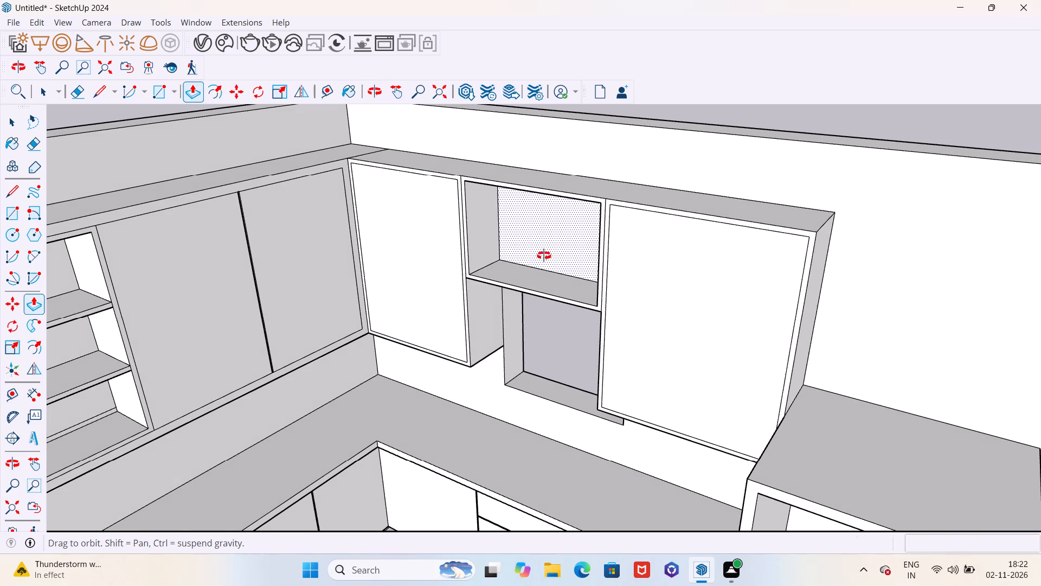
Copy the bottom edge of the niche's back face above the window 1" upward to outline a shelf strip.
middle_click_drag(544, 256, 612, 207)
scroll(560, 256, "up", 5)
key("space")
middle_click_drag(552, 270, 564, 283)
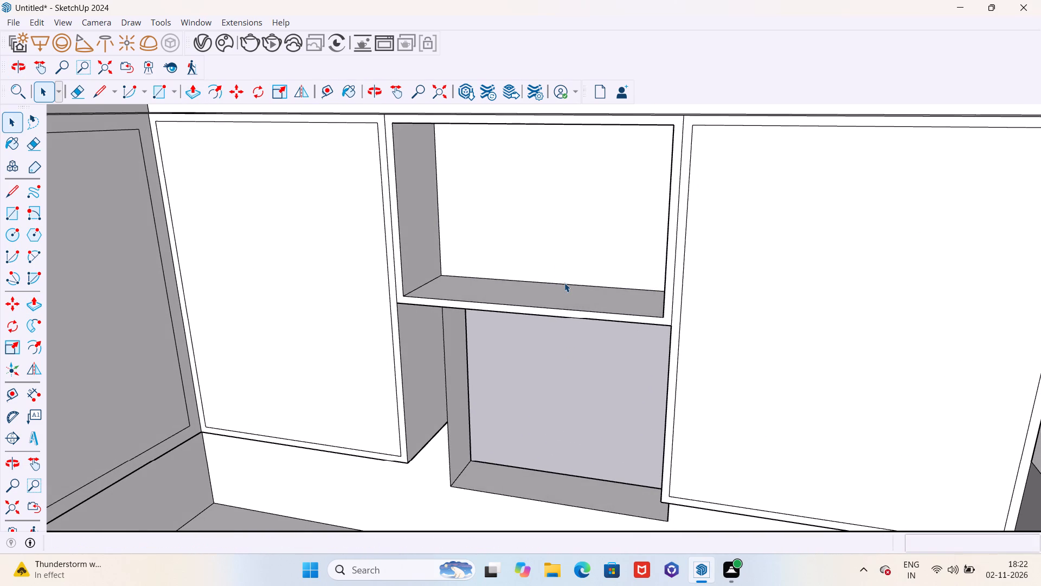
left_click(564, 283)
left_click(566, 285)
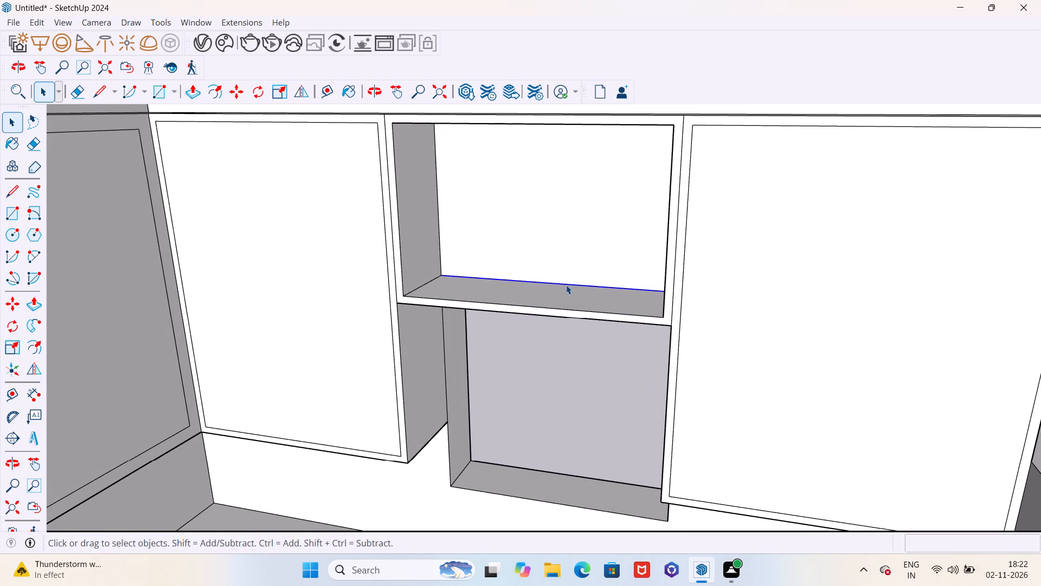
key("m")
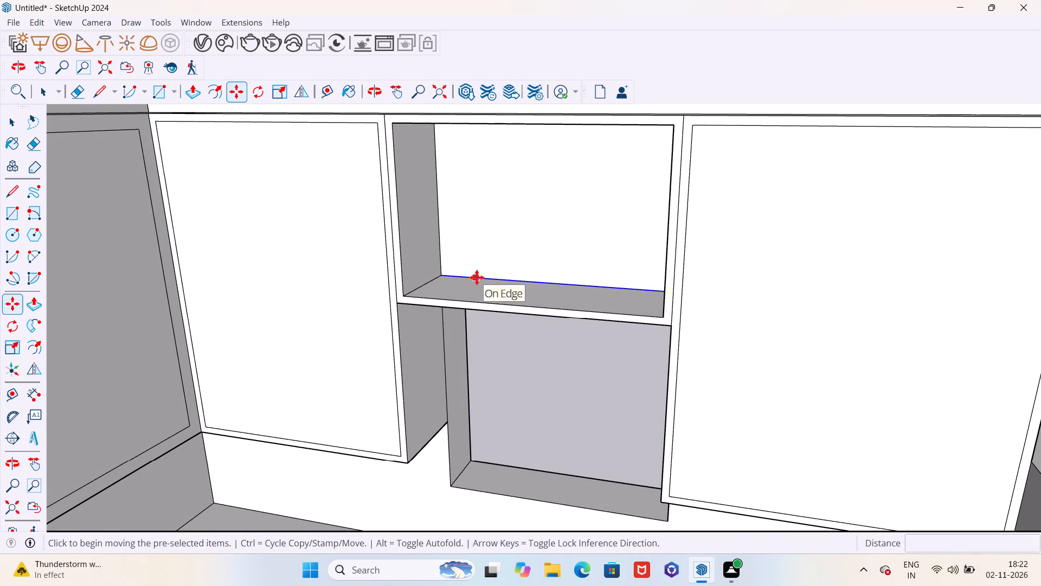
left_click(477, 277)
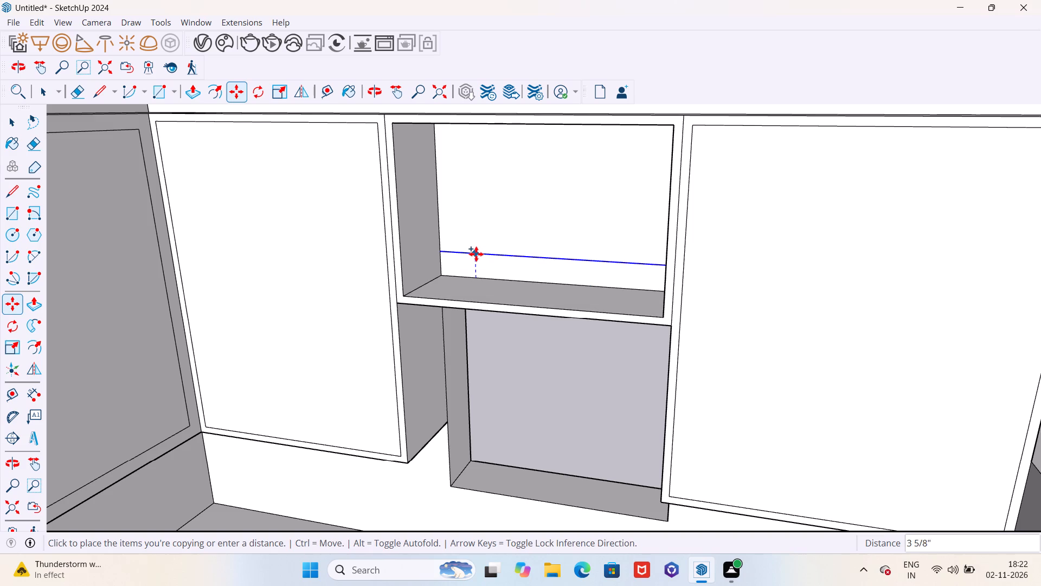
type("1\"")
key("Return")
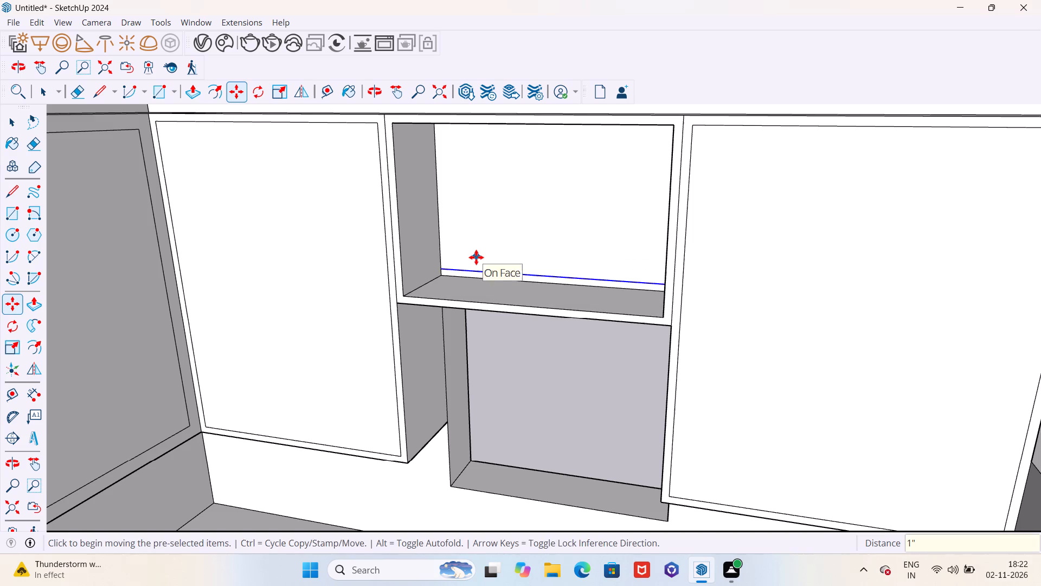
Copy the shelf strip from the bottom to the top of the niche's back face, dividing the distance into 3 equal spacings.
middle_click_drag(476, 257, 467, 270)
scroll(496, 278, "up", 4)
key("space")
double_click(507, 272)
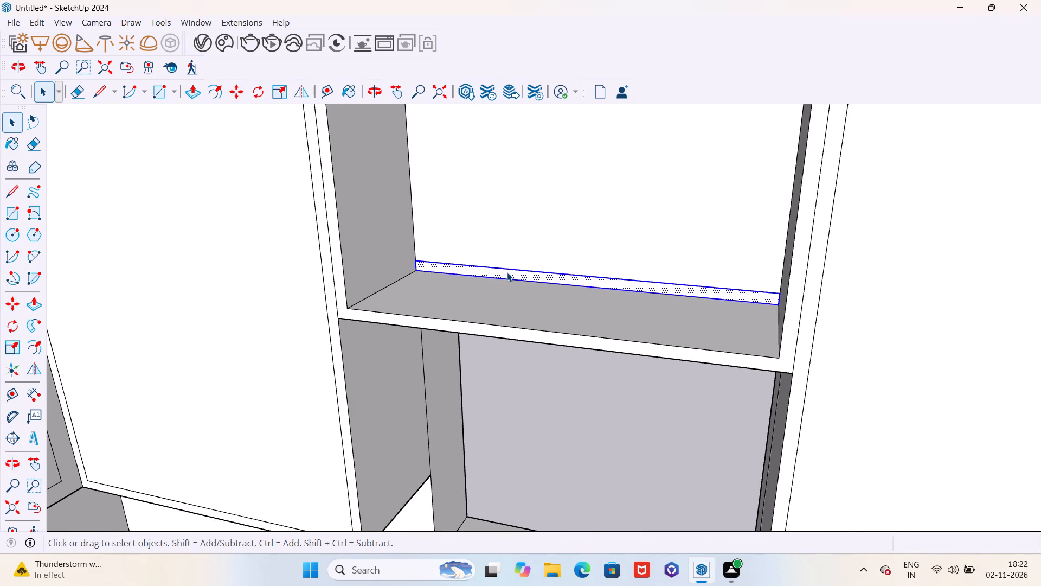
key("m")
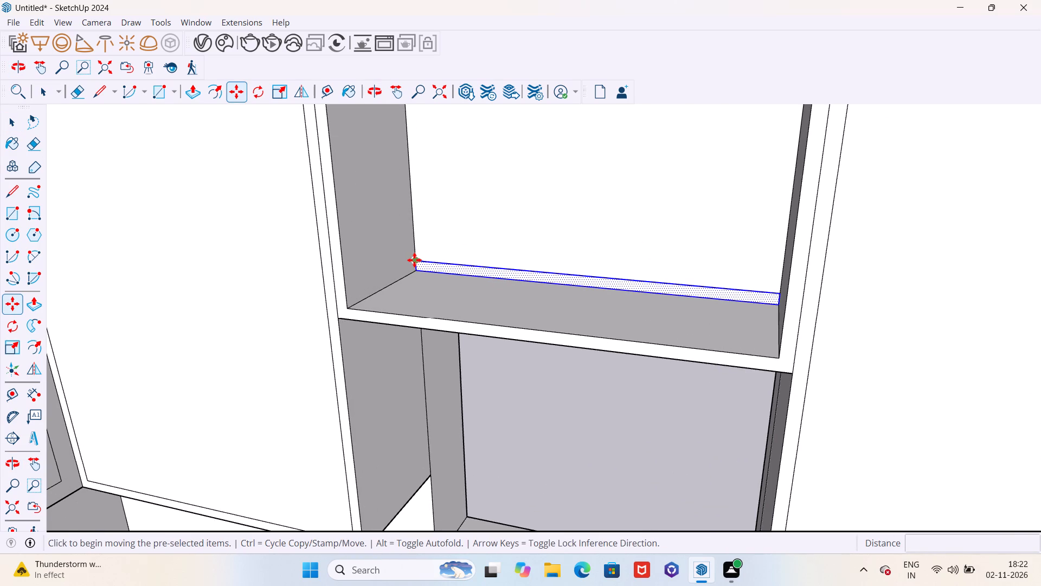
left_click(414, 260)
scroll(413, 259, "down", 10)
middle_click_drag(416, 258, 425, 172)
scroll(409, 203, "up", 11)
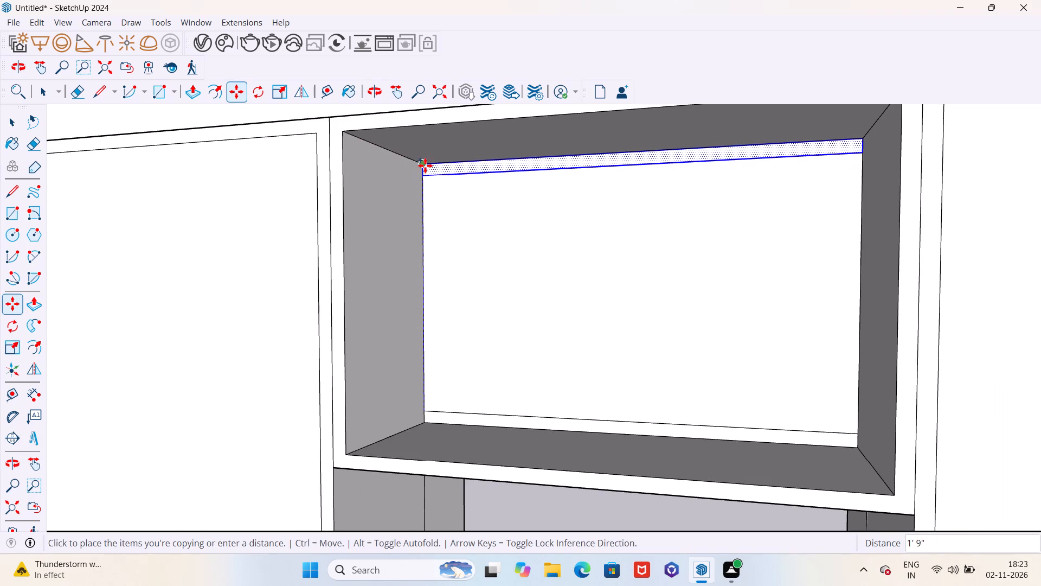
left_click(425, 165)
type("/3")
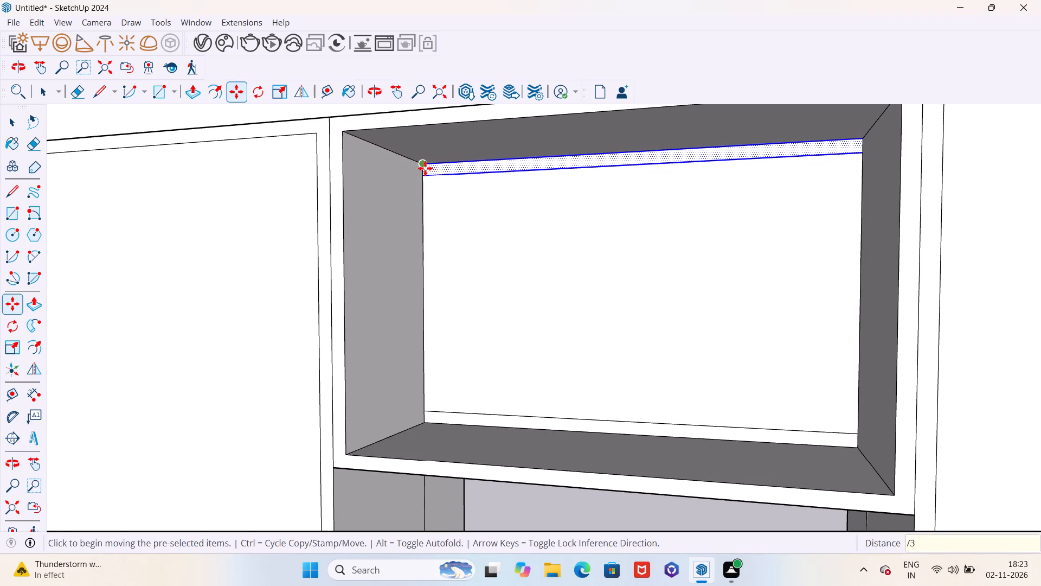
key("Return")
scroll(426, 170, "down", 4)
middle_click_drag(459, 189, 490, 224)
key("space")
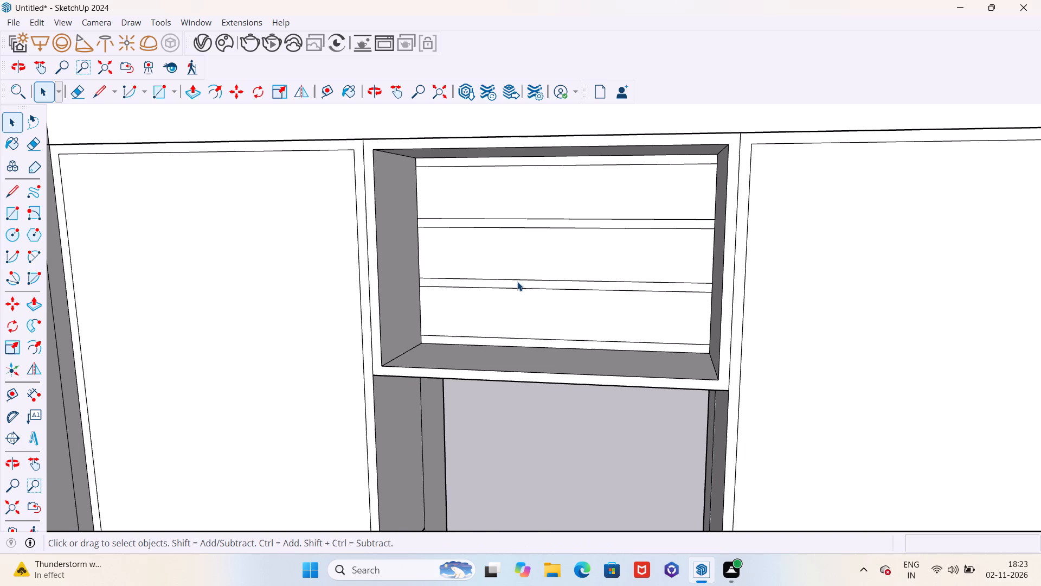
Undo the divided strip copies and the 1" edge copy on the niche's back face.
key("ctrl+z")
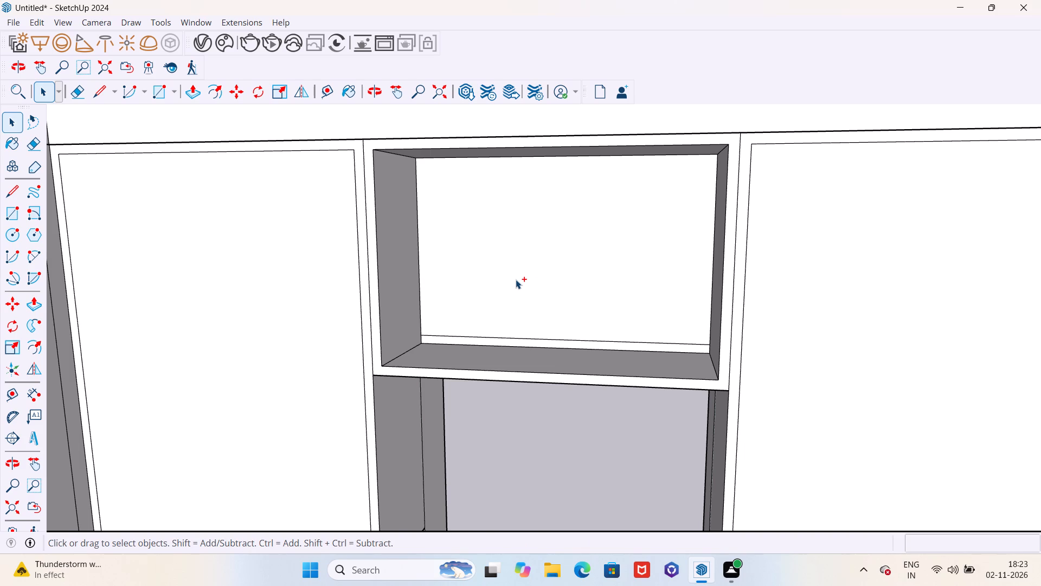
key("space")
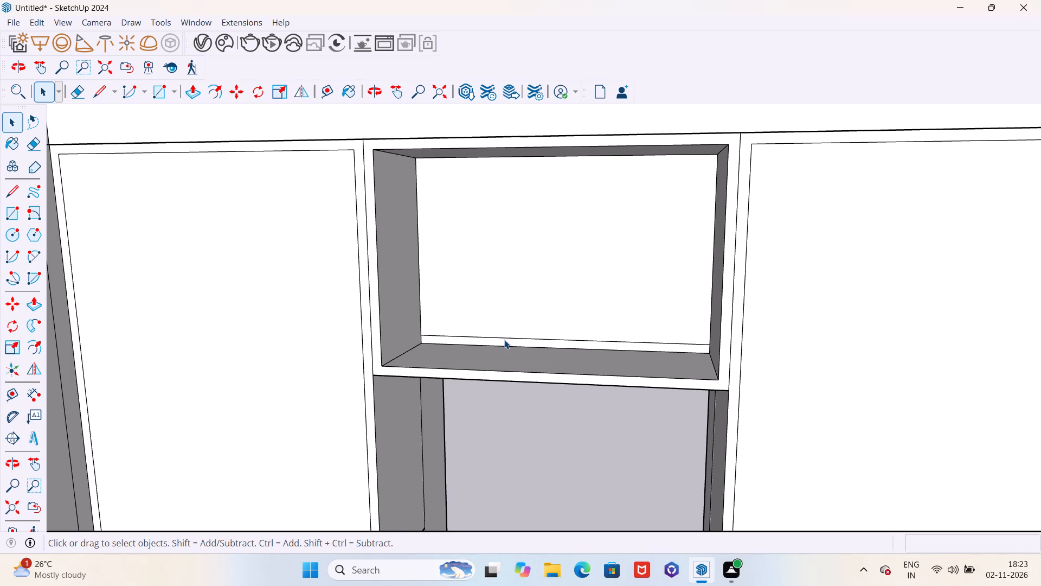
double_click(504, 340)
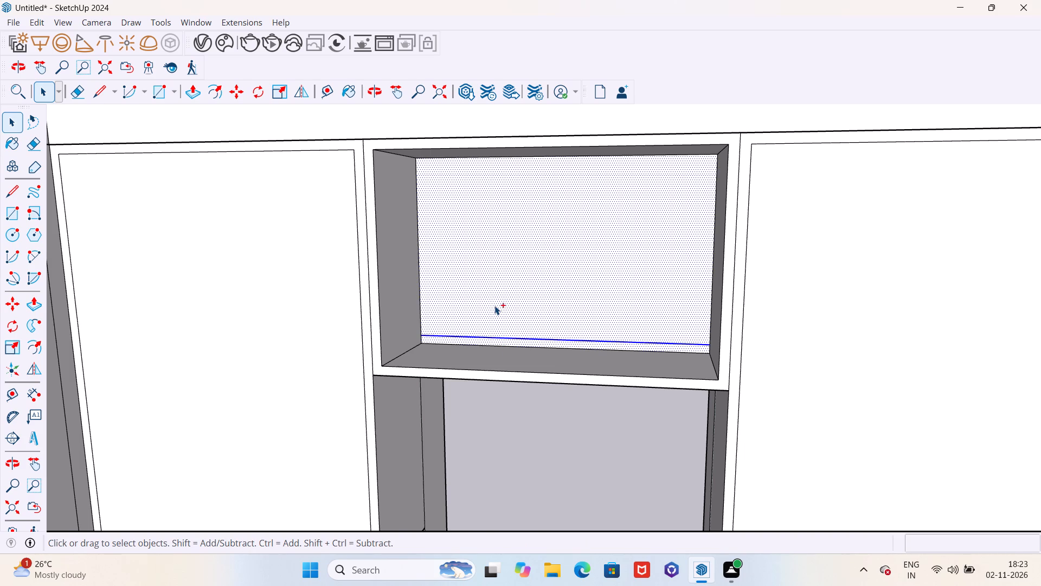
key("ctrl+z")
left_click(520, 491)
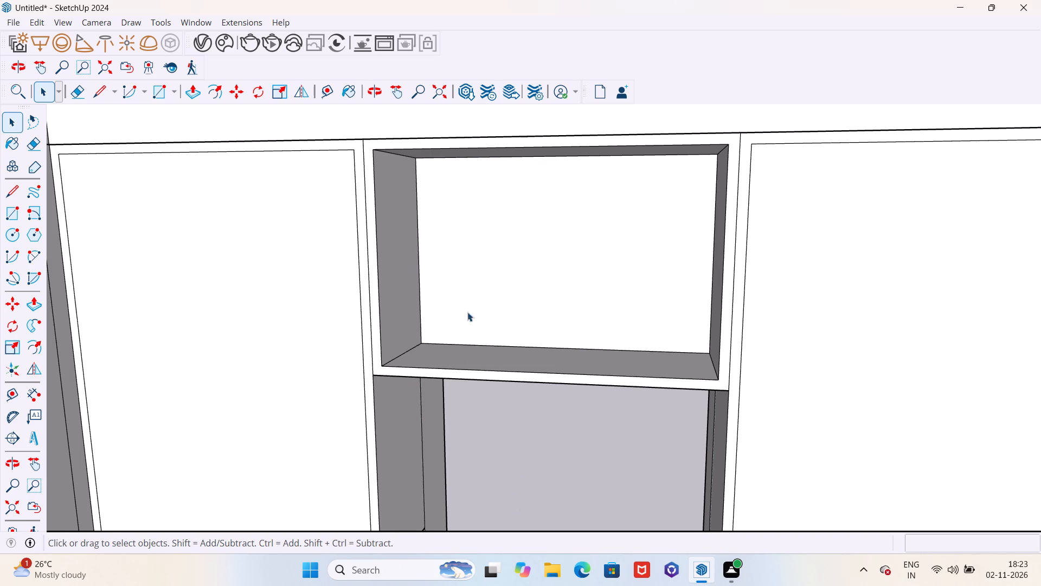
Copy the bottom edge of the niche's back face 1" upward again to outline a shelf strip.
middle_click_drag(467, 312, 484, 359)
scroll(485, 347, "up", 5)
left_click(487, 338)
middle_click_drag(491, 339, 473, 341)
key("m")
left_click(378, 327)
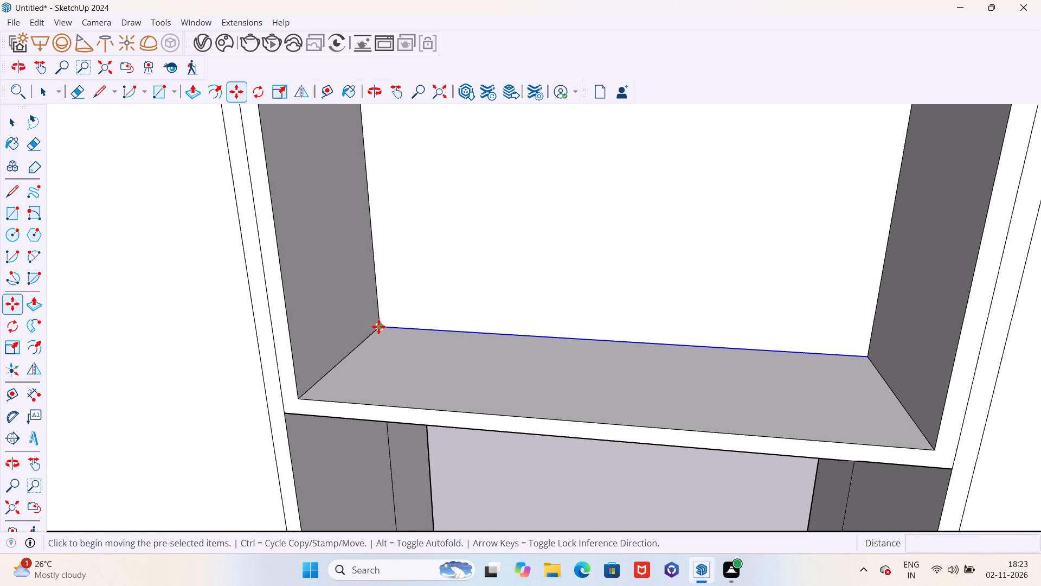
type("1\"")
key("Return")
key("space")
Copy the shelf strip 1' 9" up to the top of the niche's back face, dividing the distance into 3 equal spacings.
type("p")
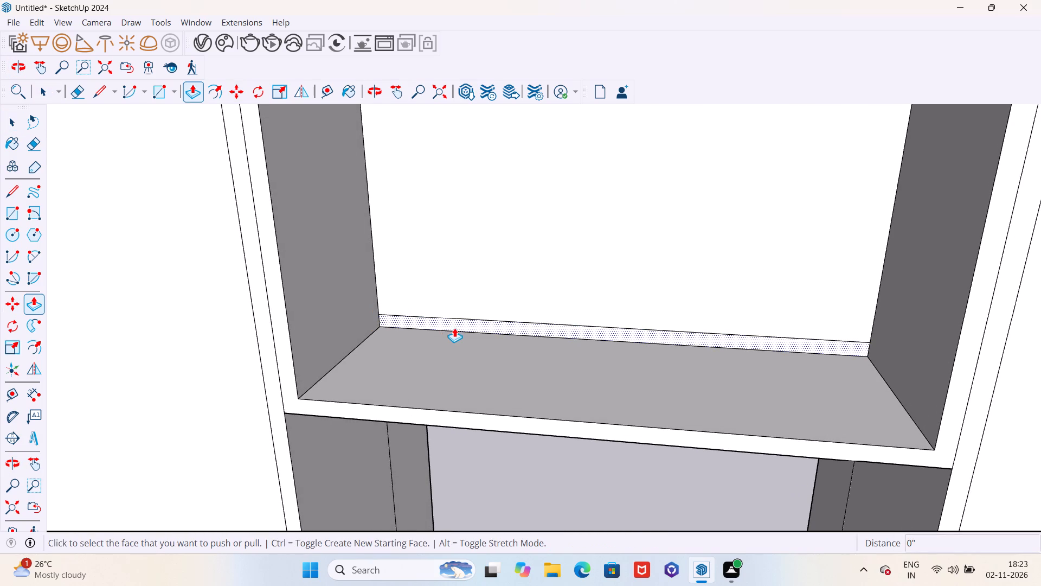
key("space")
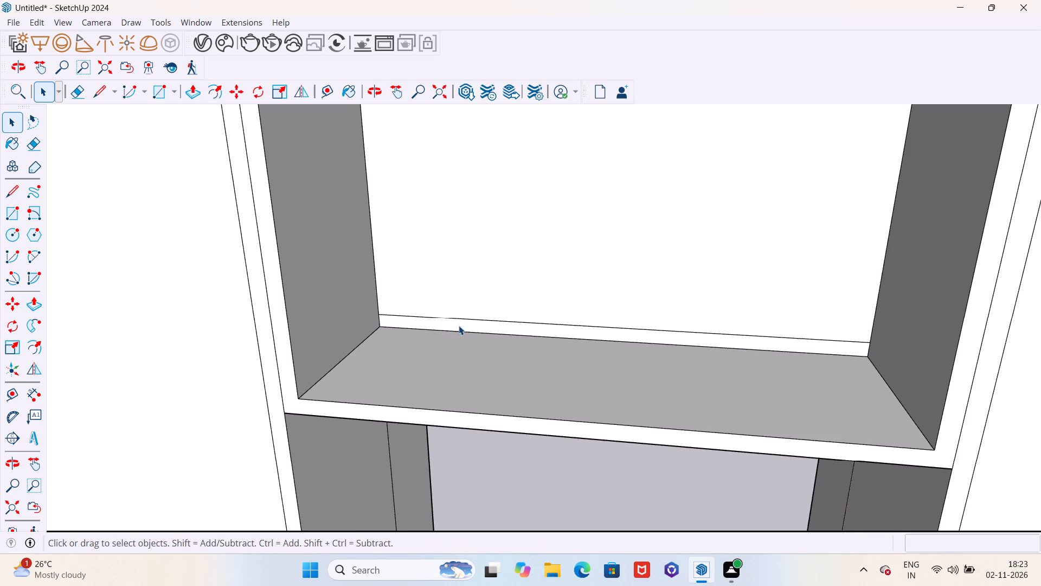
double_click(459, 326)
key("m")
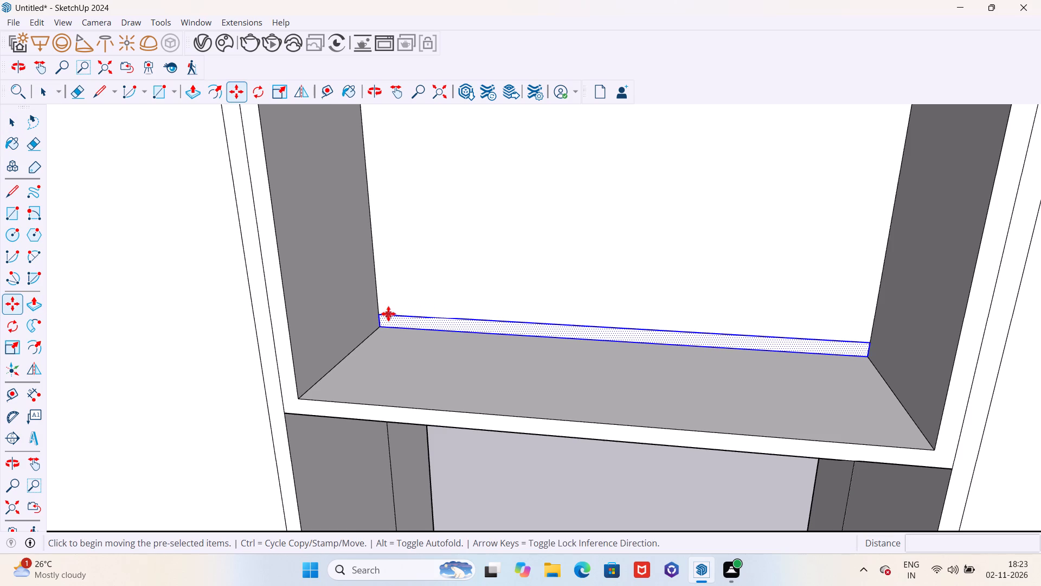
left_click(376, 314)
scroll(376, 314, "down", 5)
middle_click_drag(380, 316, 382, 214)
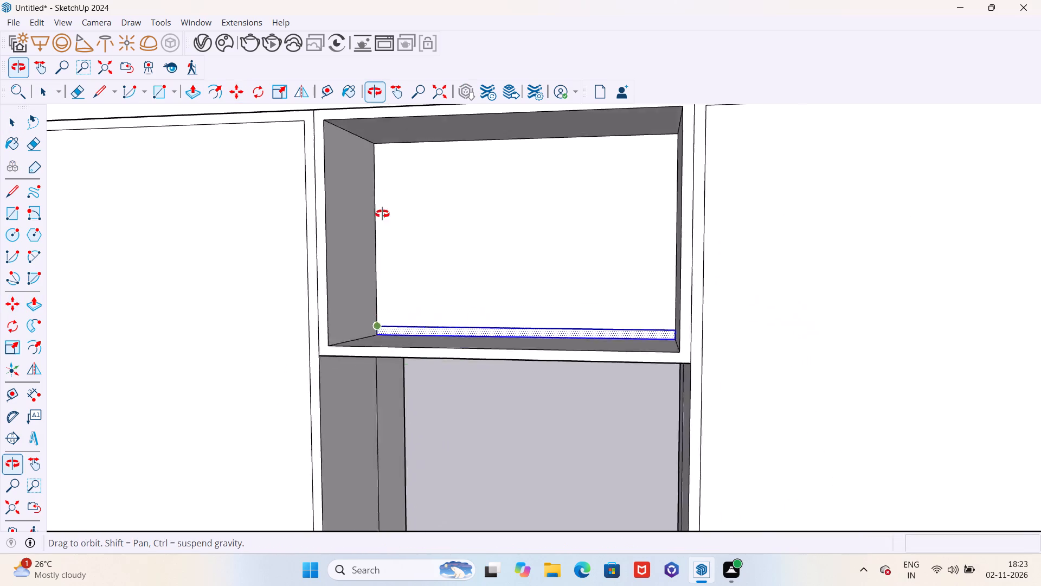
middle_click_drag(382, 214, 383, 201)
left_click(382, 159)
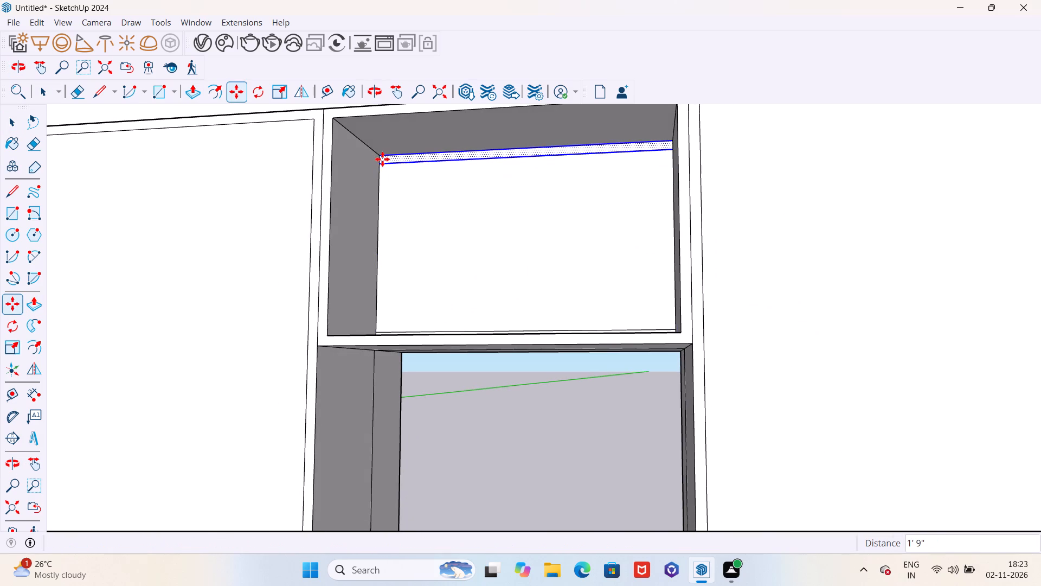
type("/3")
key("Return")
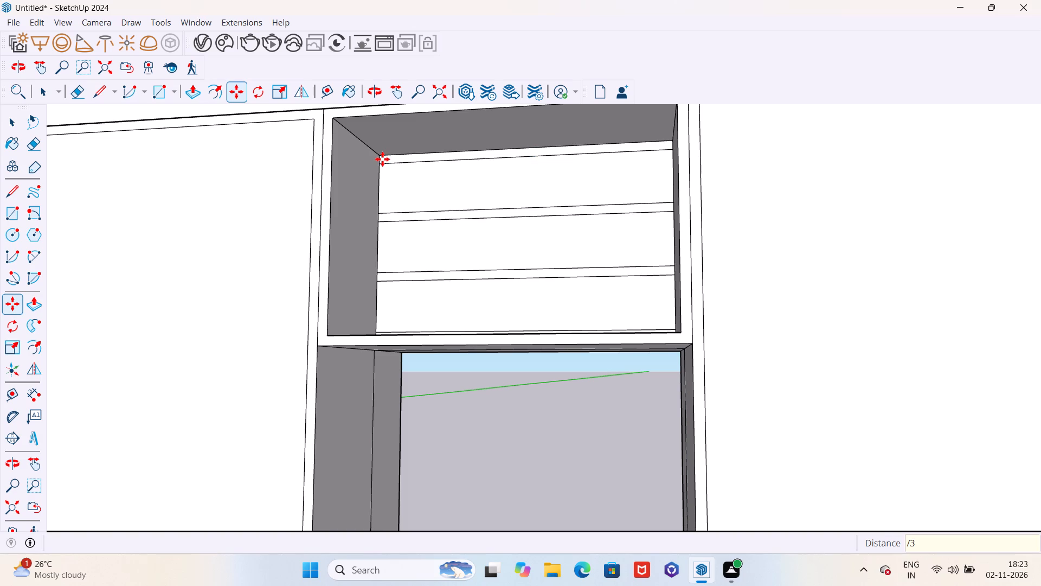
Erase the topmost and bottommost strip lines on the back face of the niche above the window.
scroll(411, 180, "down", 1)
middle_click_drag(412, 182, 530, 213)
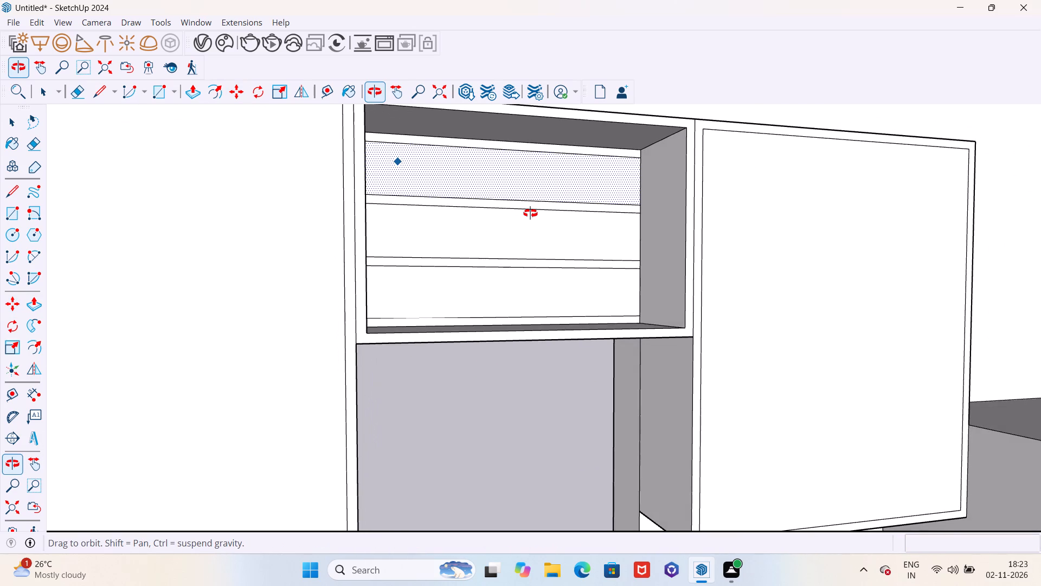
middle_click_drag(530, 213, 472, 231)
middle_click_drag(516, 243, 445, 253)
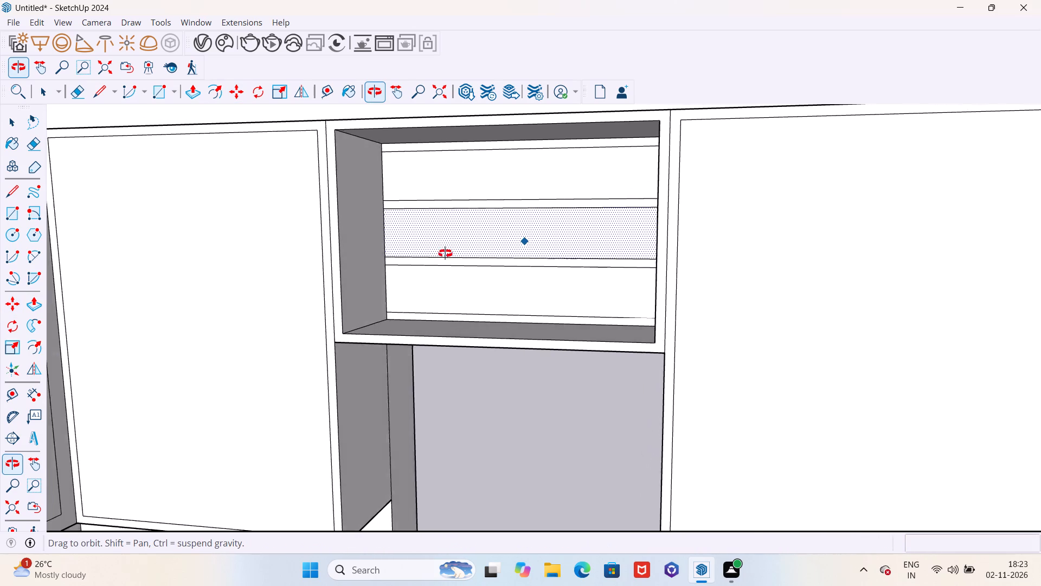
middle_click_drag(445, 253, 435, 263)
middle_click_drag(461, 224, 580, 240)
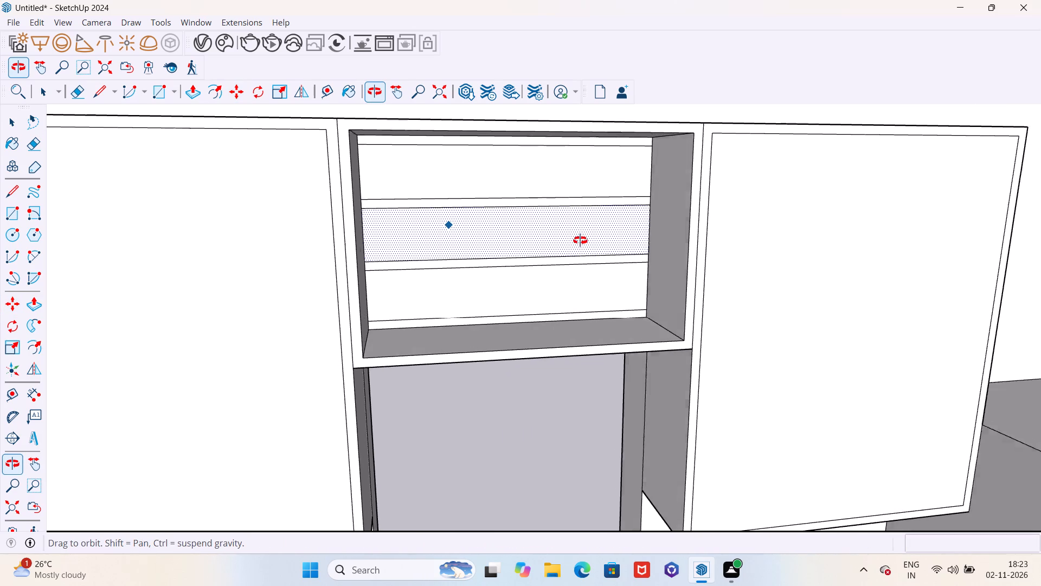
middle_click_drag(580, 240, 588, 243)
middle_click_drag(525, 221, 493, 183)
key("e")
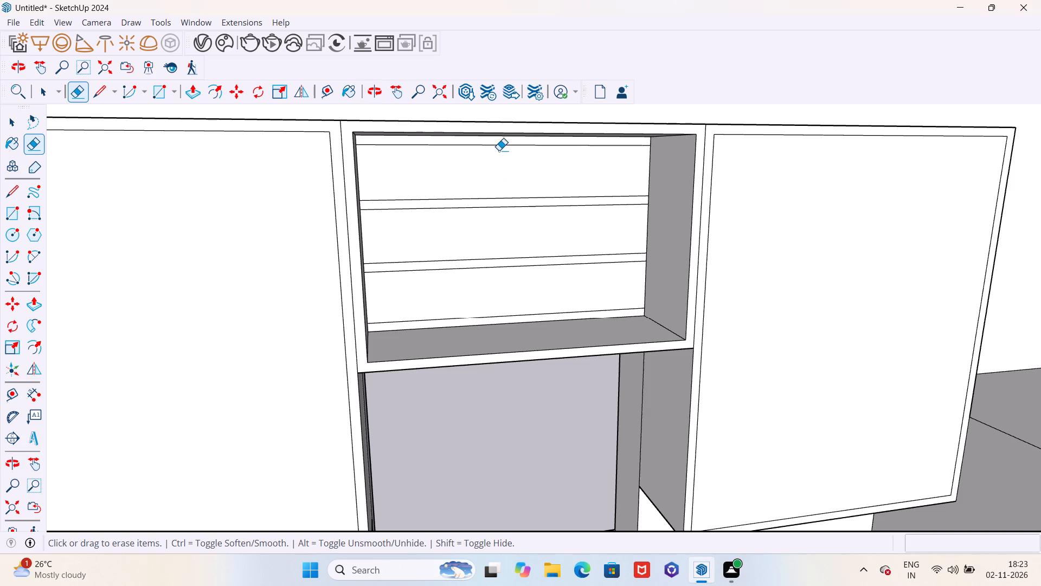
left_click(503, 148)
left_click(525, 146)
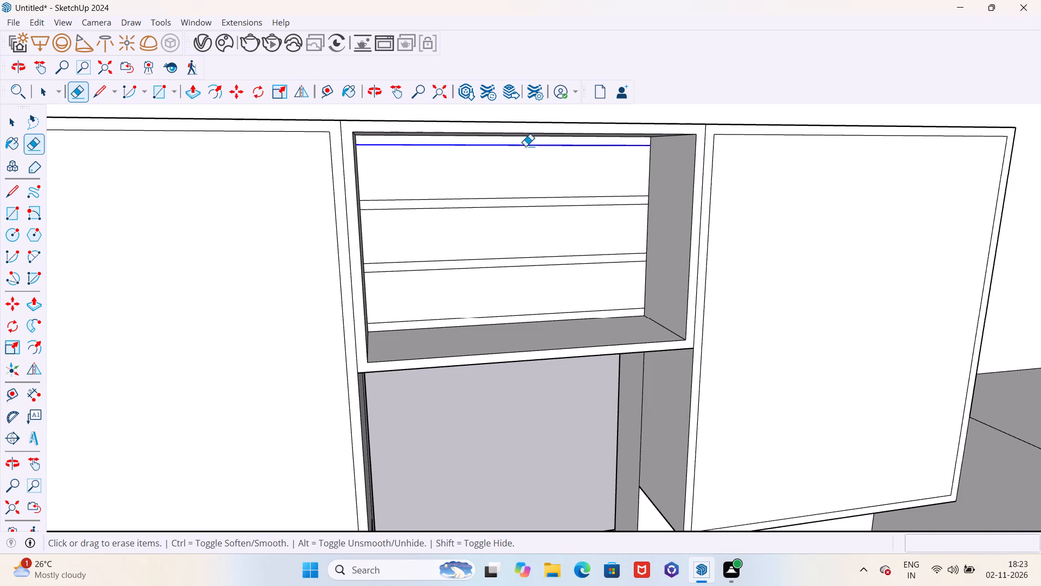
left_click_drag(505, 316, 506, 307)
Erase the leftover top and bottom strip lines on the back of the shelved niche in the adjoining wall's units.
scroll(549, 274, "down", 3)
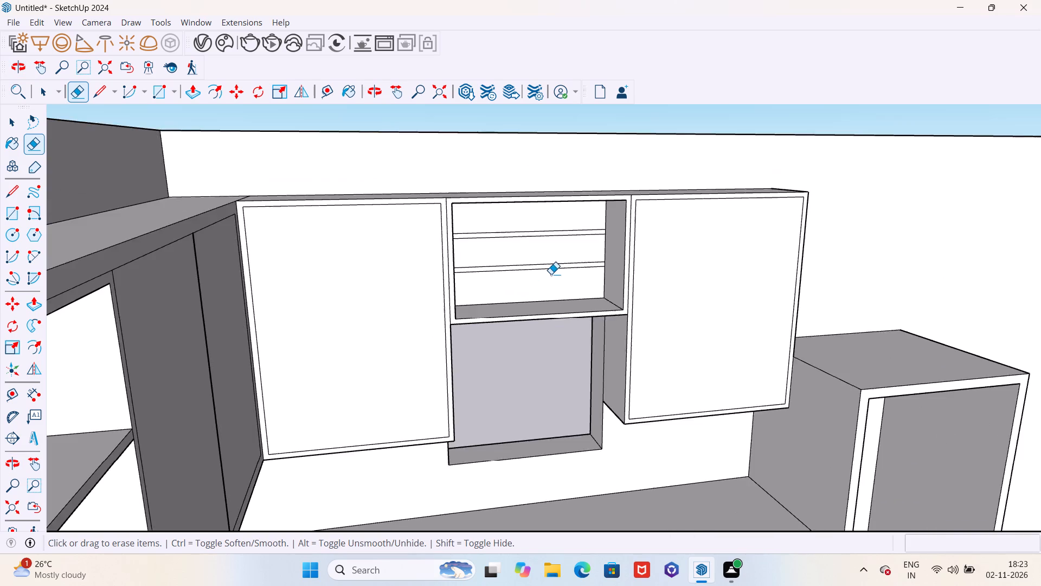
scroll(551, 274, "down", 8)
middle_click_drag(548, 277, 296, 267)
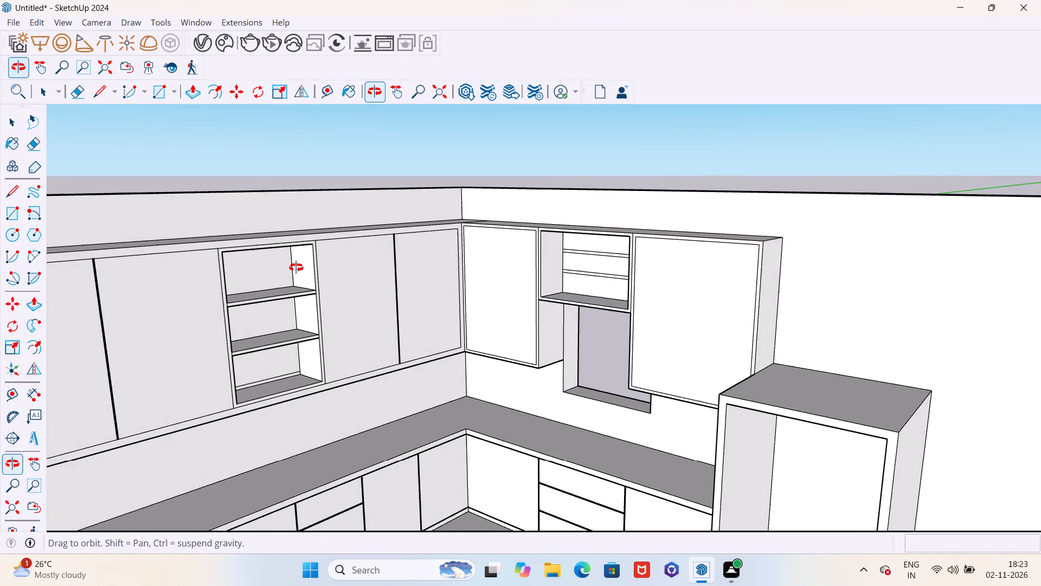
middle_click_drag(296, 267, 228, 214)
scroll(307, 366, "up", 12)
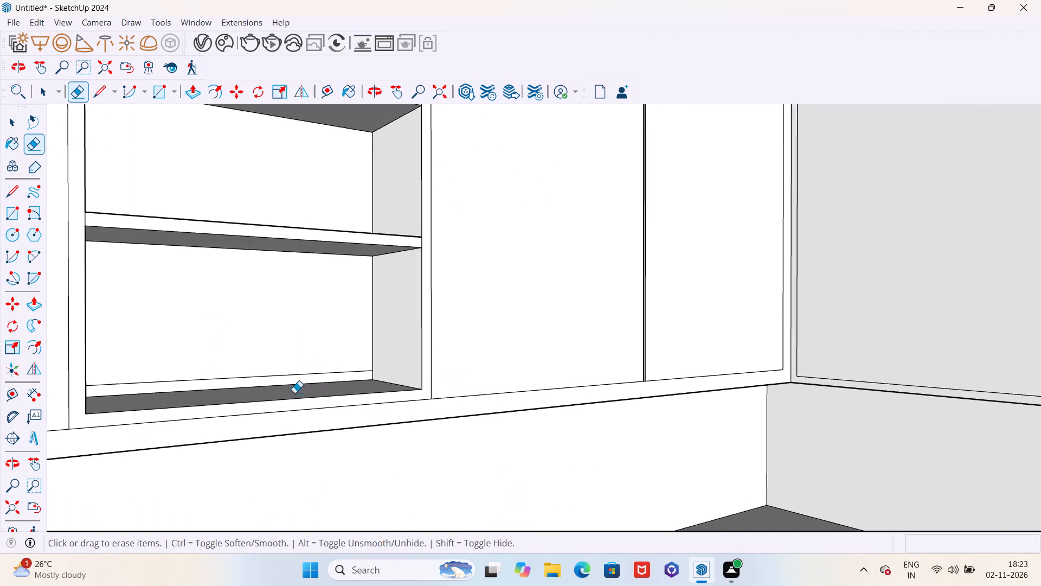
scroll(294, 393, "up", 1)
left_click_drag(299, 377, 303, 367)
scroll(346, 392, "down", 10)
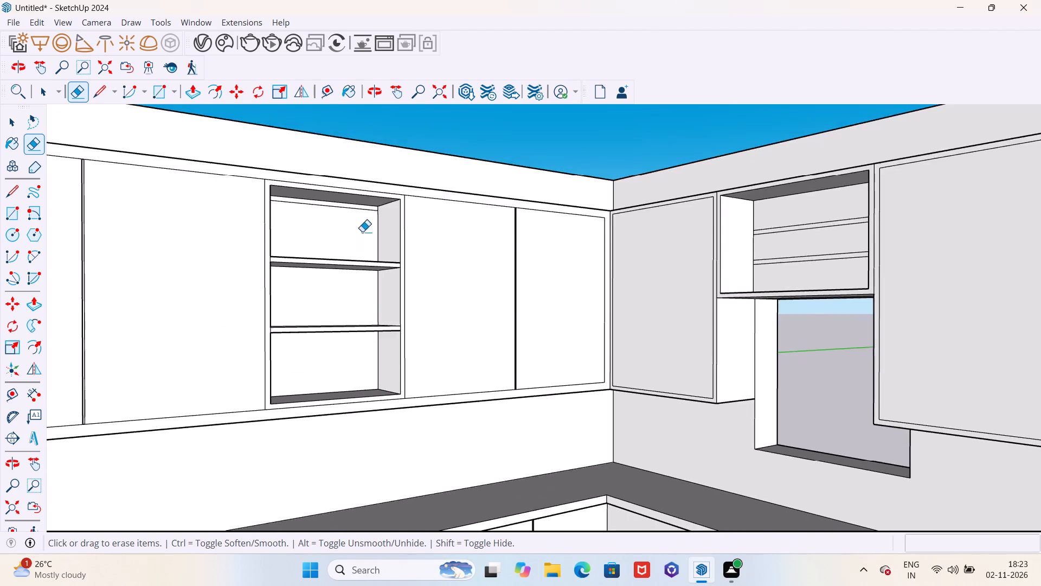
scroll(362, 228, "up", 12)
left_click(362, 201)
scroll(265, 246, "down", 14)
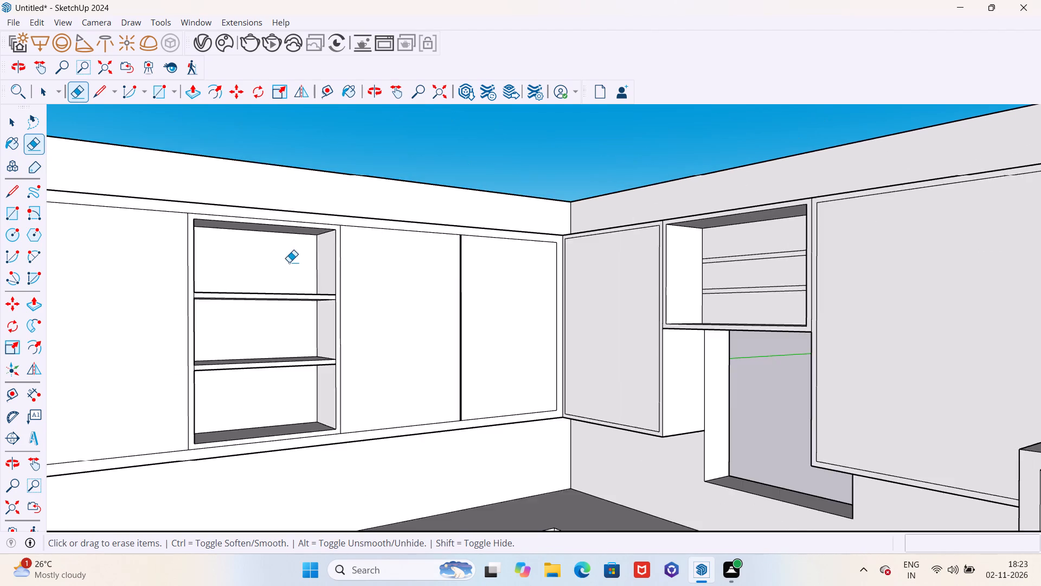
Pull the two middle strips in the niche above the window out by 1' to form shelves.
scroll(289, 262, "down", 4)
middle_click_drag(310, 283, 497, 313)
middle_click_drag(559, 288, 561, 304)
scroll(592, 270, "up", 6)
middle_click_drag(592, 270, 637, 290)
key("p")
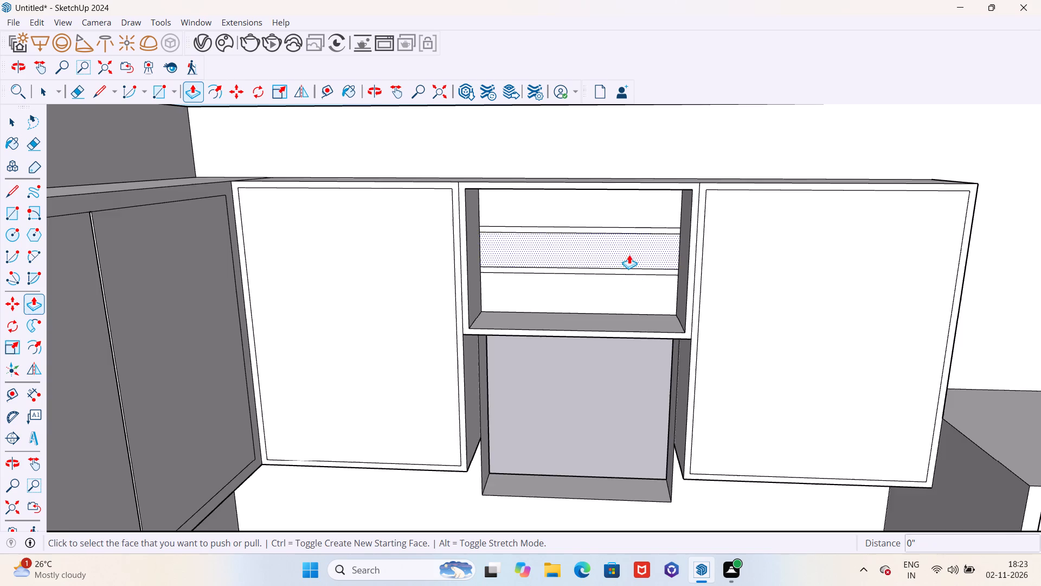
scroll(629, 243, "up", 5)
left_click(642, 224)
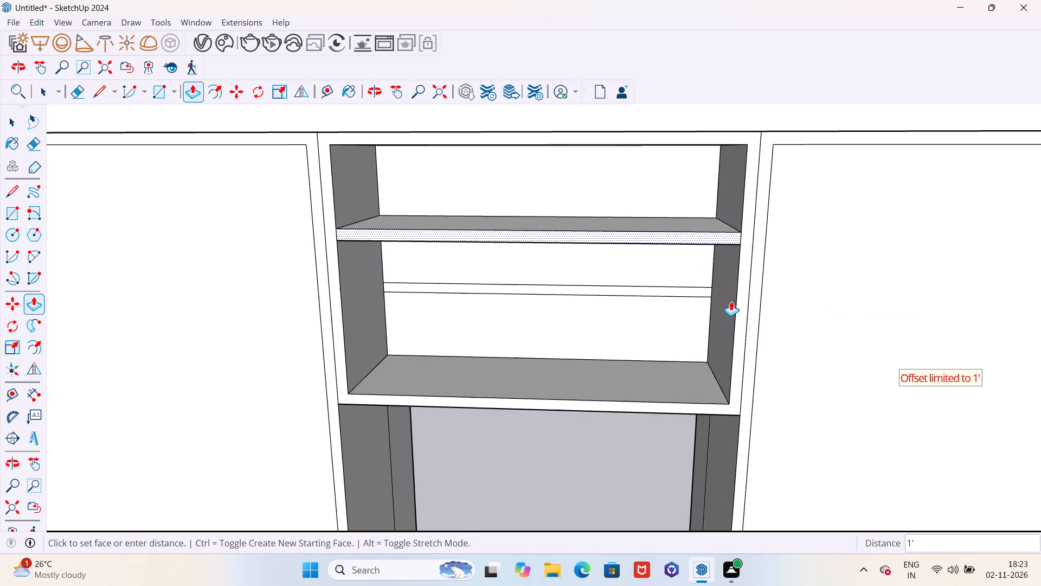
left_click(736, 331)
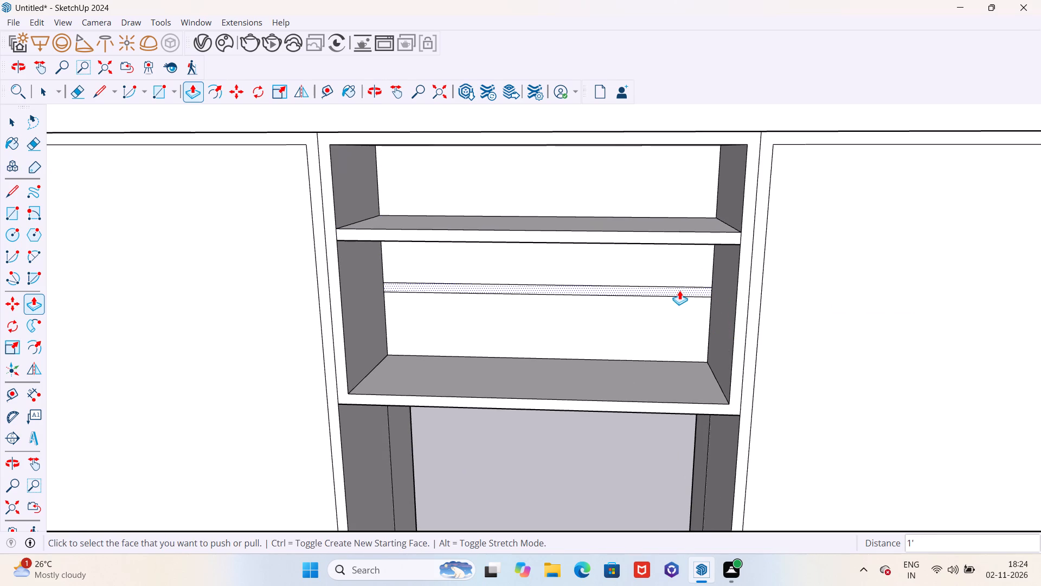
double_click(679, 290)
Erase the short edges at both ends of the two shelf fronts so they merge with the niche's frame.
scroll(684, 308, "down", 5)
middle_click_drag(669, 332, 677, 329)
scroll(449, 257, "down", 1)
scroll(449, 257, "up", 9)
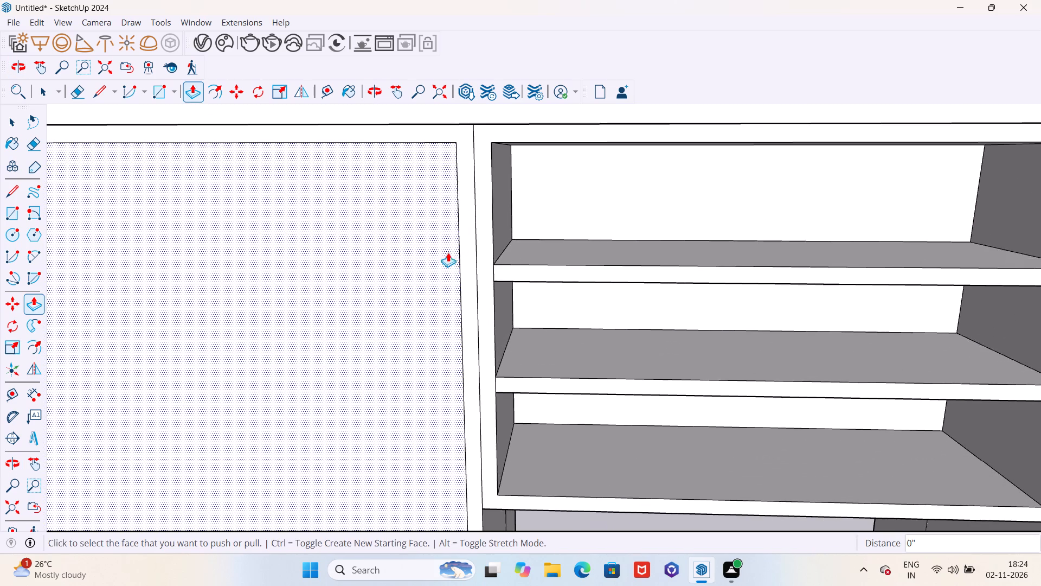
key("e")
scroll(460, 243, "up", 6)
scroll(513, 300, "up", 4)
left_click(505, 301)
scroll(469, 292, "down", 5)
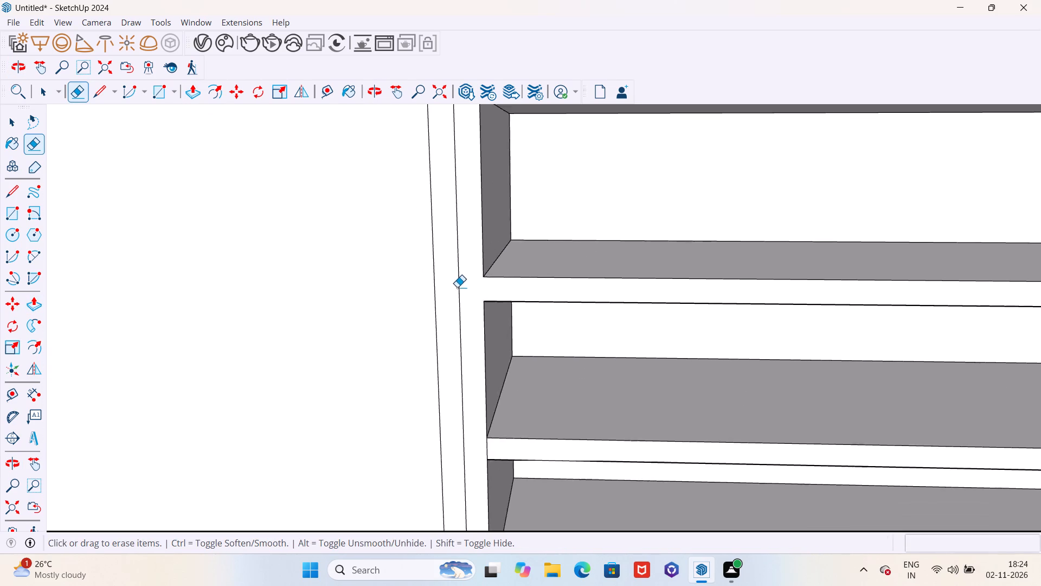
scroll(457, 287, "down", 14)
scroll(701, 294, "up", 14)
left_click_drag(764, 283, 761, 283)
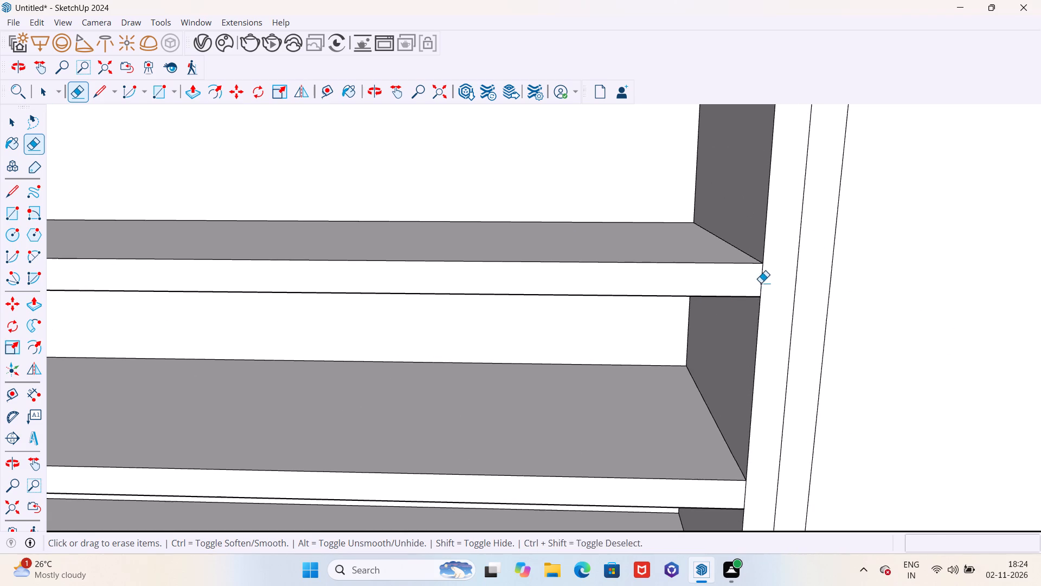
left_click_drag(761, 283, 750, 283)
left_click_drag(750, 499, 734, 500)
scroll(773, 356, "down", 7)
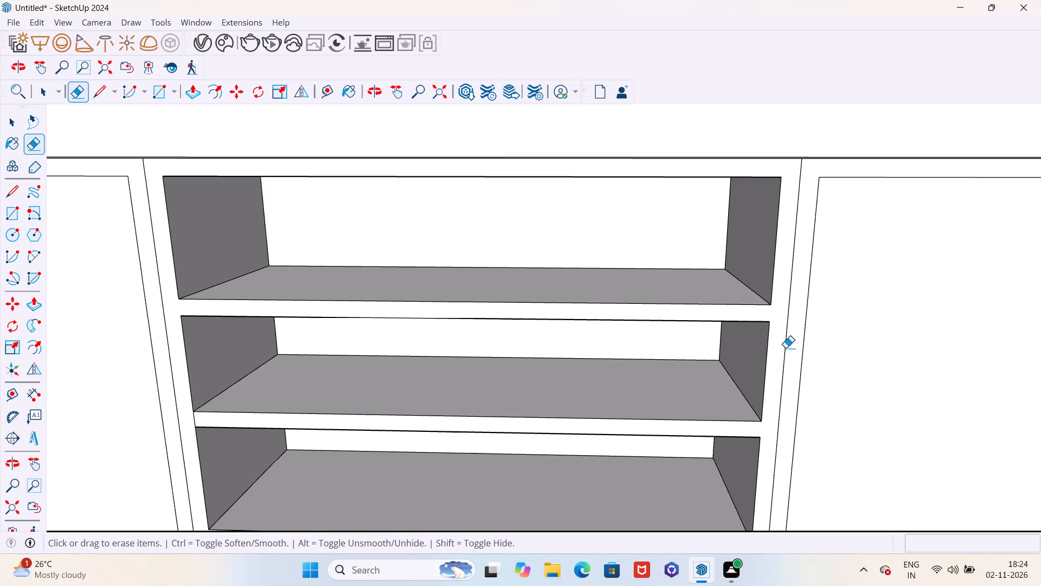
scroll(614, 385, "down", 5)
scroll(342, 405, "up", 15)
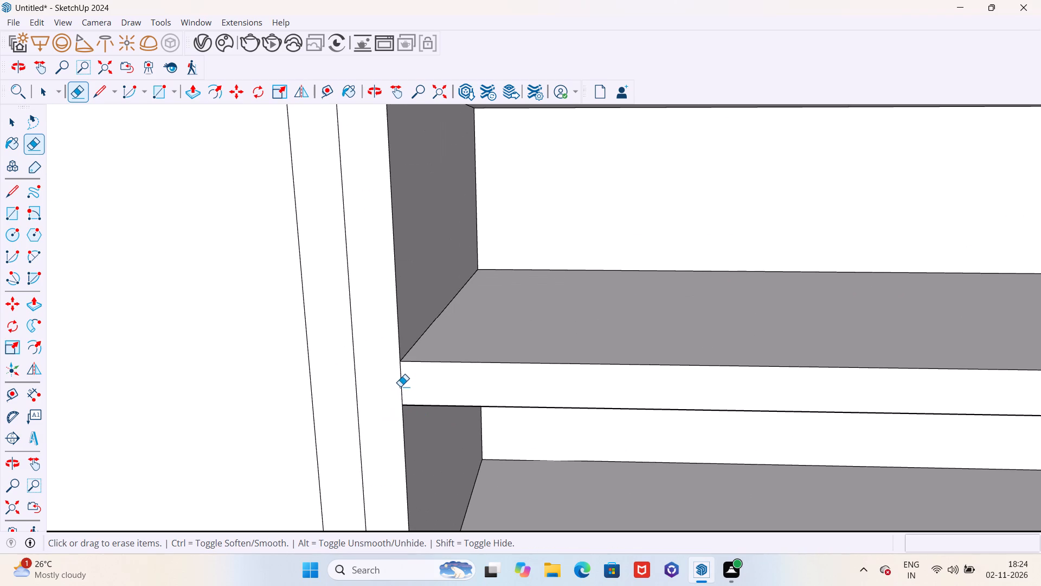
left_click(400, 386)
scroll(587, 359, "down", 18)
scroll(625, 342, "up", 1)
scroll(625, 342, "down", 11)
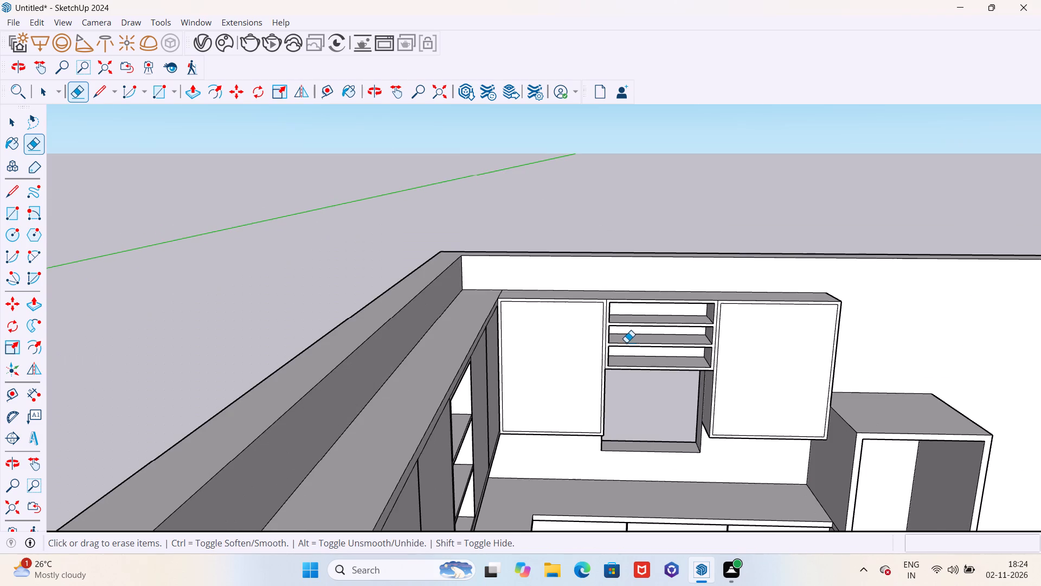
Erase the short edges at both ends of the two shelf fronts in the adjoining wall's niche, merging them with its frame.
scroll(625, 357, "down", 4)
middle_click_drag(618, 368, 441, 345)
scroll(406, 418, "up", 6)
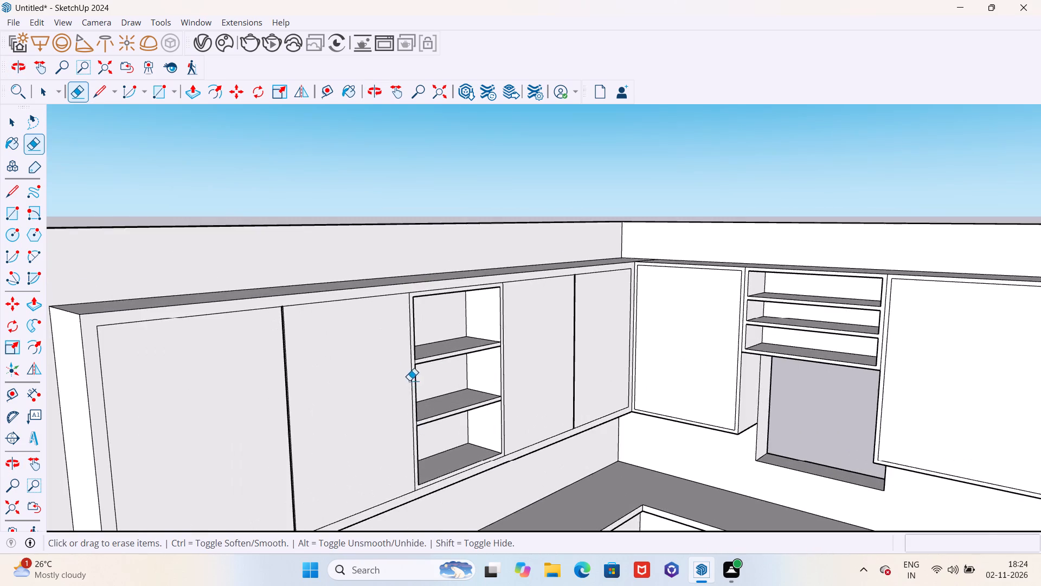
scroll(409, 380, "up", 7)
scroll(425, 359, "down", 1)
scroll(422, 359, "up", 15)
left_click_drag(415, 346, 431, 336)
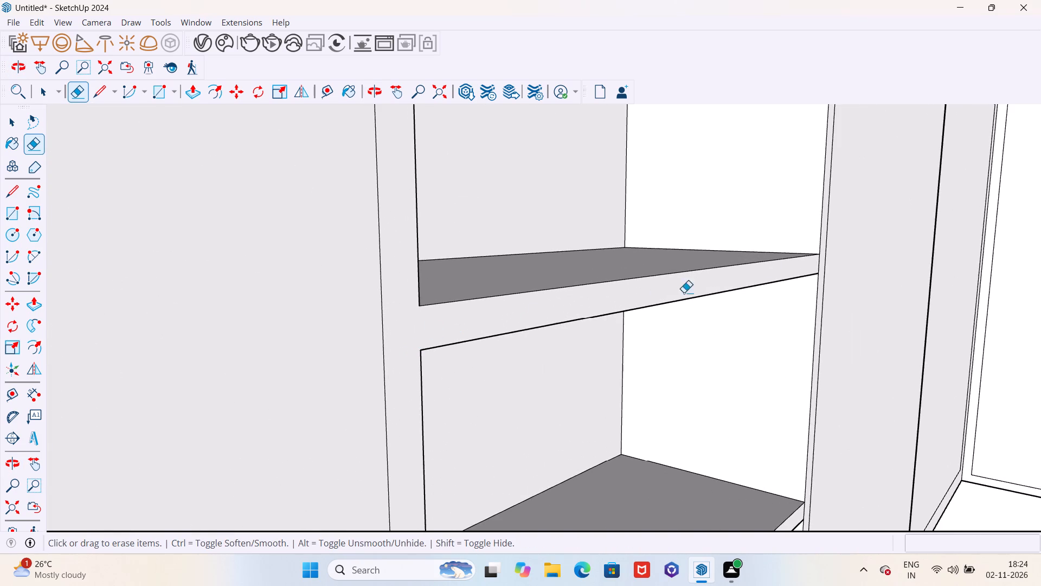
scroll(881, 249, "up", 11)
left_click(741, 279)
scroll(734, 252, "down", 8)
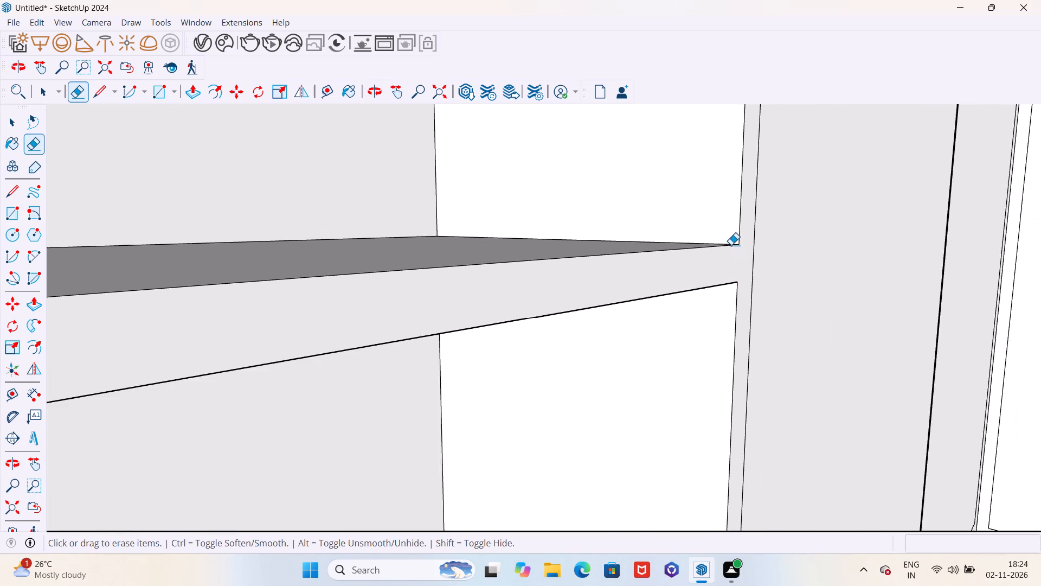
scroll(731, 245, "down", 12)
scroll(725, 440, "up", 20)
scroll(725, 440, "up", 1)
left_click_drag(732, 376, 732, 376)
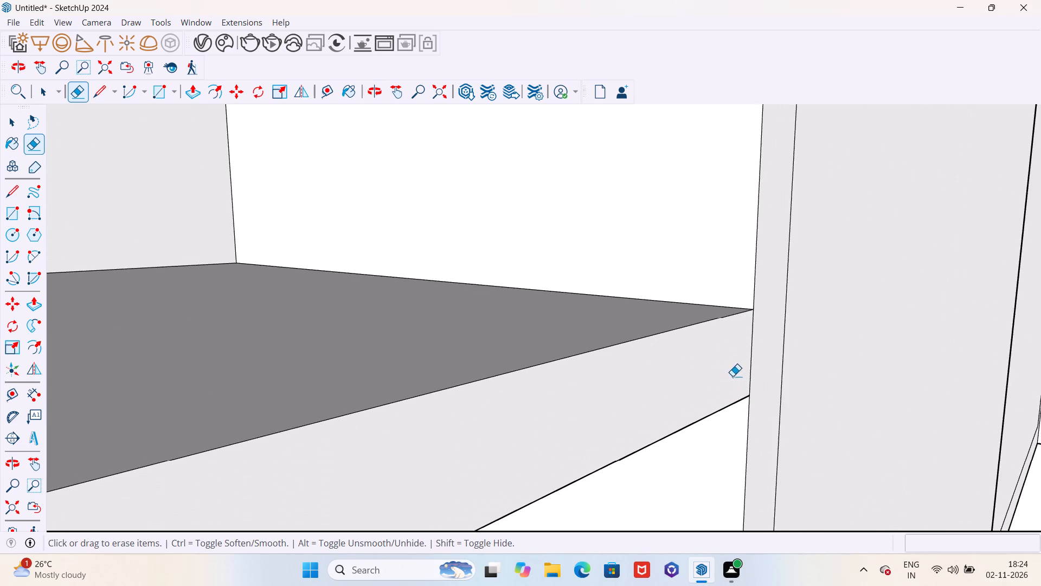
left_click_drag(732, 376, 753, 365)
scroll(755, 359, "down", 20)
scroll(755, 359, "down", 4)
scroll(602, 445, "up", 3)
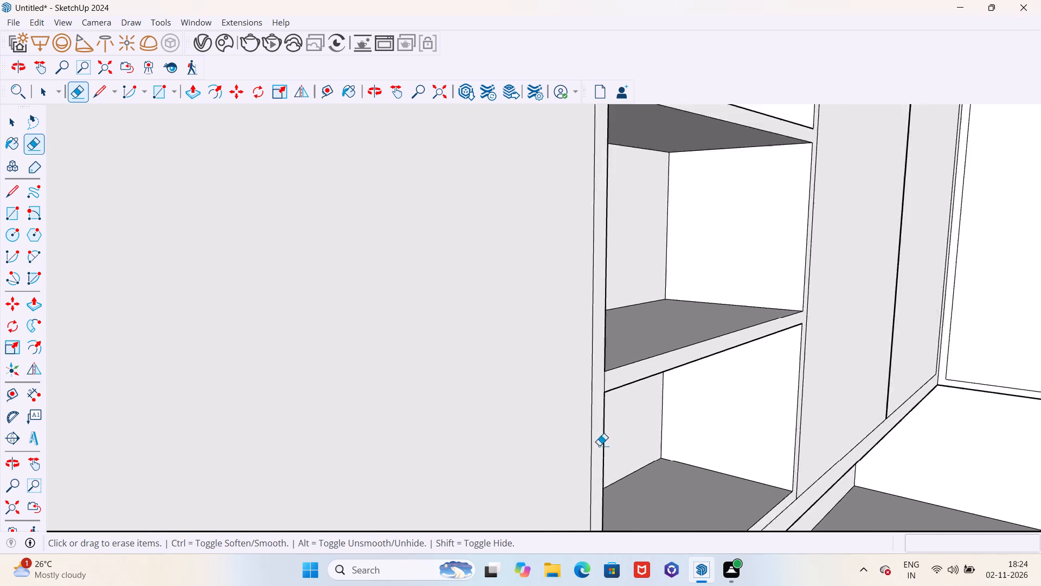
scroll(599, 445, "up", 15)
left_click_drag(603, 358, 623, 349)
scroll(627, 309, "down", 16)
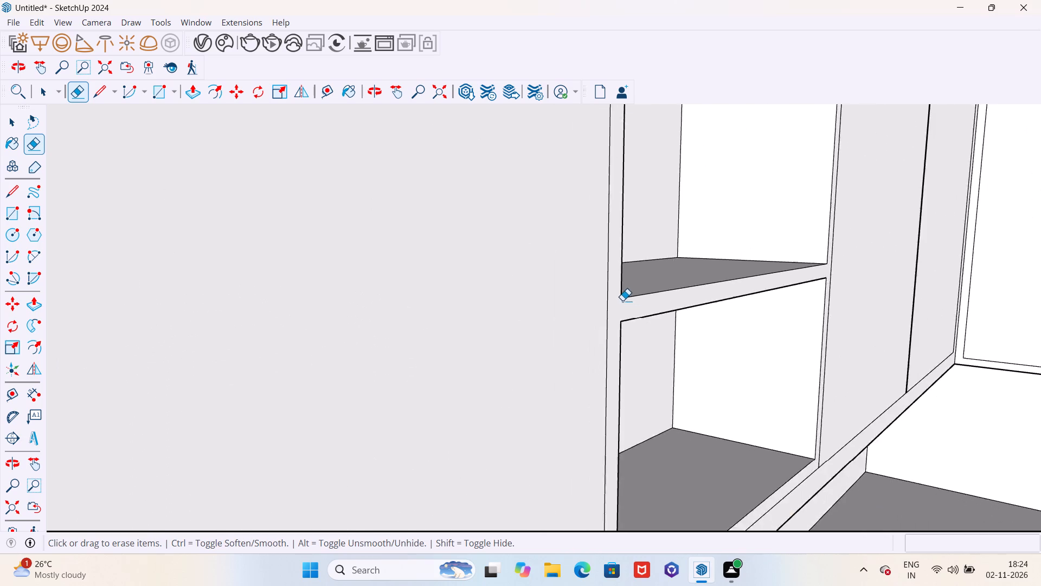
scroll(622, 301, "down", 8)
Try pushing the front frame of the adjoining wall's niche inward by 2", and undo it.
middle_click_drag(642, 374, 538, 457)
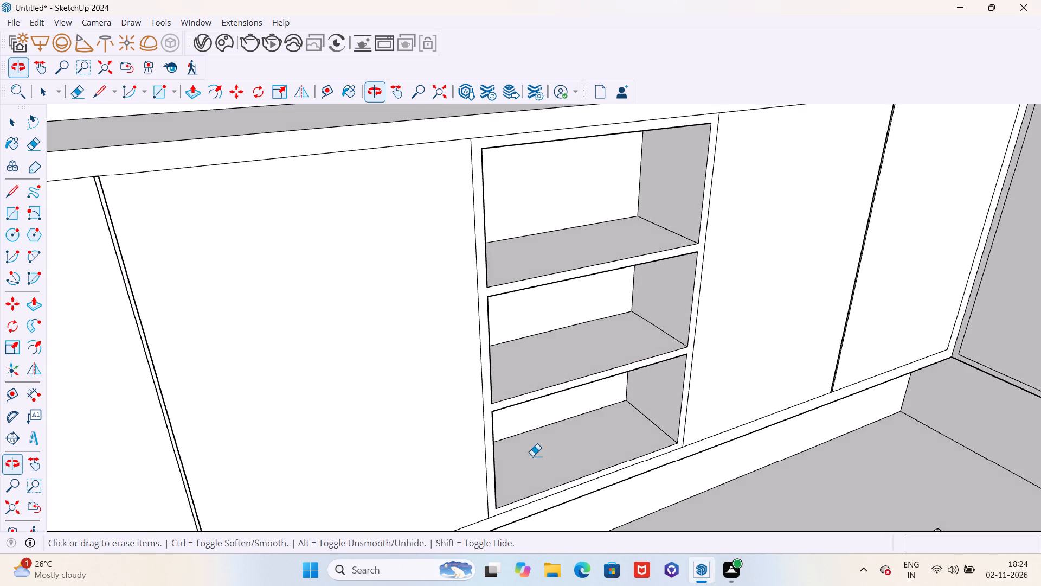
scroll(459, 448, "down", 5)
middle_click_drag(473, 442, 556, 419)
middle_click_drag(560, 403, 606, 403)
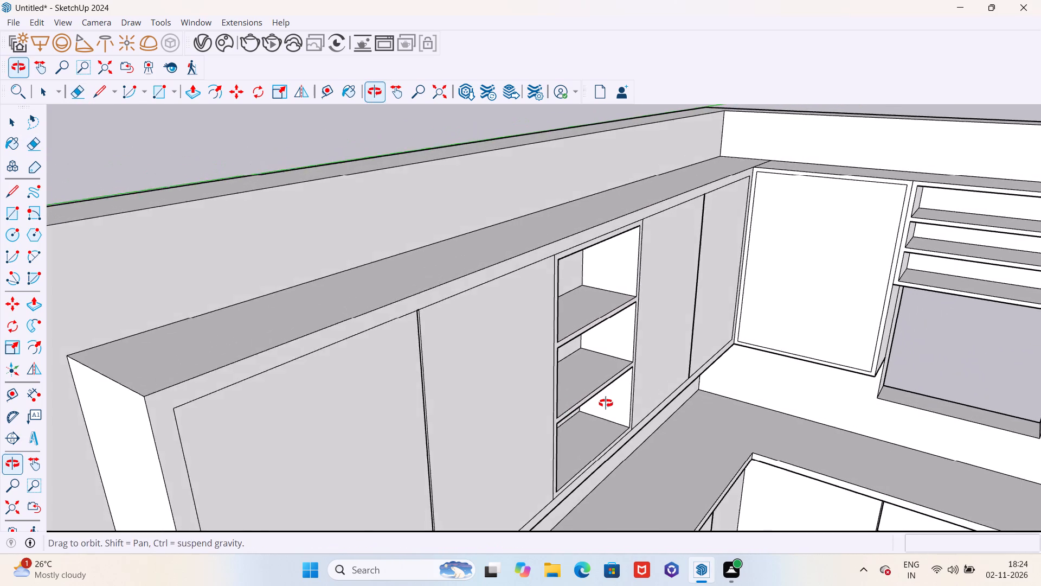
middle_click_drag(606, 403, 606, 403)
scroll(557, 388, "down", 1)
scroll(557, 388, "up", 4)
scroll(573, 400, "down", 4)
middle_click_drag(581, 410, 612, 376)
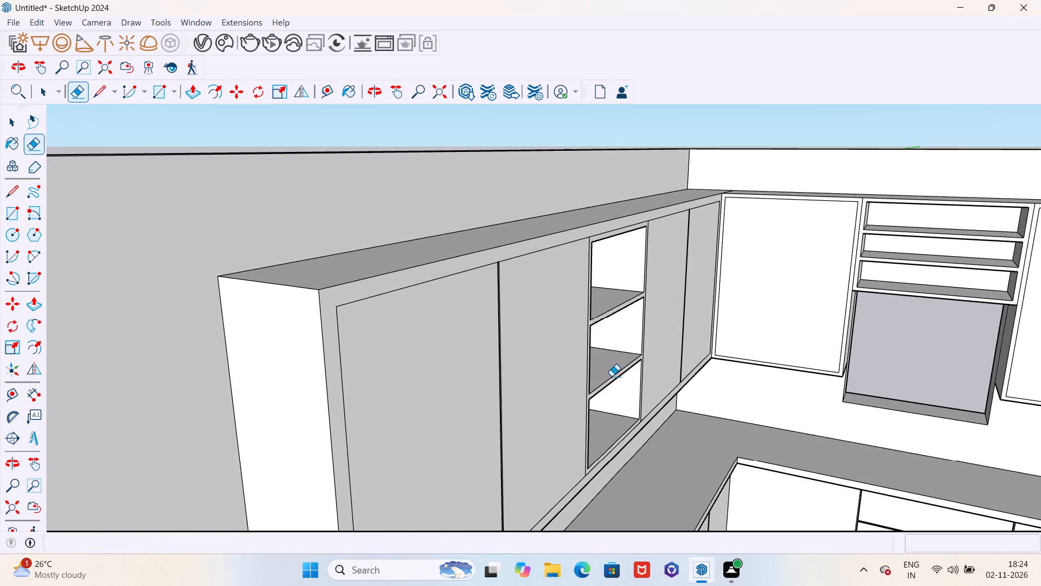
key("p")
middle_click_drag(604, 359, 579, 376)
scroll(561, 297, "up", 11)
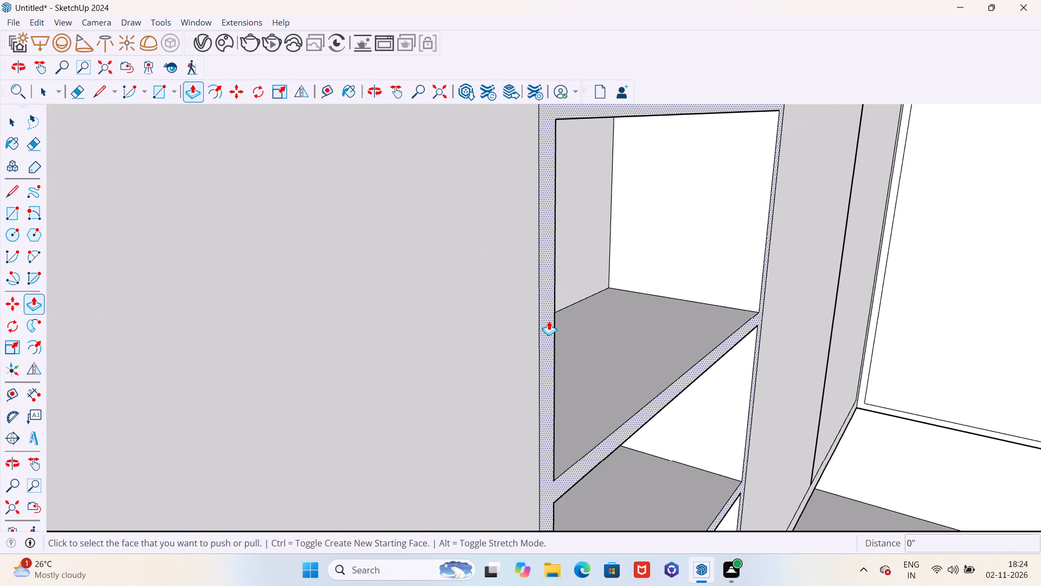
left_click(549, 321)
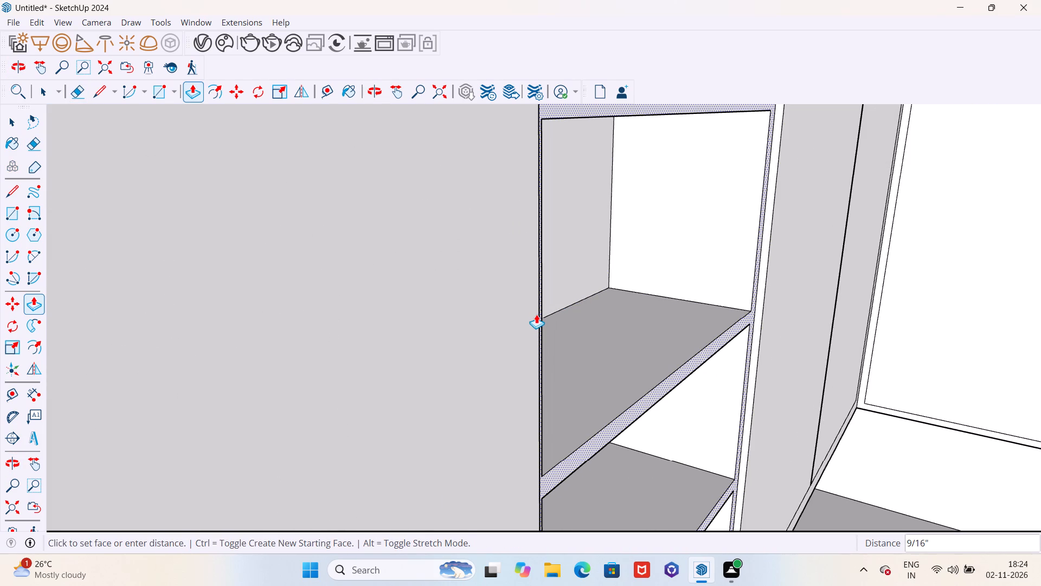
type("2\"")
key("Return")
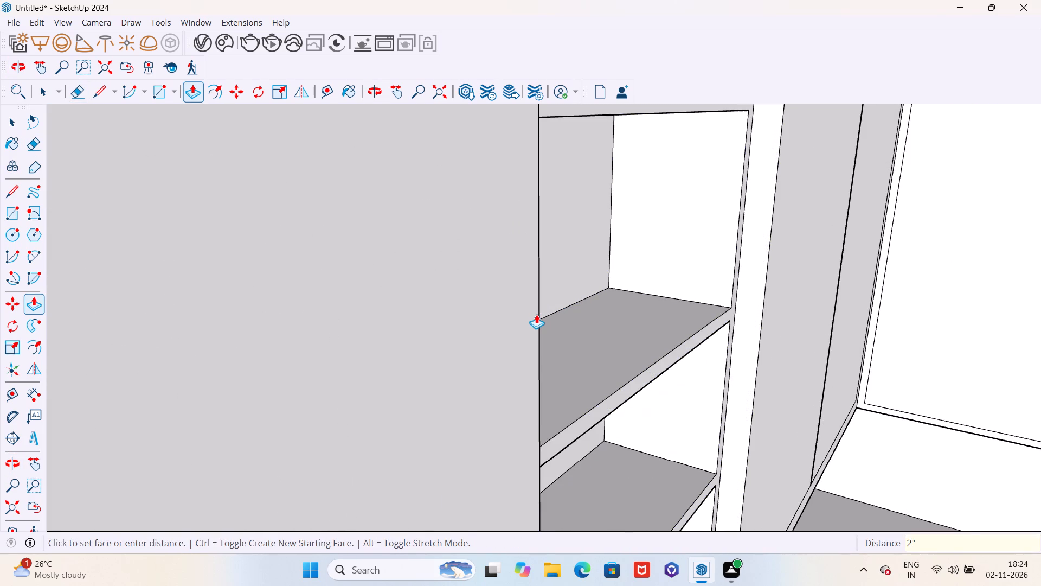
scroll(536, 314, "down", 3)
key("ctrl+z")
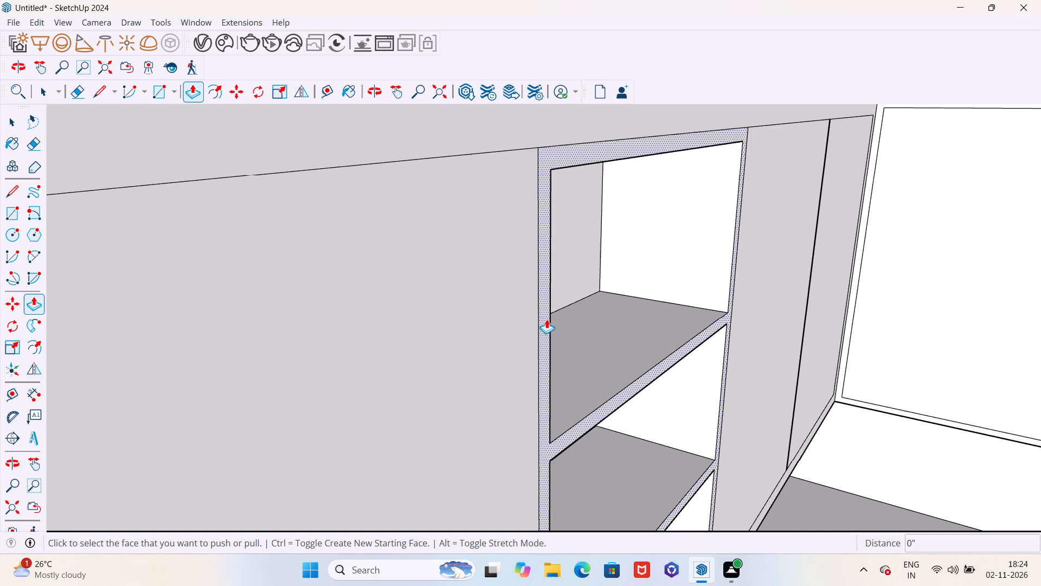
Push the front frame and shelf fronts of the adjoining wall's niche inward by 1".
left_click(547, 319)
key("1")
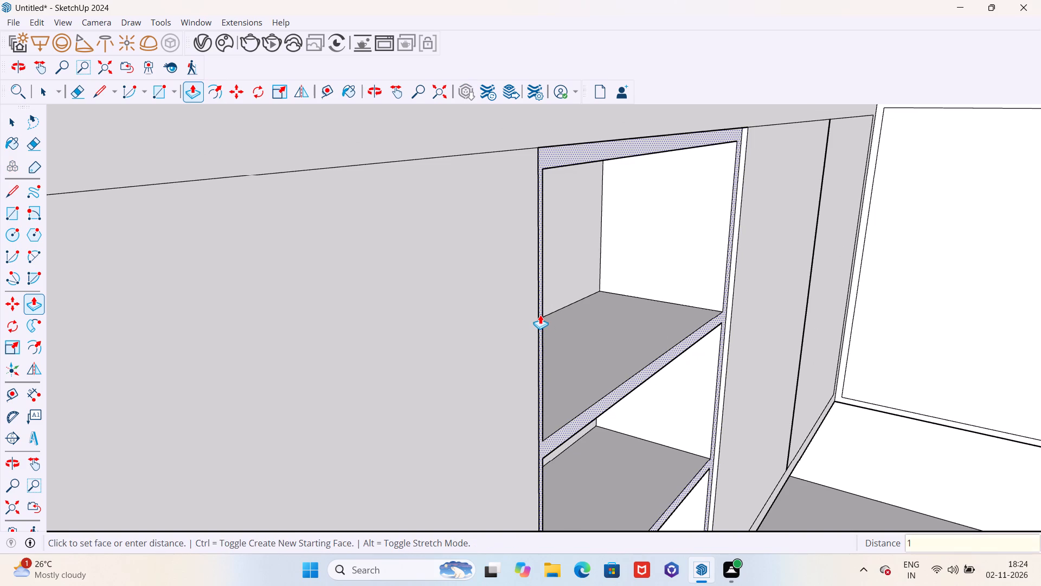
key("shift+quotedbl")
key("Return")
Repeat the 1" inward push on the front frame and shelf fronts of the niche above the window.
scroll(522, 315, "down", 8)
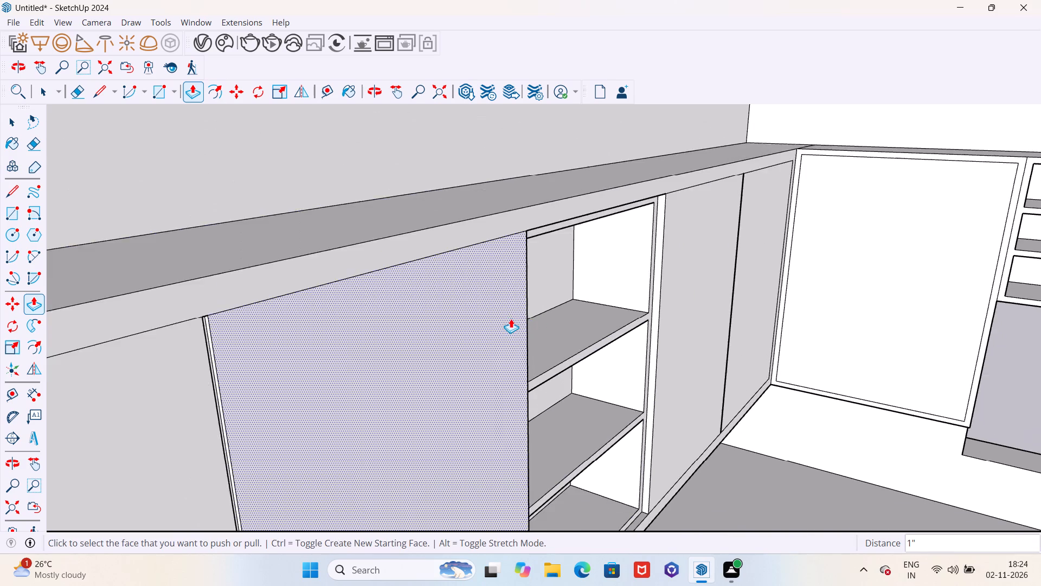
scroll(511, 319, "down", 3)
scroll(703, 360, "down", 1)
middle_click_drag(690, 360, 481, 349)
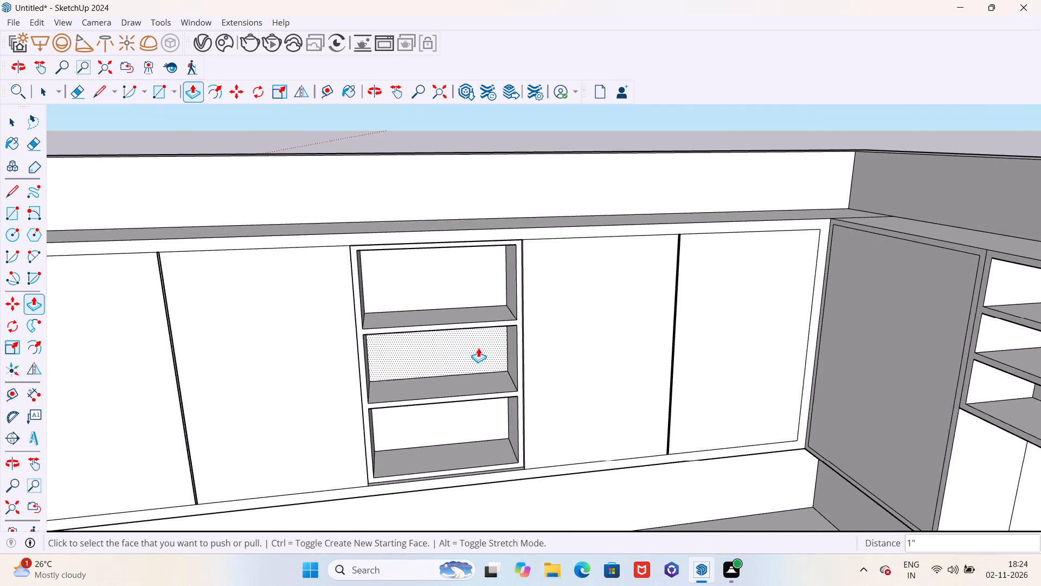
scroll(478, 348, "down", 5)
middle_click_drag(480, 366, 571, 364)
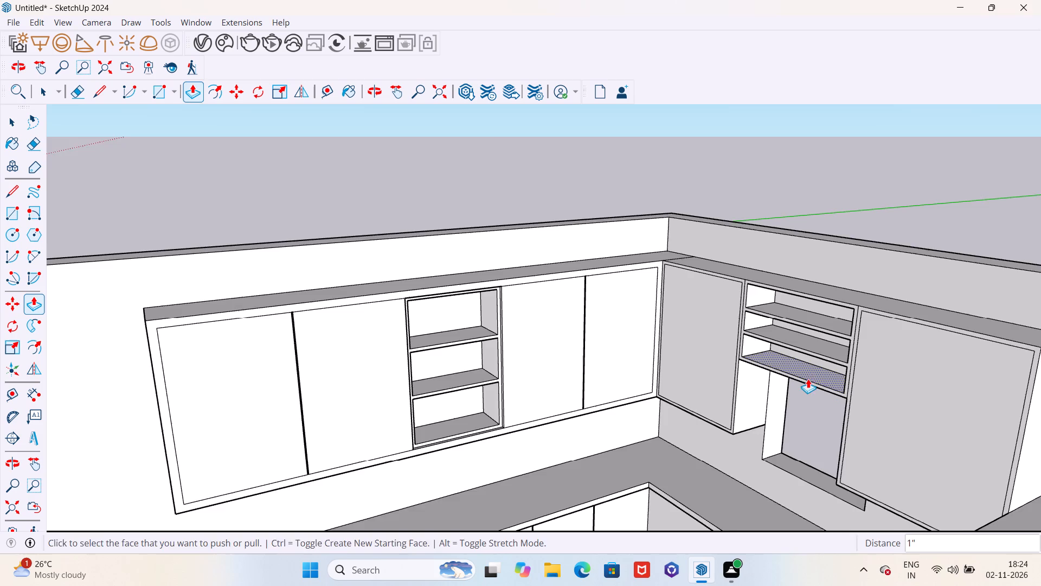
middle_click_drag(808, 379, 839, 379)
scroll(852, 371, "up", 15)
double_click(851, 365)
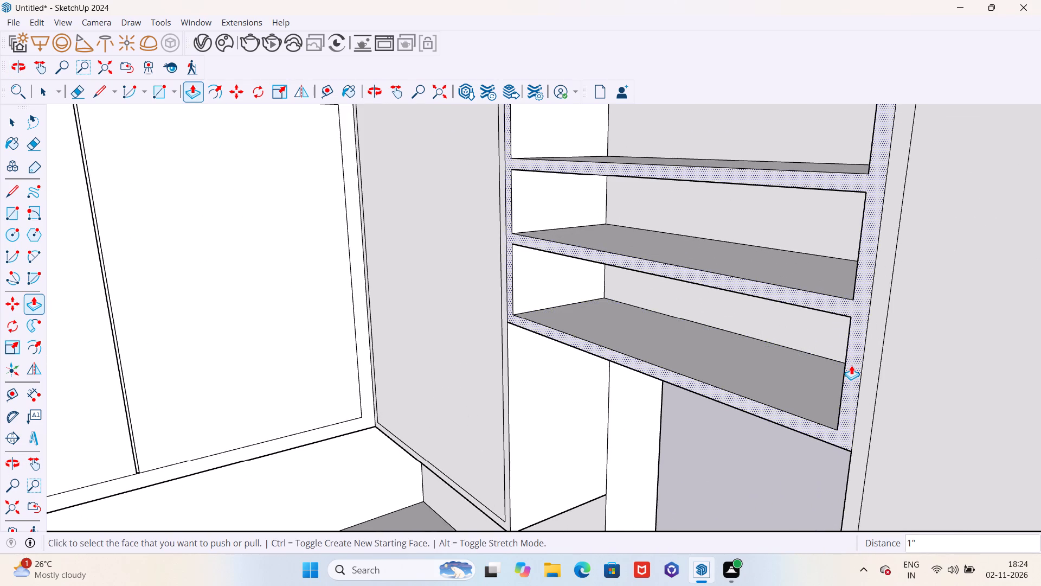
Erase the short leftover edges at the two bottom corners of the niche above the window, on the neighbouring units' side faces.
scroll(815, 381, "down", 11)
middle_click_drag(773, 396, 688, 387)
scroll(677, 373, "up", 8)
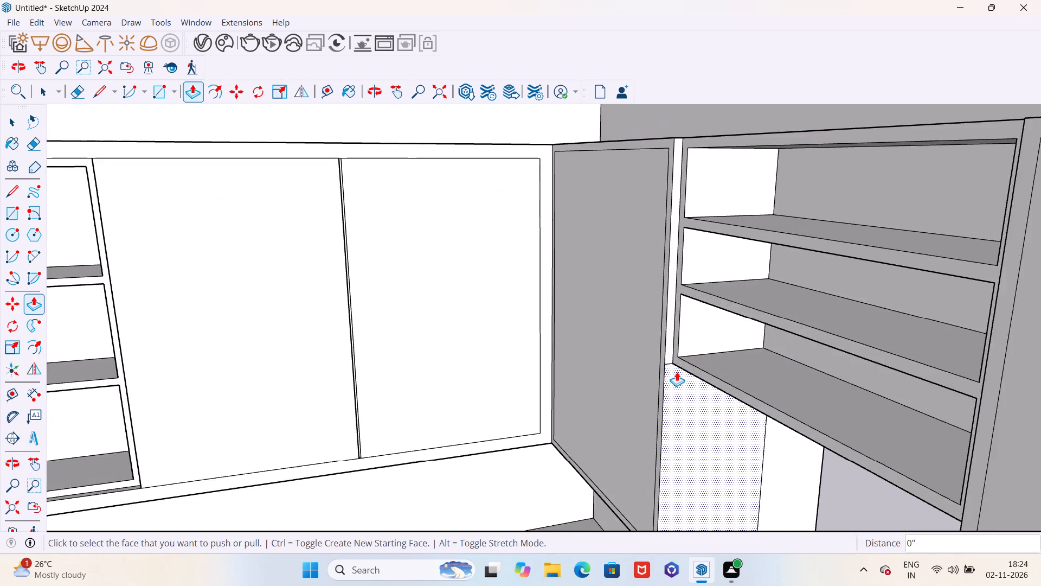
scroll(677, 372, "up", 8)
key("e")
left_click_drag(660, 350, 660, 355)
scroll(660, 356, "down", 8)
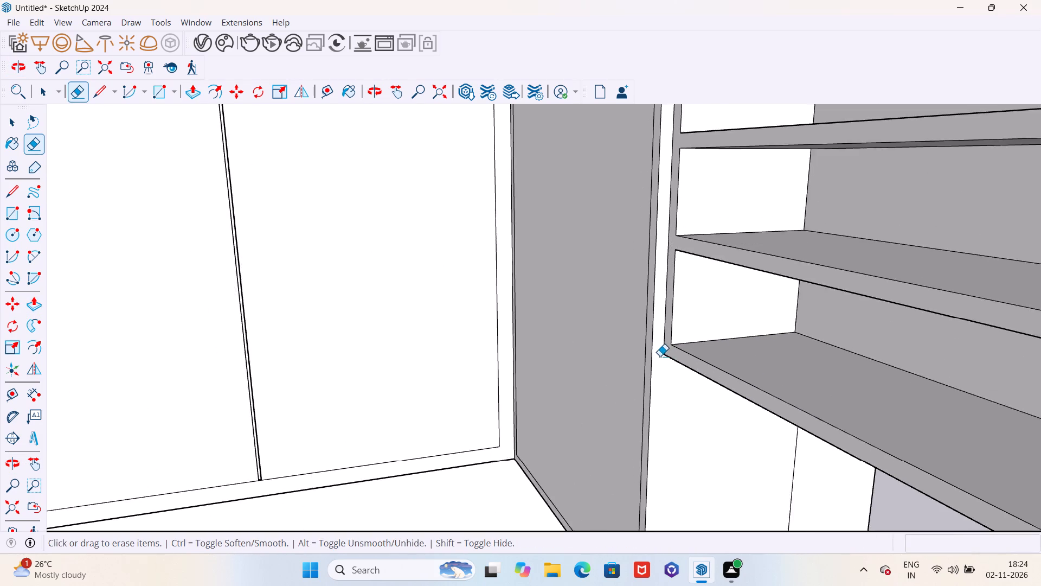
scroll(660, 356, "down", 10)
middle_click_drag(659, 370, 1040, 364)
scroll(664, 346, "up", 6)
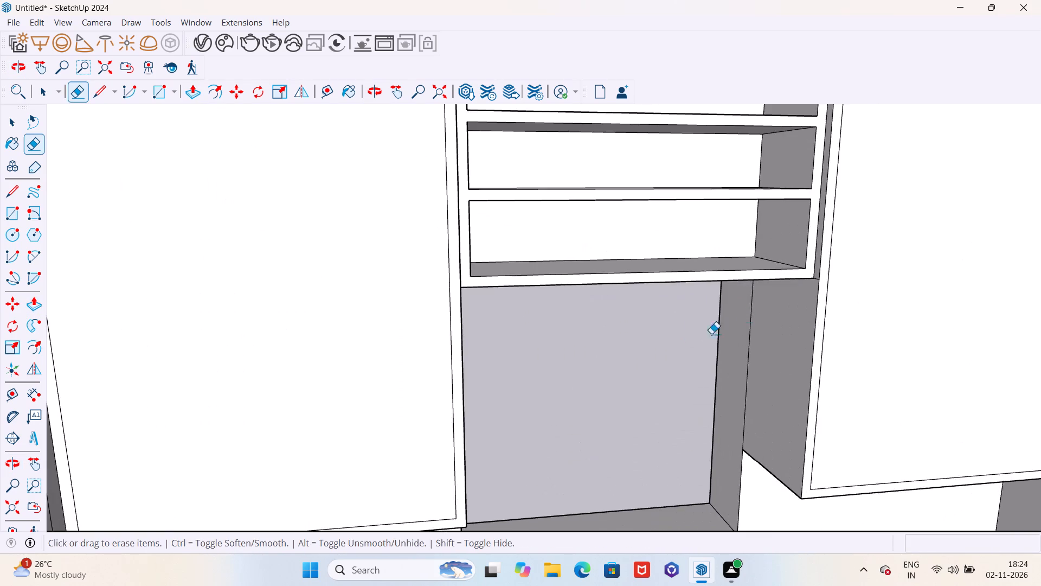
scroll(711, 334, "up", 6)
middle_click_drag(764, 319, 796, 333)
left_click_drag(884, 237, 883, 252)
scroll(907, 272, "down", 3)
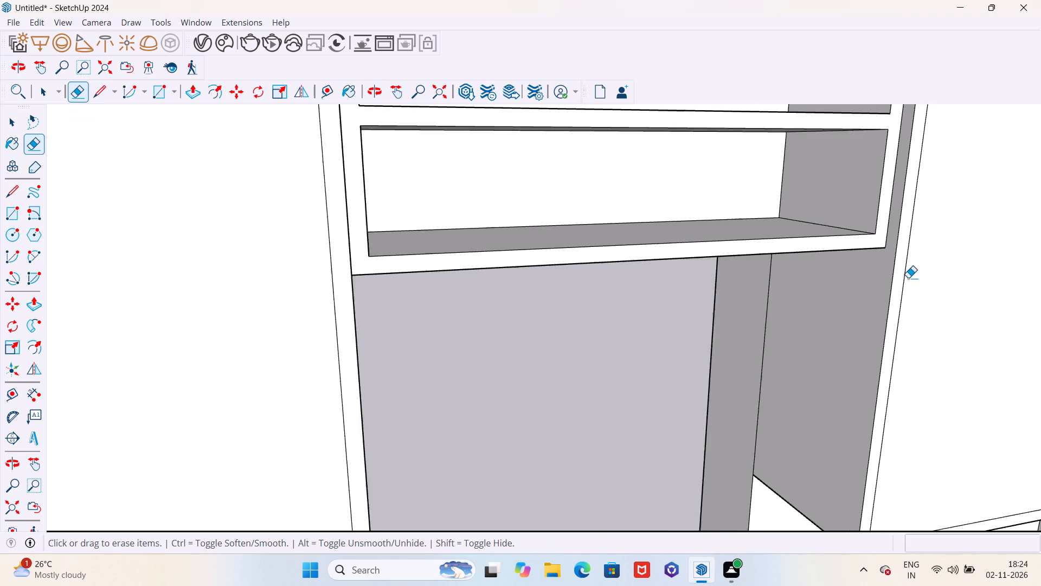
Examine the wall units and recessed shelved niches on both walls of the corner.
scroll(908, 278, "down", 9)
middle_click_drag(893, 312, 520, 328)
scroll(704, 282, "down", 20)
scroll(704, 282, "down", 1)
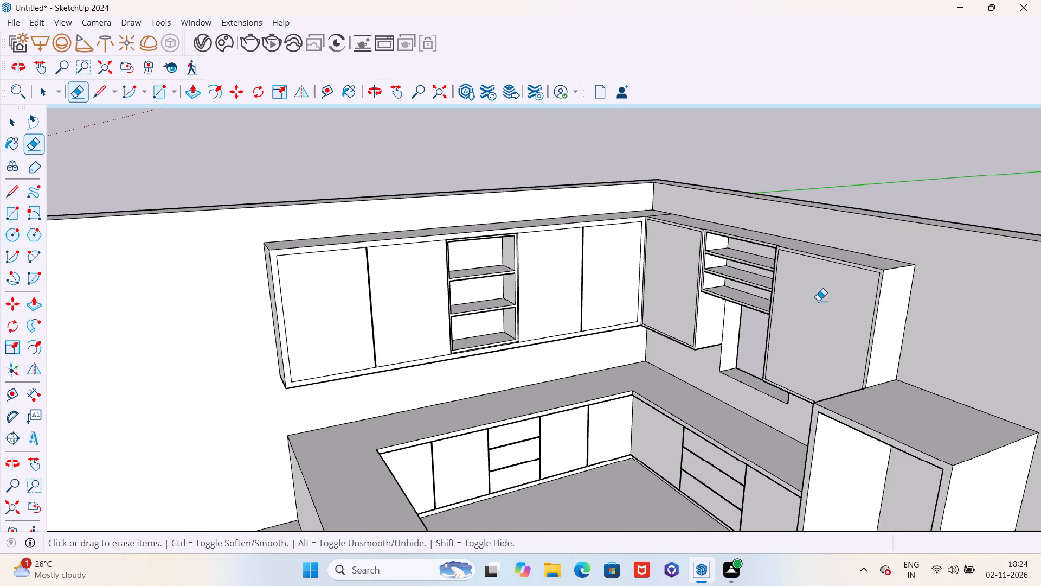
middle_click_drag(665, 322, 560, 332)
scroll(474, 302, "up", 5)
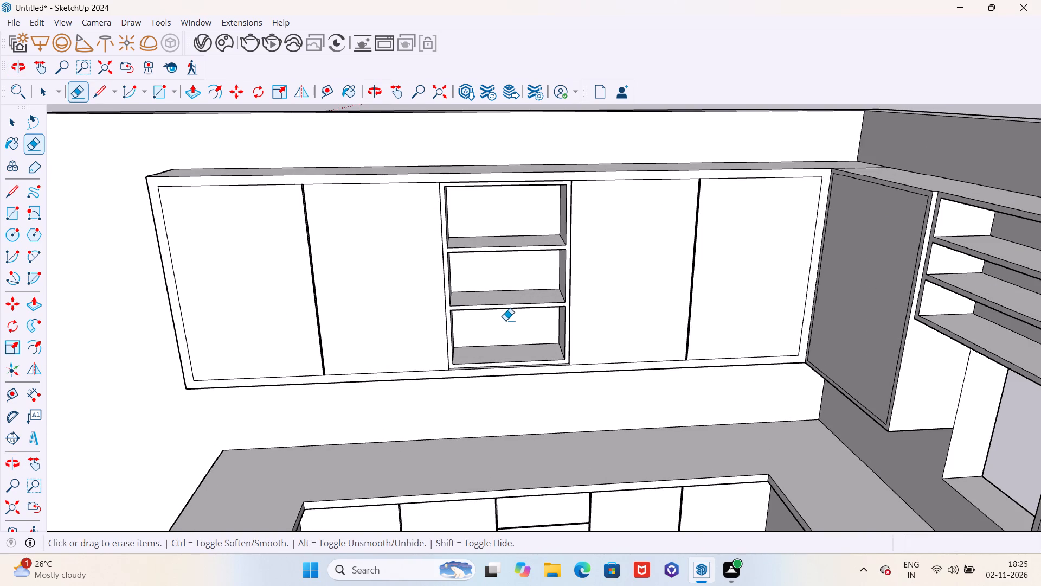
middle_click_drag(505, 323, 665, 313)
scroll(575, 234, "up", 5)
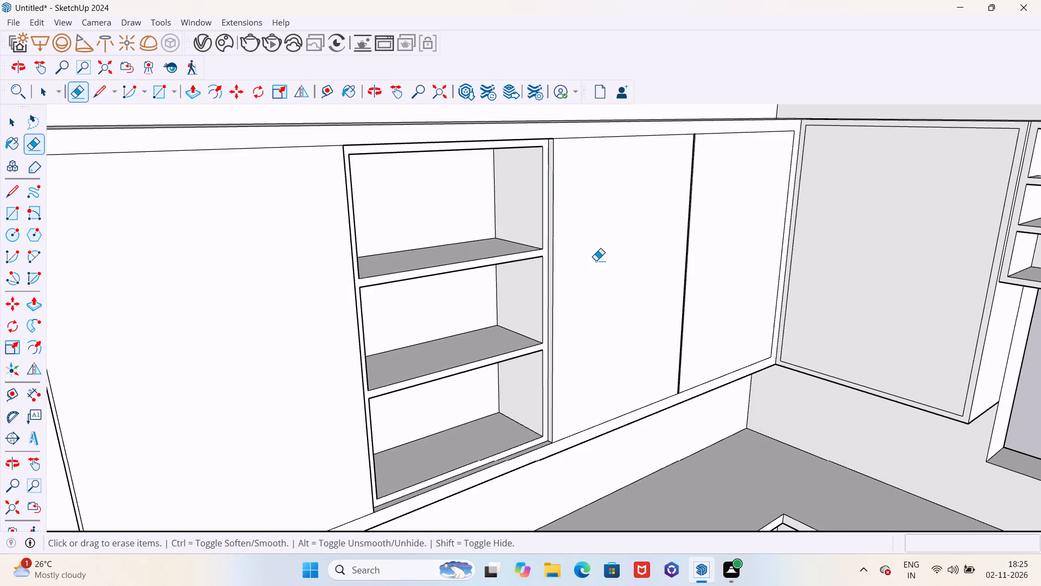
middle_click_drag(596, 260, 577, 249)
scroll(552, 246, "down", 12)
middle_click_drag(519, 259, 468, 254)
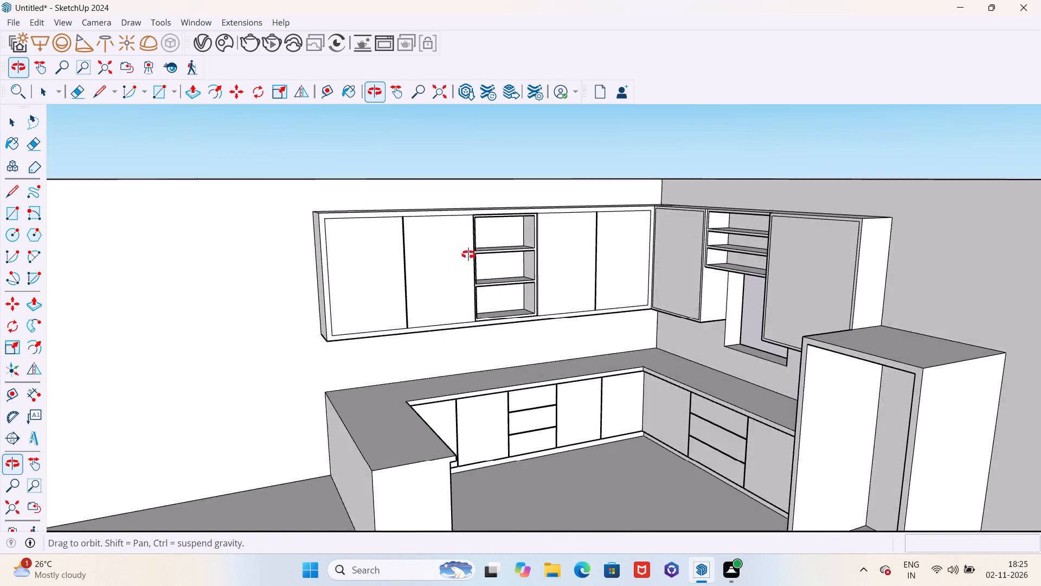
middle_click_drag(468, 254, 591, 275)
scroll(589, 269, "up", 5)
scroll(520, 230, "down", 7)
middle_click_drag(518, 231, 438, 240)
Draw a rectangle about 3' 8" by 2' 4 13/16" around the outer edge of the adjoining wall's niche frame.
key("e")
middle_click_drag(439, 235, 386, 234)
scroll(503, 202, "up", 17)
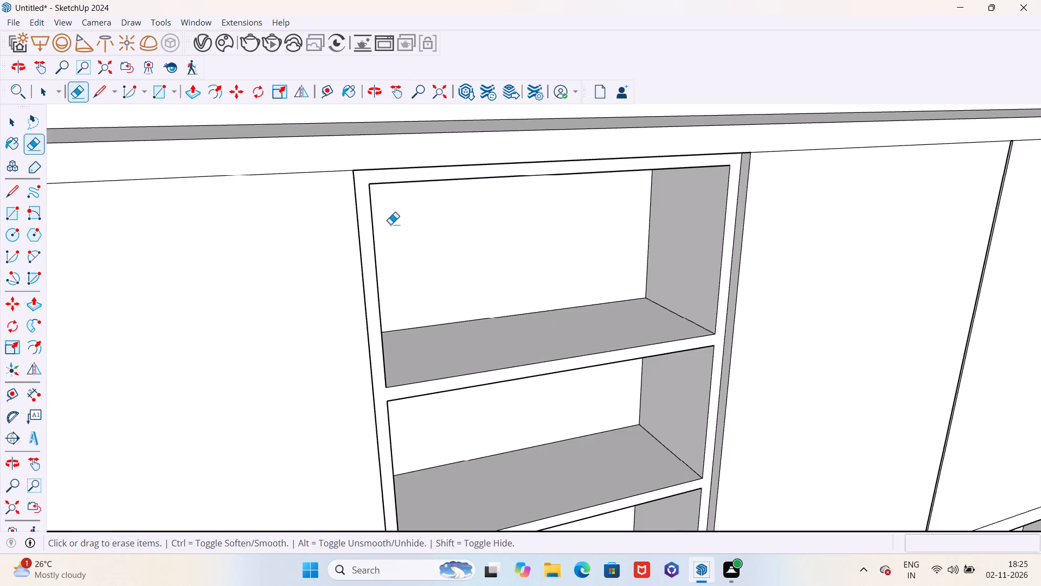
middle_click_drag(342, 201, 320, 198)
key("r")
scroll(344, 190, "up", 5)
middle_click_drag(404, 253, 330, 171)
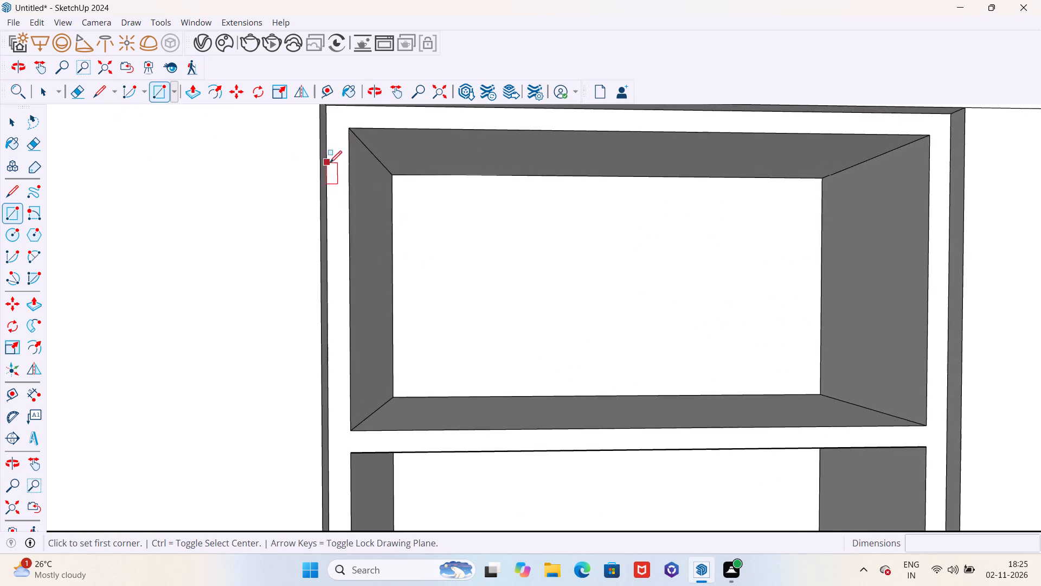
scroll(358, 218, "down", 7)
scroll(356, 188, "up", 5)
left_click(343, 160)
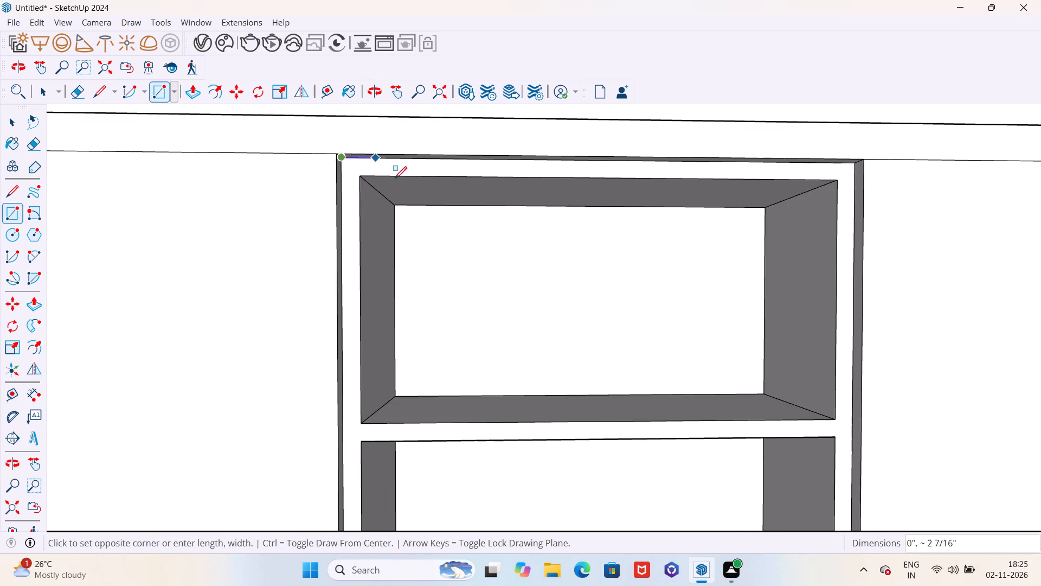
scroll(401, 184, "down", 5)
scroll(490, 246, "down", 10)
middle_click_drag(497, 246, 583, 368)
scroll(535, 361, "up", 3)
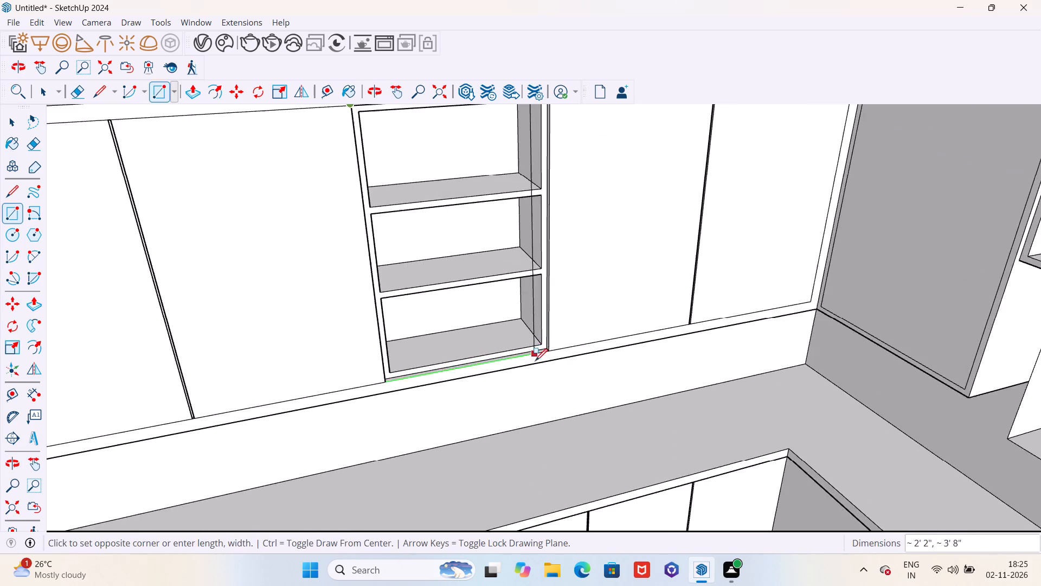
scroll(535, 361, "up", 6)
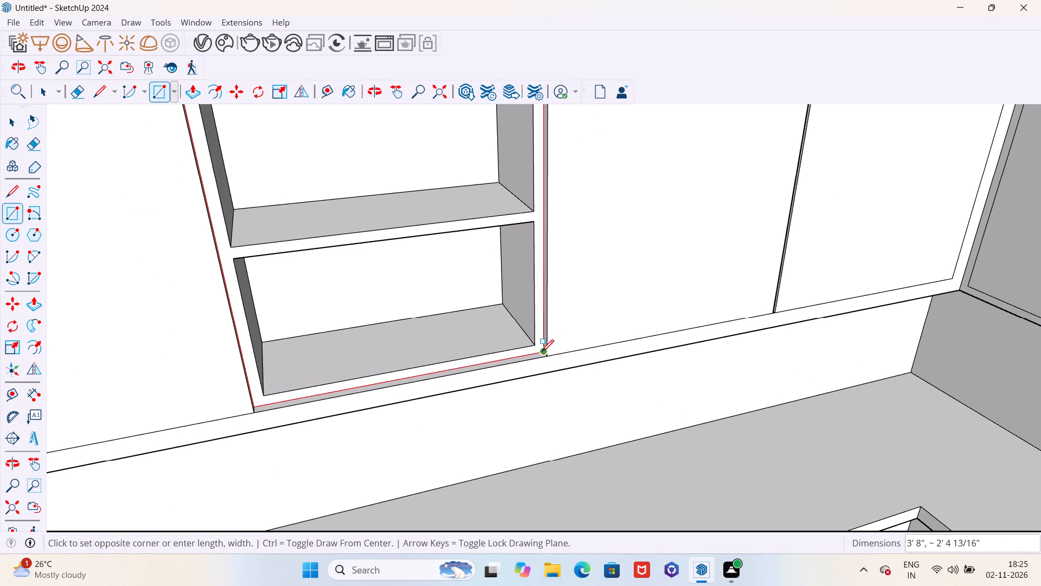
left_click(542, 352)
Draw a rectangle about 3' 6" by 2' 2 13/16" between opposite inner corners of the same niche's frame.
scroll(562, 365, "down", 10)
middle_click_drag(552, 366, 507, 315)
scroll(471, 230, "up", 2)
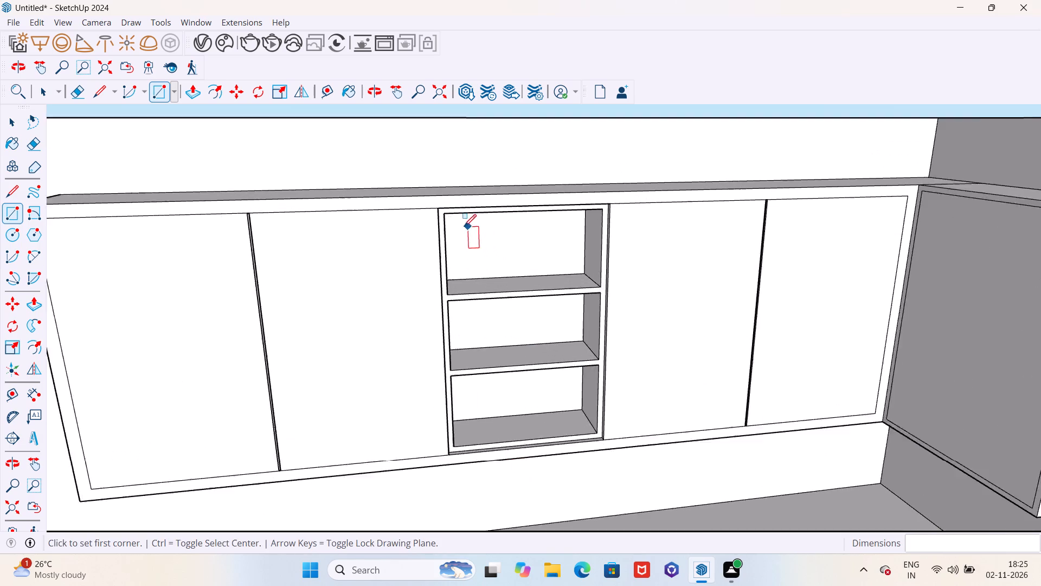
scroll(464, 226, "up", 7)
left_click(440, 208)
scroll(454, 215, "down", 7)
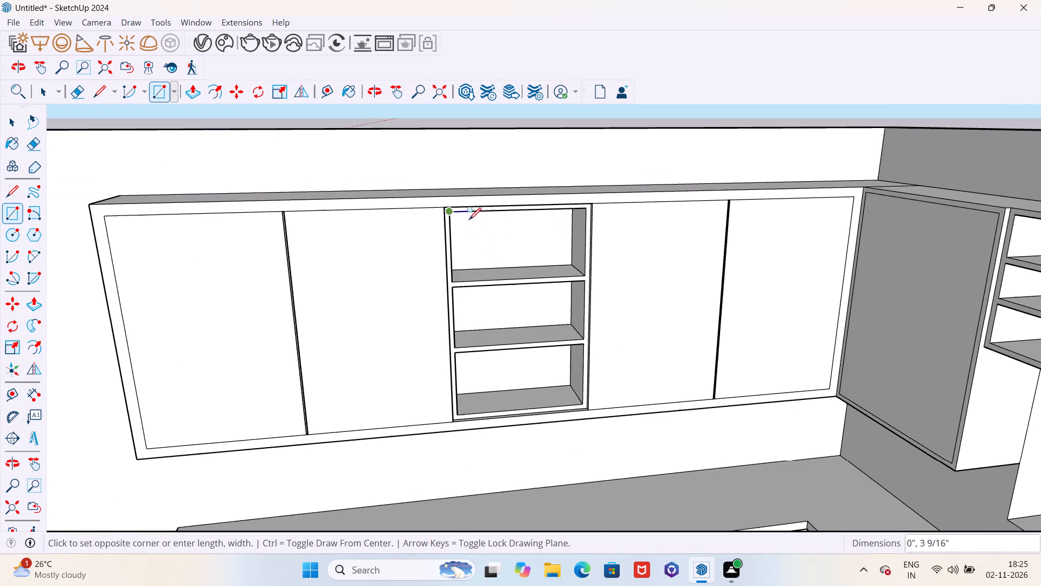
scroll(584, 405, "up", 1)
scroll(584, 405, "down", 1)
scroll(584, 405, "up", 8)
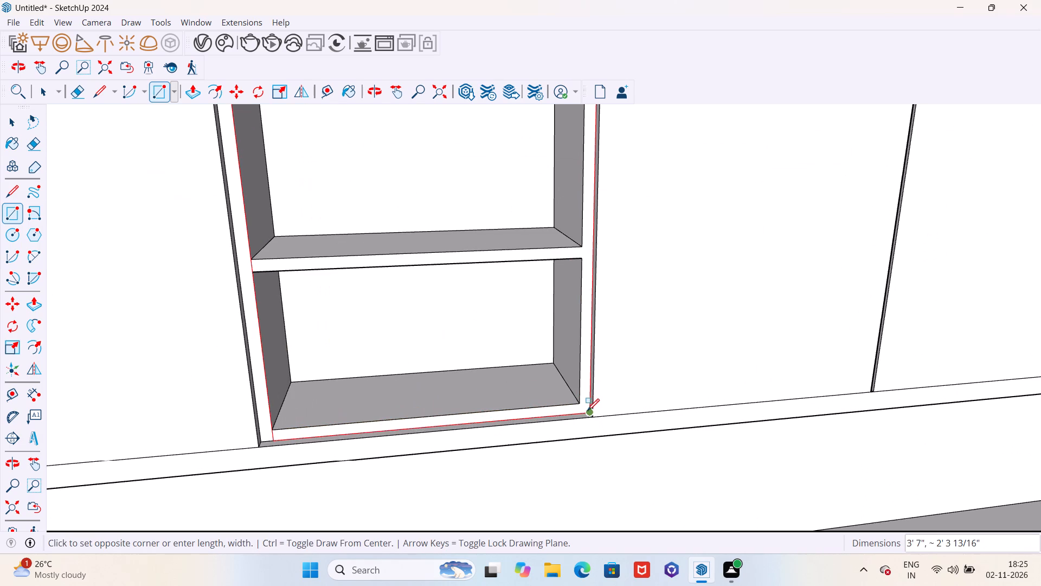
left_click(578, 402)
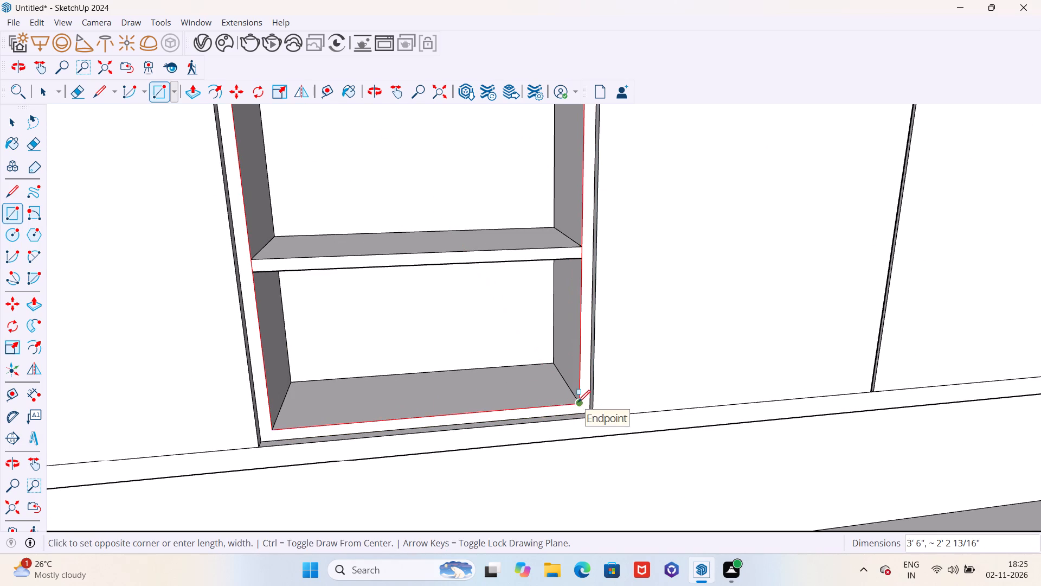
Undo the rectangle drawn between the inner corners of the niche's frame.
scroll(596, 408, "down", 5)
middle_click_drag(540, 390, 560, 391)
key("ctrl+z")
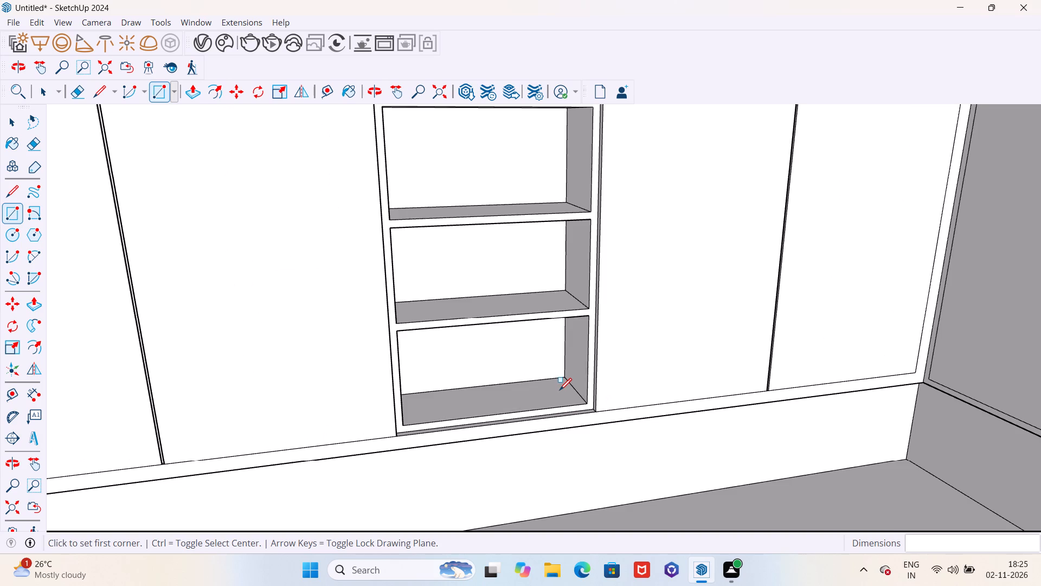
Draw a rectangle about 3' 8" by 2' 4 13/16" between opposite outer corners of the shelved niche's frame.
scroll(560, 391, "down", 5)
middle_click_drag(546, 384, 588, 390)
middle_click_drag(583, 324, 471, 212)
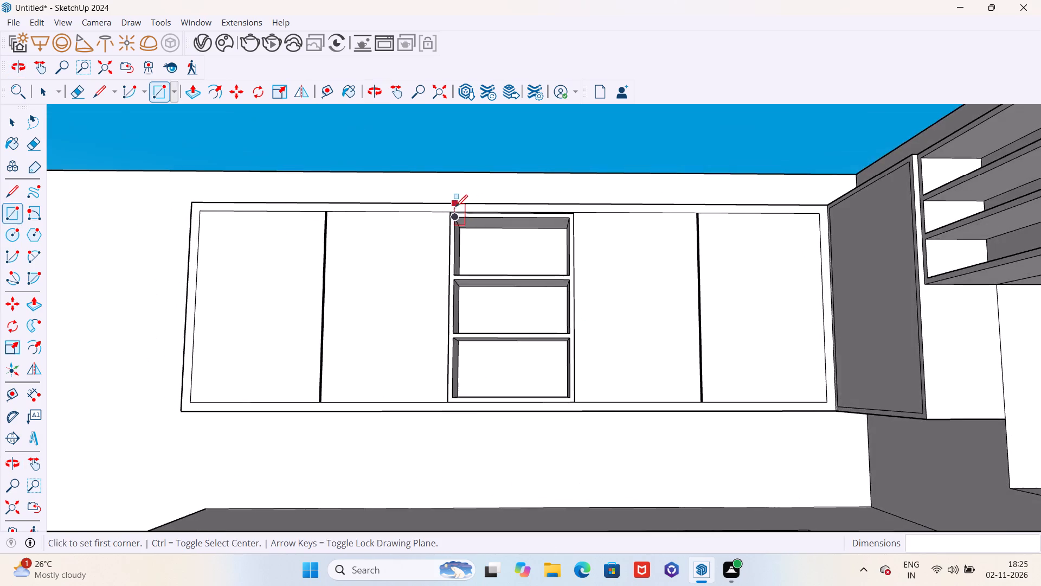
scroll(454, 209, "up", 11)
left_click(452, 216)
scroll(453, 208, "down", 3)
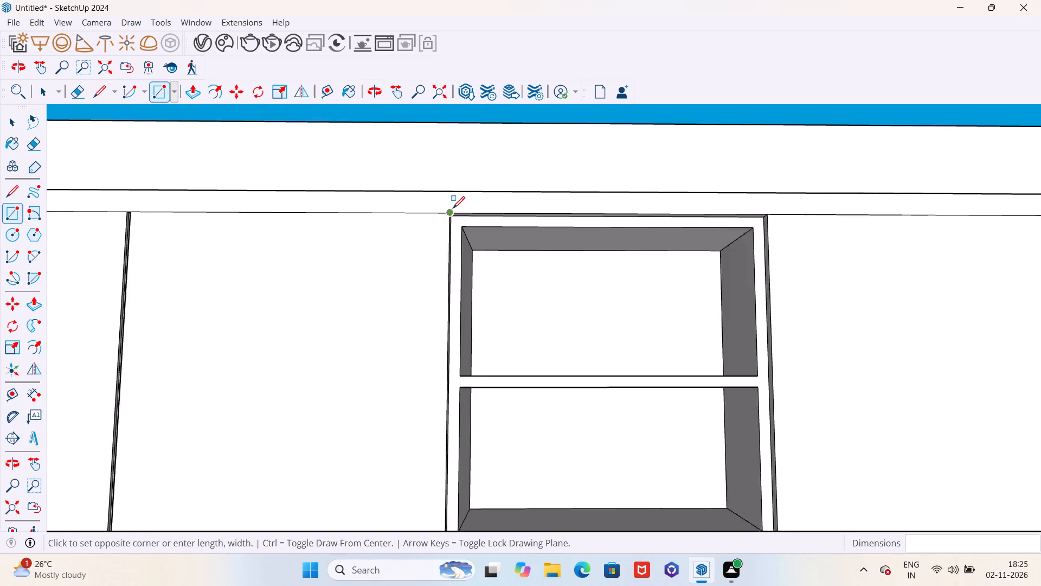
scroll(453, 208, "down", 3)
scroll(519, 245, "down", 6)
middle_click_drag(529, 254, 623, 425)
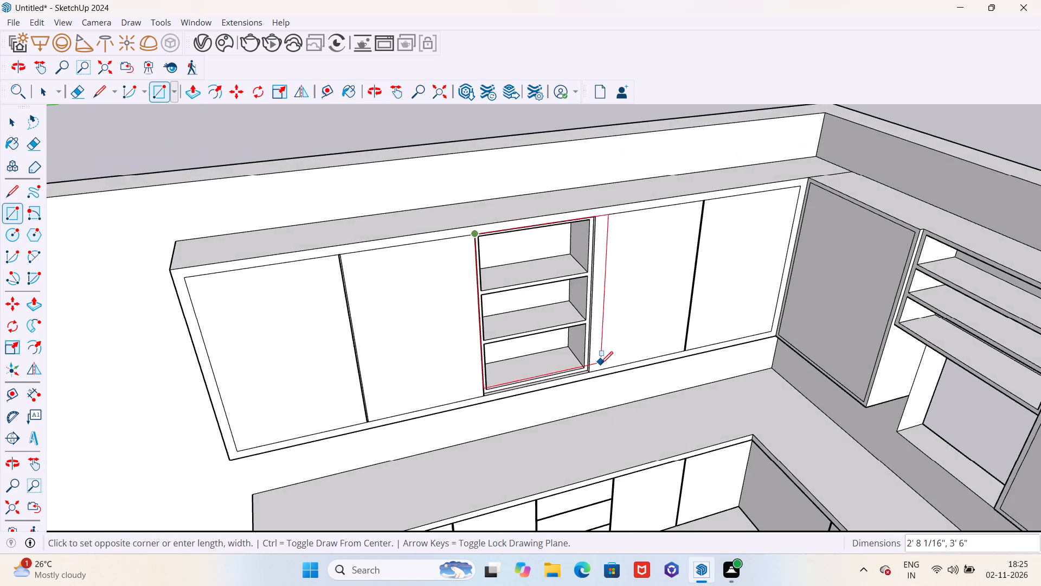
scroll(601, 364, "up", 15)
left_click(580, 391)
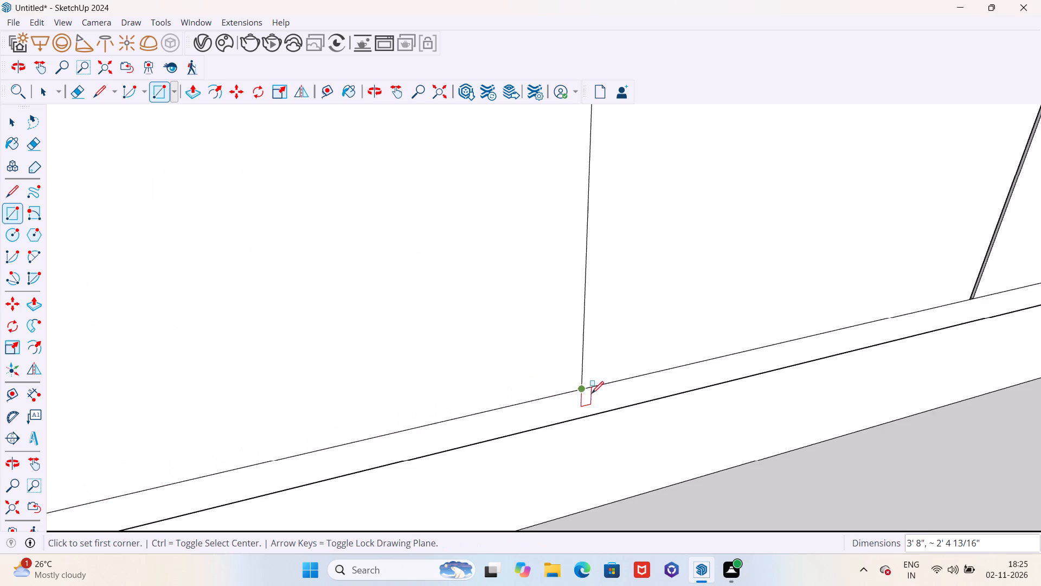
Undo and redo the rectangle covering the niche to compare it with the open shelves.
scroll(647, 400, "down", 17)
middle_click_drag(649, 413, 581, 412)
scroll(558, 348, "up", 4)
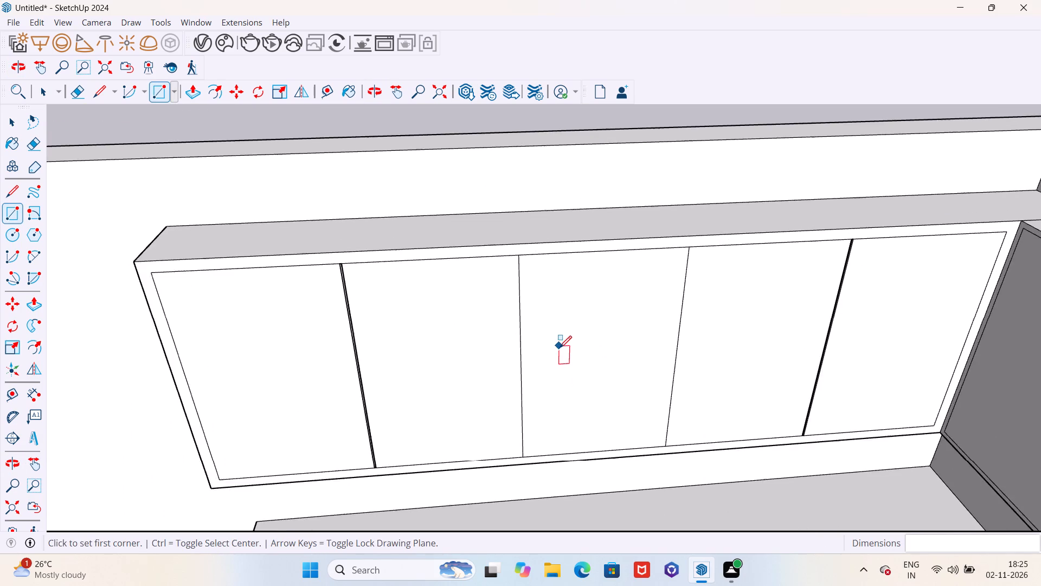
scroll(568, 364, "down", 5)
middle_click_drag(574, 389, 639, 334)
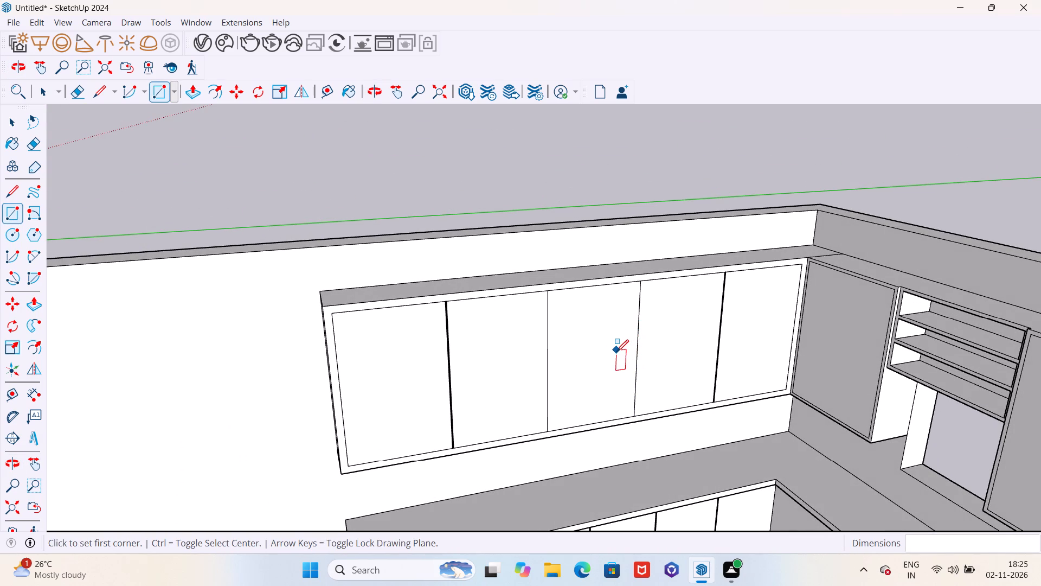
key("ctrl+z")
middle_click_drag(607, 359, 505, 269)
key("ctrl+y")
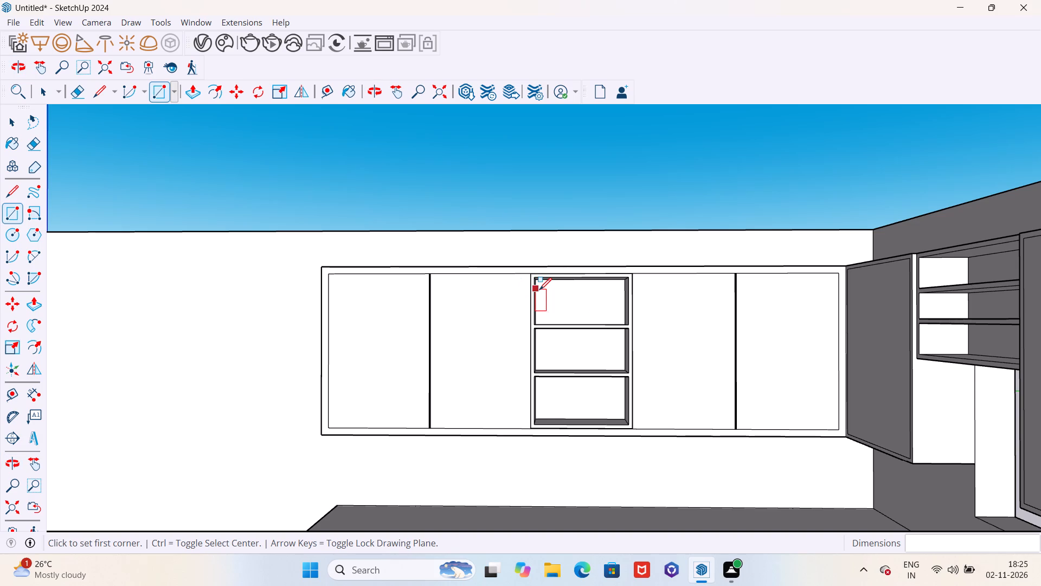
Copy the rectangular face covering the niche, with its edges, about 51' away to a clear spot outside the building.
key("space")
middle_click_drag(570, 325, 589, 342)
double_click(588, 342)
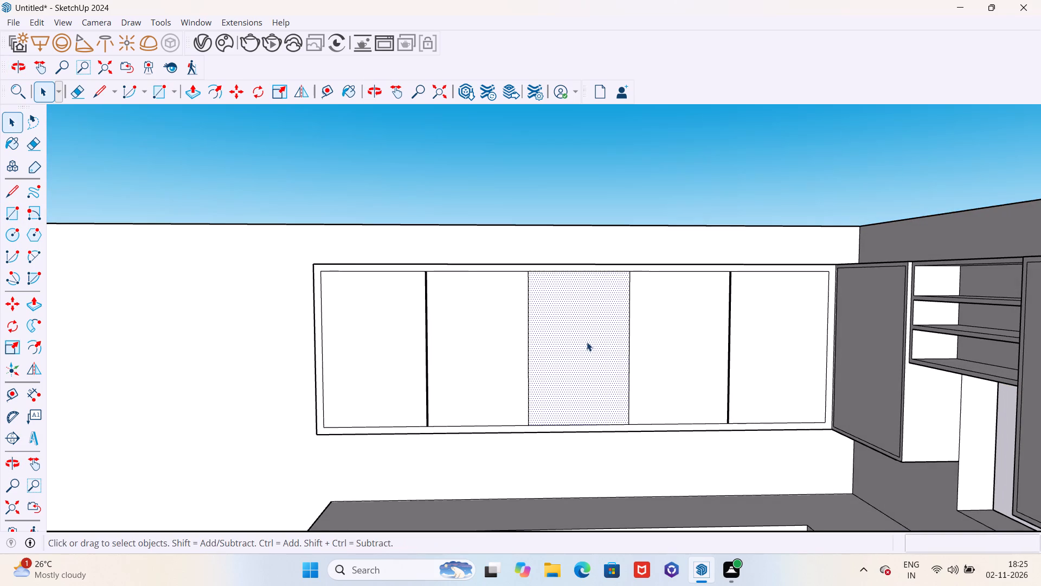
middle_click_drag(576, 339, 611, 376)
key("m")
left_click(572, 395)
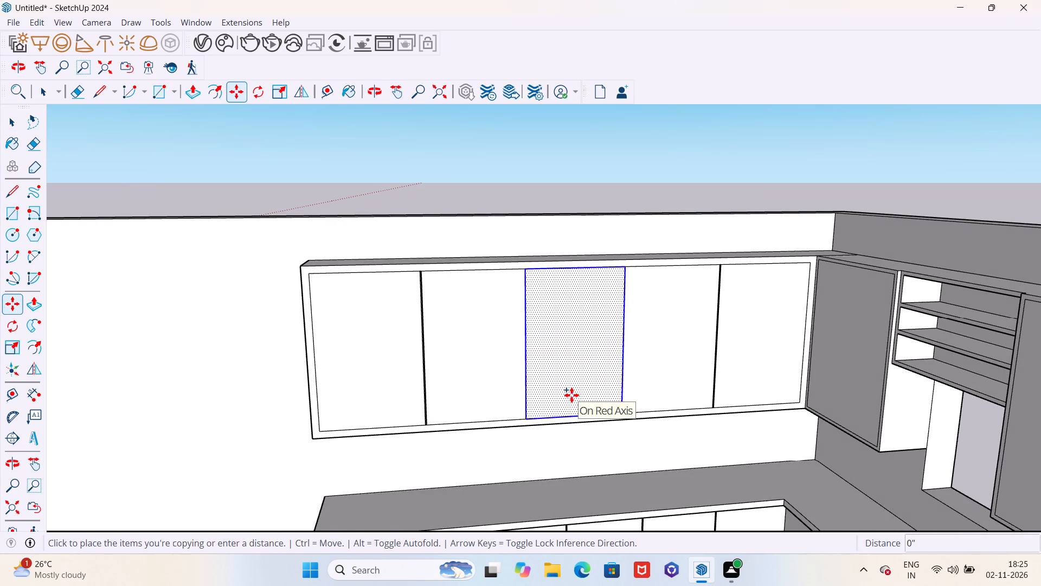
scroll(571, 395, "down", 10)
scroll(592, 399, "down", 11)
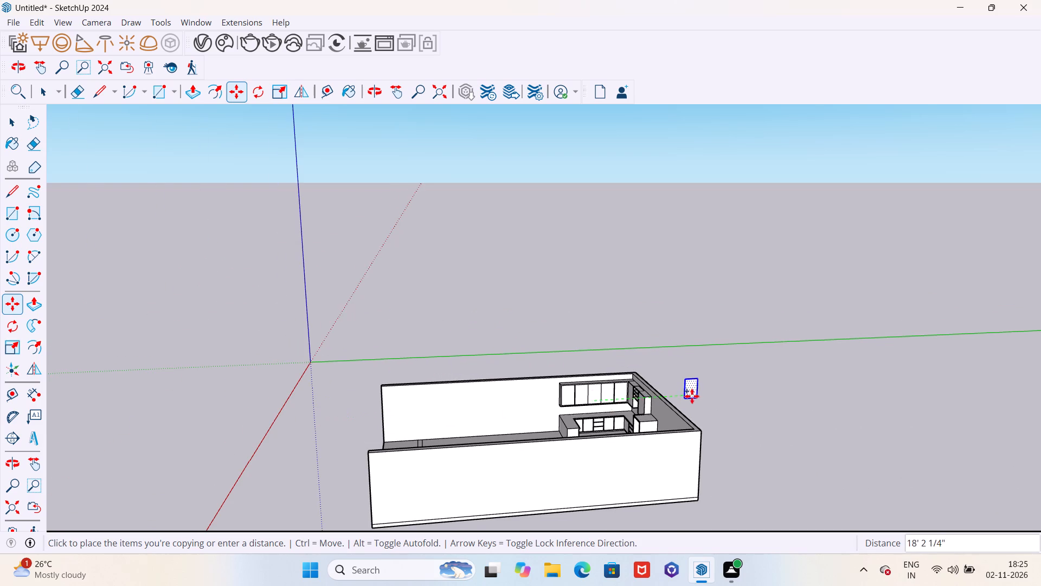
middle_click_drag(599, 403, 916, 375)
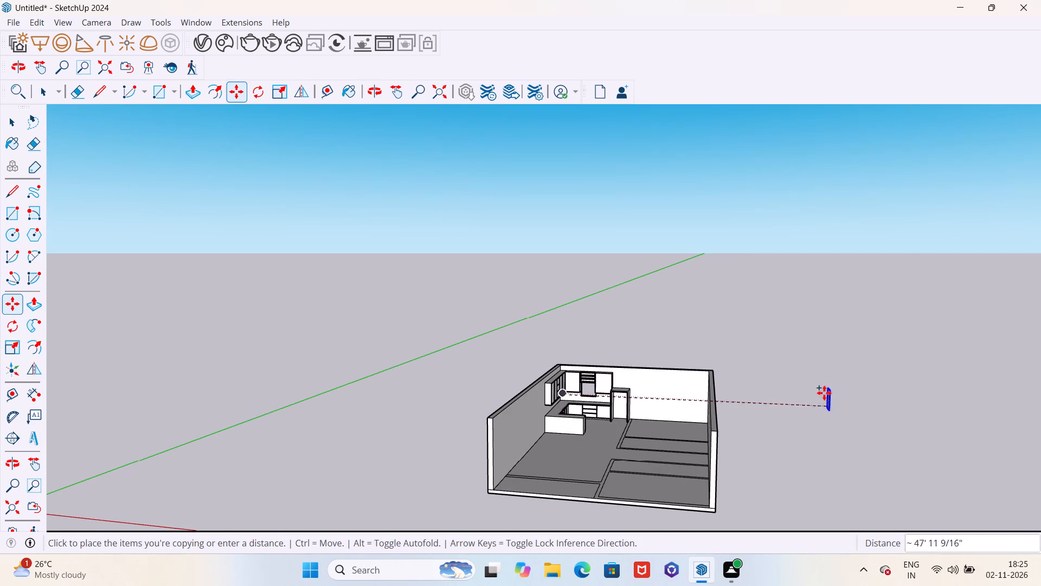
scroll(566, 397, "down", 5)
middle_click_drag(543, 409, 319, 418)
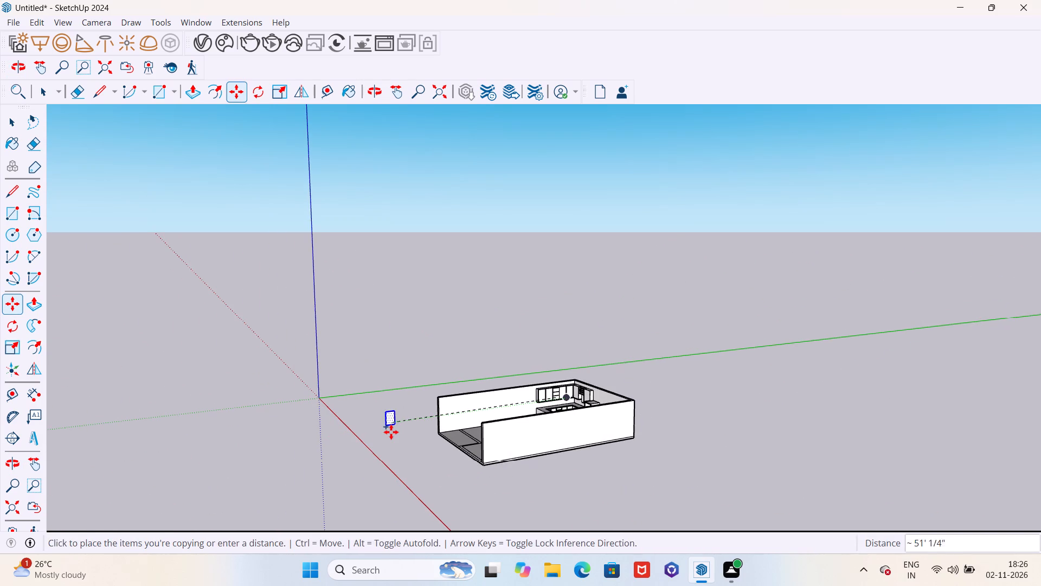
left_click(392, 430)
Delete the original face covering the shelved niche between the wall units.
middle_click_drag(406, 443, 345, 444)
scroll(362, 431, "up", 7)
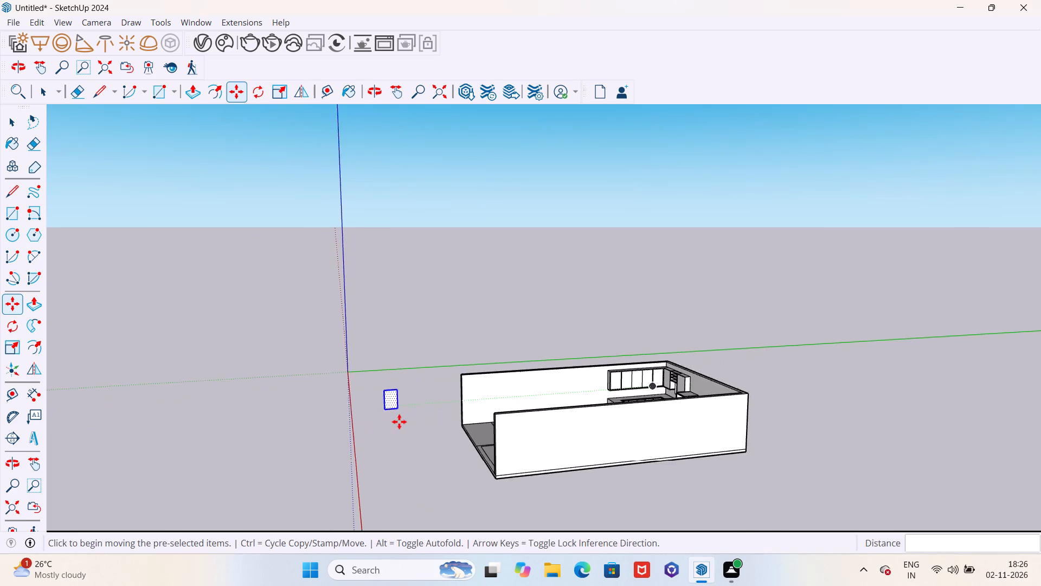
key("space")
scroll(701, 374, "up", 15)
left_click(640, 375)
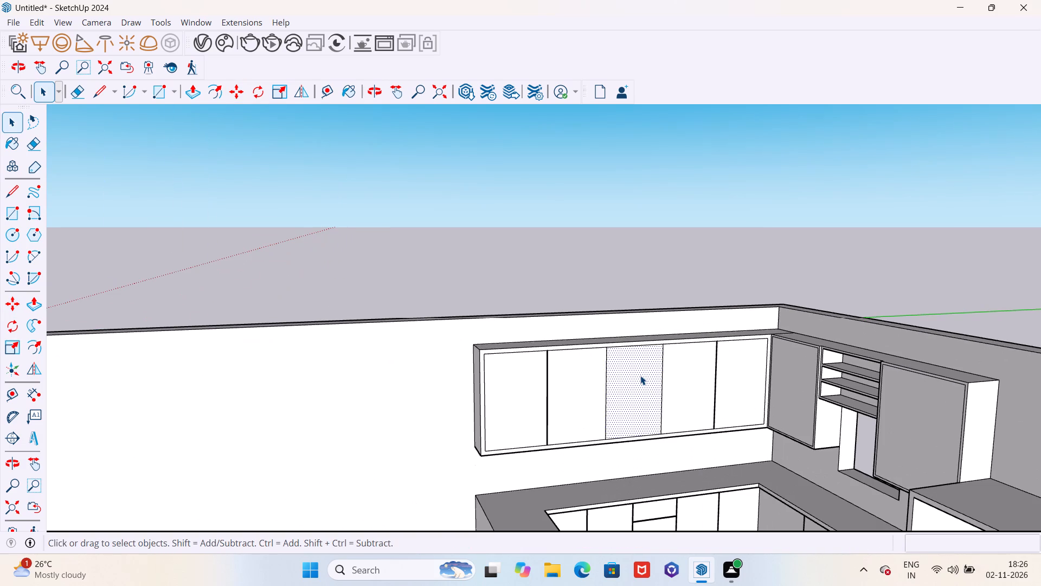
key("Delete")
Offset the copied panel's outline inward by 1.5" to form a border frame.
scroll(665, 407, "down", 5)
scroll(711, 380, "down", 12)
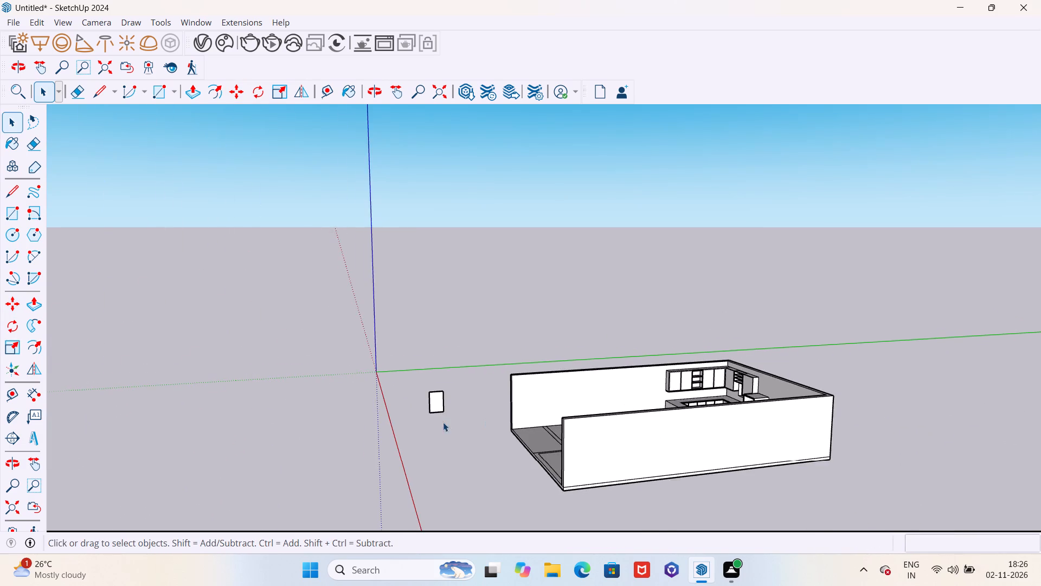
scroll(434, 422, "up", 15)
middle_click_drag(443, 386, 404, 392)
scroll(425, 397, "up", 9)
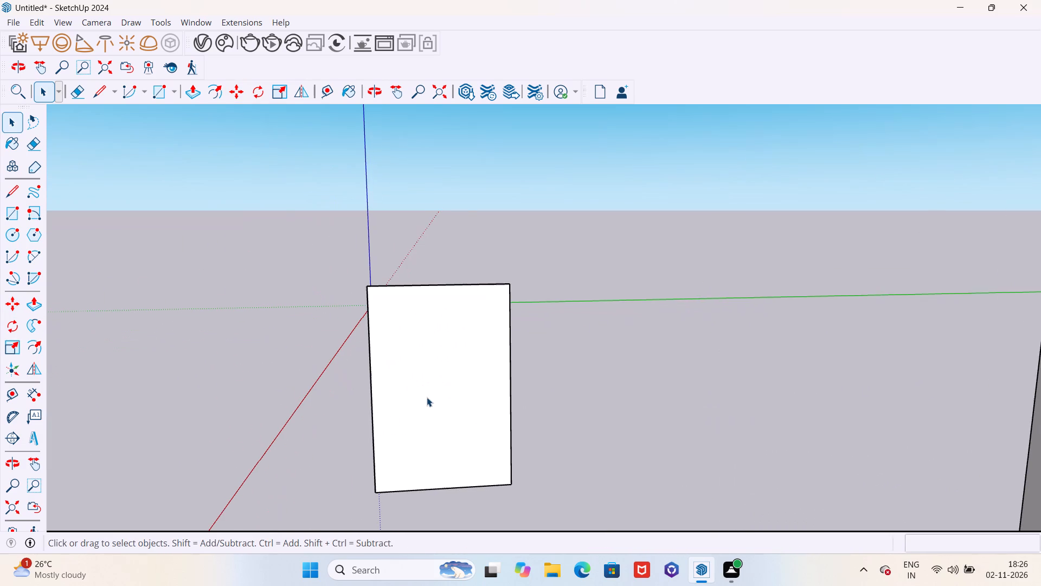
key("f")
left_click(413, 375)
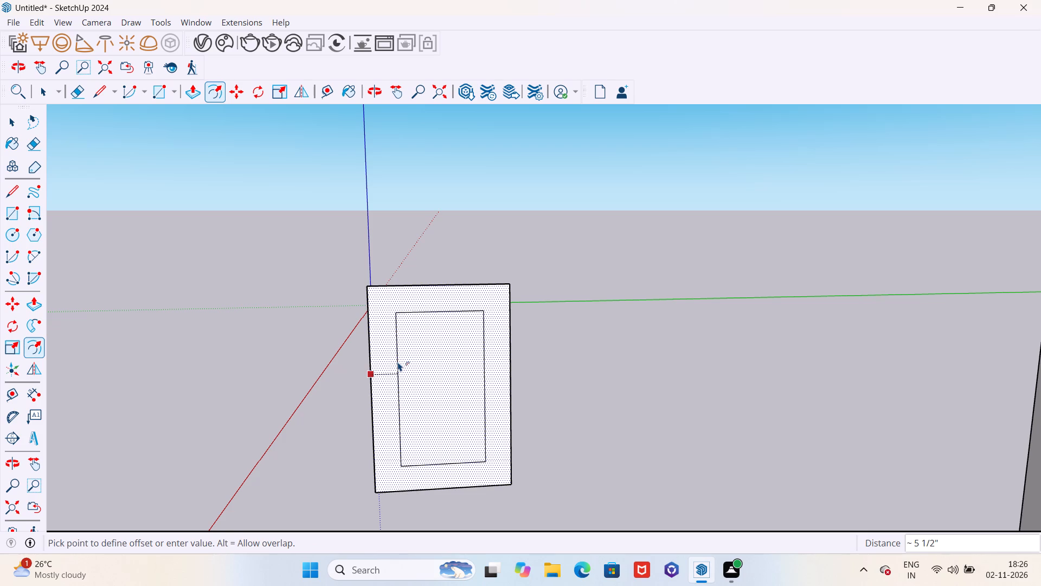
key("1")
type(".5\"")
key("Return")
Push/Pull the border frame on one side of the copied panel outward by 0.5".
middle_click_drag(435, 384, 226, 448)
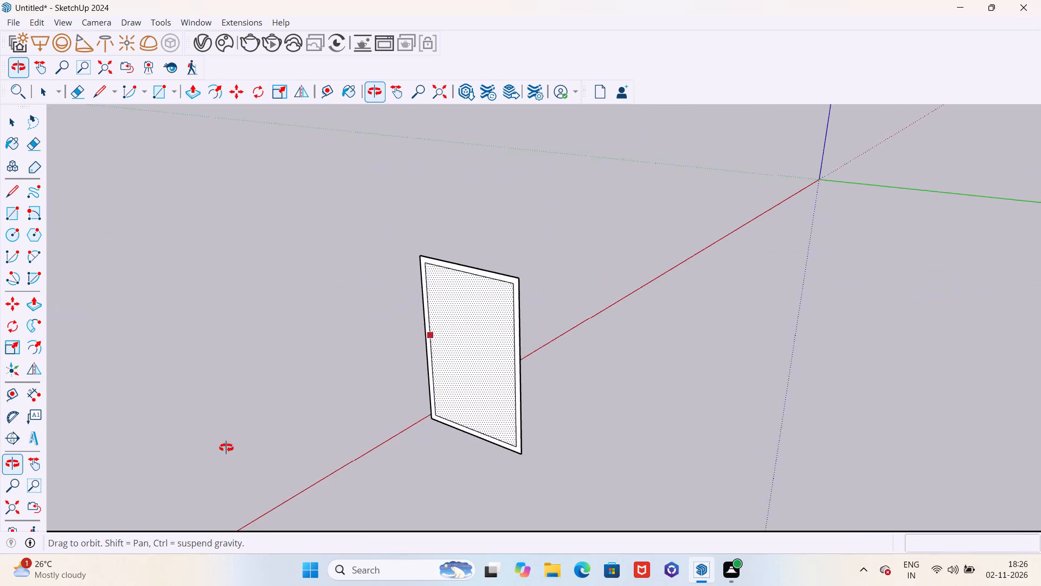
middle_click_drag(226, 448, 224, 447)
scroll(544, 324, "up", 8)
key("p")
scroll(503, 331, "up", 5)
scroll(596, 335, "down", 5)
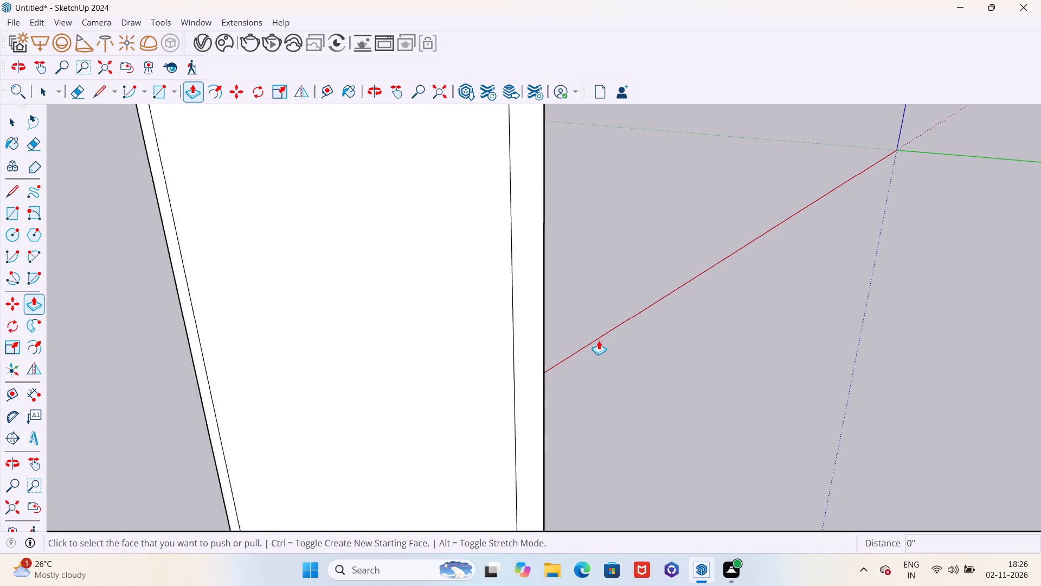
left_click(542, 338)
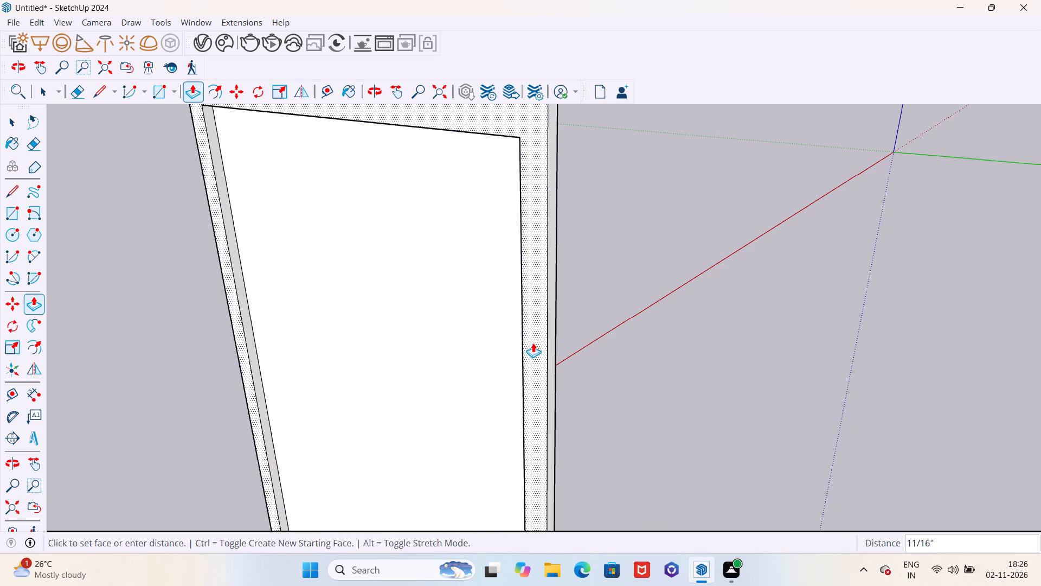
scroll(533, 343, "down", 3)
middle_click_drag(533, 343, 215, 362)
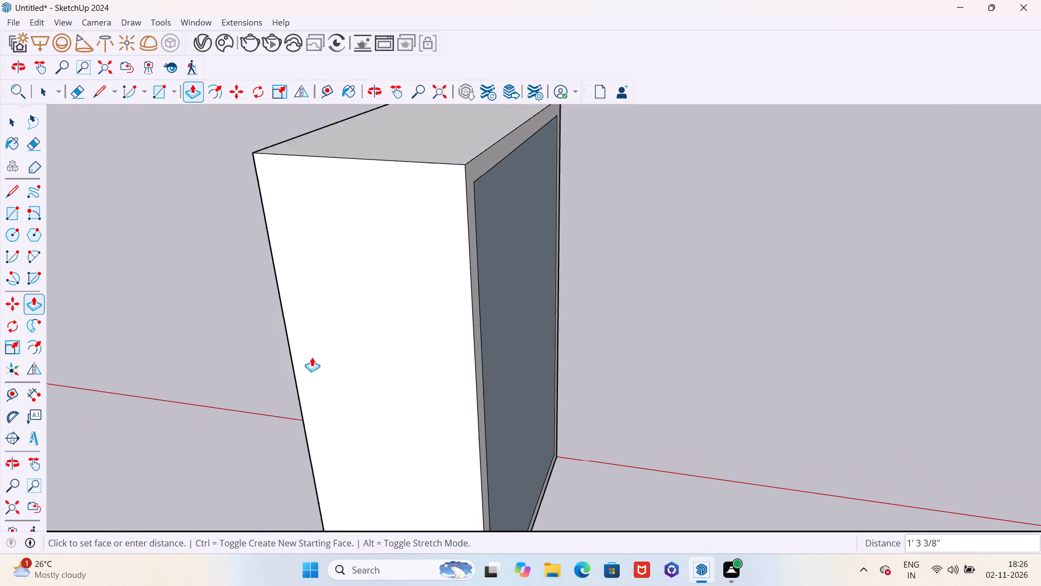
middle_click_drag(414, 356, 614, 353)
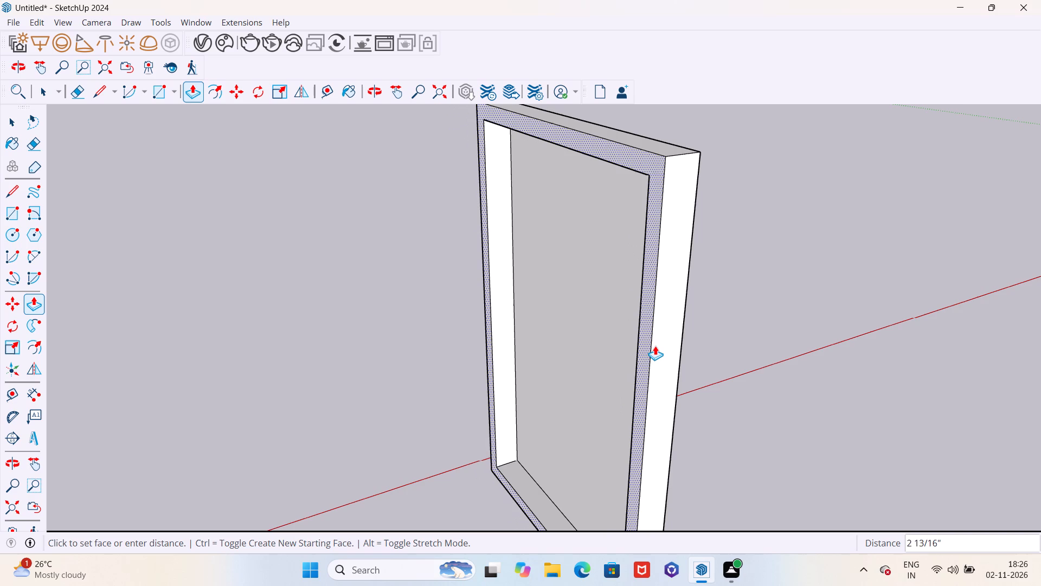
key("1")
key("BackSpace")
key("period")
key("5")
key("shift+quotedbl")
key("Return")
Push/Pull the border frame on the opposite side of the panel outward by 0.5".
middle_click_drag(655, 347, 396, 377)
scroll(442, 338, "up", 3)
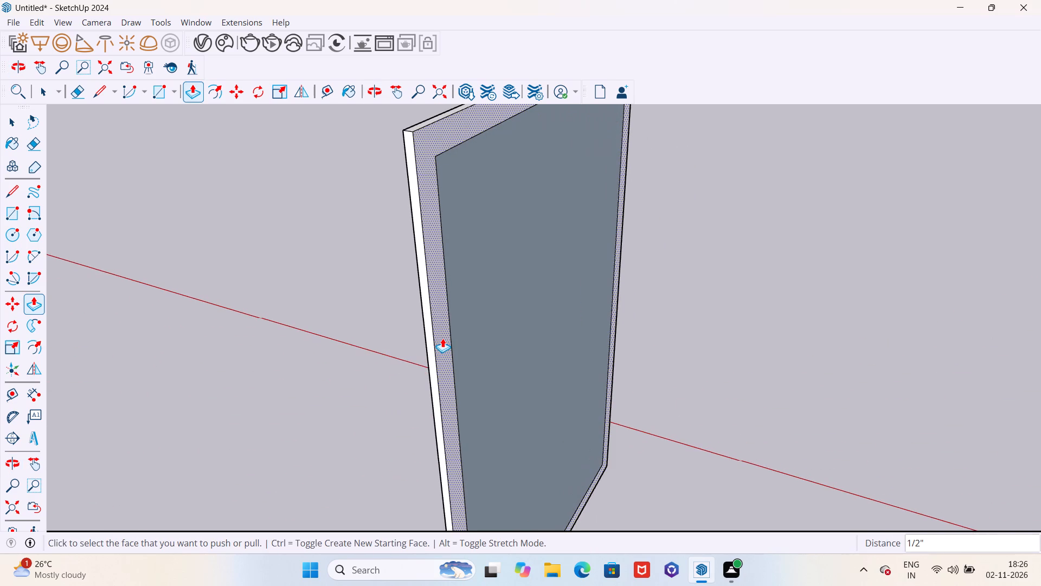
left_click(442, 338)
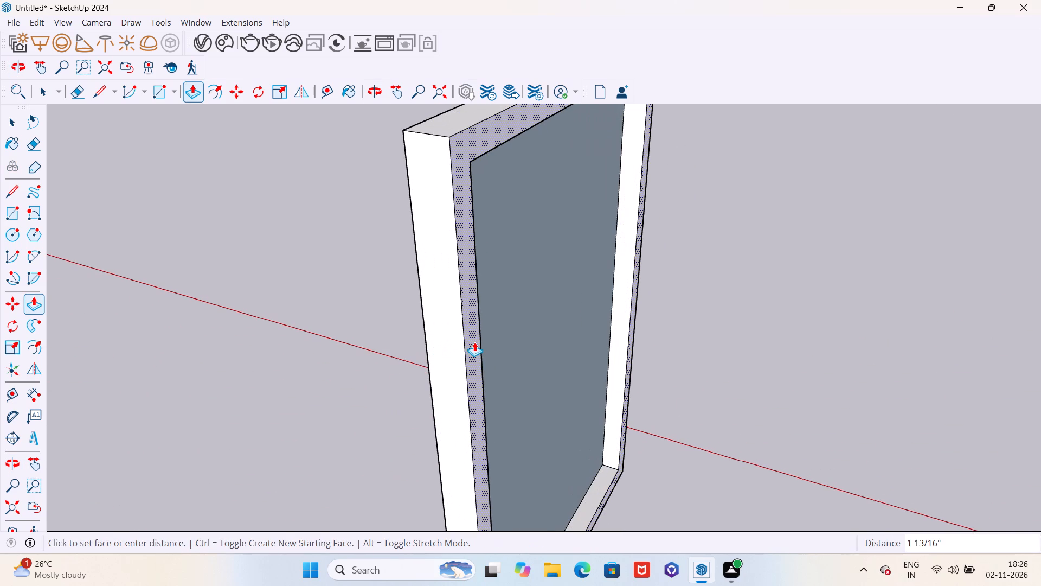
type(".5")
key("shift+quotedbl")
key("Return")
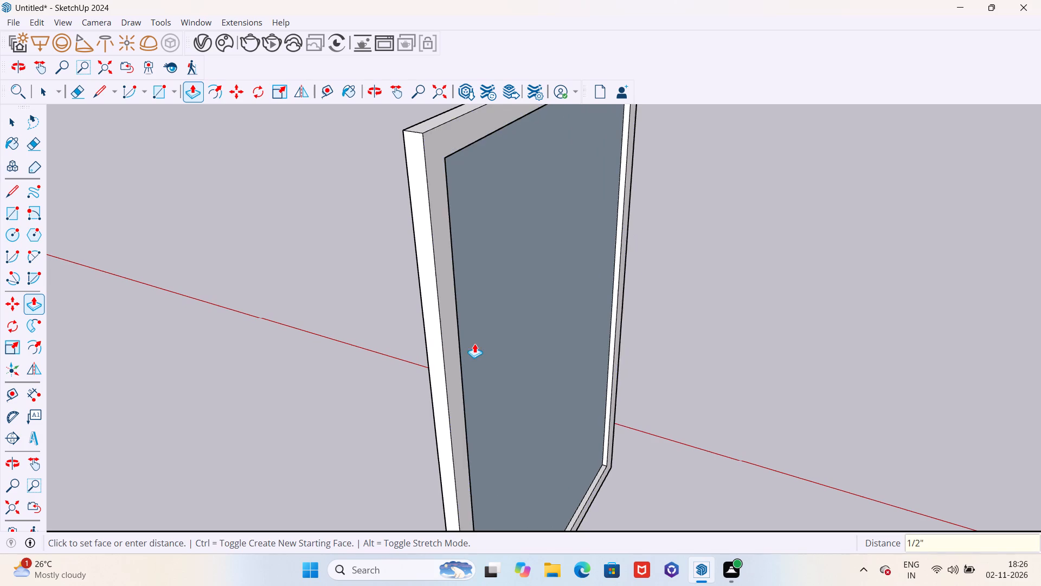
Examine the framed panel from several angles and its position beside the building.
scroll(626, 347, "down", 6)
middle_click_drag(528, 373, 801, 347)
key("space")
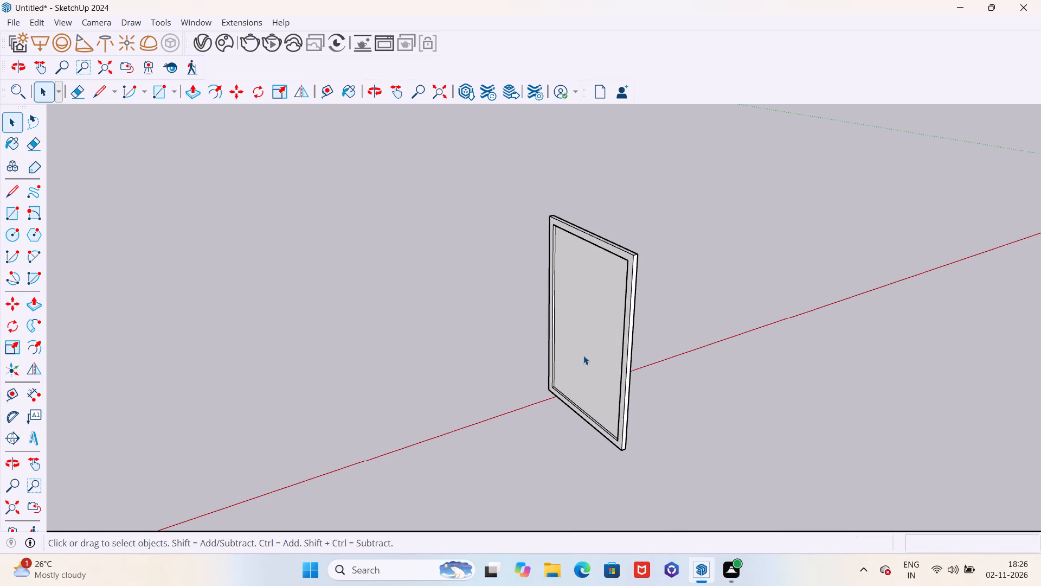
middle_click_drag(591, 354, 729, 319)
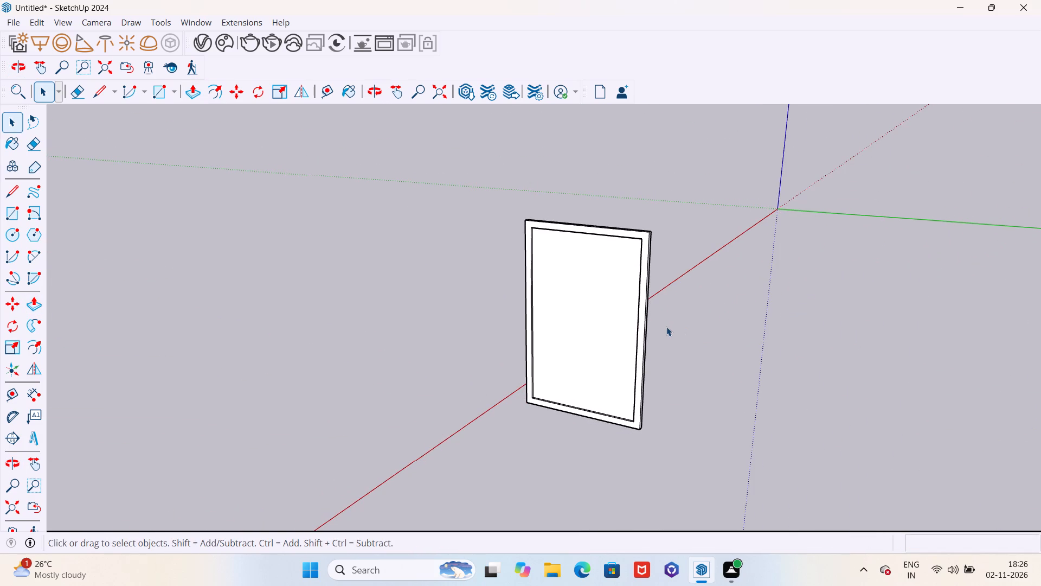
middle_click_drag(666, 327, 568, 347)
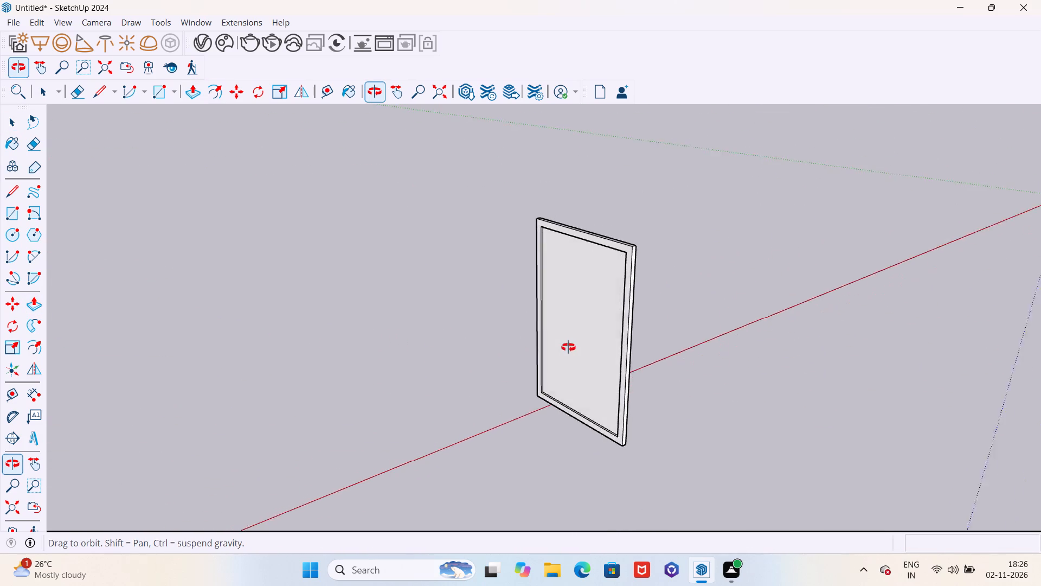
middle_click_drag(568, 347, 619, 350)
scroll(629, 329, "up", 4)
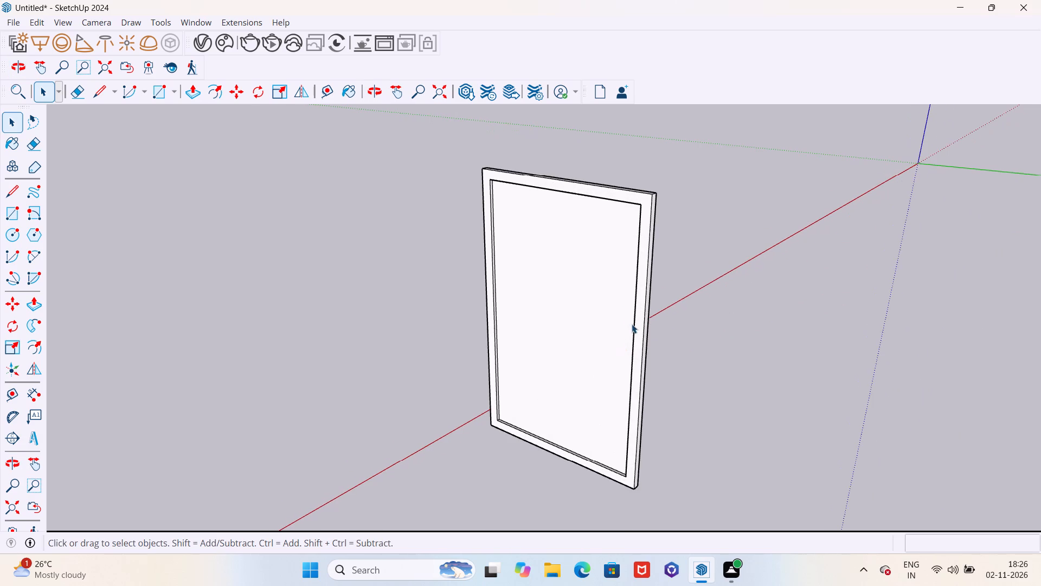
scroll(637, 338, "down", 4)
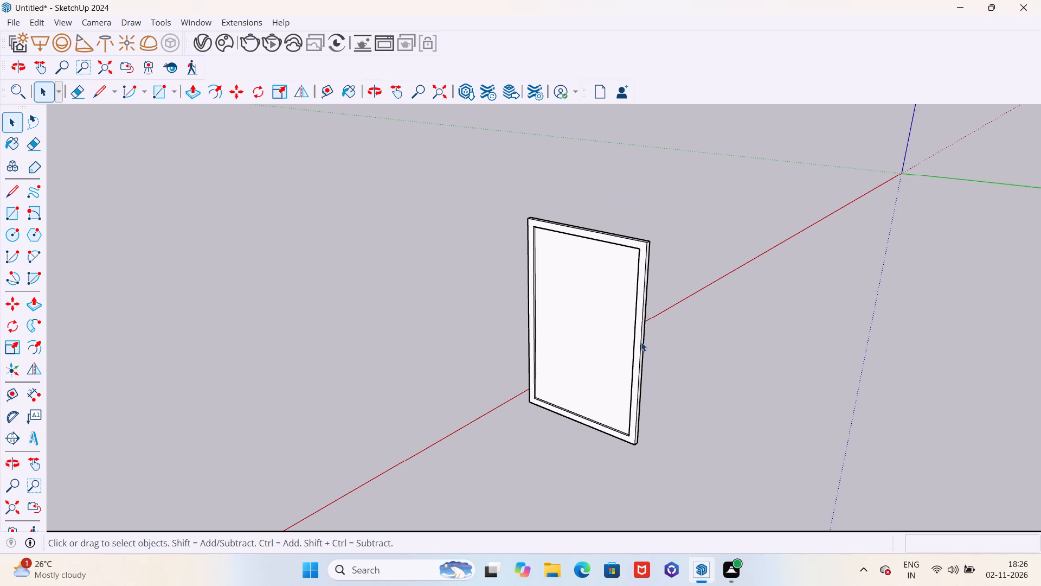
scroll(550, 318, "down", 20)
scroll(550, 318, "down", 4)
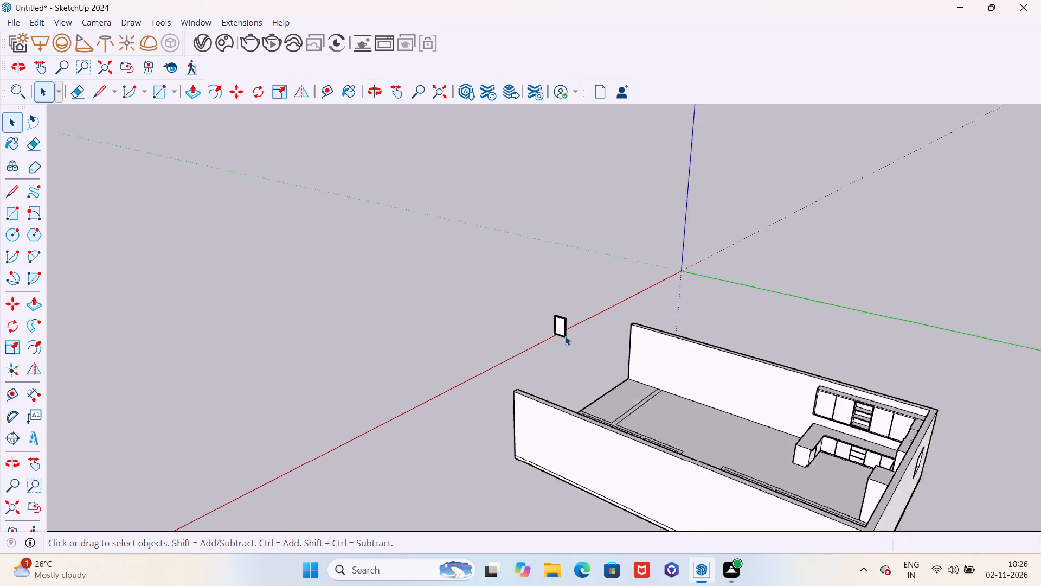
Draw a rectangle about 3' by 2' over the front of the shelved niche between the two wall units.
scroll(565, 336, "down", 3)
middle_click_drag(522, 355, 1009, 329)
scroll(639, 335, "up", 11)
middle_click_drag(496, 316, 611, 314)
scroll(474, 280, "up", 16)
key("r")
middle_click_drag(522, 329, 465, 225)
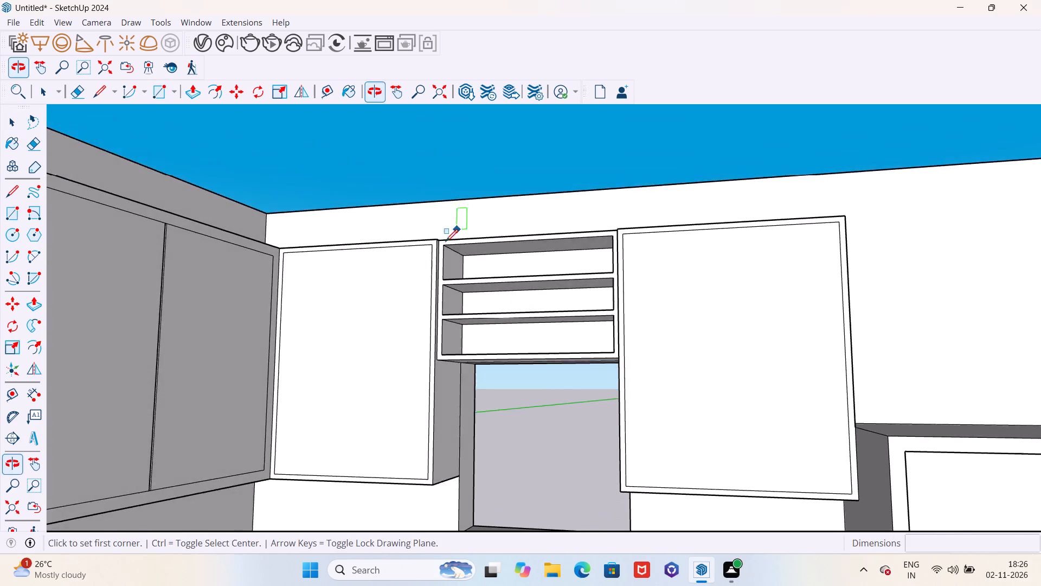
scroll(424, 254, "up", 11)
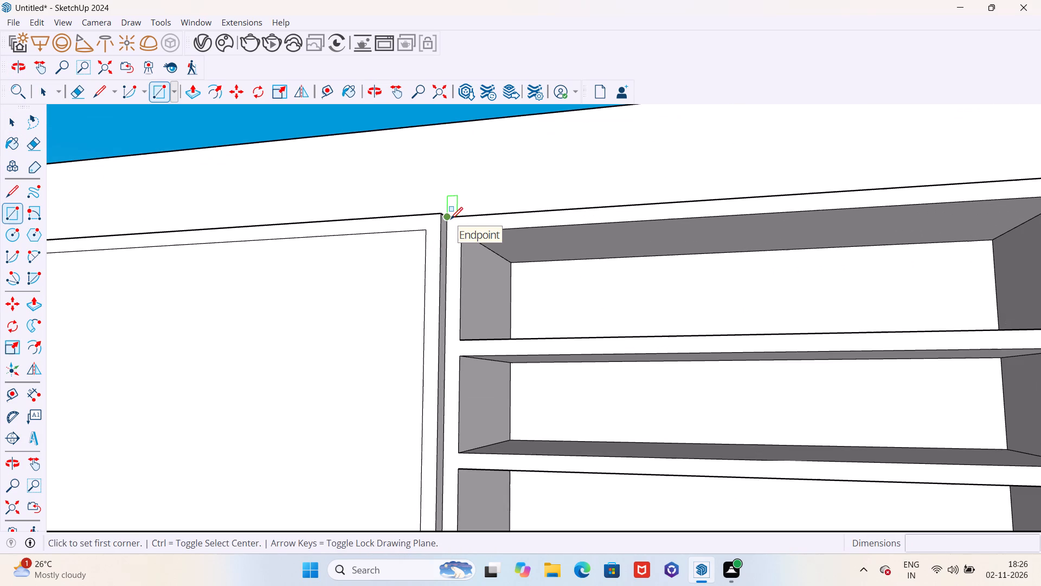
left_click(440, 215)
scroll(445, 215, "down", 9)
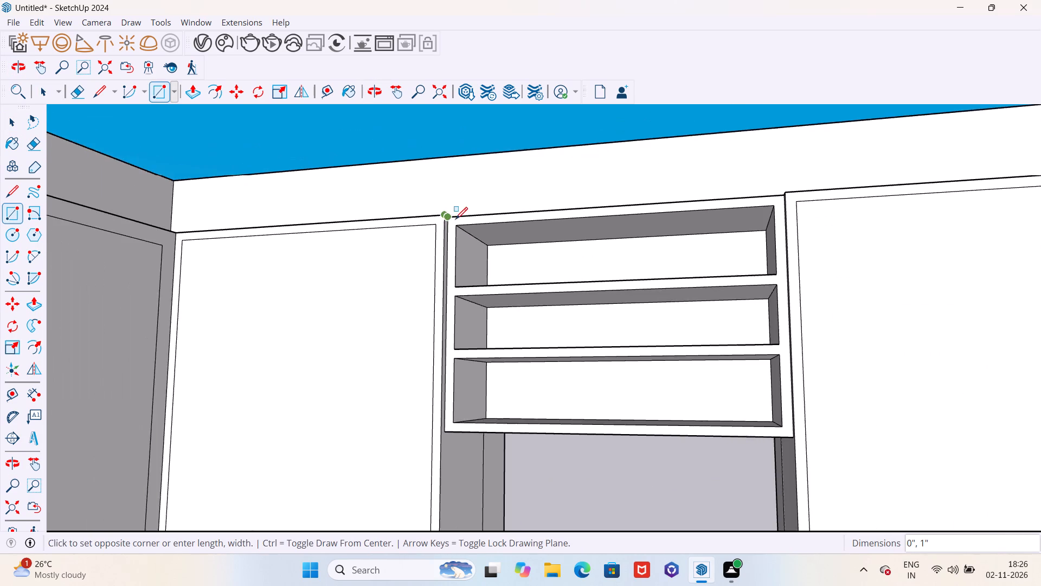
scroll(455, 219, "down", 3)
middle_click_drag(471, 220, 657, 387)
scroll(639, 344, "up", 4)
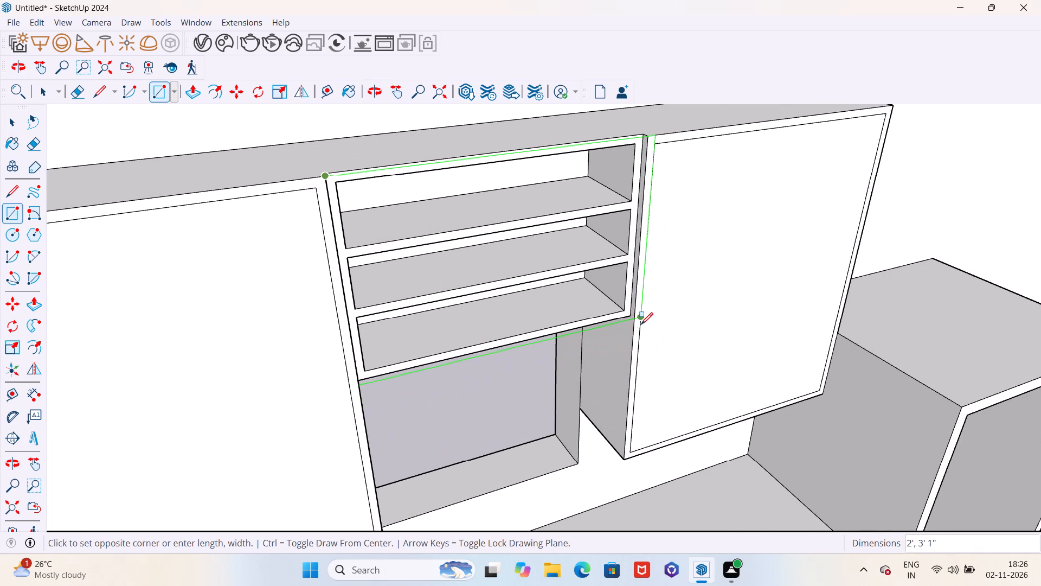
scroll(633, 320, "up", 5)
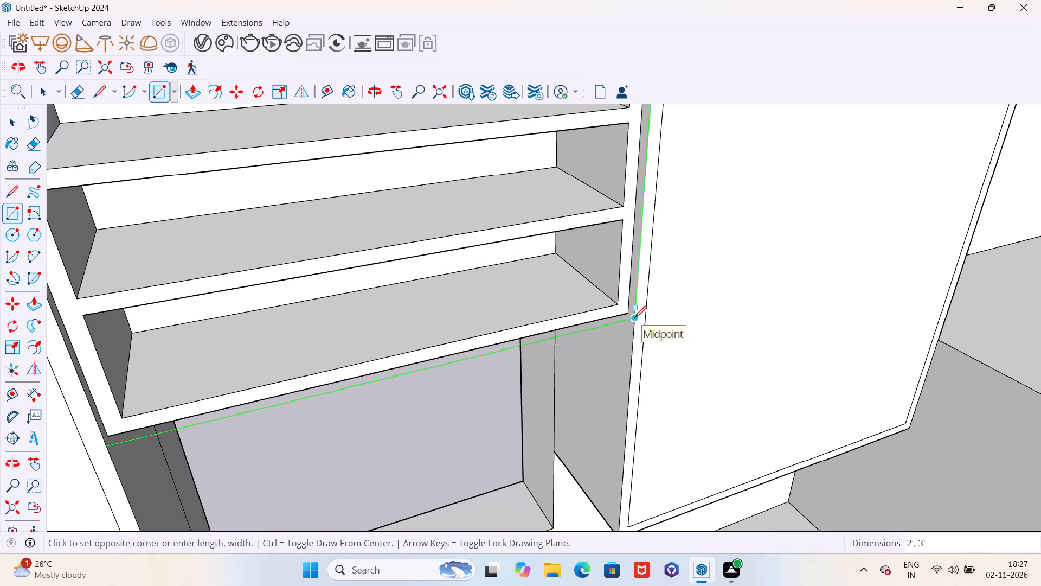
middle_click_drag(632, 308, 627, 207)
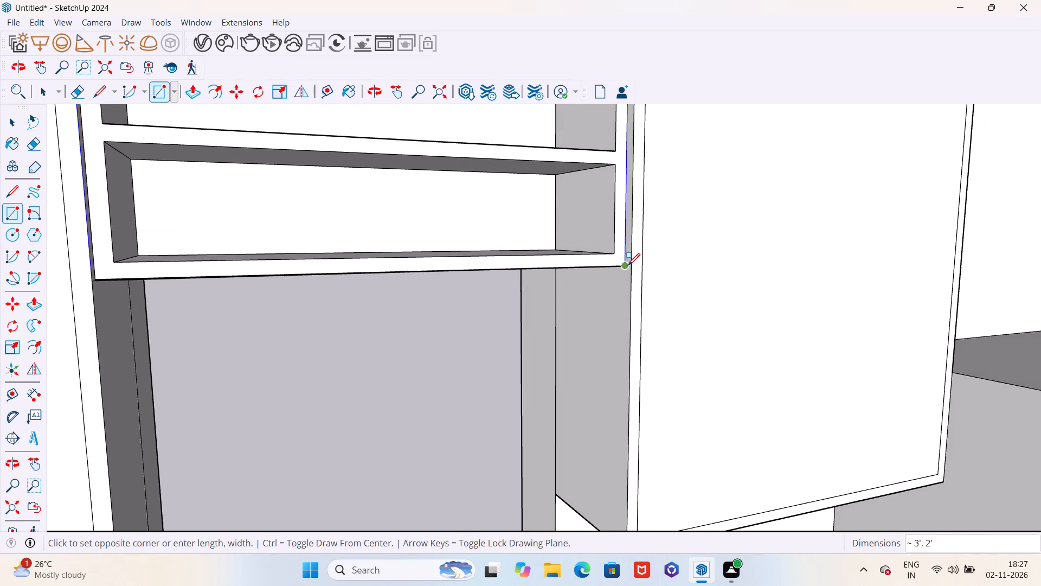
left_click(631, 267)
Copy the rectangle's face and edges from the niche front to the open area outside the building.
middle_click_drag(631, 281, 537, 256)
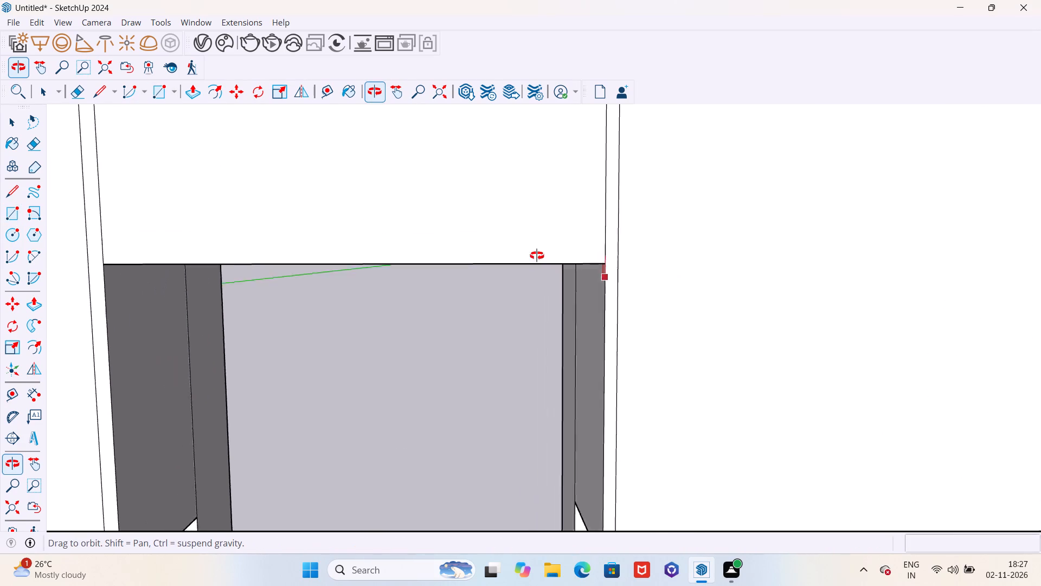
middle_click_drag(537, 256, 502, 390)
scroll(500, 396, "down", 4)
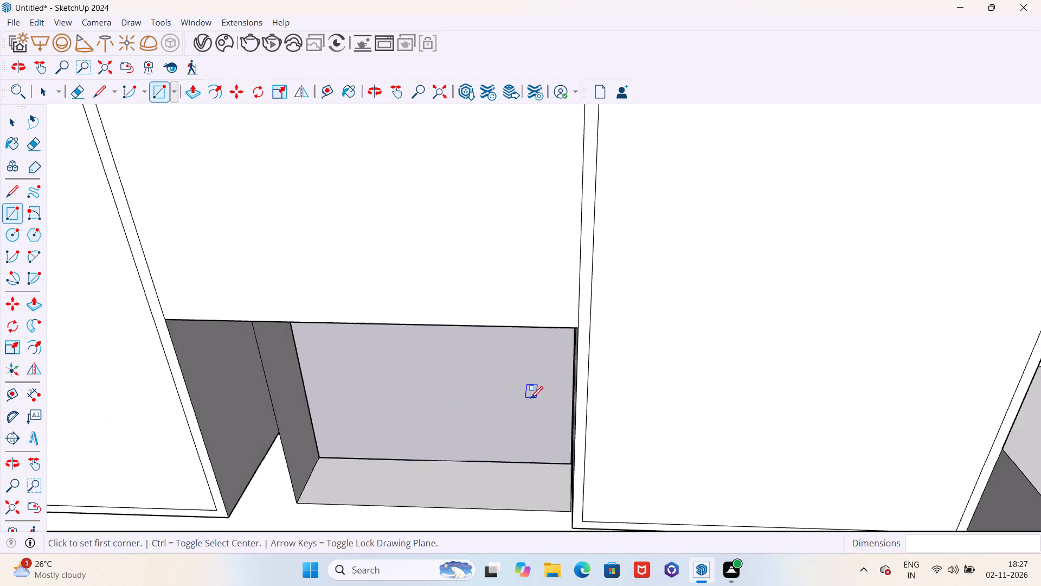
scroll(531, 398, "down", 8)
middle_click_drag(566, 423, 548, 381)
key("space")
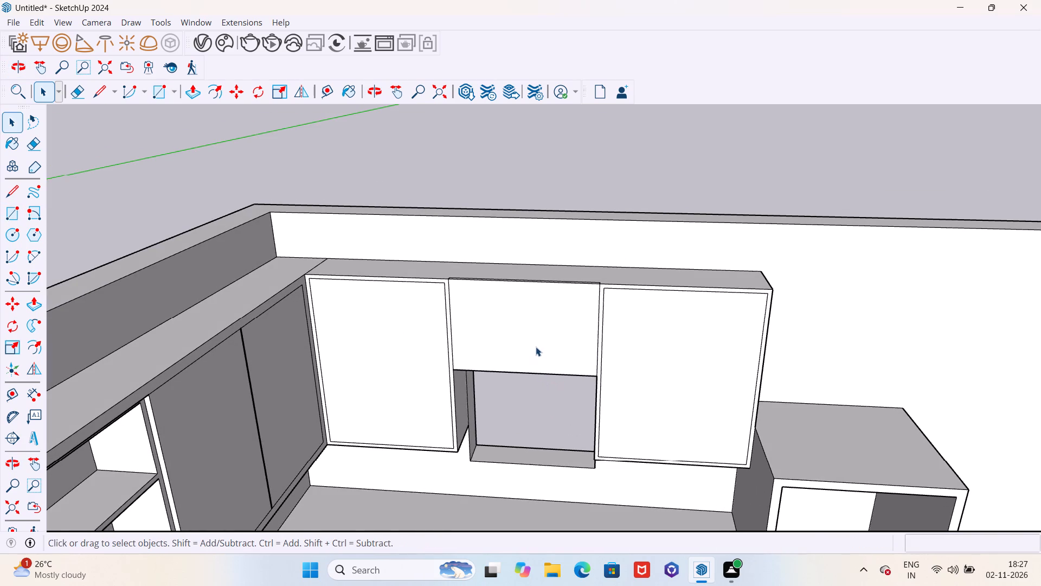
double_click(536, 347)
middle_click_drag(542, 342, 382, 519)
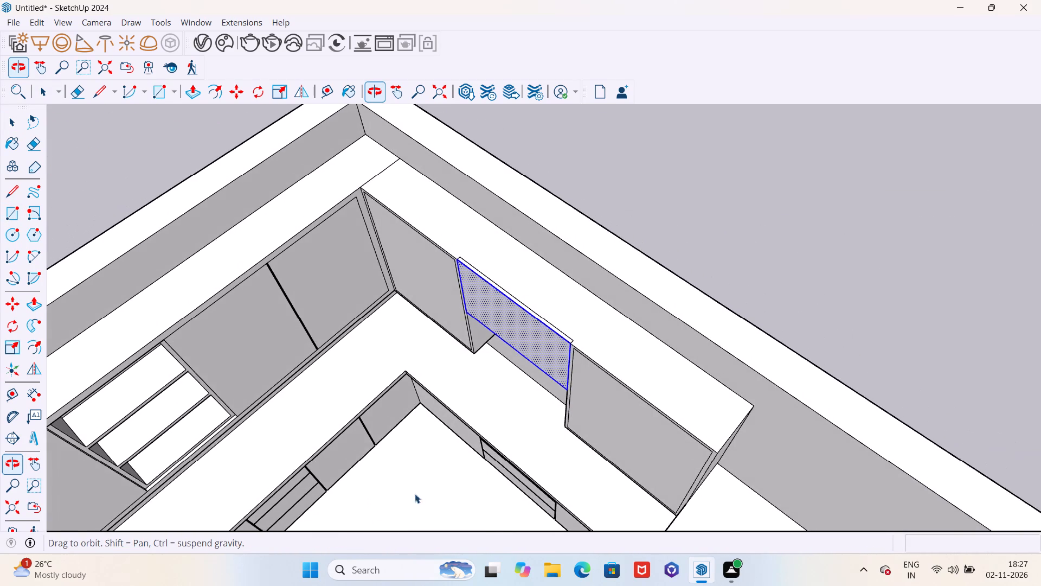
middle_click_drag(467, 392, 611, 336)
key("m")
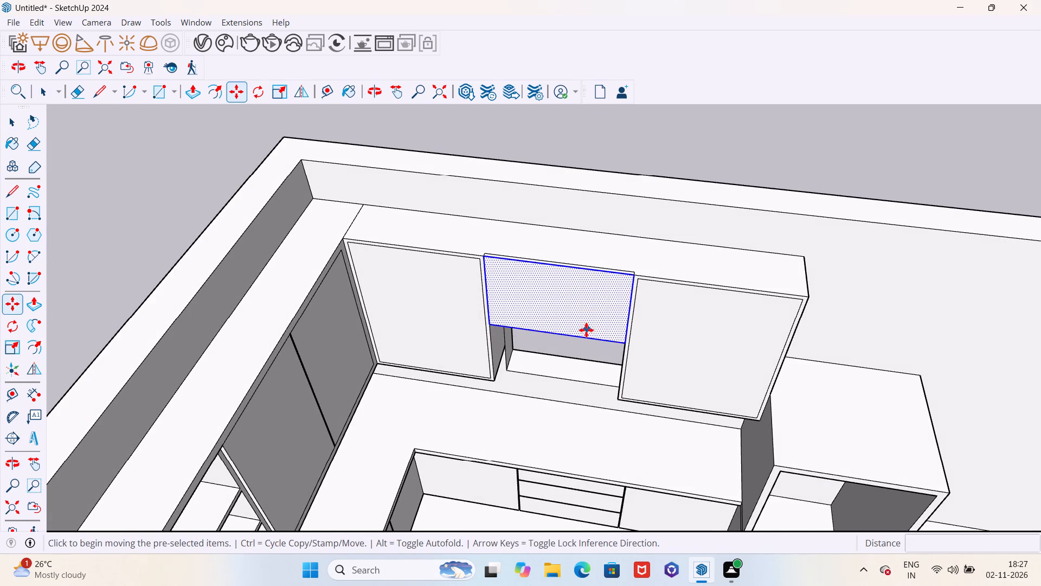
left_click(586, 330)
scroll(583, 330, "down", 17)
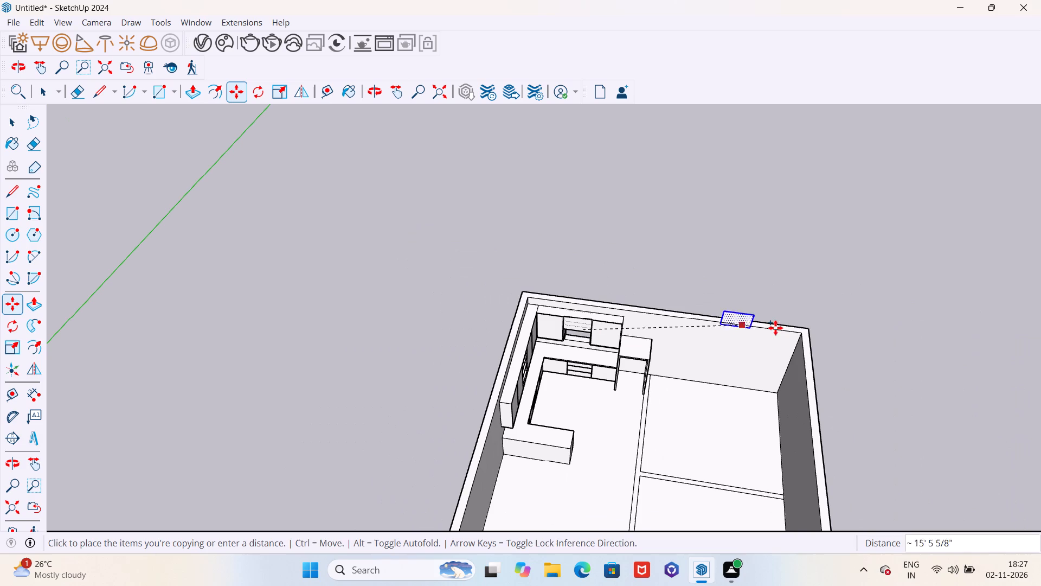
left_click(903, 370)
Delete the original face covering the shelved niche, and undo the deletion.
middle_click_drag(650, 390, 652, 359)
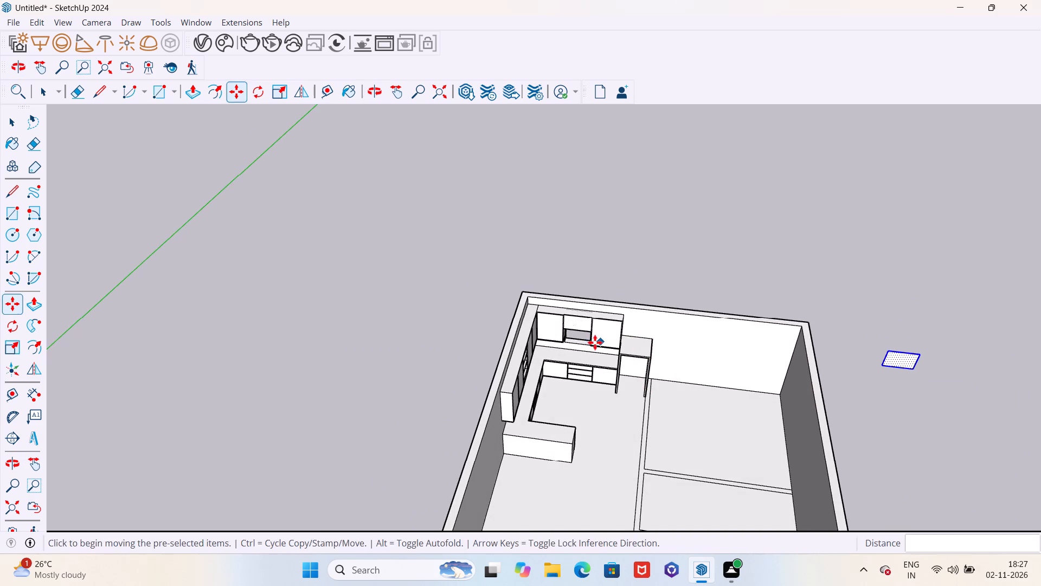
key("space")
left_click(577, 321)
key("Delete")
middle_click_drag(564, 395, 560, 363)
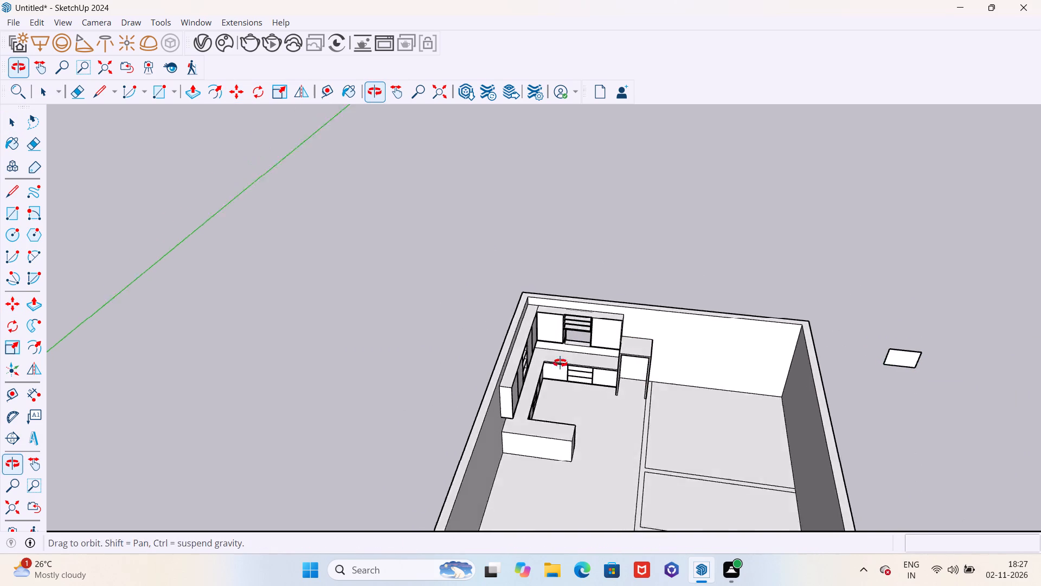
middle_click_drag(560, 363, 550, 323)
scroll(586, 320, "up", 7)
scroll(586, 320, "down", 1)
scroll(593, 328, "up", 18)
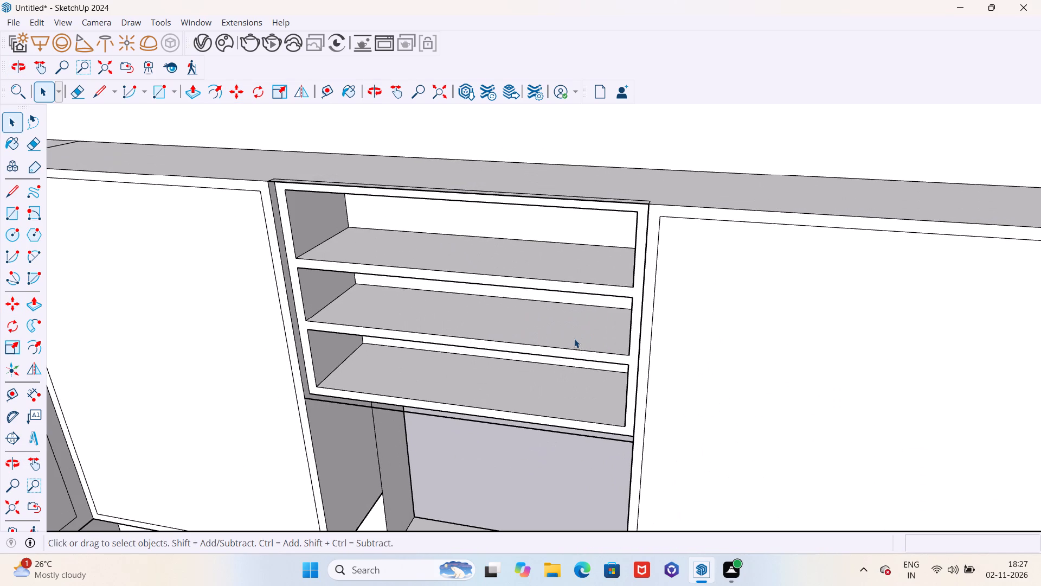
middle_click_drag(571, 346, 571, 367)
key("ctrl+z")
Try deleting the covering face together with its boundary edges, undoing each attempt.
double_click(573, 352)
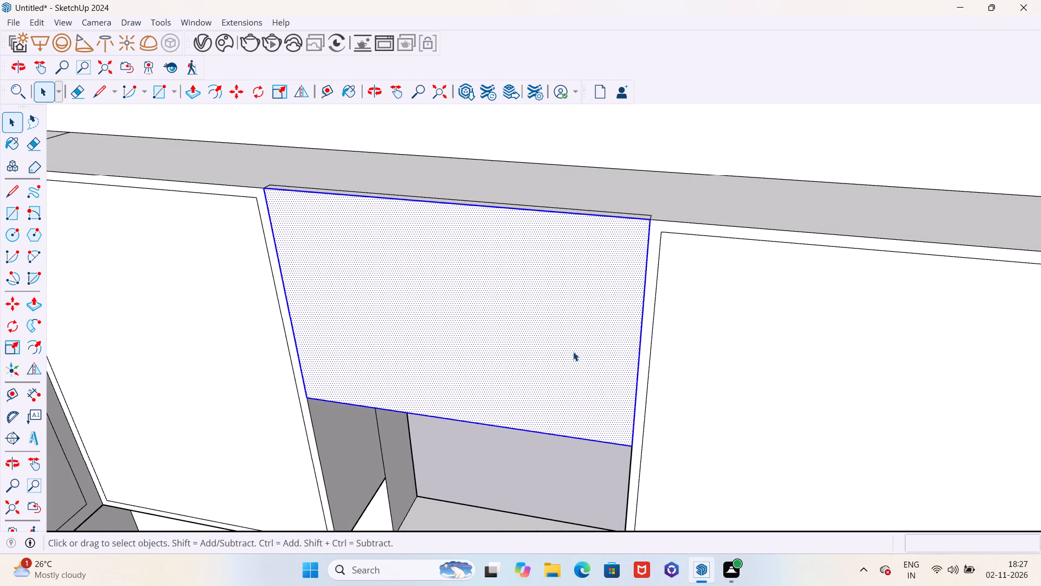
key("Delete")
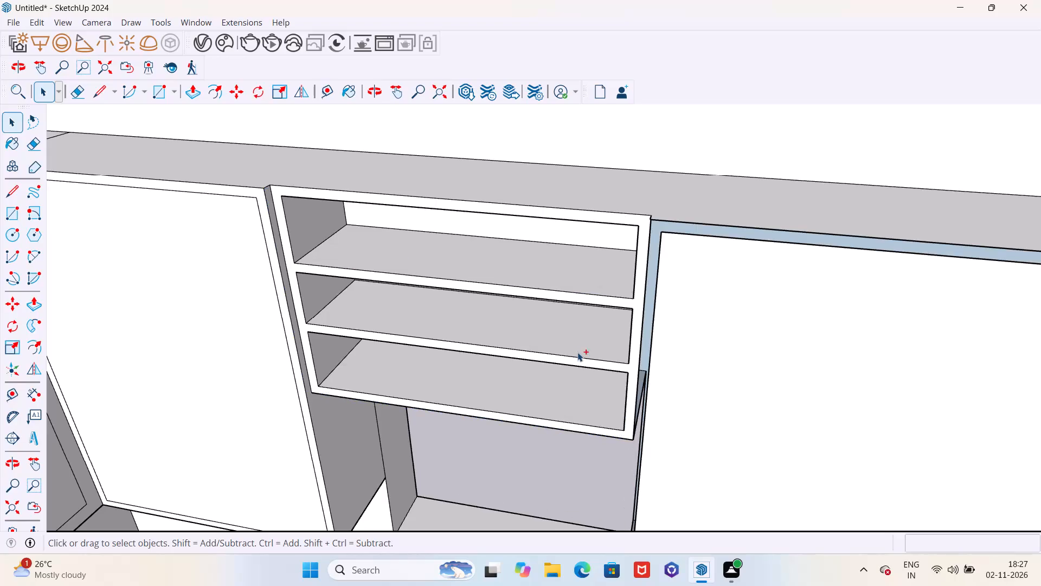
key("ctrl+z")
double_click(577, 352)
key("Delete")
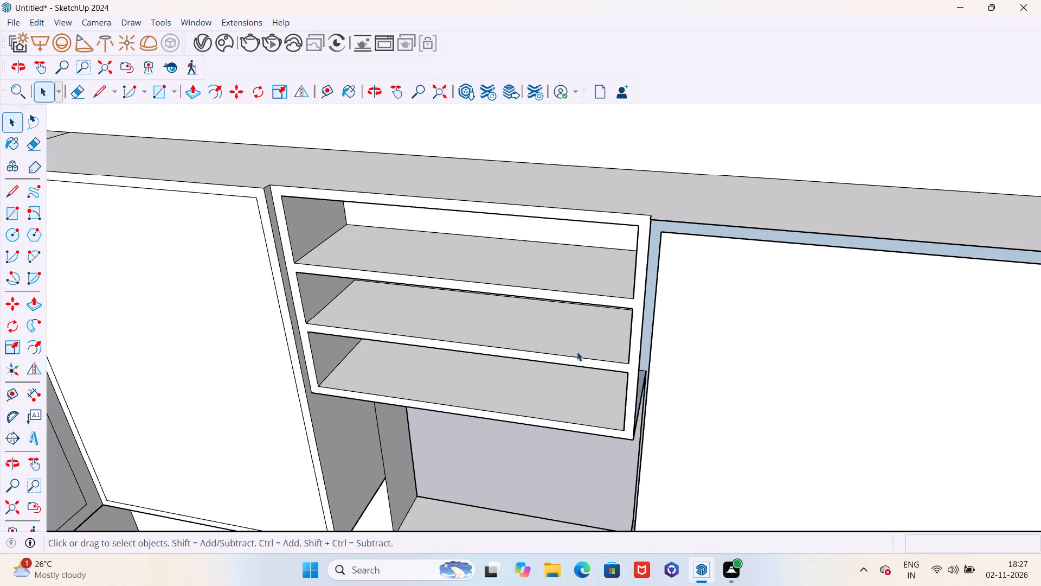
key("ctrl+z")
Delete the face covering the shelved niche and the leftover edge along the niche's top front.
left_click(577, 351)
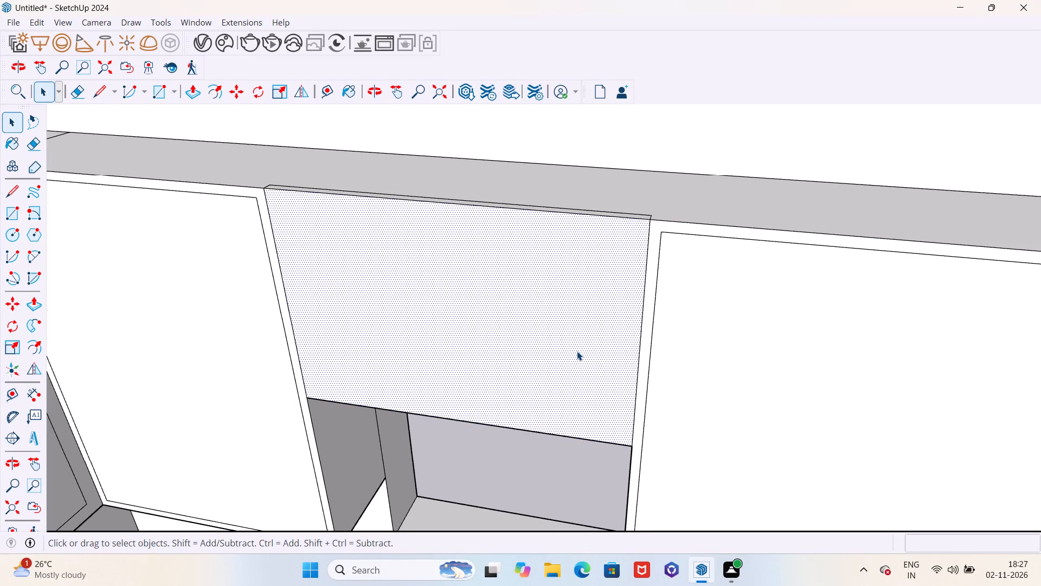
key("Delete")
middle_click_drag(576, 350, 608, 409)
scroll(657, 240, "up", 9)
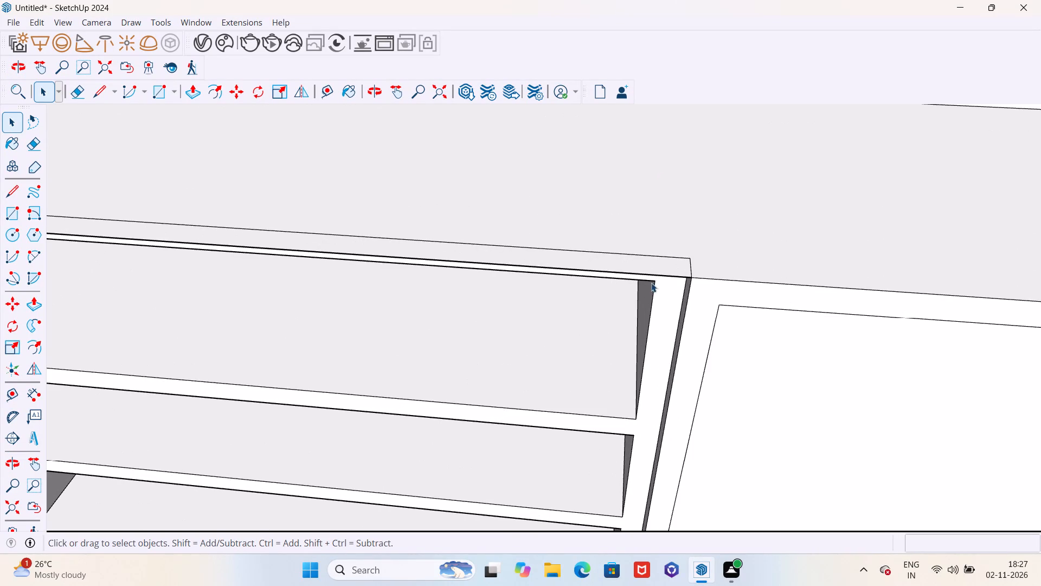
left_click(654, 276)
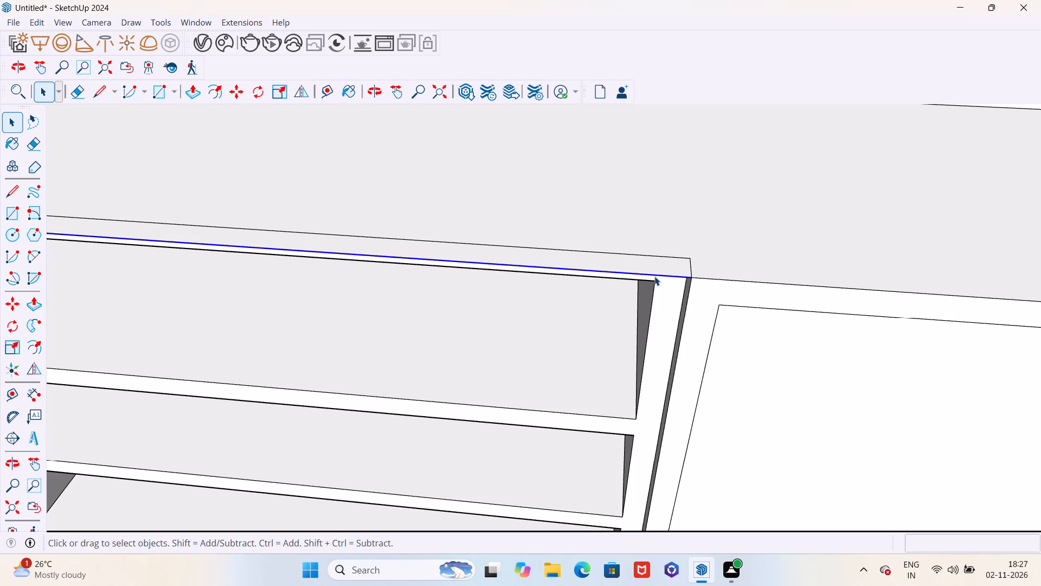
key("Delete")
Examine the corner room's wall units and both shelved niches from several angles.
scroll(658, 308, "down", 1)
scroll(660, 310, "up", 2)
scroll(664, 310, "down", 20)
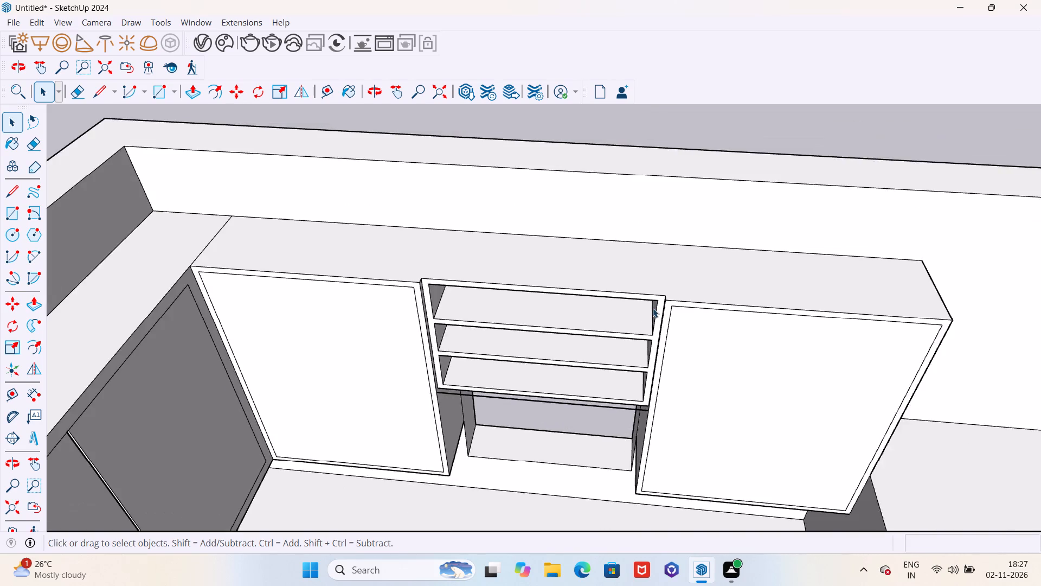
scroll(653, 308, "down", 9)
scroll(498, 403, "up", 20)
scroll(498, 403, "up", 1)
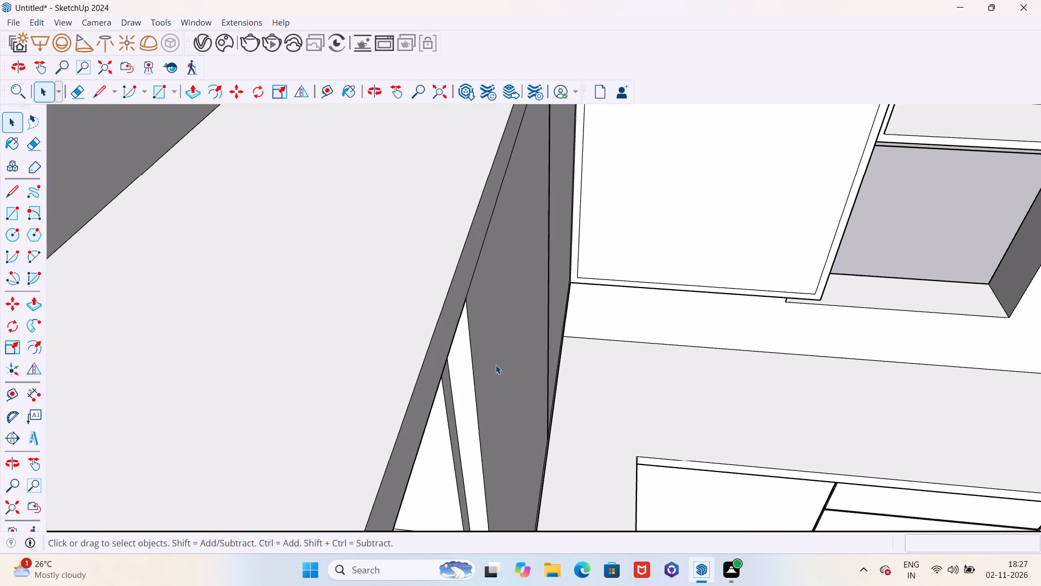
middle_click_drag(374, 302, 259, 215)
scroll(589, 313, "down", 5)
middle_click_drag(530, 345, 399, 119)
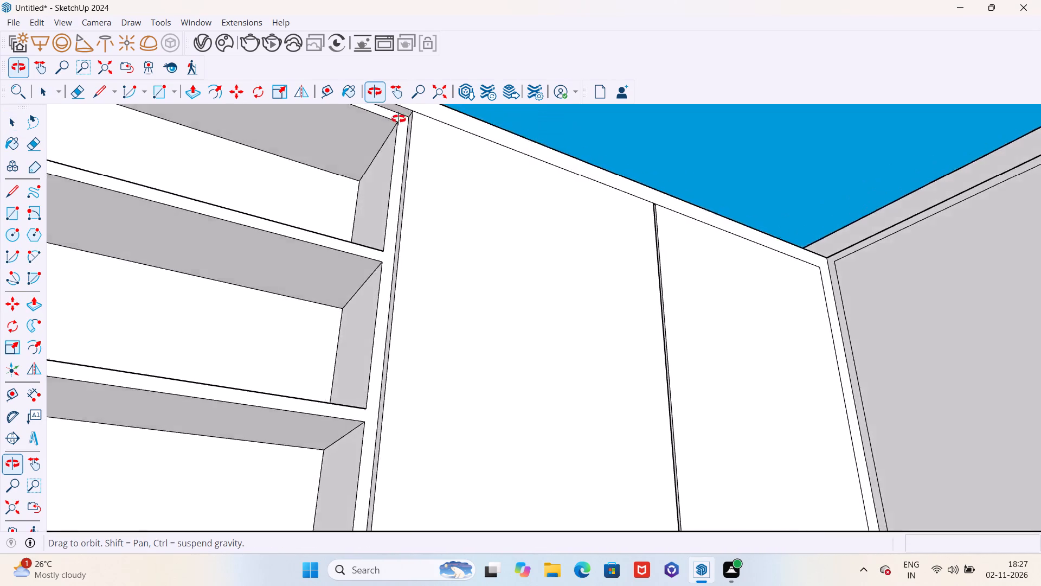
middle_click_drag(399, 119, 517, 161)
scroll(483, 252, "down", 20)
scroll(483, 252, "down", 5)
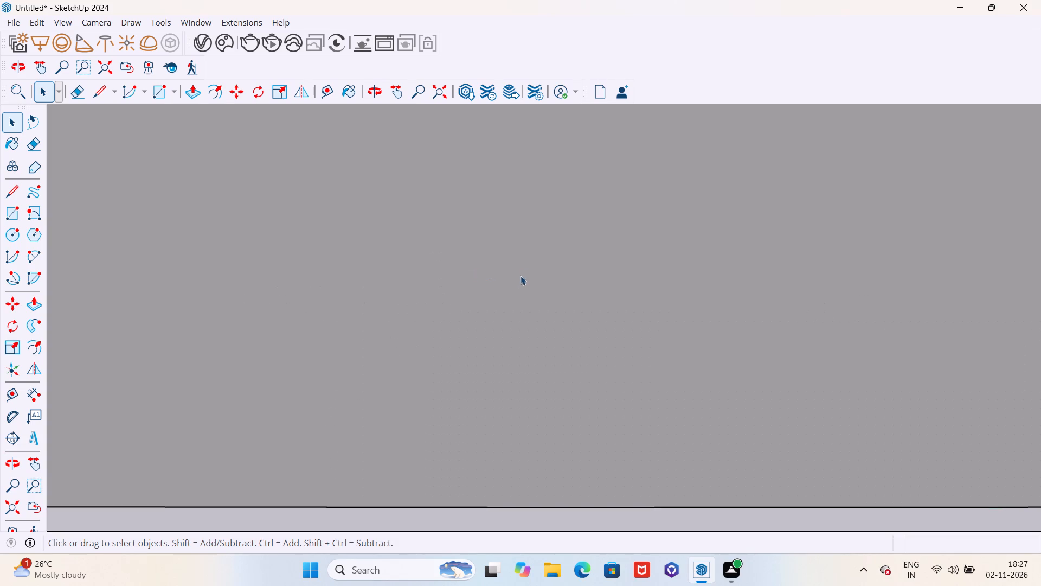
left_click(442, 99)
Offset the copied niche panel's outline inward by 1.5" to form a border frame.
scroll(367, 309, "down", 6)
middle_click_drag(430, 302, 445, 391)
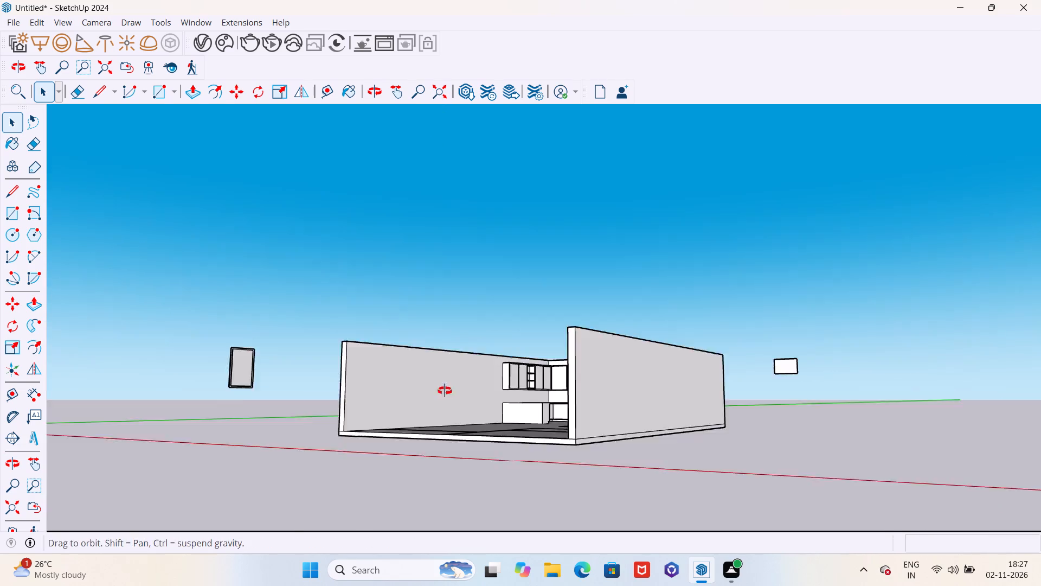
middle_click_drag(445, 391, 451, 507)
scroll(412, 235, "down", 5)
scroll(741, 410, "up", 20)
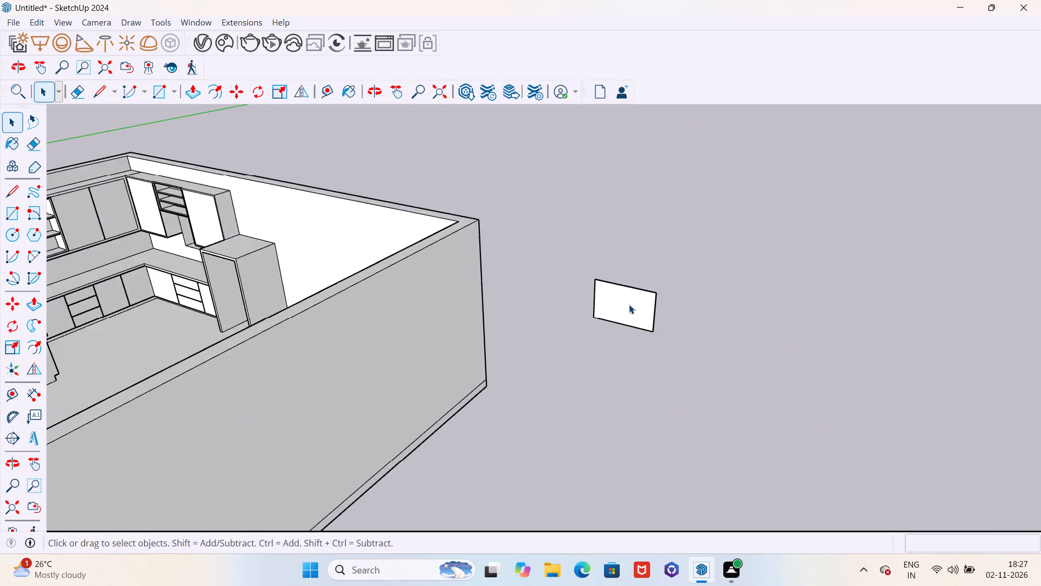
scroll(629, 304, "up", 10)
key("f")
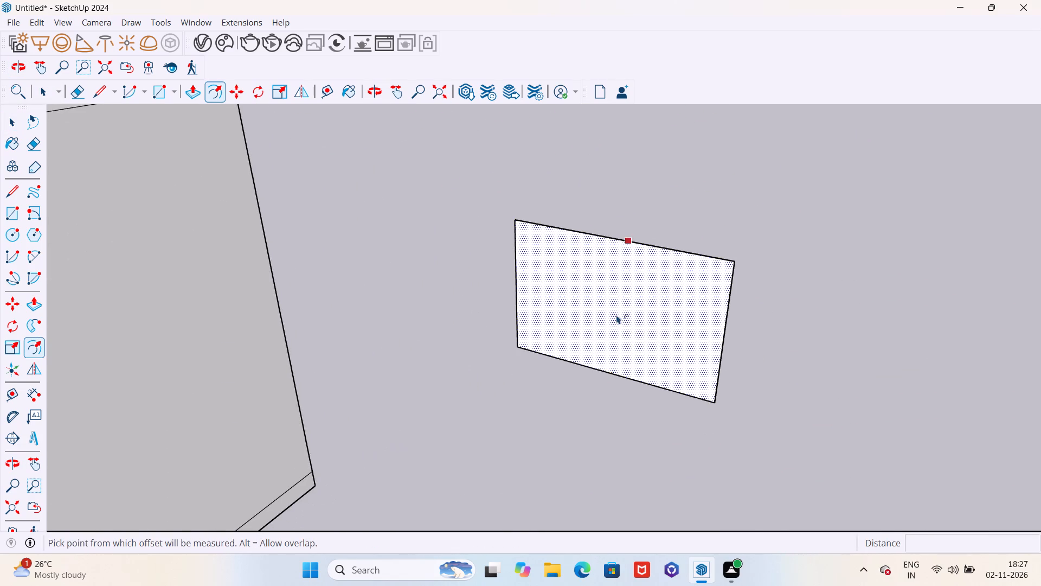
left_click(613, 319)
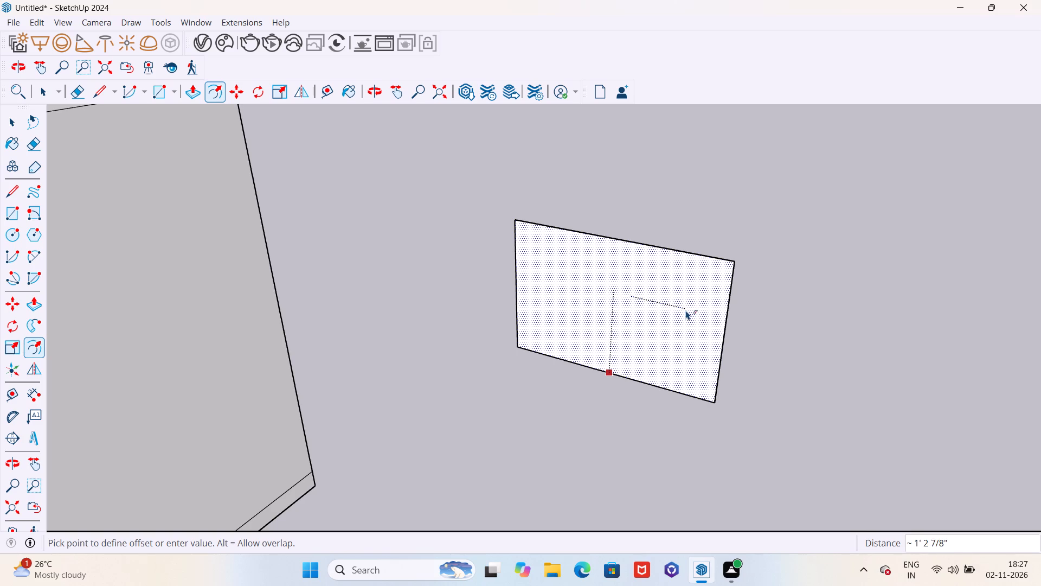
key("1")
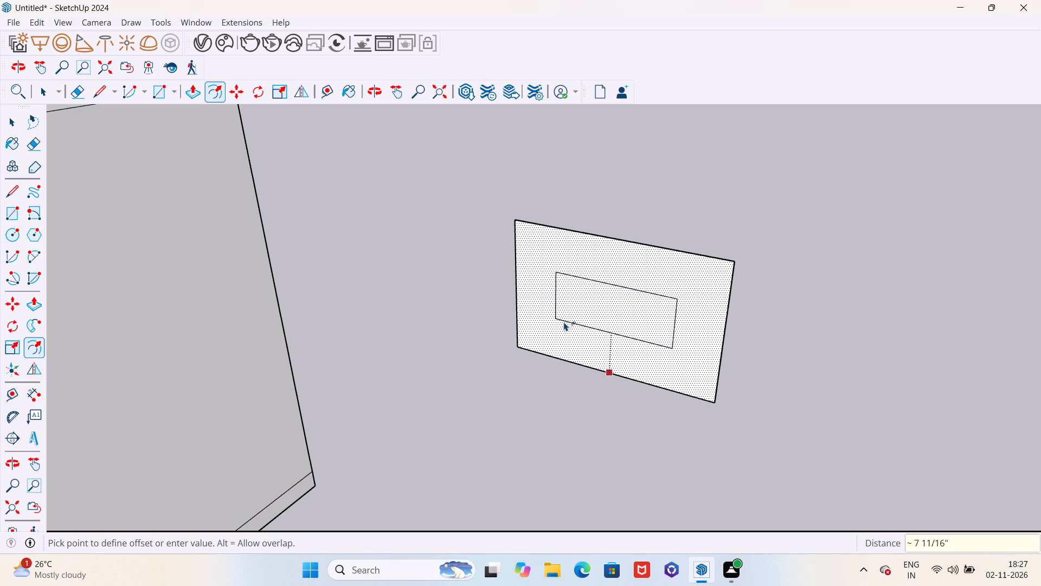
key("period")
key("BackSpace")
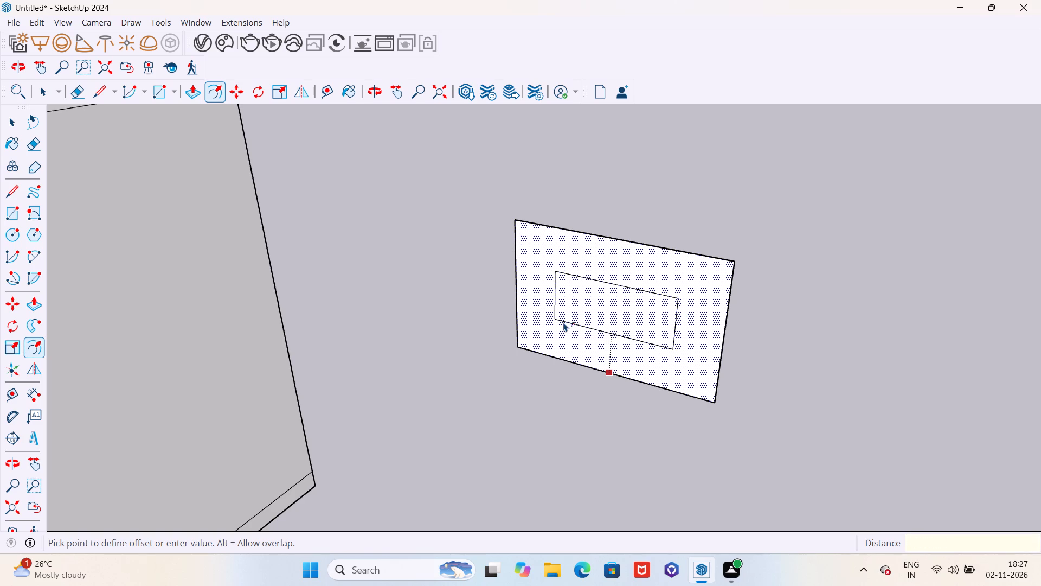
type("1.5")
key("shift+quotedbl")
key("Return")
Push/Pull the 1.5" border of the copied niche panel by 0.5" to raise it as a frame.
middle_click_drag(632, 319, 422, 358)
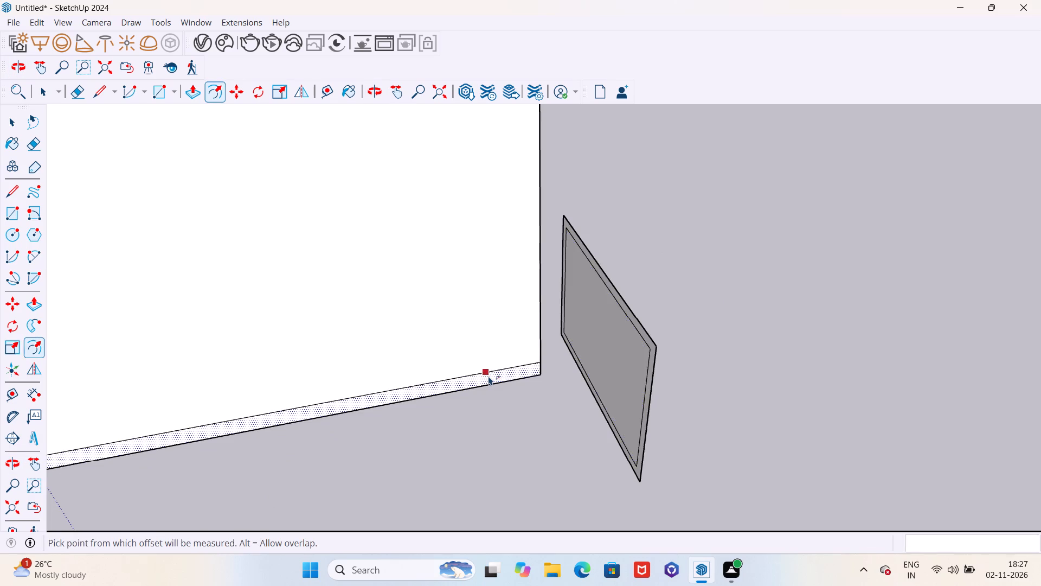
scroll(491, 376, "up", 4)
key("p")
scroll(541, 360, "down", 5)
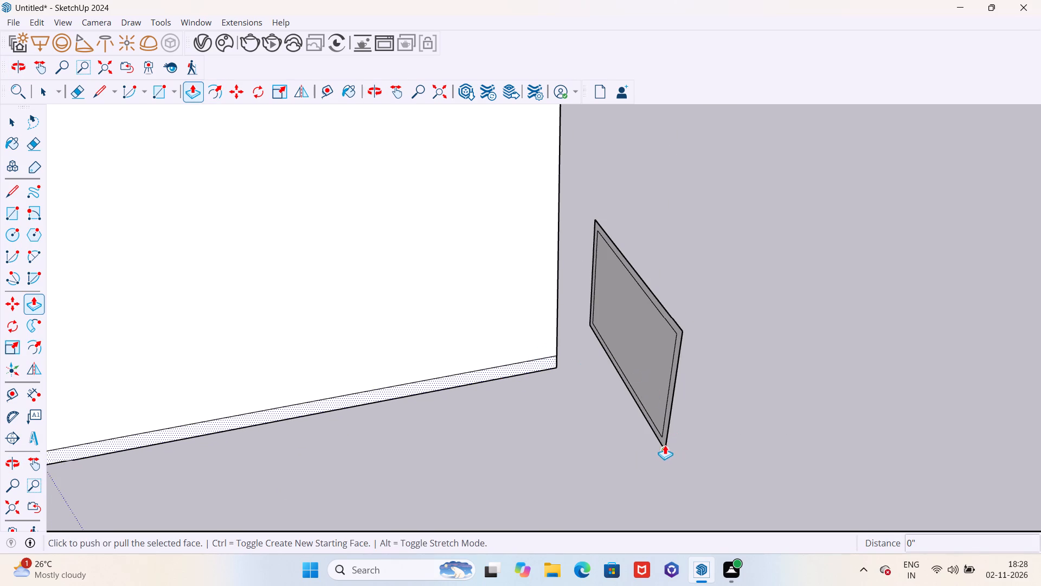
scroll(663, 443, "up", 5)
key("space")
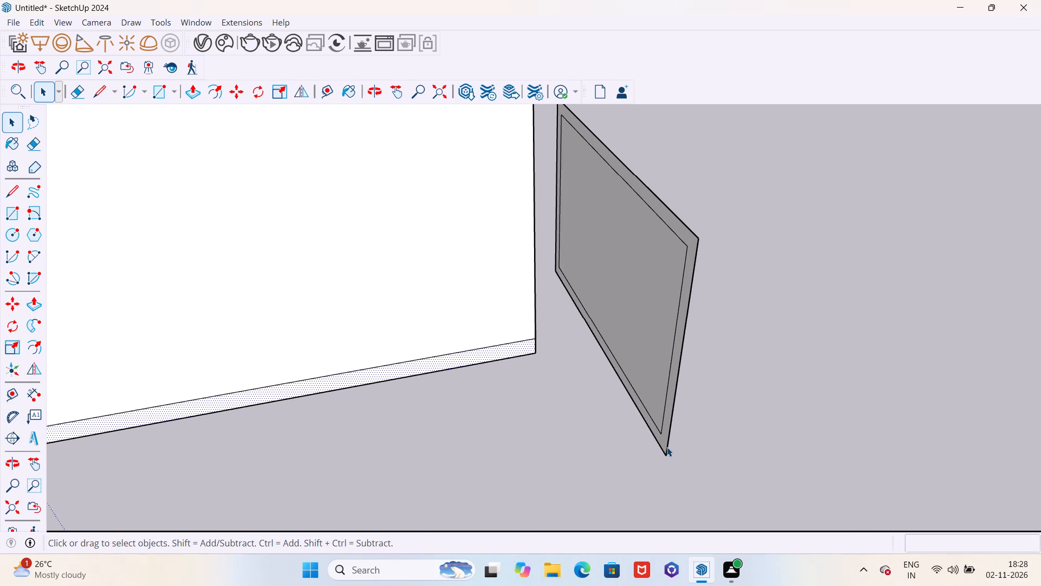
left_click(667, 447)
middle_click_drag(662, 445, 678, 444)
scroll(663, 443, "up", 5)
left_click(665, 429)
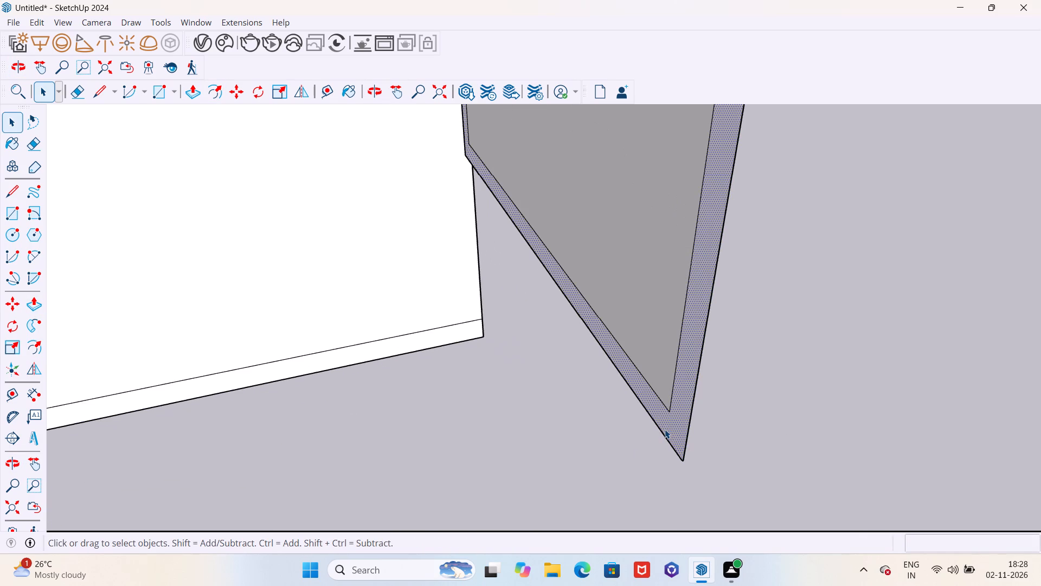
key("p")
left_click(674, 425)
scroll(644, 428, "down", 5)
middle_click_drag(644, 428, 399, 429)
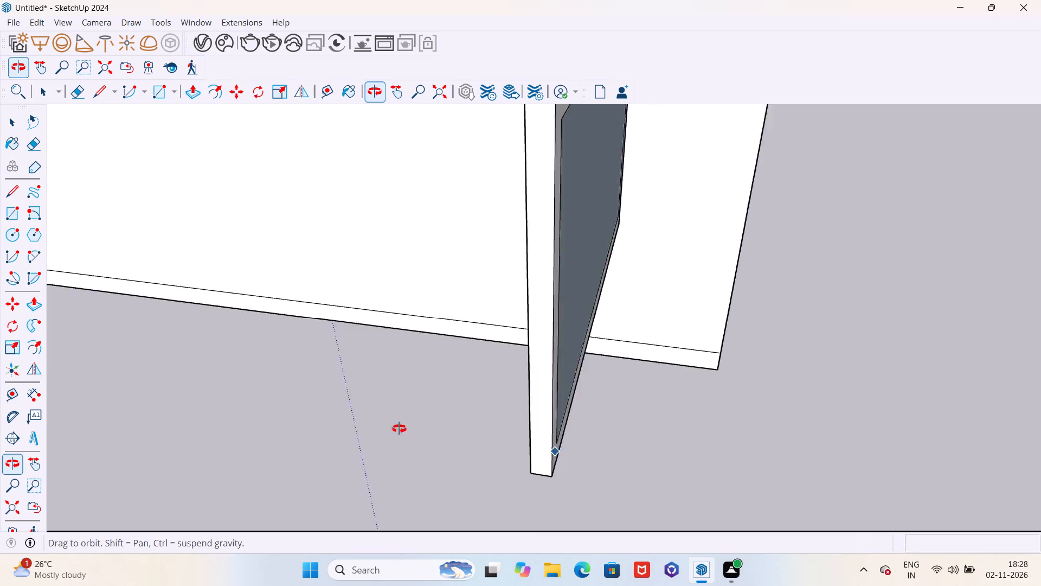
middle_click_drag(399, 429, 582, 462)
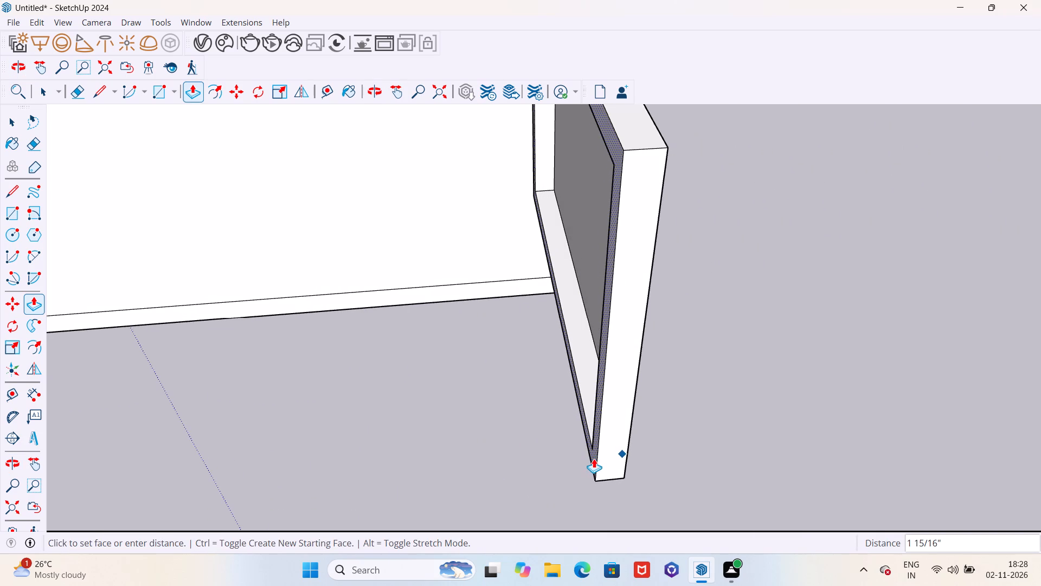
type(".5\"")
key("Return")
Repeat the 1/2" Push/Pull on the copied niche panel's border face.
middle_click_drag(593, 458, 502, 453)
scroll(448, 445, "up", 4)
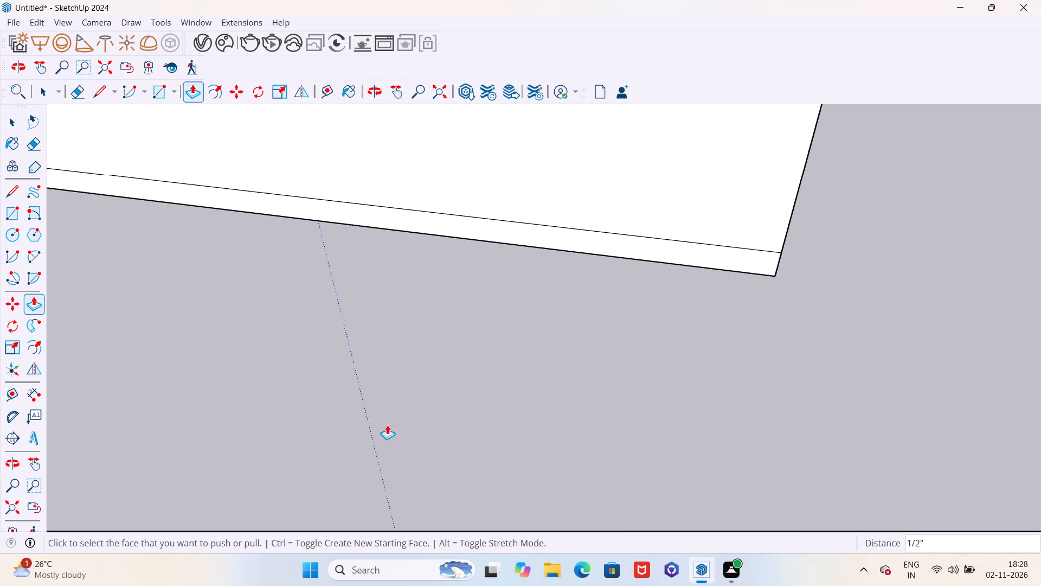
scroll(597, 435, "down", 4)
middle_click_drag(631, 447, 648, 441)
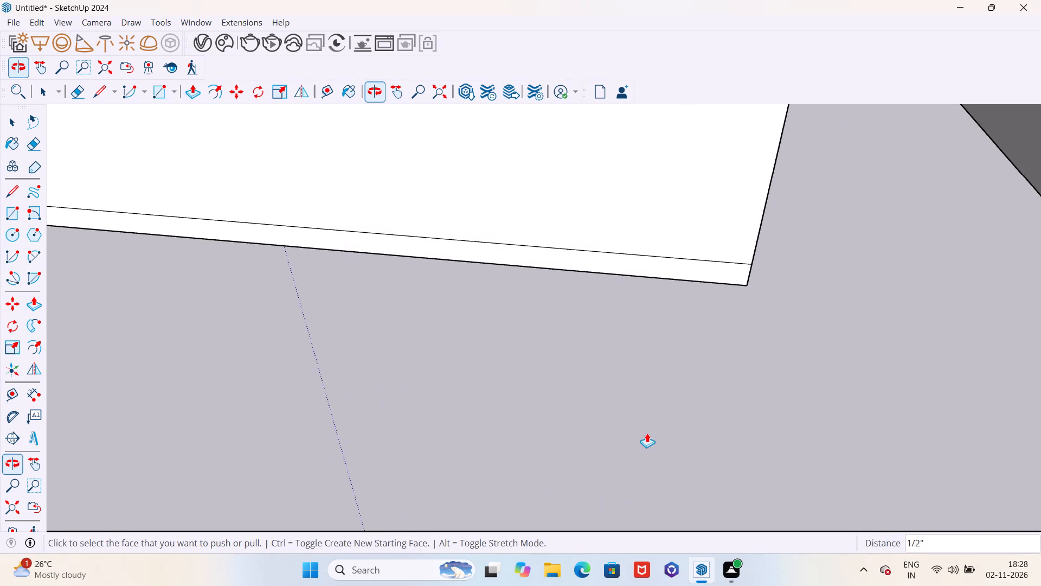
scroll(647, 433, "down", 9)
middle_click_drag(644, 426, 605, 396)
scroll(539, 337, "up", 6)
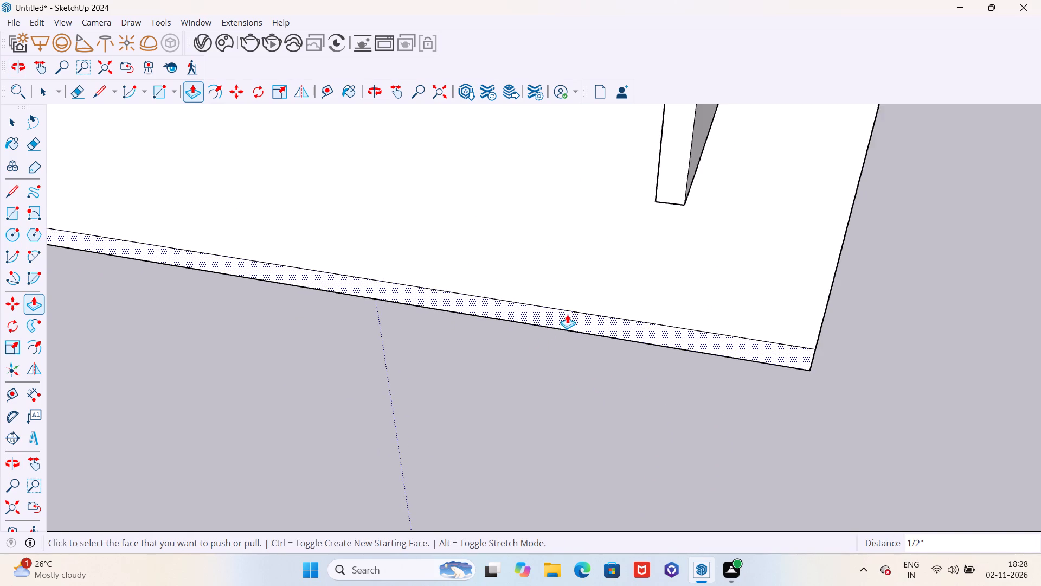
scroll(576, 336, "down", 4)
middle_click_drag(614, 304, 597, 299)
scroll(612, 318, "up", 11)
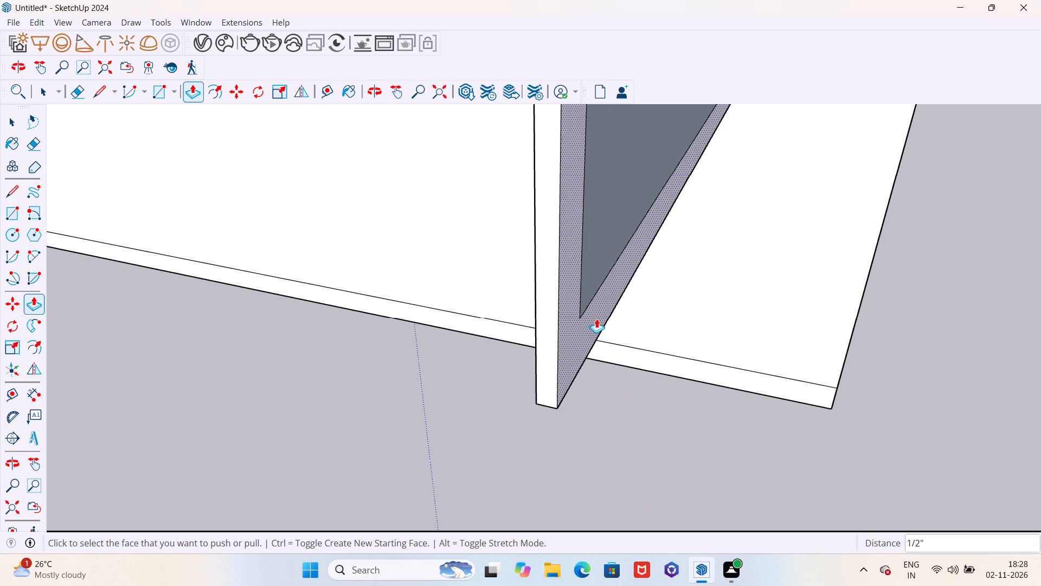
double_click(596, 319)
Examine the corner room's counter, wall units and shelved niches from several angles.
scroll(646, 352, "down", 6)
scroll(716, 383, "up", 1)
scroll(723, 388, "down", 6)
middle_click_drag(612, 397, 858, 389)
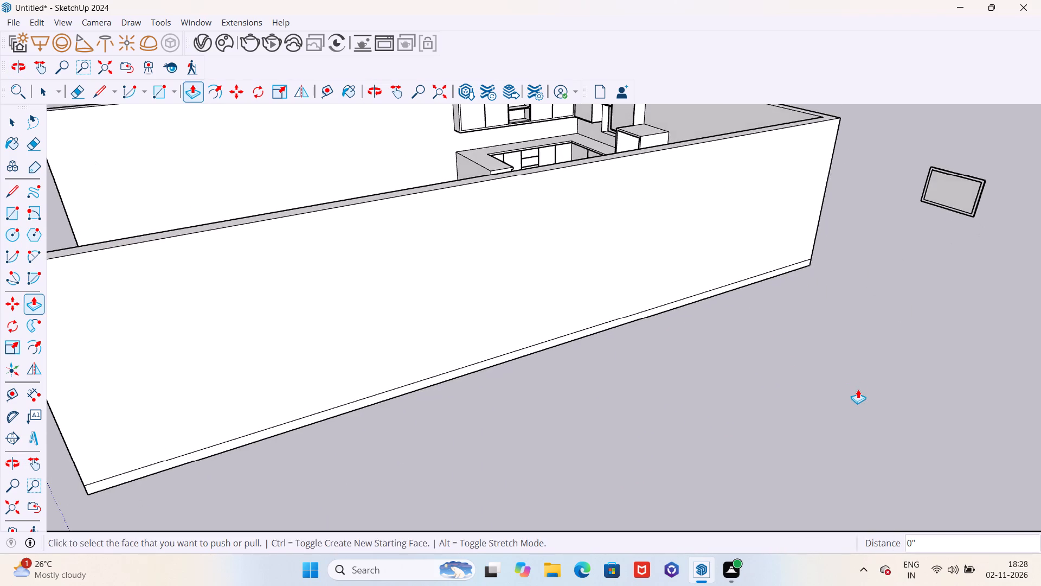
key("space")
scroll(846, 389, "down", 11)
middle_click_drag(662, 396, 817, 395)
scroll(599, 203, "down", 1)
scroll(599, 203, "up", 6)
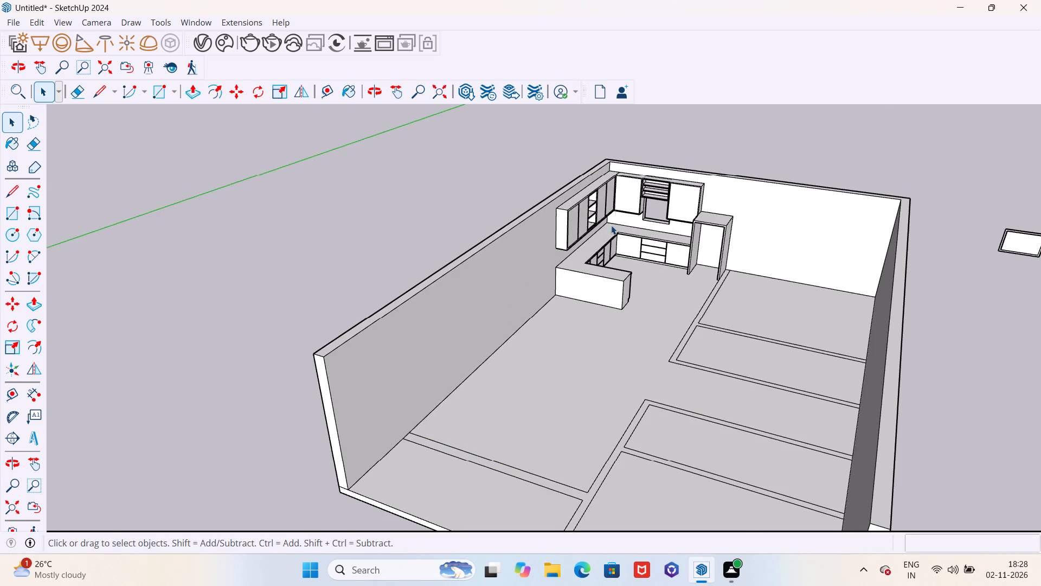
middle_click_drag(550, 309, 613, 227)
scroll(638, 222, "up", 13)
scroll(644, 270, "down", 5)
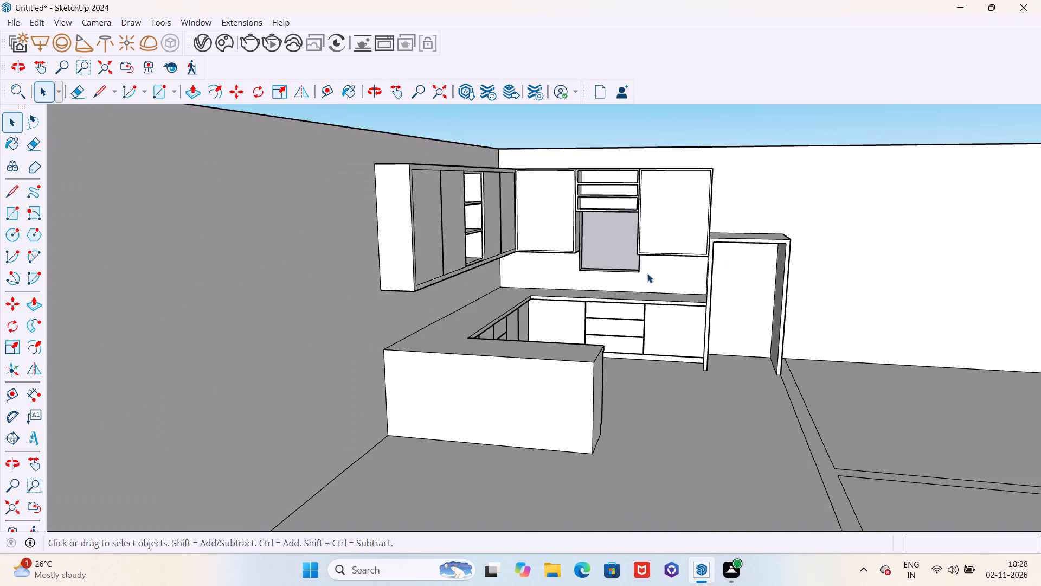
middle_click_drag(648, 273, 428, 322)
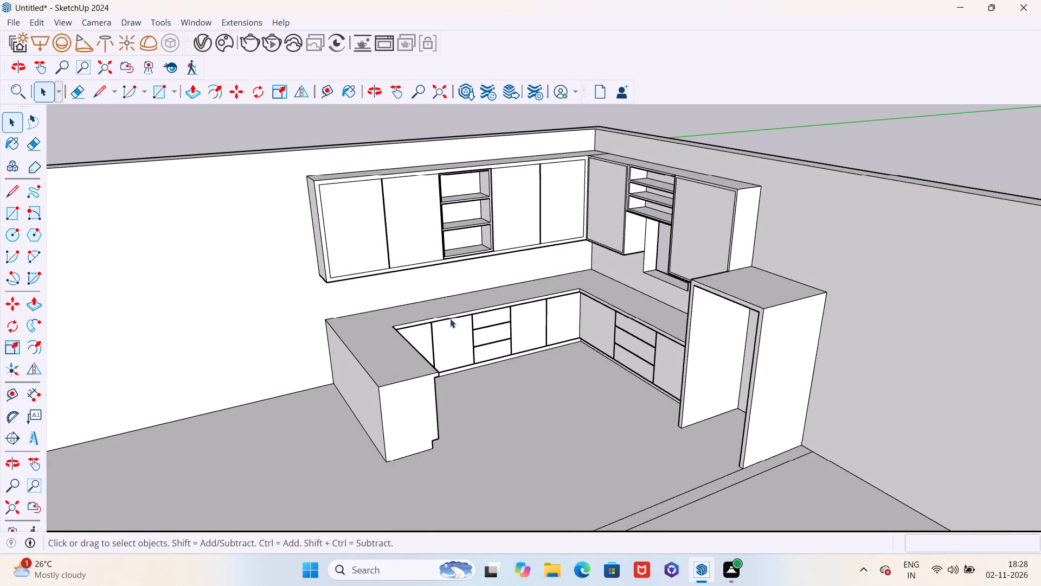
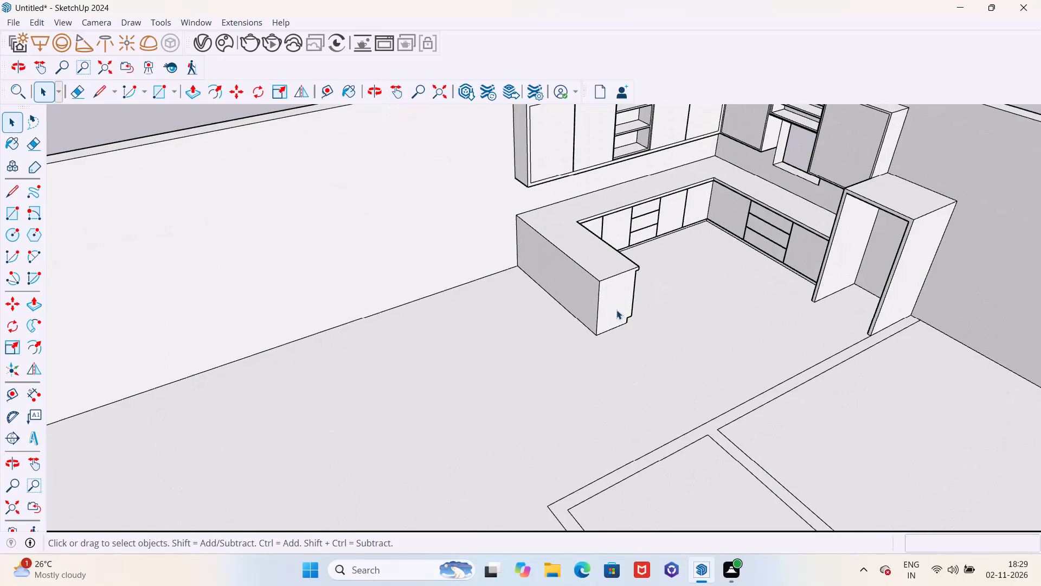
Show the Default Tray and bring its Materials section into view.
scroll(545, 278, "down", 5)
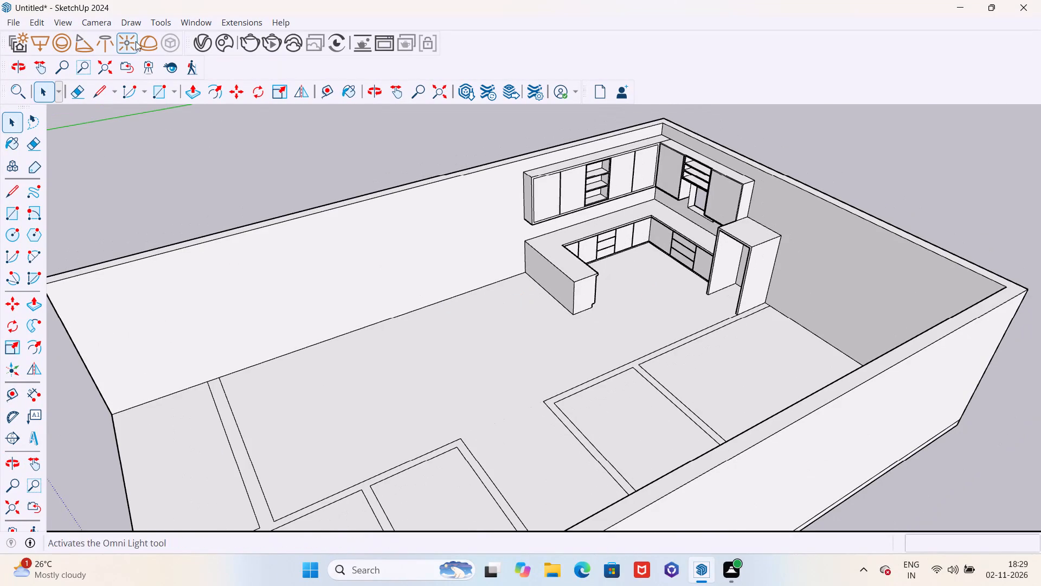
left_click(99, 21)
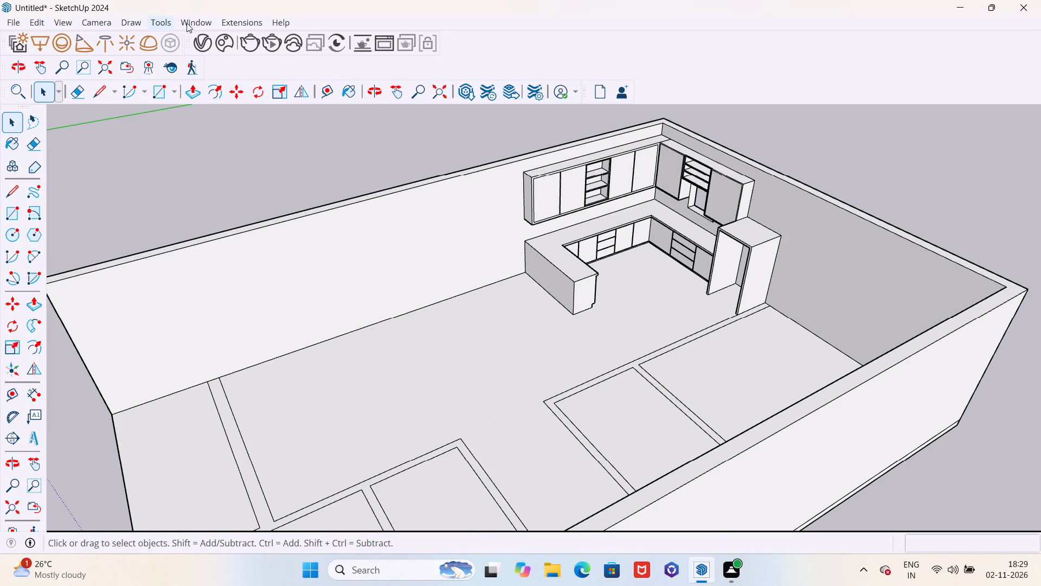
left_click(193, 32)
left_click(306, 35)
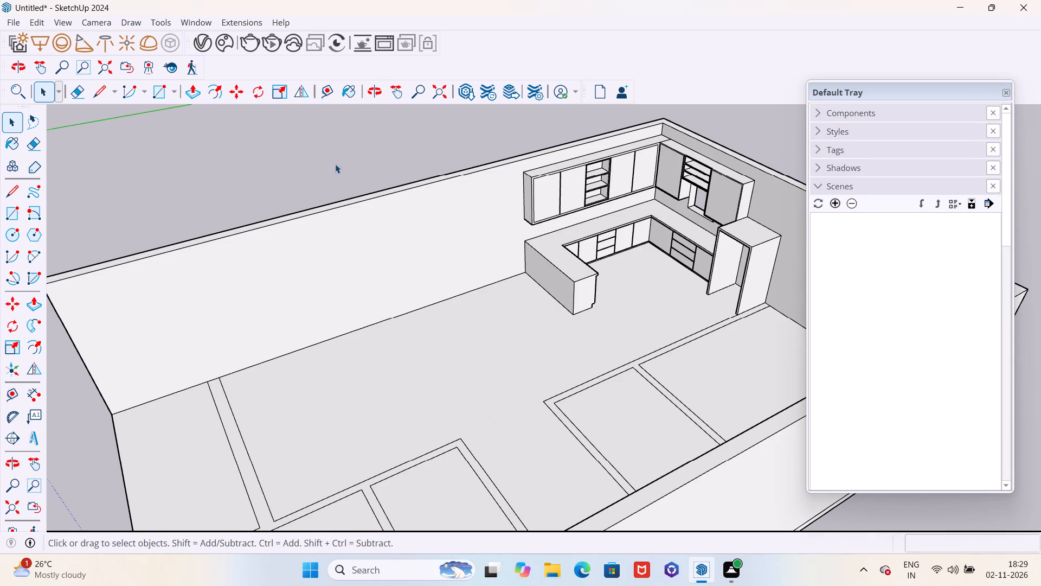
scroll(335, 164, "down", 5)
middle_click_drag(336, 173, 462, 188)
scroll(986, 138, "up", 5)
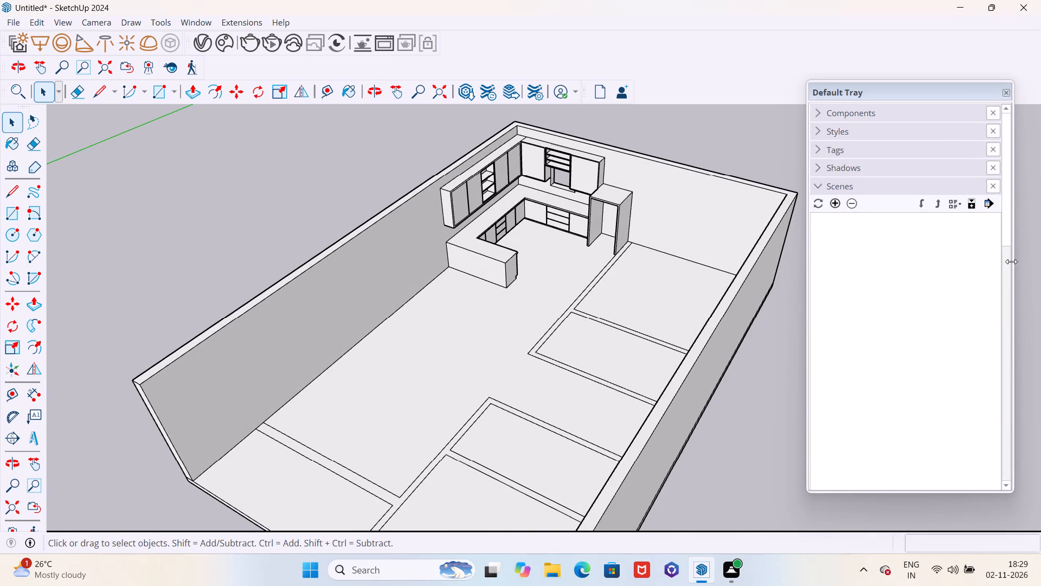
left_click_drag(1008, 274, 1011, 254)
scroll(910, 243, "down", 2)
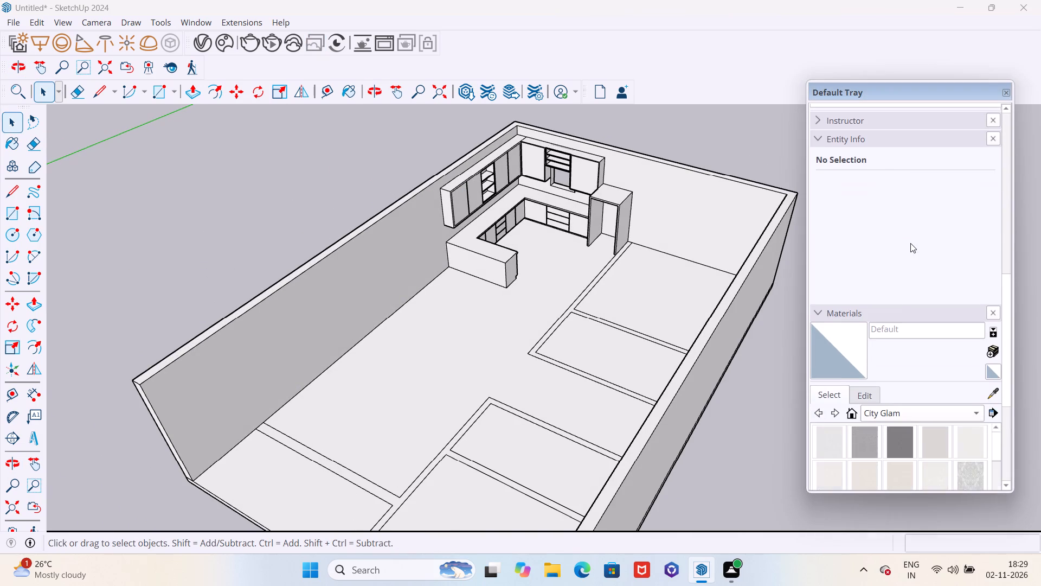
scroll(910, 243, "down", 4)
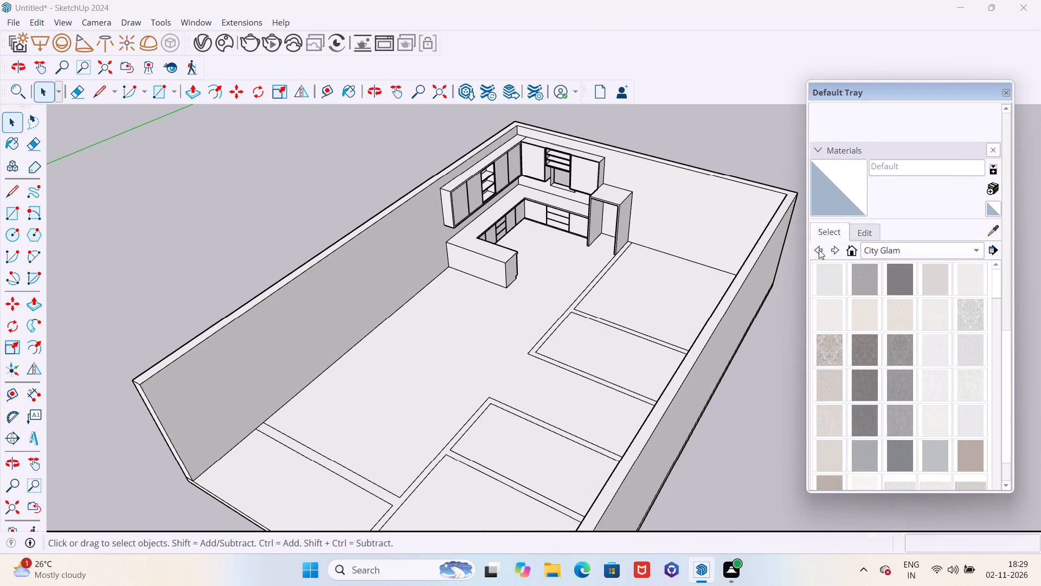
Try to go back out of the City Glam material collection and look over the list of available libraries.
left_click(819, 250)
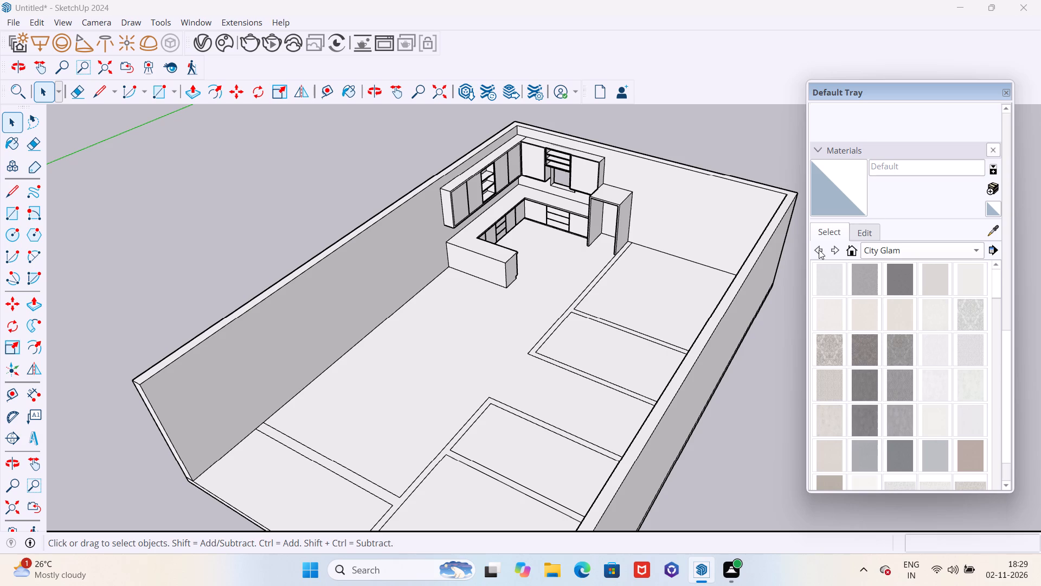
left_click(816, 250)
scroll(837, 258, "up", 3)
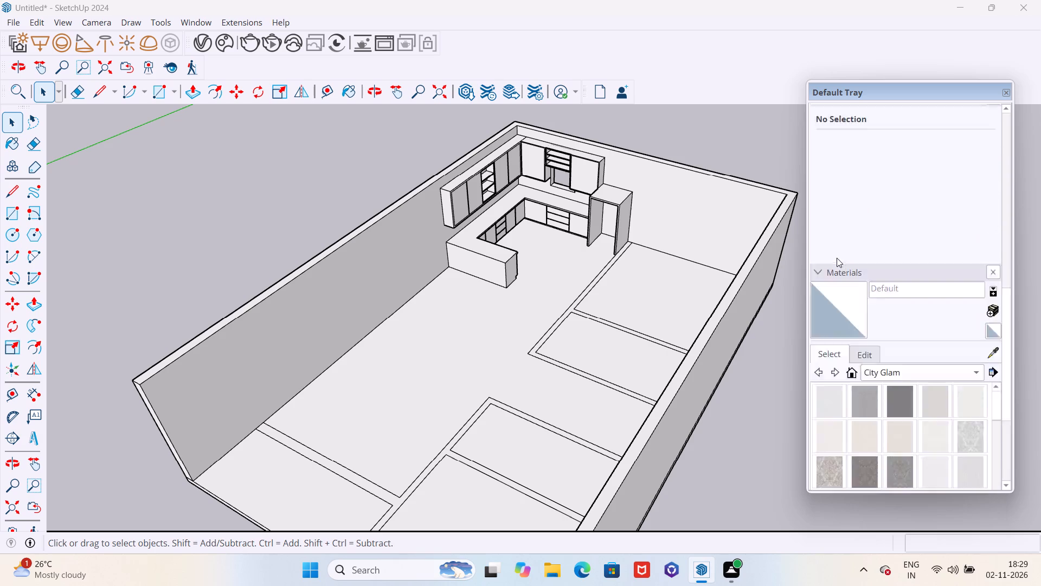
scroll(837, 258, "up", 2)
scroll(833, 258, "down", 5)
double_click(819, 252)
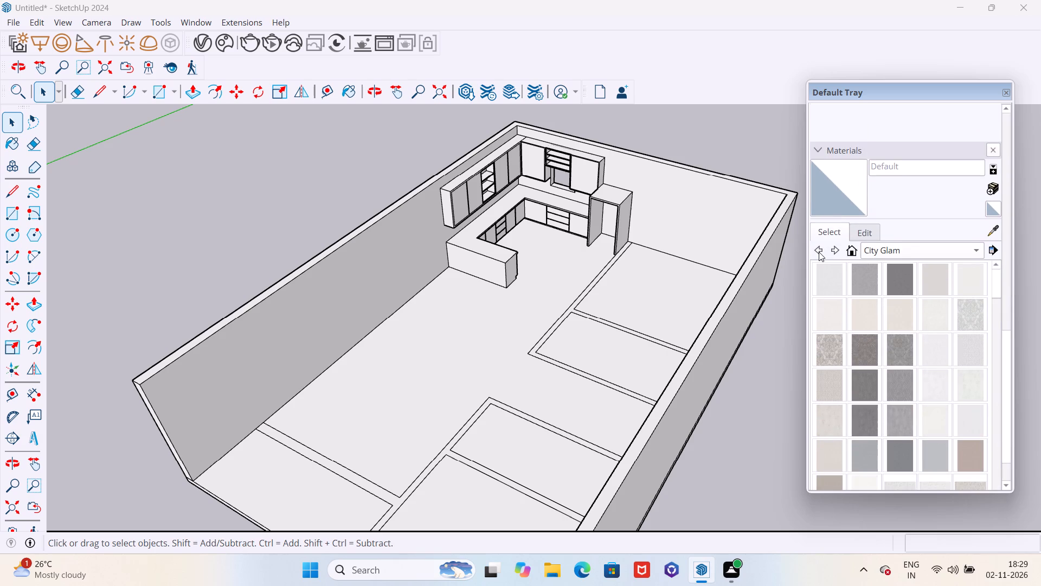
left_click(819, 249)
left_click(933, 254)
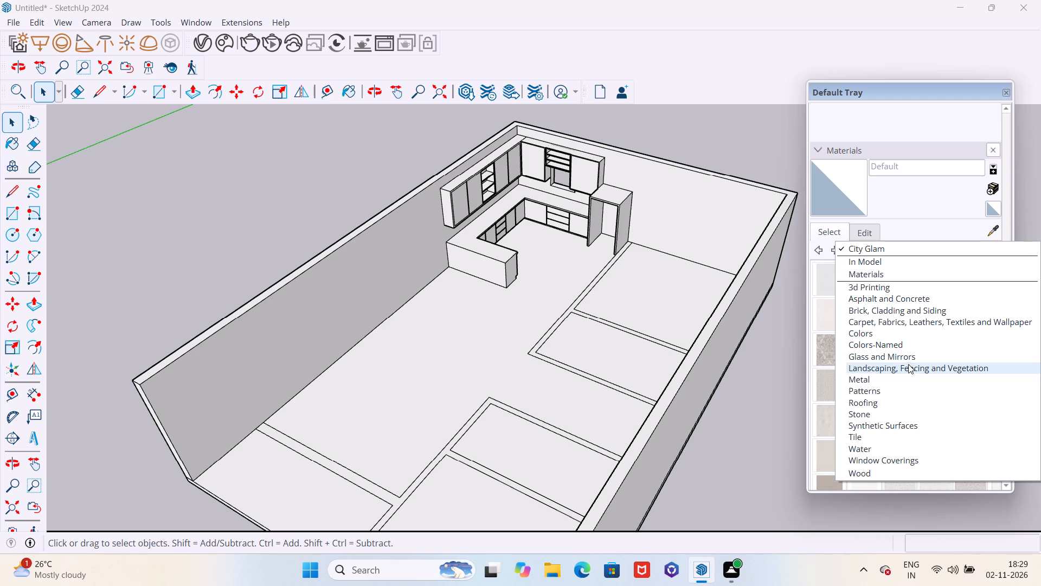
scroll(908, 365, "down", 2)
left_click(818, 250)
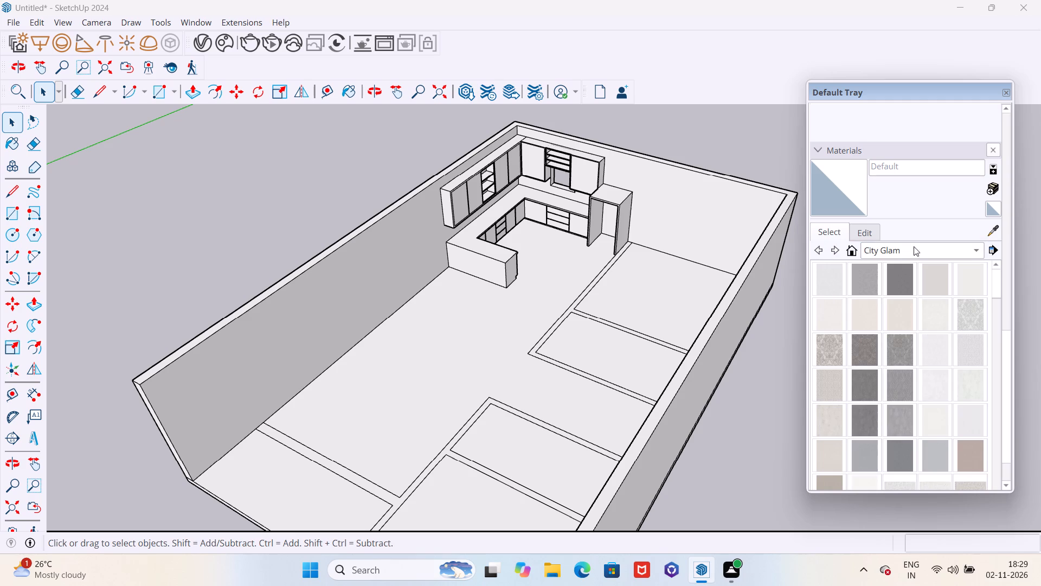
Load the Plain_Shades folder from sketchup data as a material collection and open its Asian Paints Chromatics folder.
left_click(992, 251)
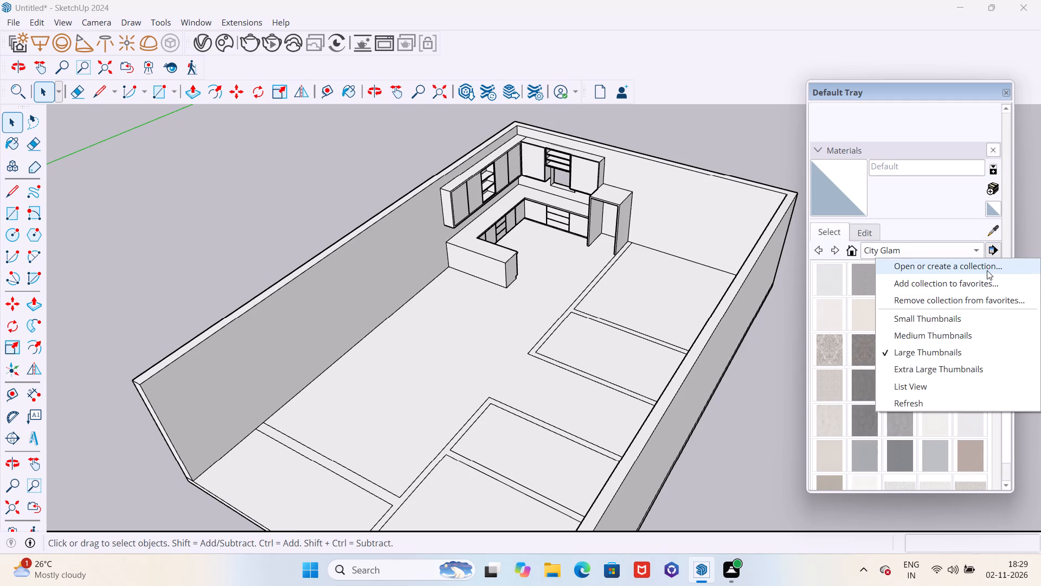
left_click(987, 270)
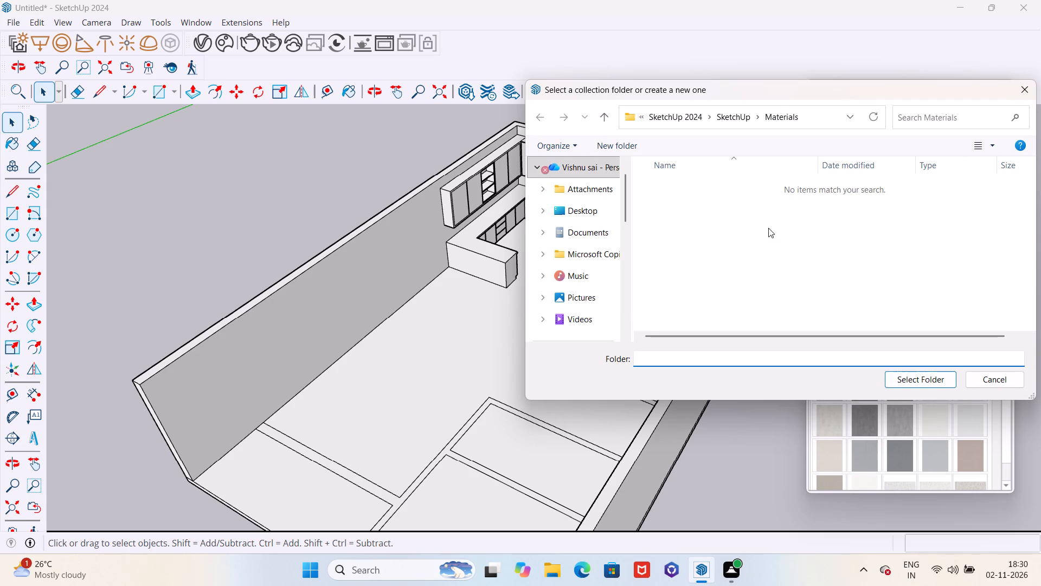
scroll(597, 230, "down", 4)
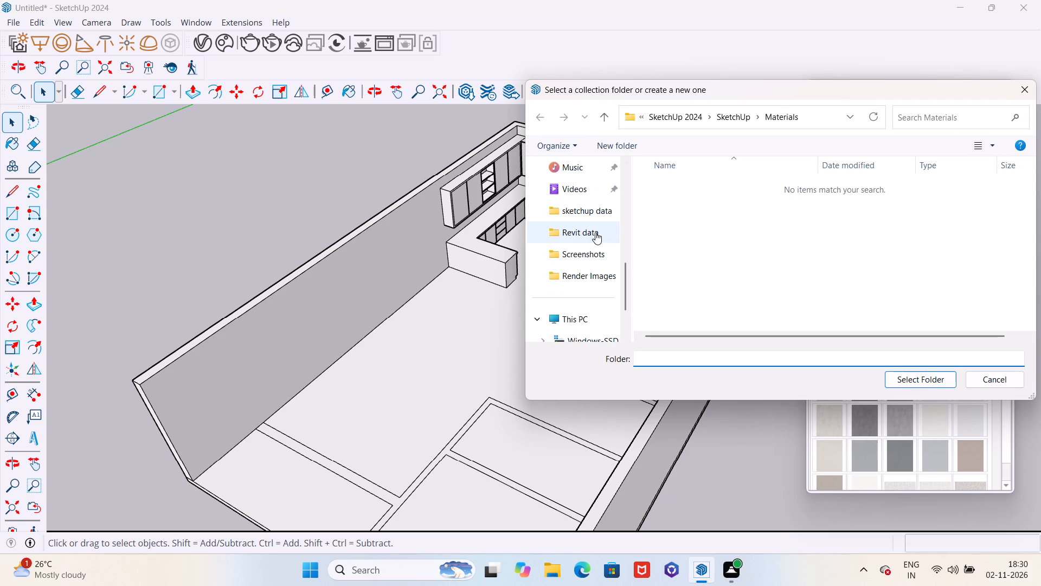
double_click(597, 219)
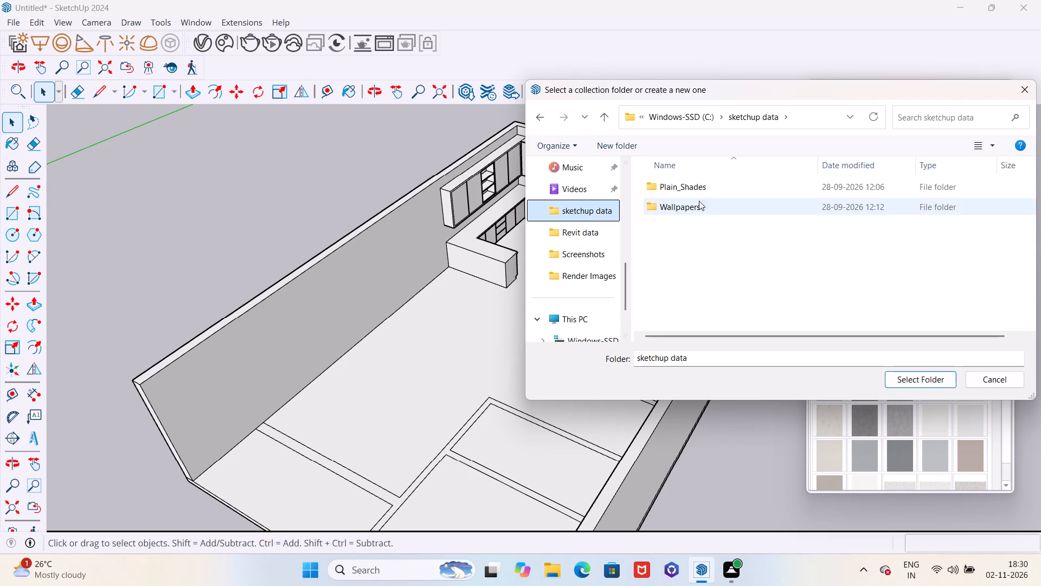
left_click(708, 191)
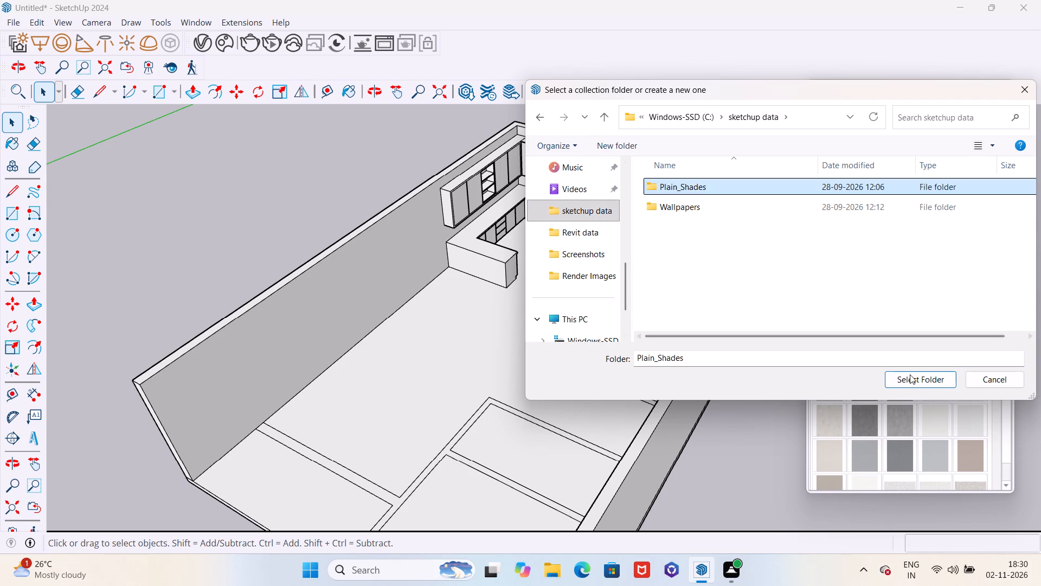
left_click(911, 380)
left_click(875, 284)
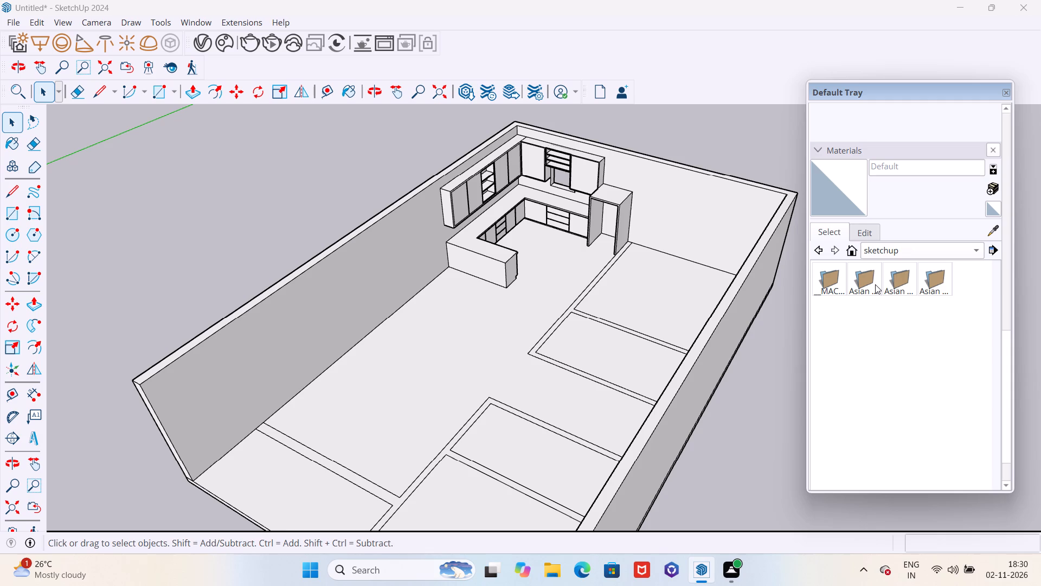
left_click(865, 284)
Look through the Asian Paints Chromatics shades for a colour suited to the kitchen cabinets.
scroll(865, 313, "down", 6)
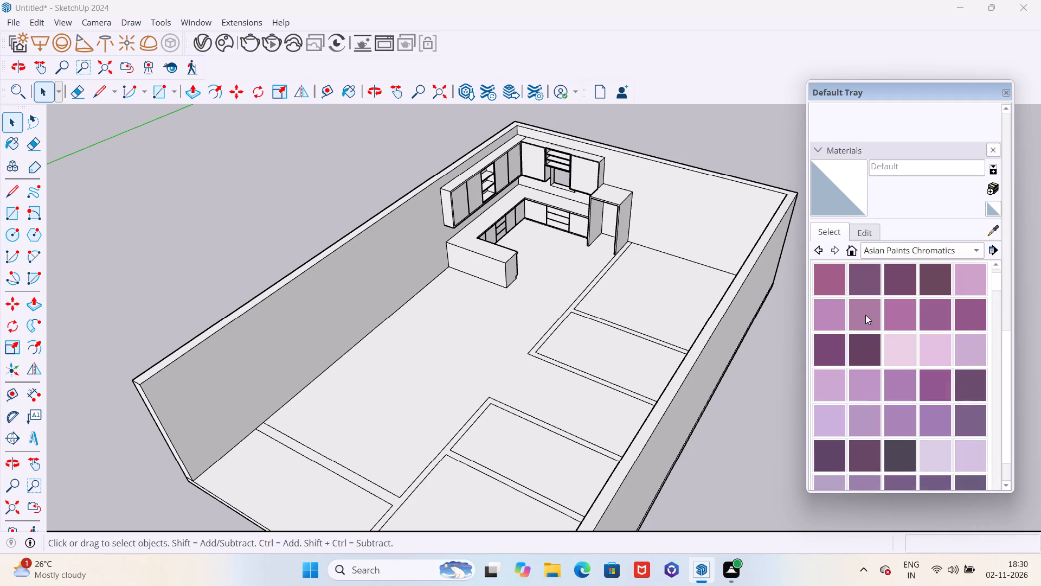
scroll(865, 315, "down", 15)
scroll(864, 314, "down", 7)
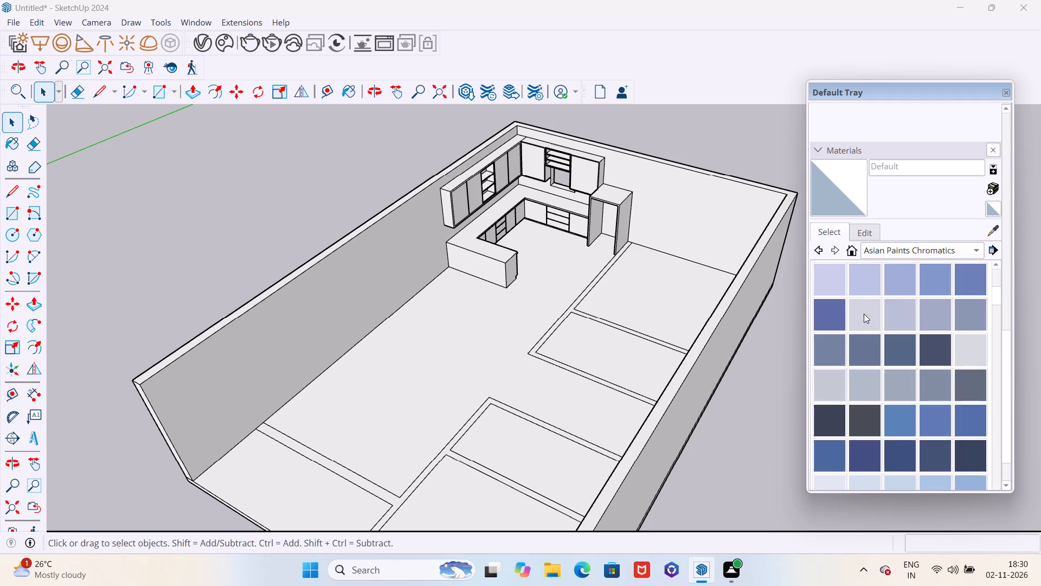
scroll(864, 314, "down", 14)
scroll(861, 316, "down", 12)
scroll(861, 316, "up", 2)
scroll(861, 316, "down", 2)
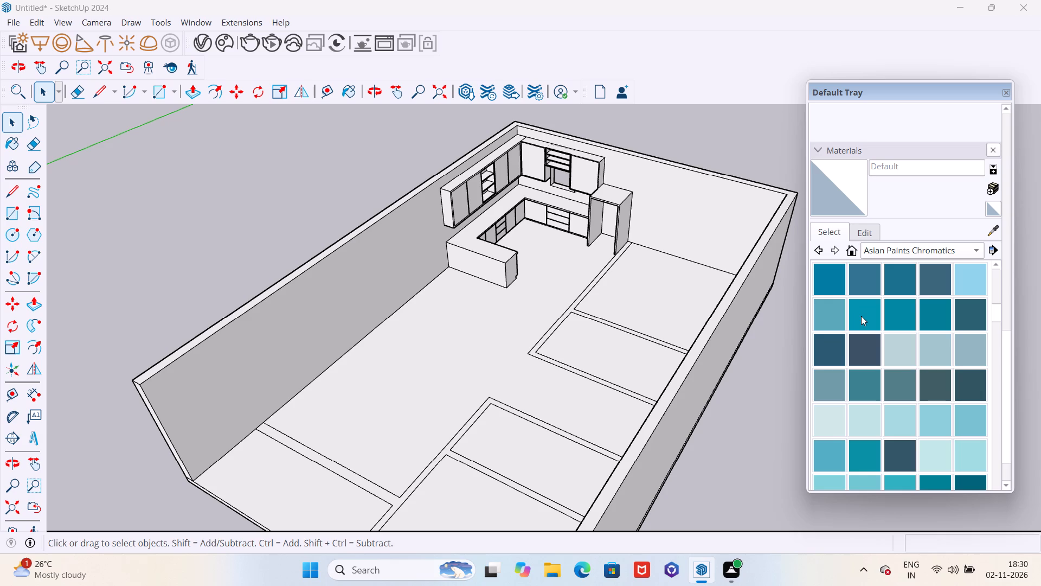
scroll(861, 316, "down", 13)
scroll(859, 316, "down", 20)
scroll(859, 316, "down", 2)
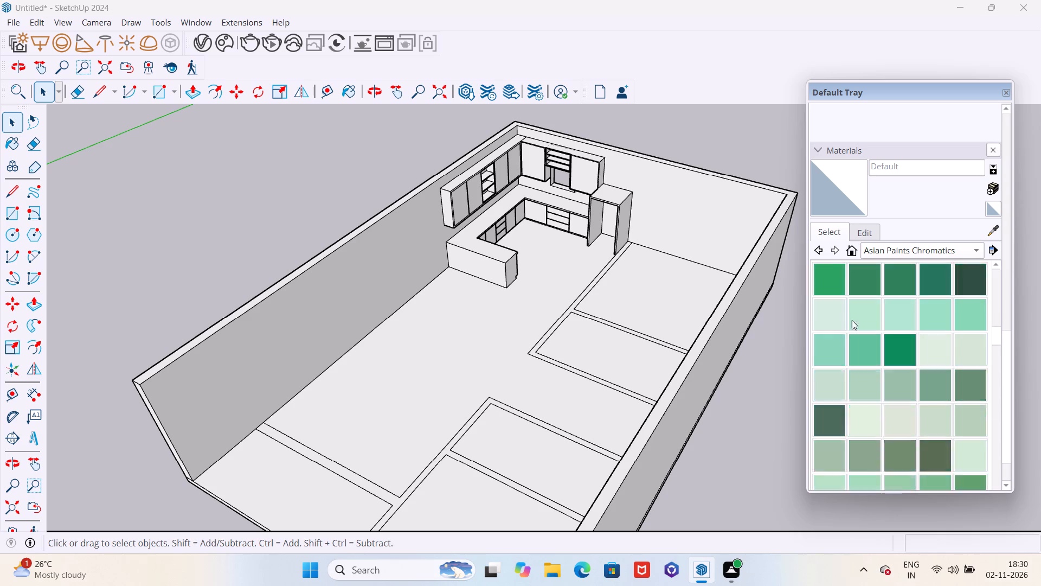
scroll(852, 320, "down", 8)
scroll(851, 321, "up", 5)
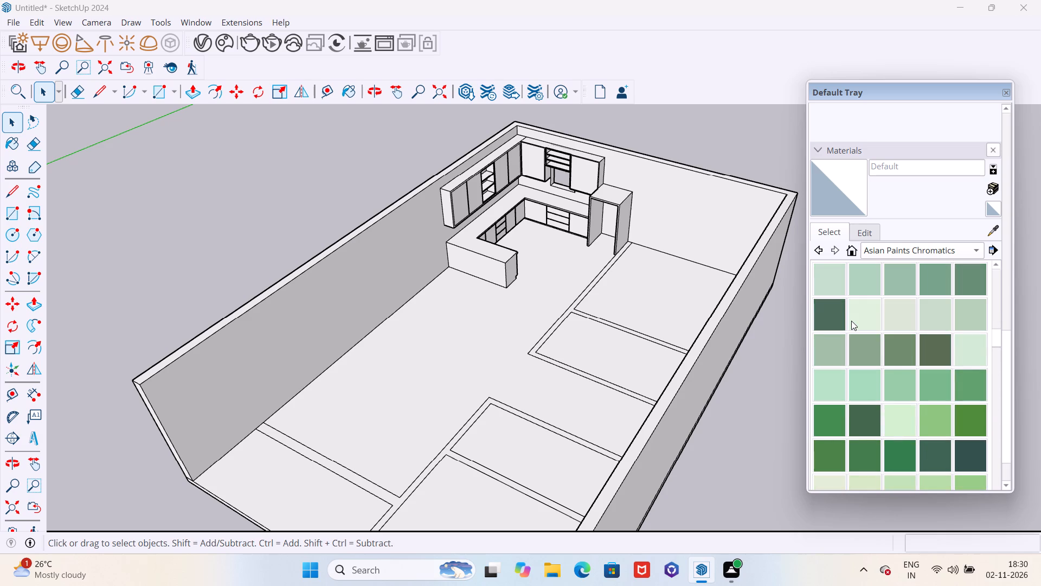
scroll(851, 321, "down", 11)
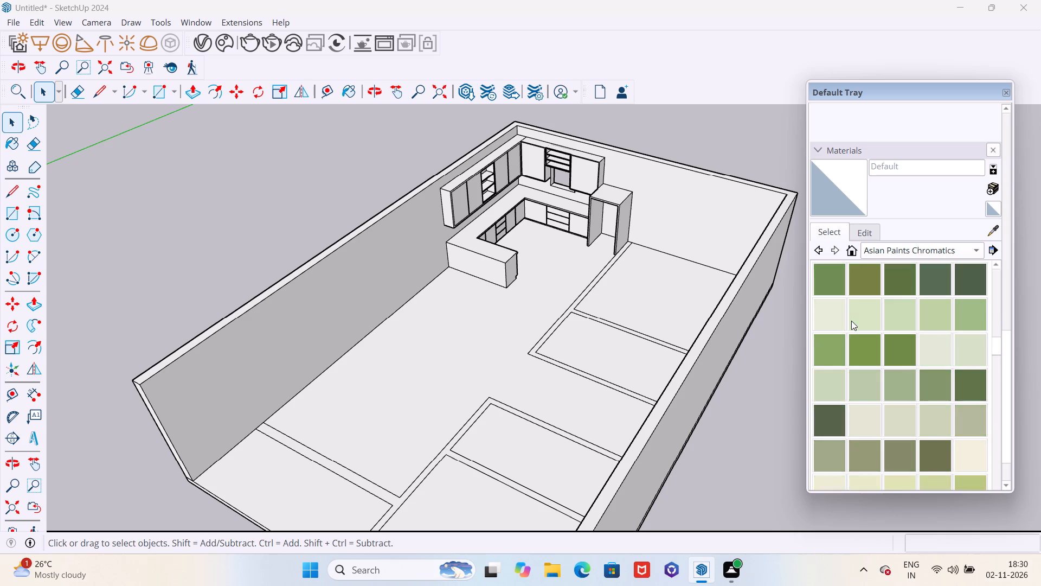
scroll(851, 321, "down", 6)
scroll(851, 321, "up", 4)
scroll(851, 321, "down", 4)
scroll(851, 321, "up", 2)
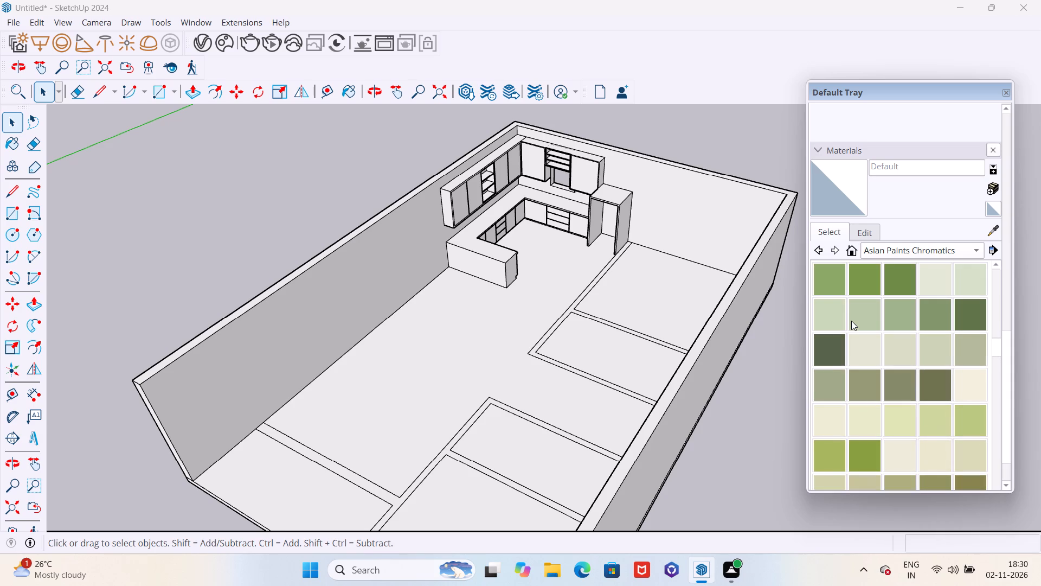
Paint the end door of the long wall's upper cabinets with 0738 AP 7691 TREE OF LIFE.
left_click(907, 351)
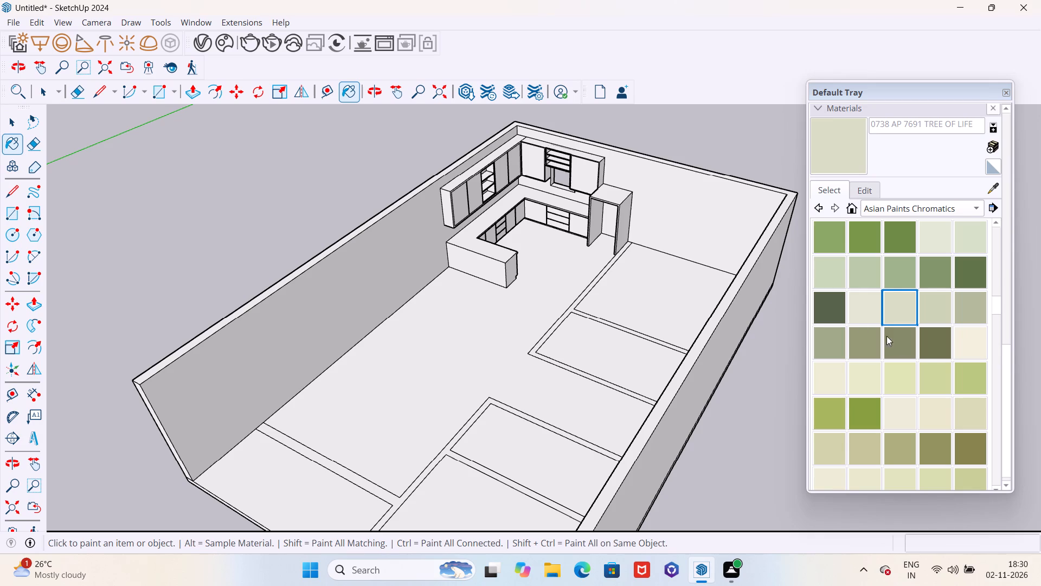
scroll(458, 210, "up", 11)
left_click(467, 200)
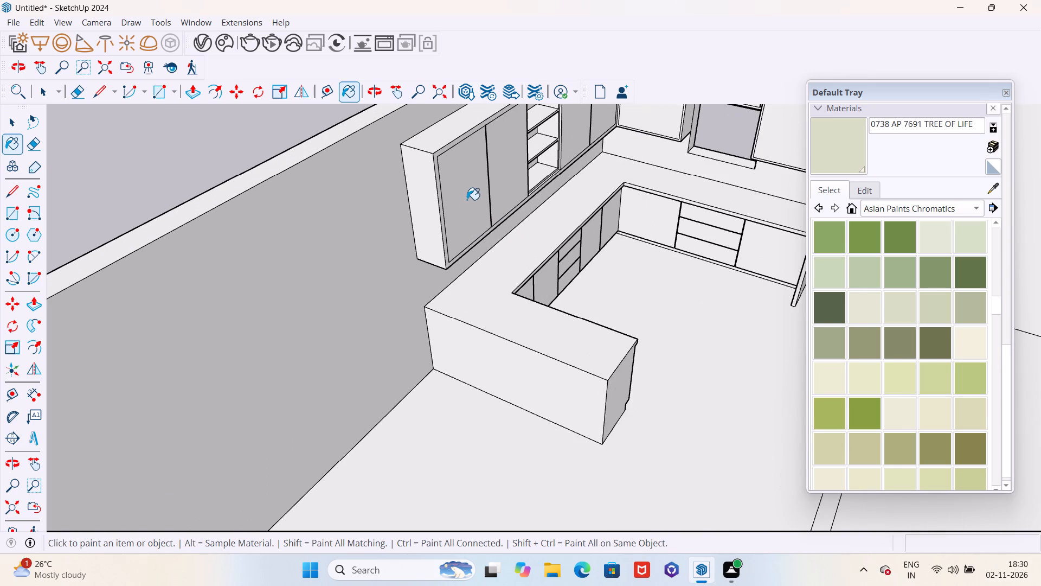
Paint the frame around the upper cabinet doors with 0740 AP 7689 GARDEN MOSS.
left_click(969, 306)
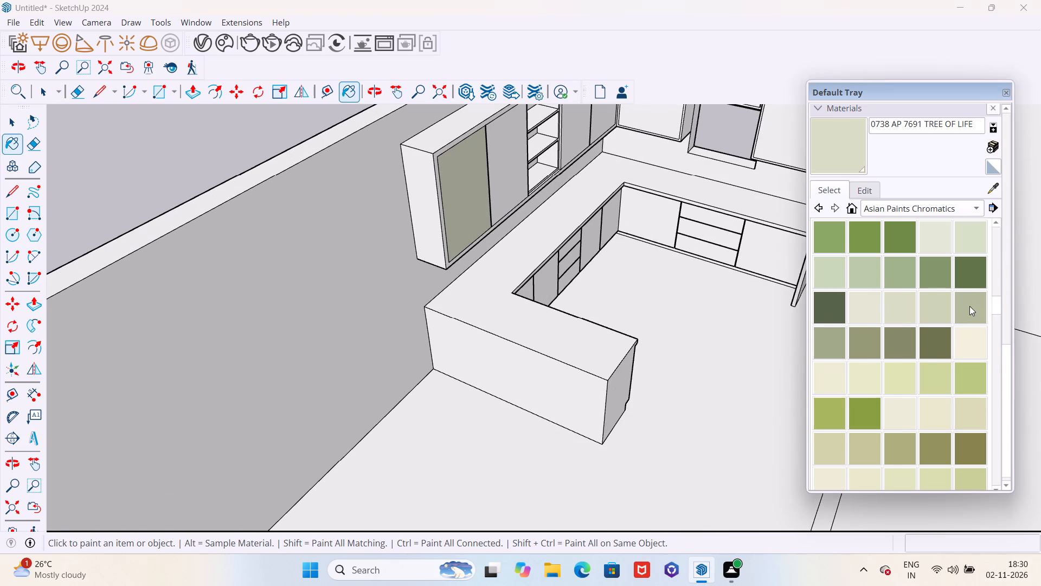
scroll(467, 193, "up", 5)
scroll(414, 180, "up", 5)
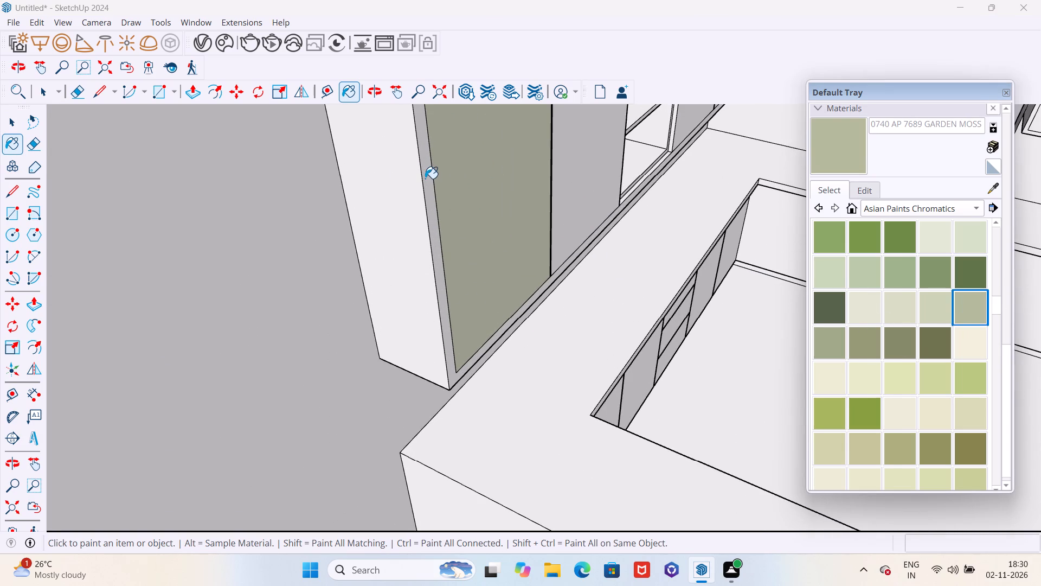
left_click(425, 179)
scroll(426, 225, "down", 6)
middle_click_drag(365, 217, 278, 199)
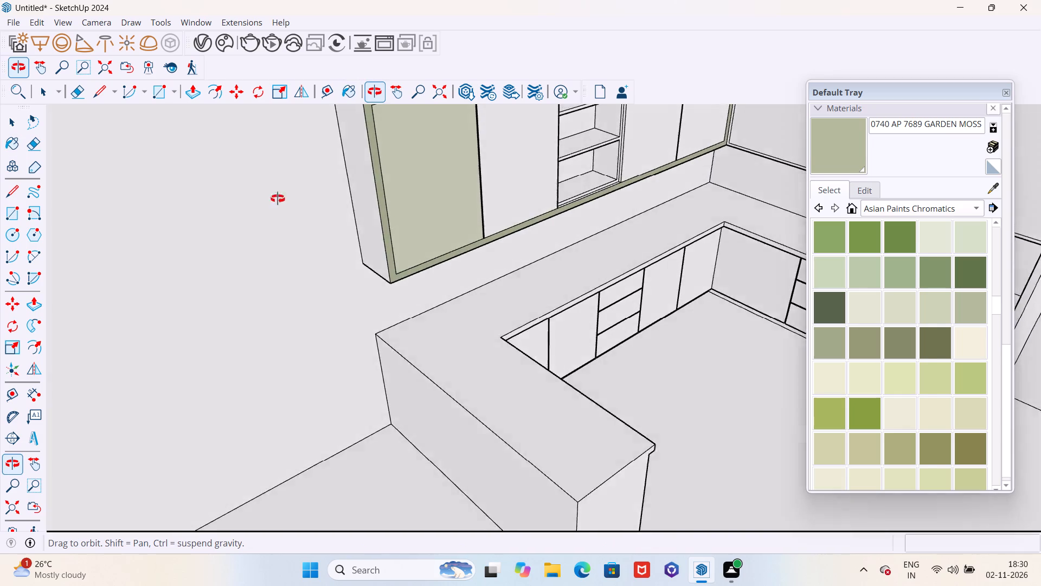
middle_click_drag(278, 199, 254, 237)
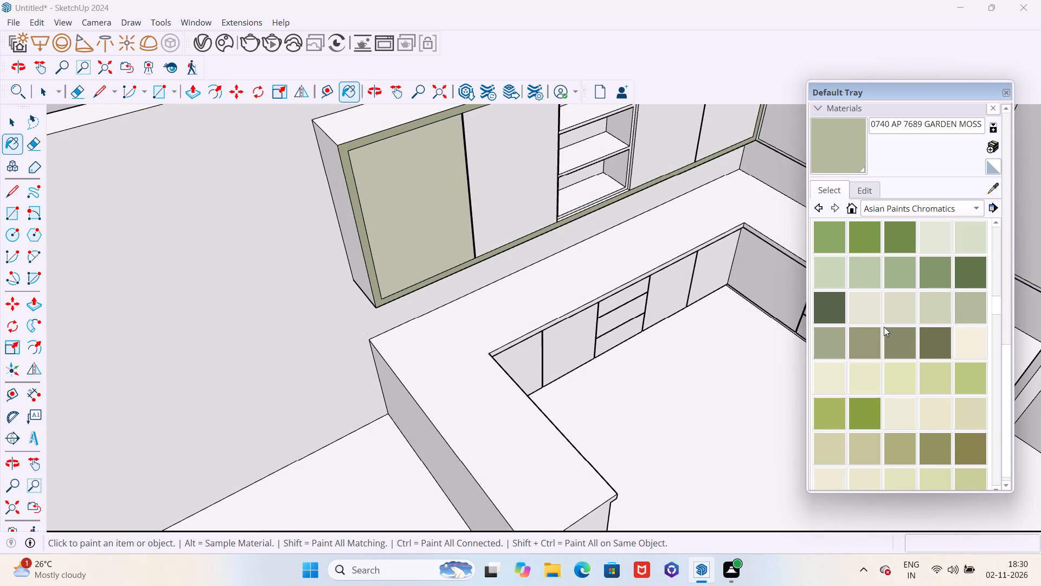
Paint the frame around the upper cabinet doors with AP 7688 MAJESTIC MOUNTAIN.
left_click(831, 342)
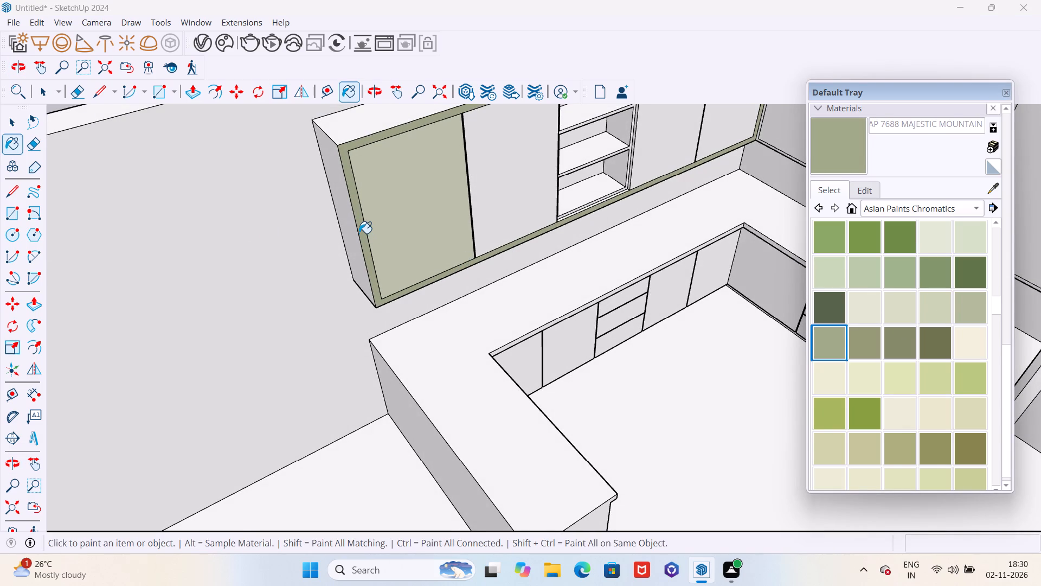
left_click(359, 232)
left_click(361, 228)
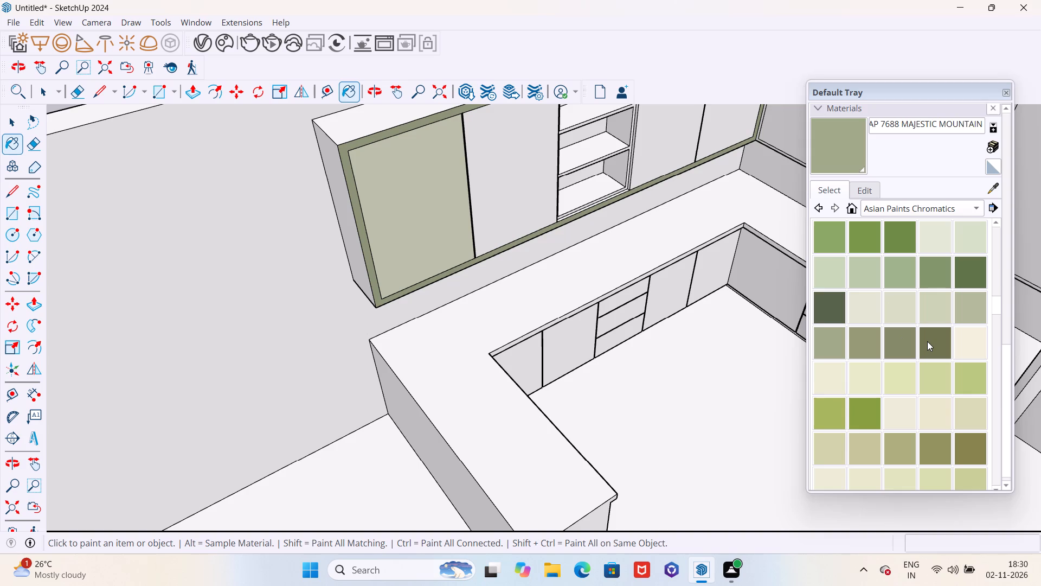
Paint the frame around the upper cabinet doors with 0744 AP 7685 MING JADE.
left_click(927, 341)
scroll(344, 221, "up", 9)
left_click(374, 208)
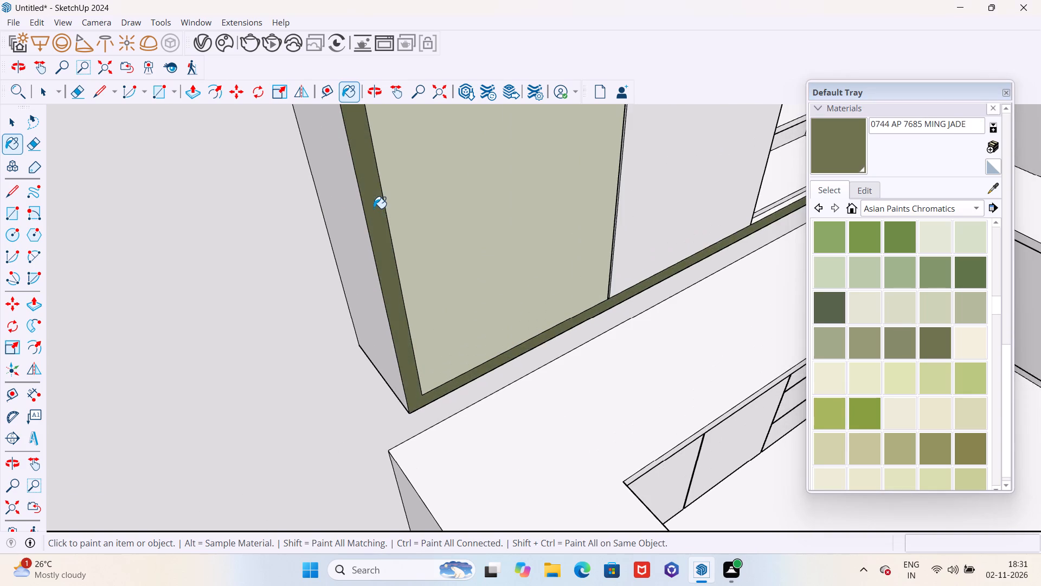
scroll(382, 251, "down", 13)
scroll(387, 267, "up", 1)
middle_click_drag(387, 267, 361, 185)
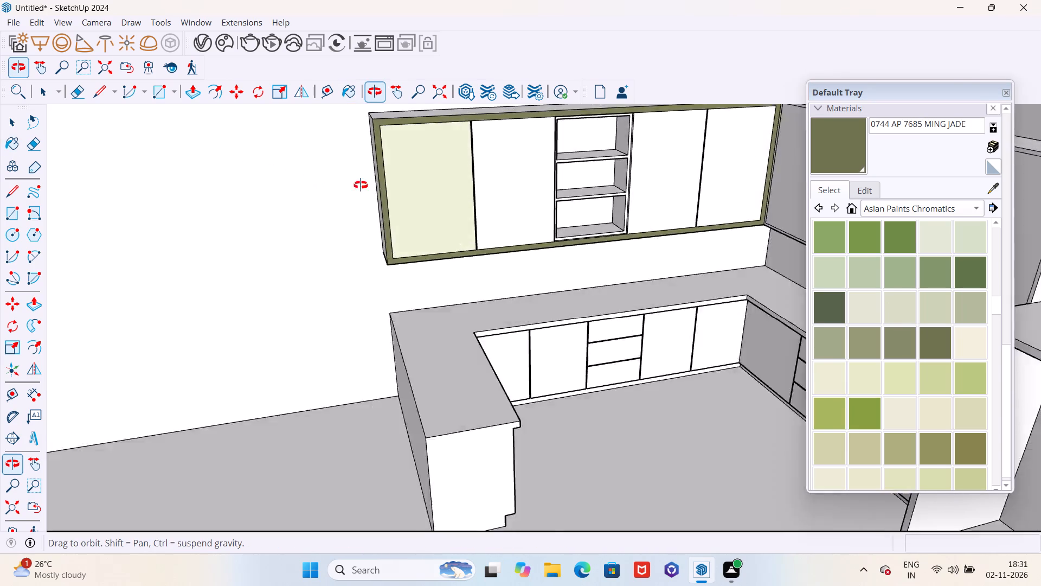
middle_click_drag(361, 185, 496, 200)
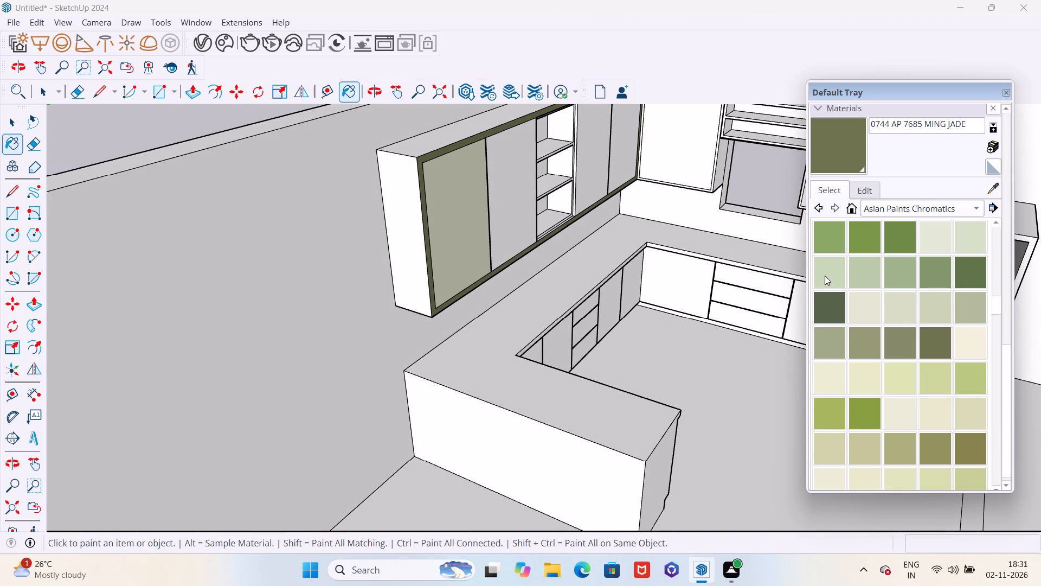
Look through the green, olive and beige Asian Paints Chromatics shades for an alternative cabinet door colour.
scroll(863, 285, "down", 3)
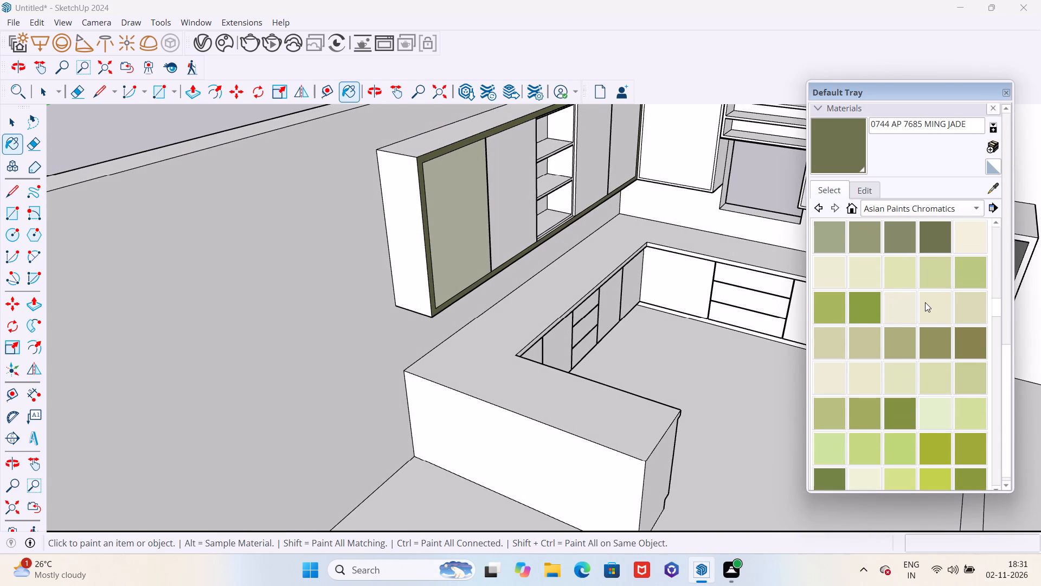
scroll(925, 306, "down", 6)
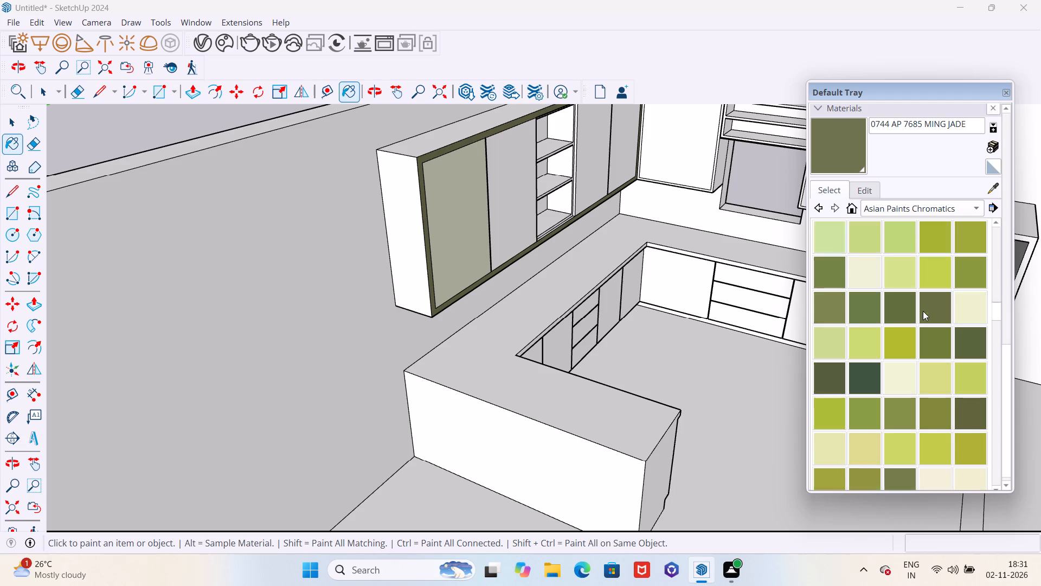
scroll(923, 311, "down", 1)
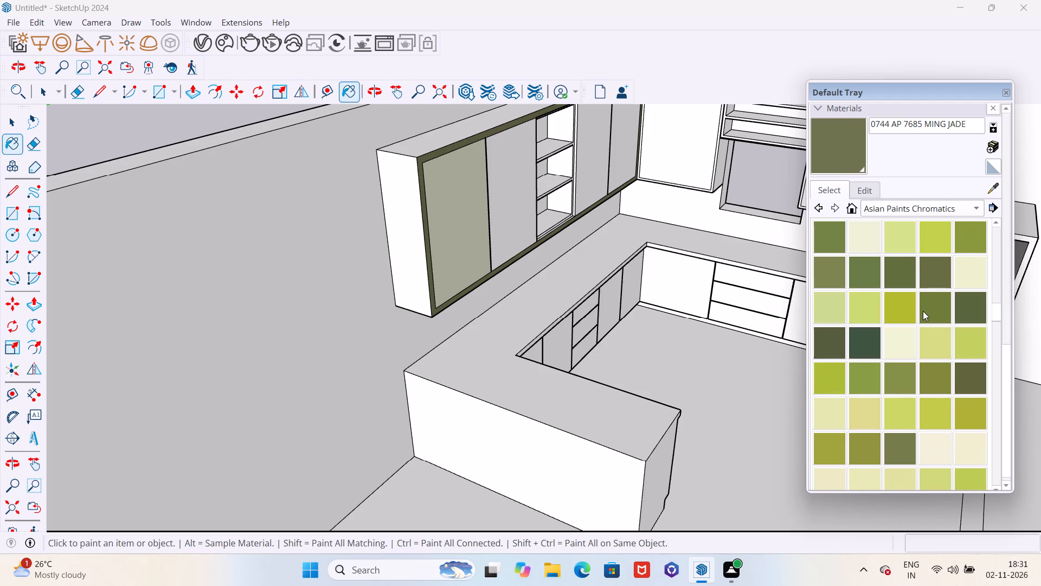
scroll(923, 311, "down", 5)
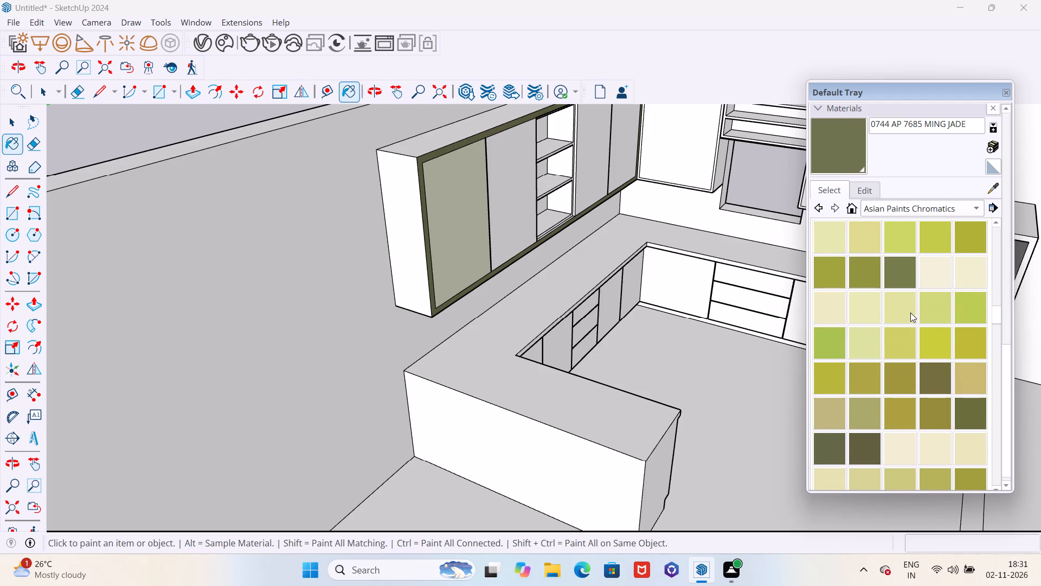
scroll(910, 313, "down", 6)
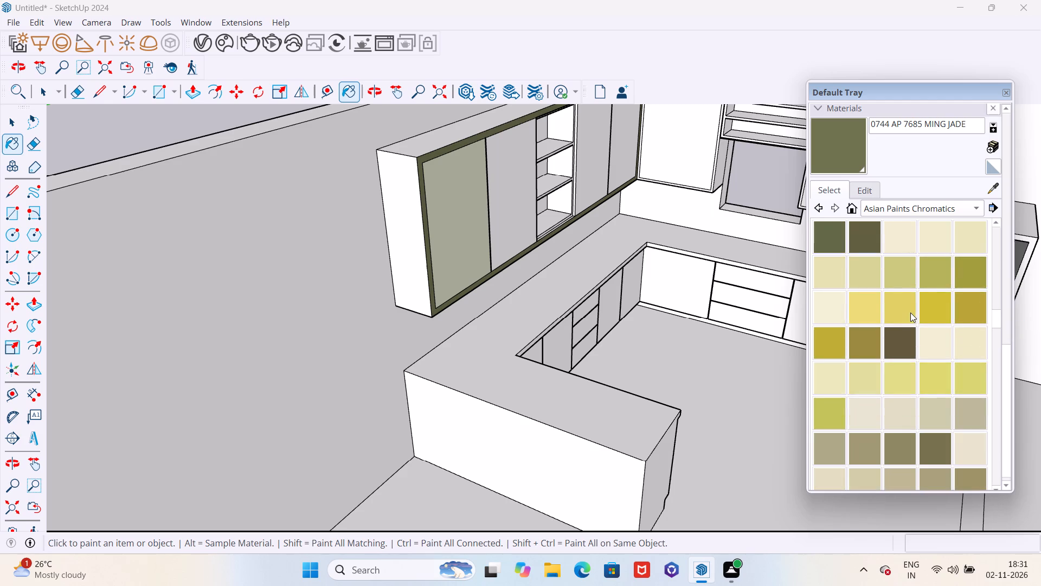
scroll(910, 313, "down", 10)
scroll(909, 314, "up", 4)
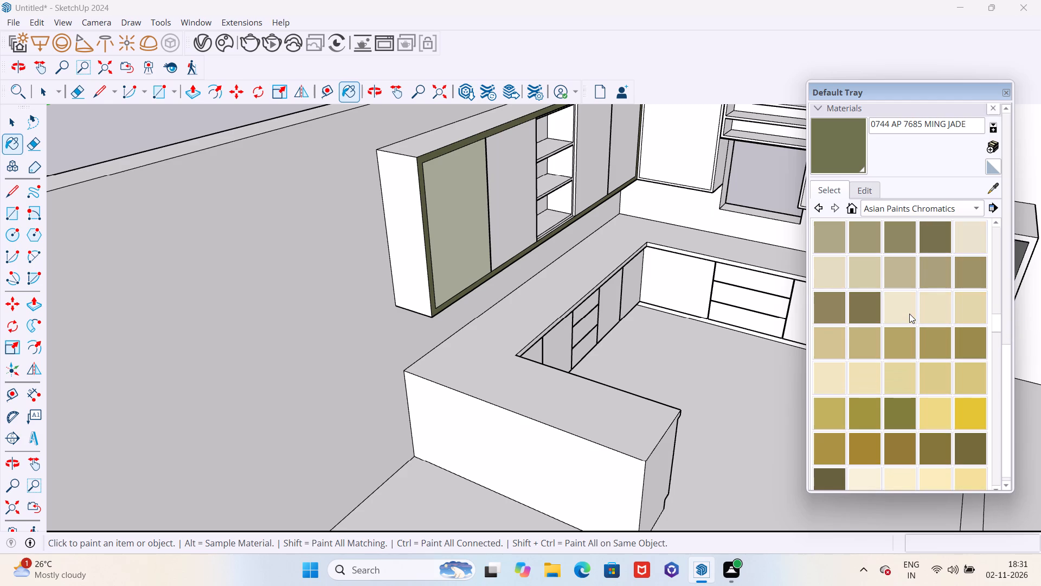
scroll(909, 314, "down", 11)
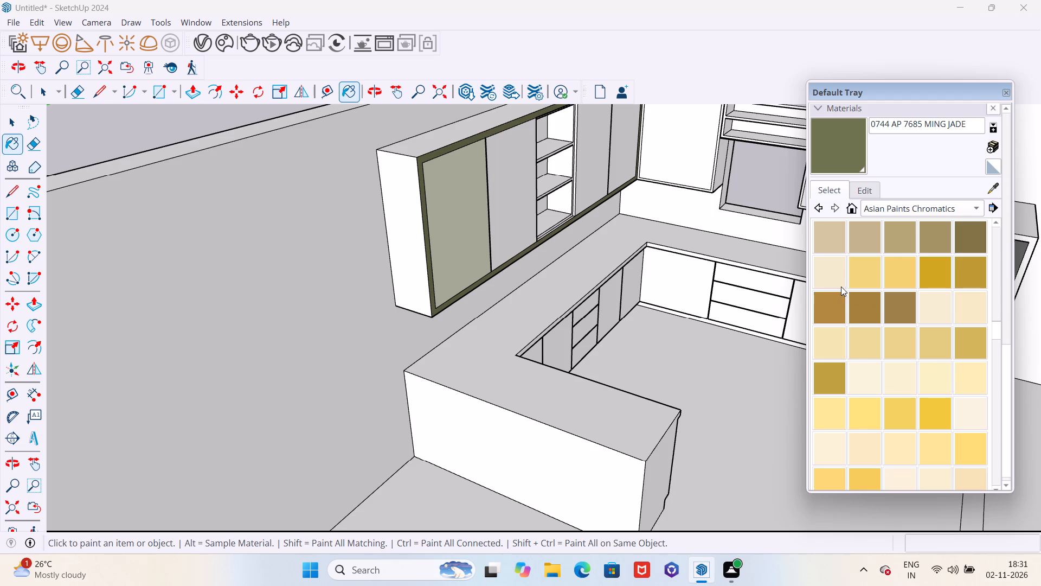
scroll(845, 314, "up", 2)
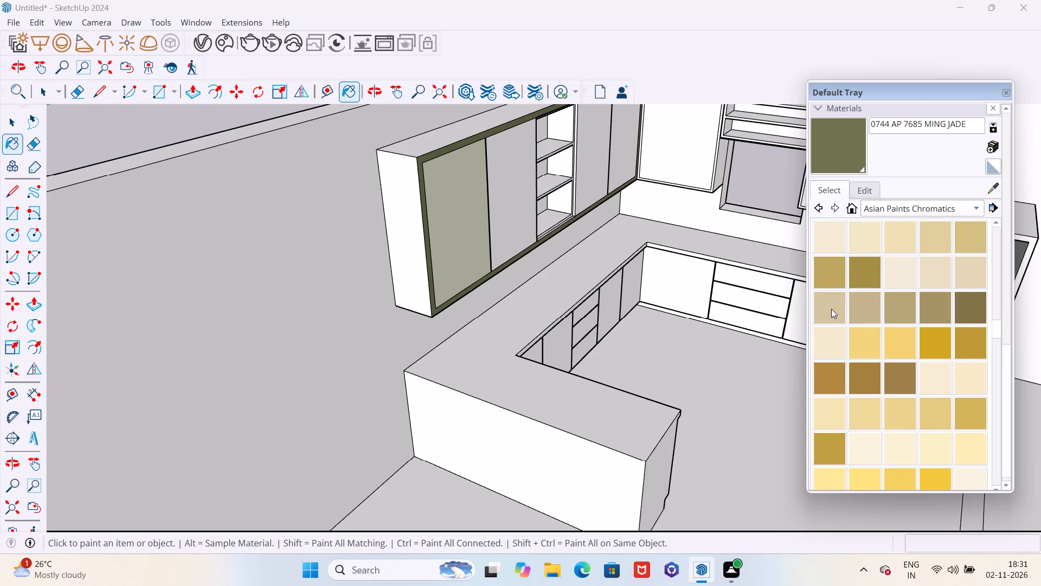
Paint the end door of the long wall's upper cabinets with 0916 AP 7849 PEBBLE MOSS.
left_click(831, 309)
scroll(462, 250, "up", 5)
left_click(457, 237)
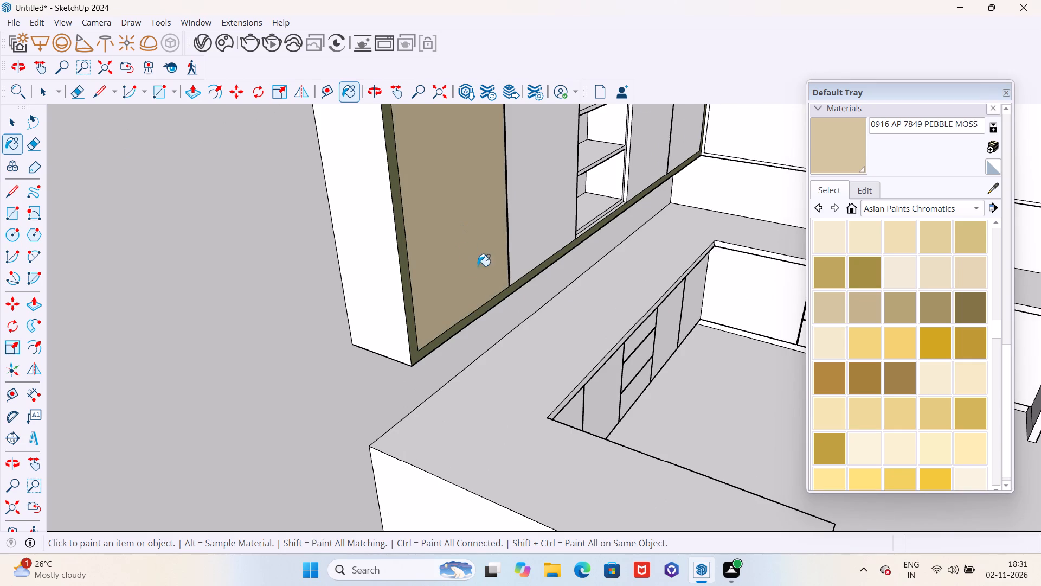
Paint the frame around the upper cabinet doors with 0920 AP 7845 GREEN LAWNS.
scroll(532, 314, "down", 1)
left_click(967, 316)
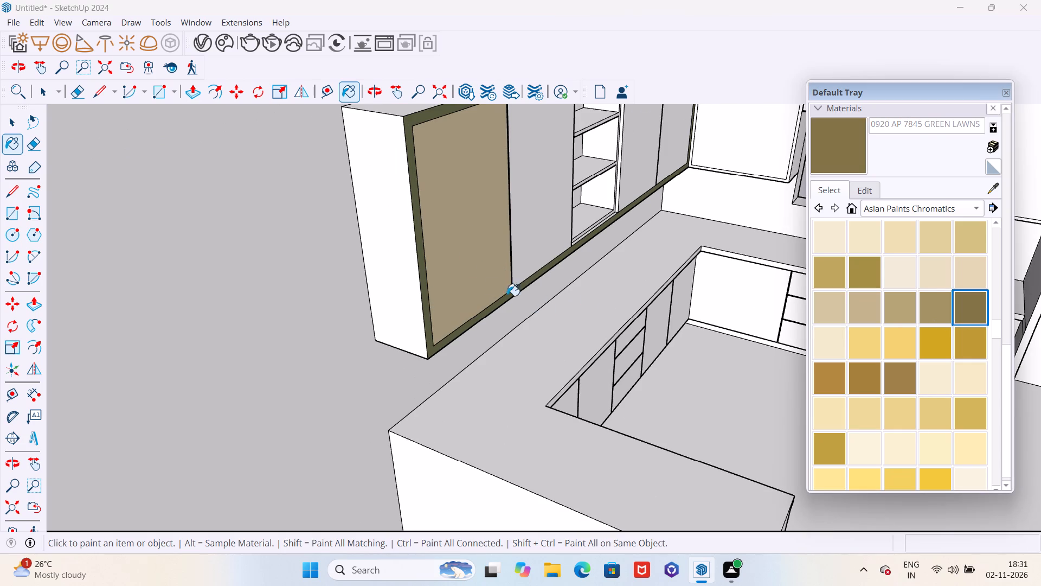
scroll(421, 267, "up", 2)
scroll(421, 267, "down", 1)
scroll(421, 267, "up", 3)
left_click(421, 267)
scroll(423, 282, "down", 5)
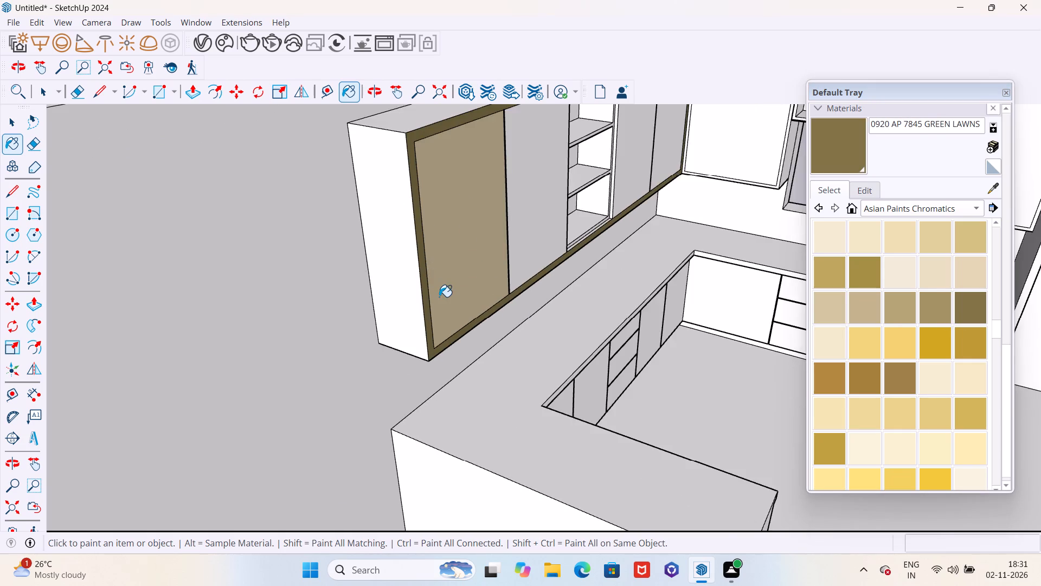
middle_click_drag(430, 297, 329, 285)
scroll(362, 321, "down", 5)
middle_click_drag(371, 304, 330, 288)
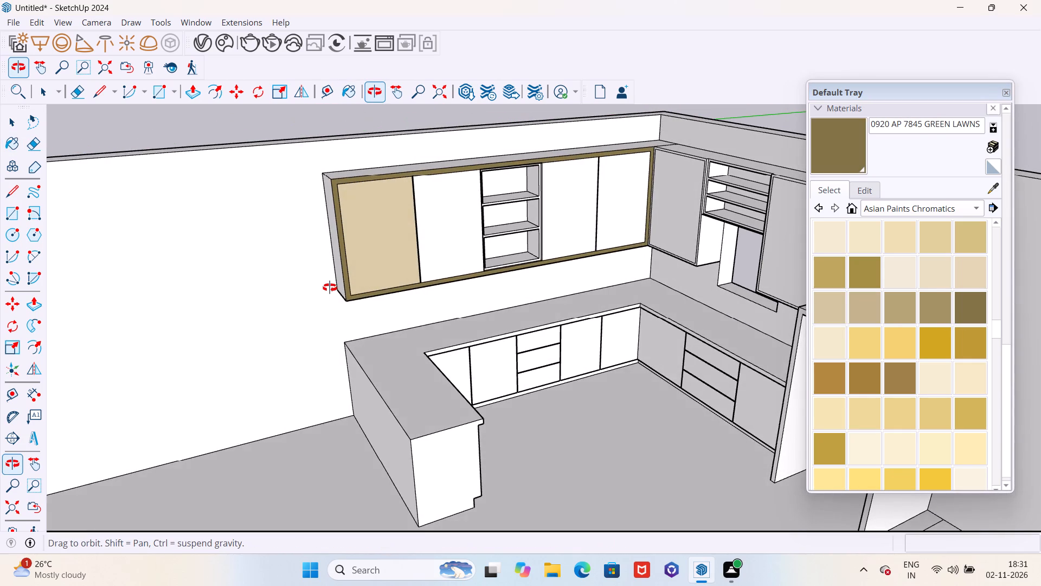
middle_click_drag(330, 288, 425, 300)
Look through the remaining Asian Paints Chromatics shades, from yellows to greys, for another cabinet colour pairing.
scroll(887, 299, "down", 5)
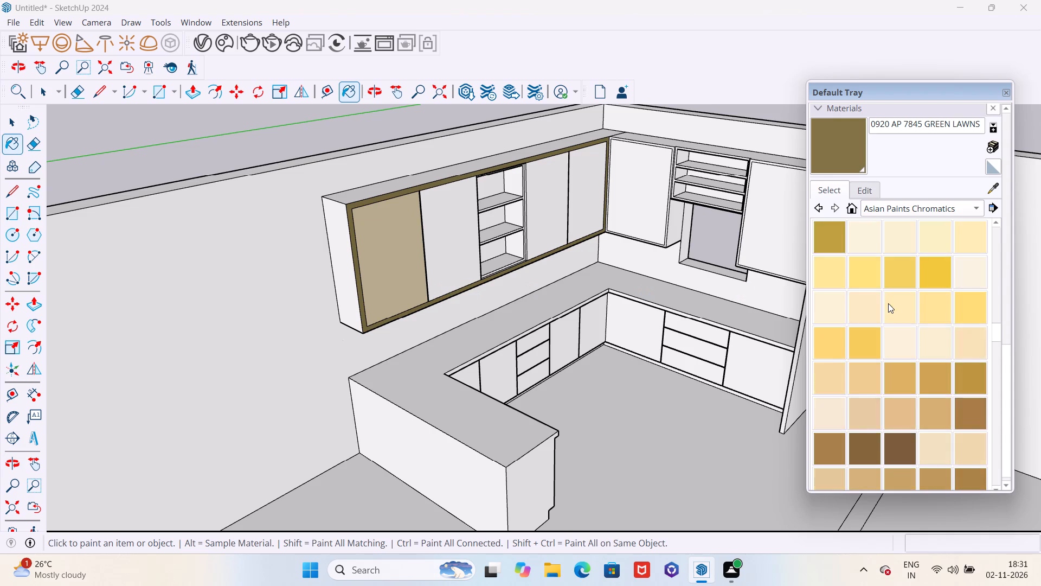
scroll(888, 303, "down", 10)
scroll(888, 306, "up", 1)
scroll(888, 306, "down", 15)
scroll(888, 309, "up", 1)
scroll(888, 309, "down", 7)
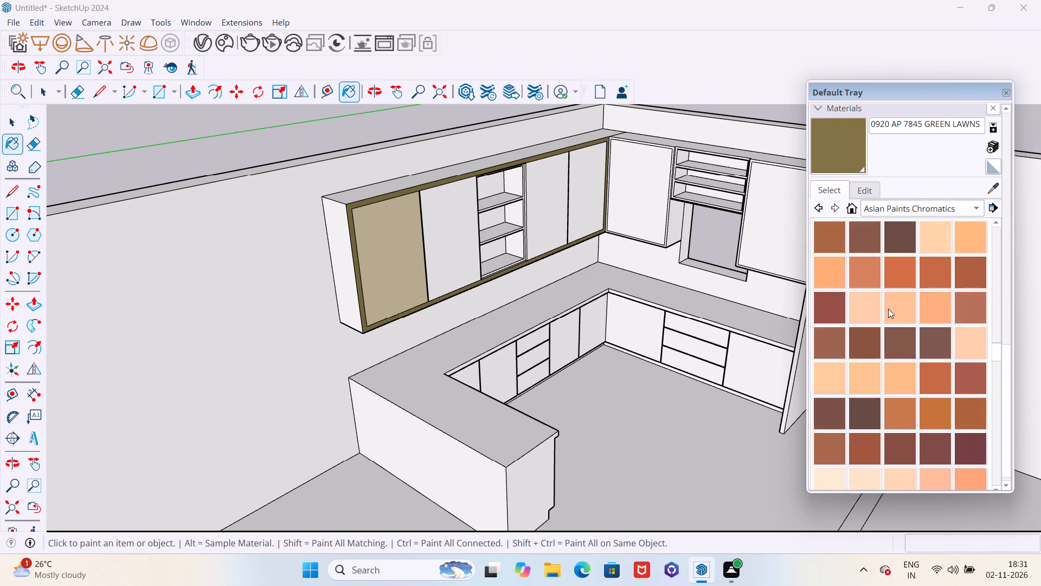
scroll(888, 309, "down", 14)
scroll(888, 309, "down", 20)
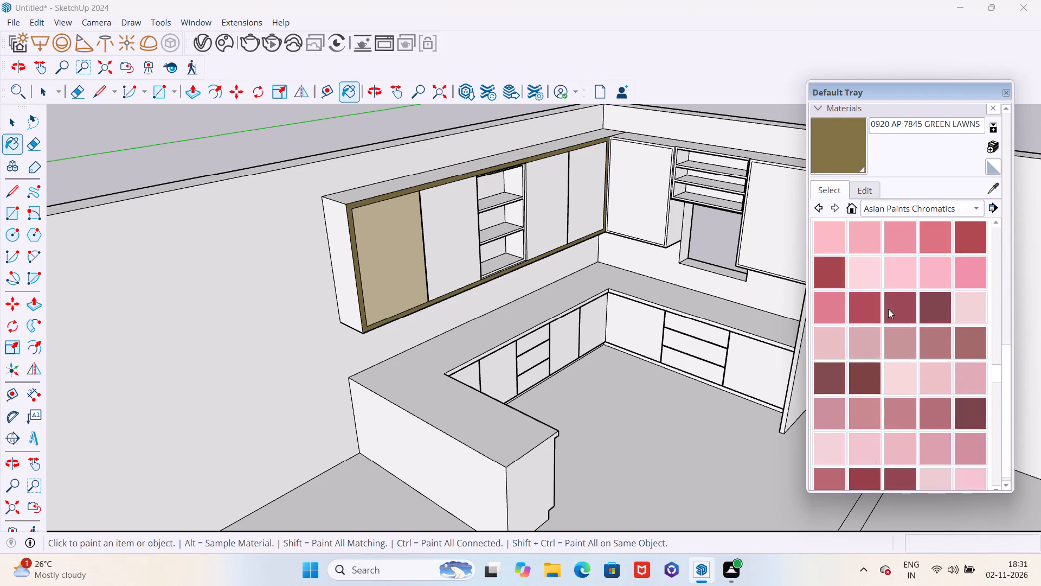
scroll(888, 309, "down", 5)
scroll(888, 309, "down", 20)
scroll(888, 309, "down", 6)
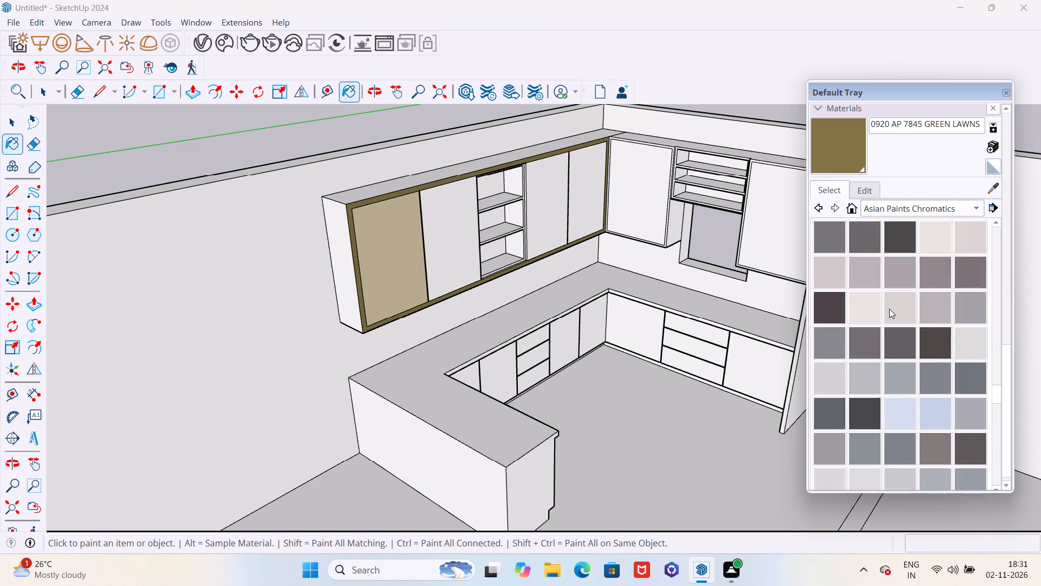
scroll(889, 309, "up", 7)
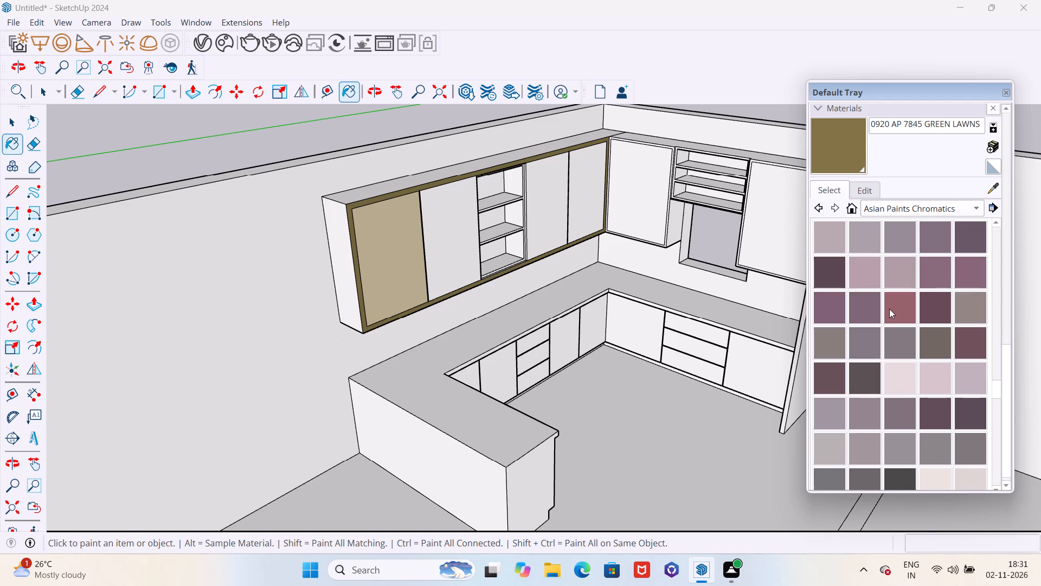
scroll(889, 309, "down", 6)
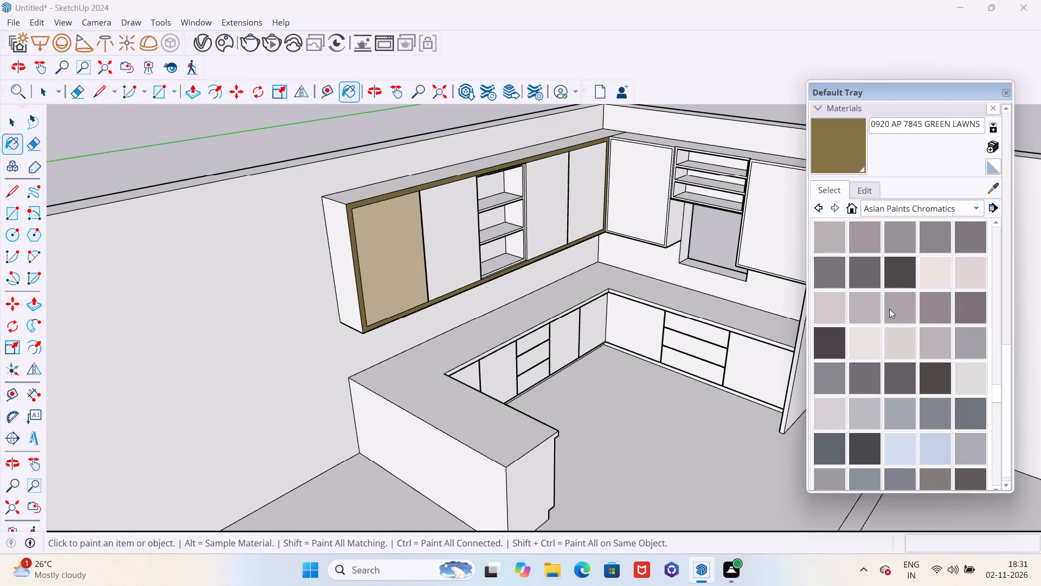
scroll(889, 309, "down", 4)
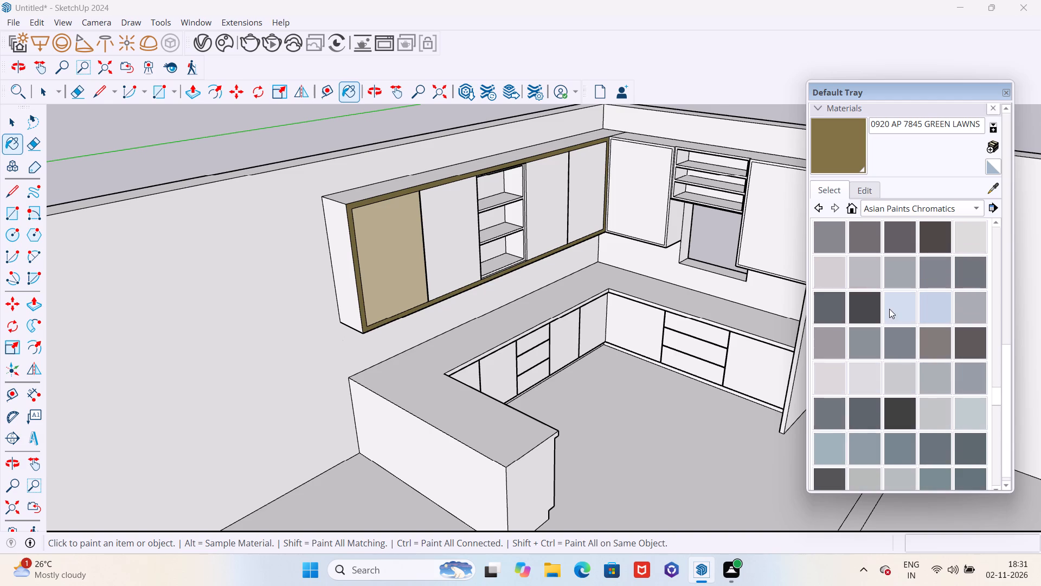
scroll(889, 309, "down", 3)
scroll(889, 309, "up", 1)
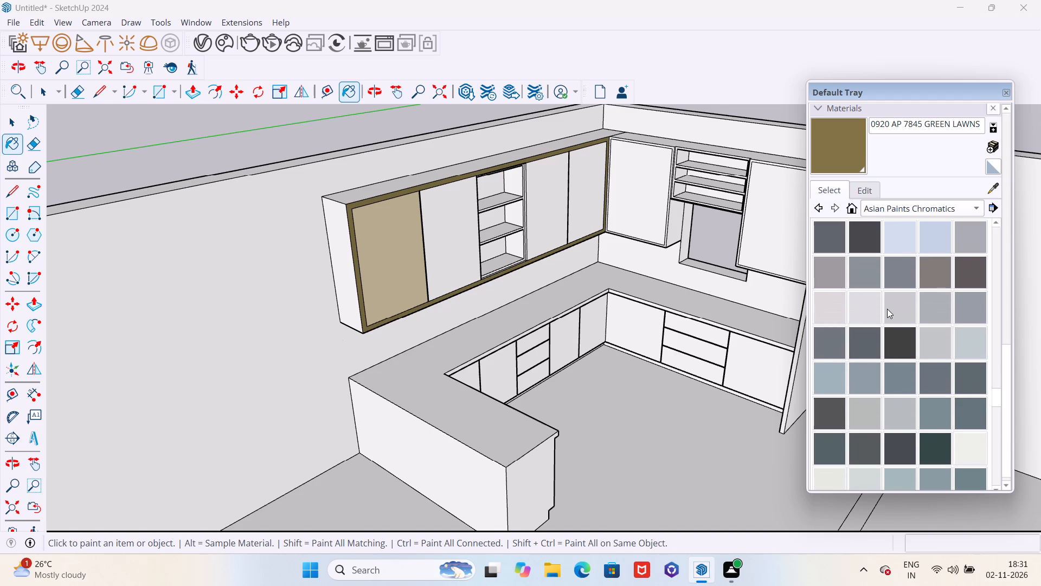
Paint the end door of the long wall's upper cabinets with AP K091 Frozen Zanskar-N.
left_click(871, 309)
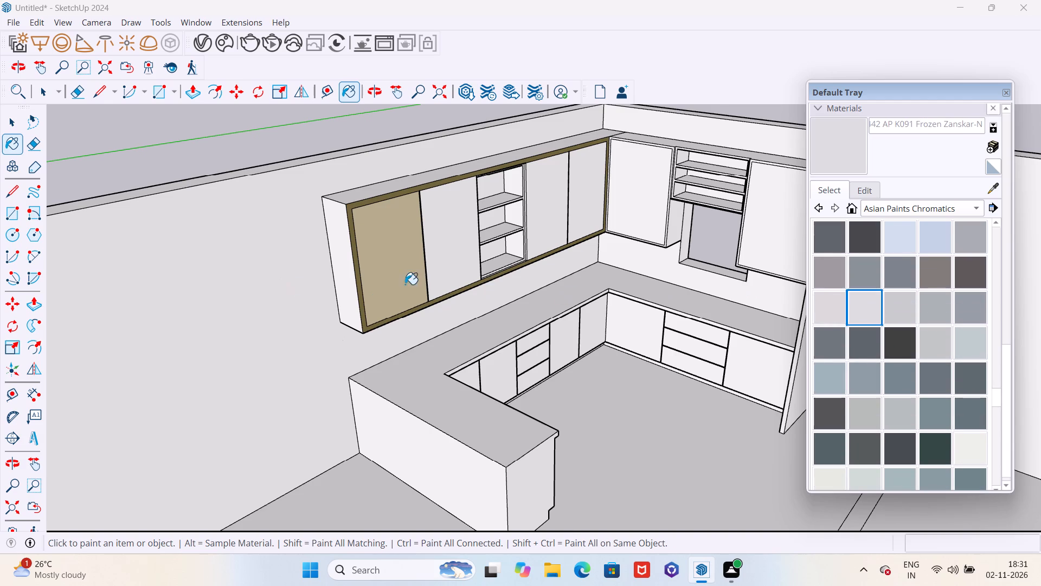
scroll(404, 284, "up", 7)
left_click(372, 260)
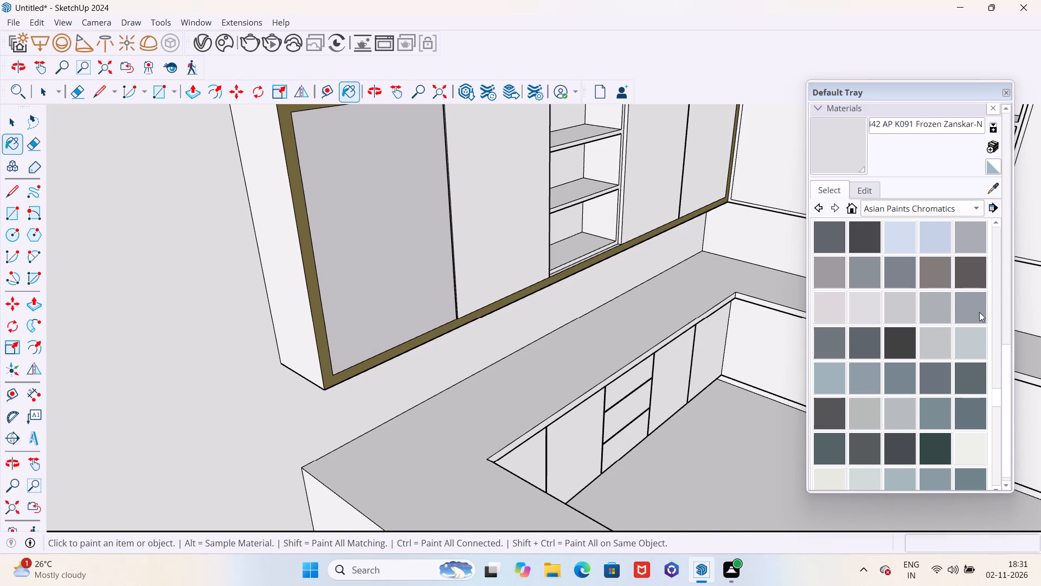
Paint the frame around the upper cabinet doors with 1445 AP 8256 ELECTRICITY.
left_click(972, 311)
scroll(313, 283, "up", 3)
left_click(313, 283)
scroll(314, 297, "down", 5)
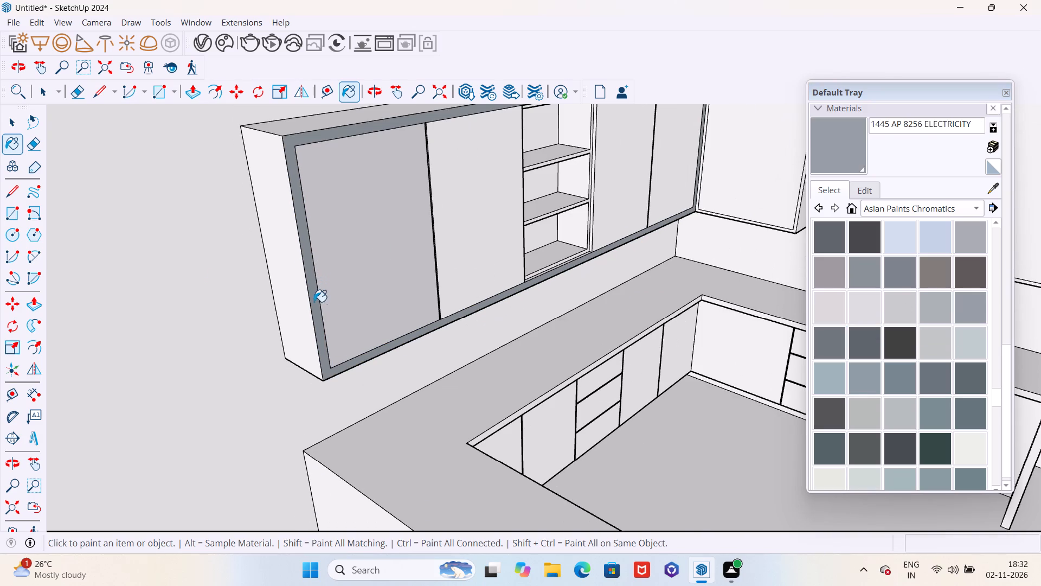
Paint the frame around the upper cabinet doors with 1446 AP 8255 STONE PATH.
left_click(821, 341)
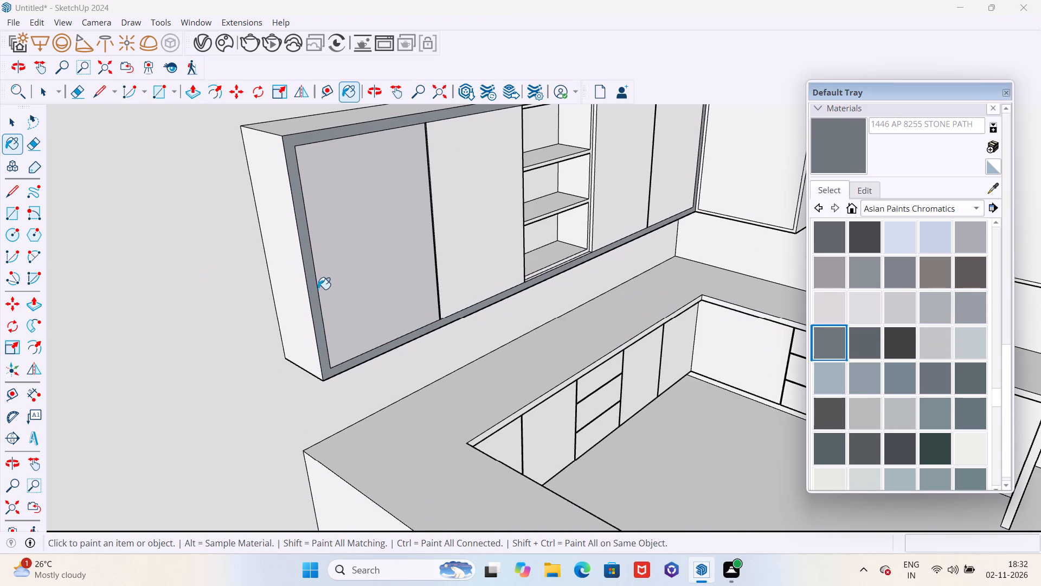
scroll(318, 289, "up", 3)
left_click(303, 284)
left_click(306, 284)
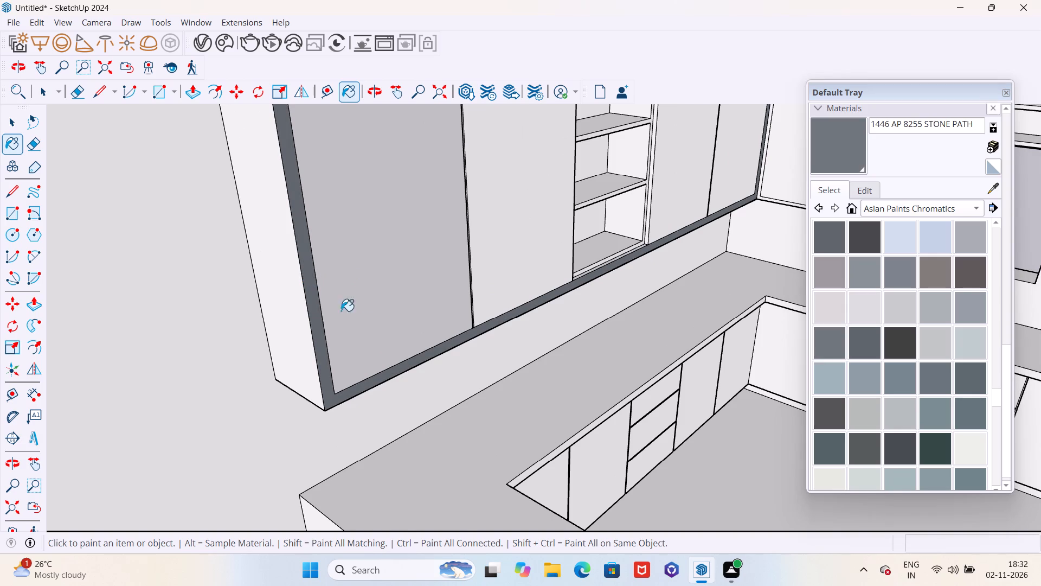
scroll(362, 326, "down", 6)
middle_click_drag(366, 331, 367, 321)
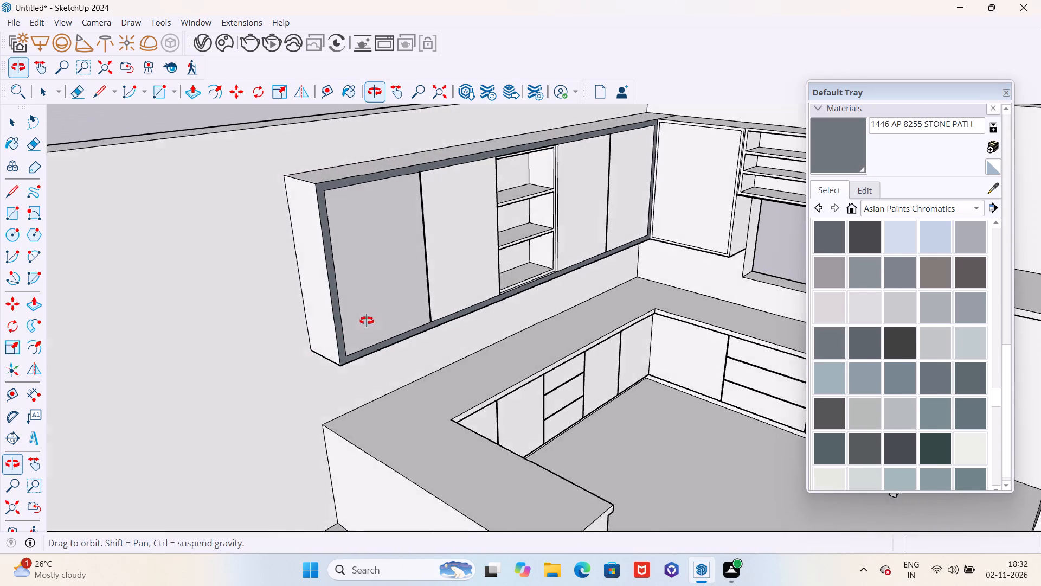
middle_click_drag(367, 321, 410, 327)
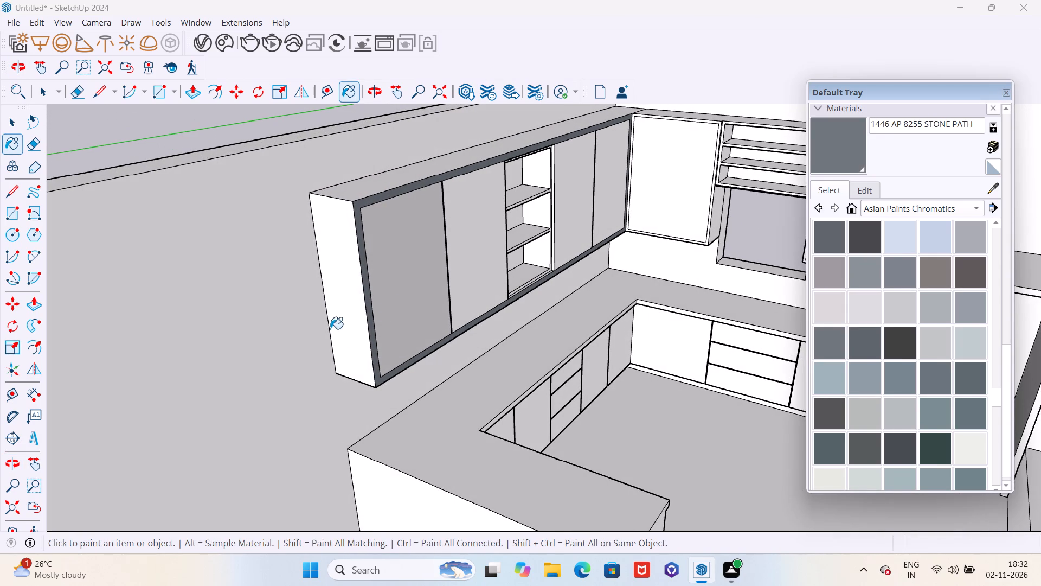
middle_click_drag(397, 330, 343, 329)
middle_click_drag(343, 329, 359, 328)
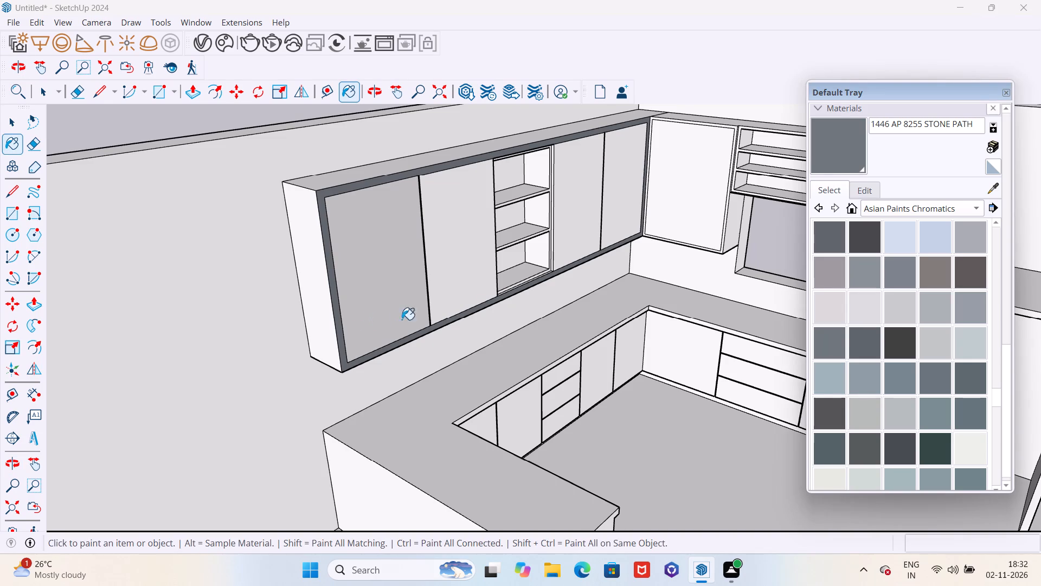
Sample AP K091 Frozen Zanskar-N from the painted end door and apply it to the other three upper cabinet doors on the long wall.
left_click(992, 189)
scroll(501, 232, "up", 5)
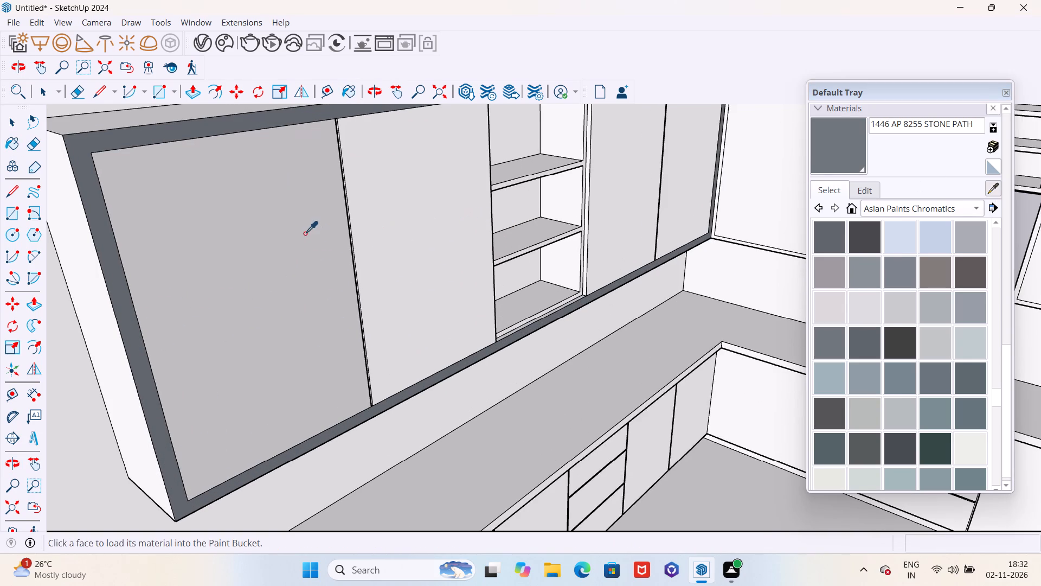
left_click(302, 234)
left_click(379, 221)
scroll(359, 231, "down", 4)
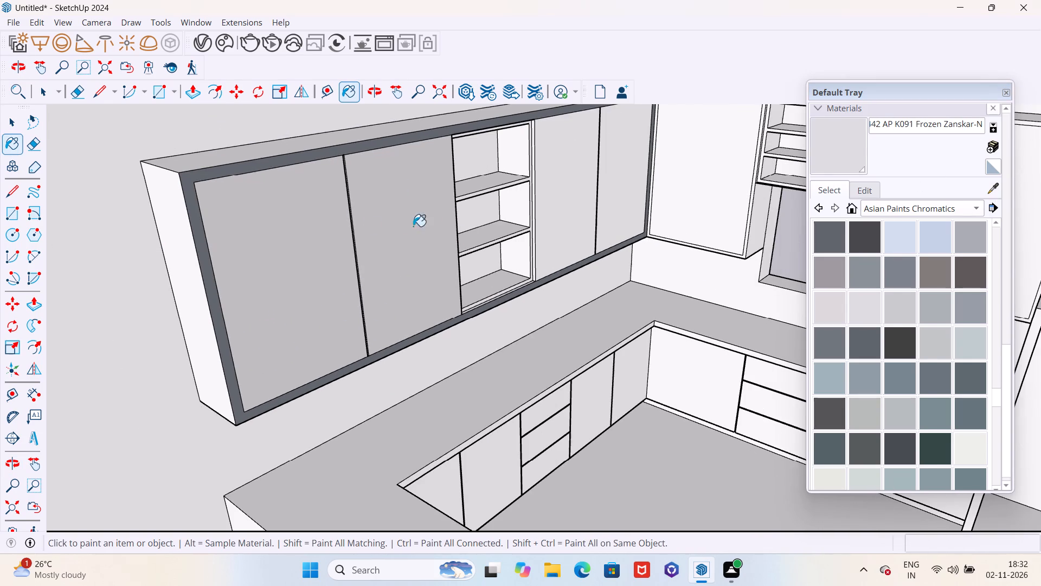
left_click(561, 205)
left_click(617, 188)
scroll(427, 256, "down", 4)
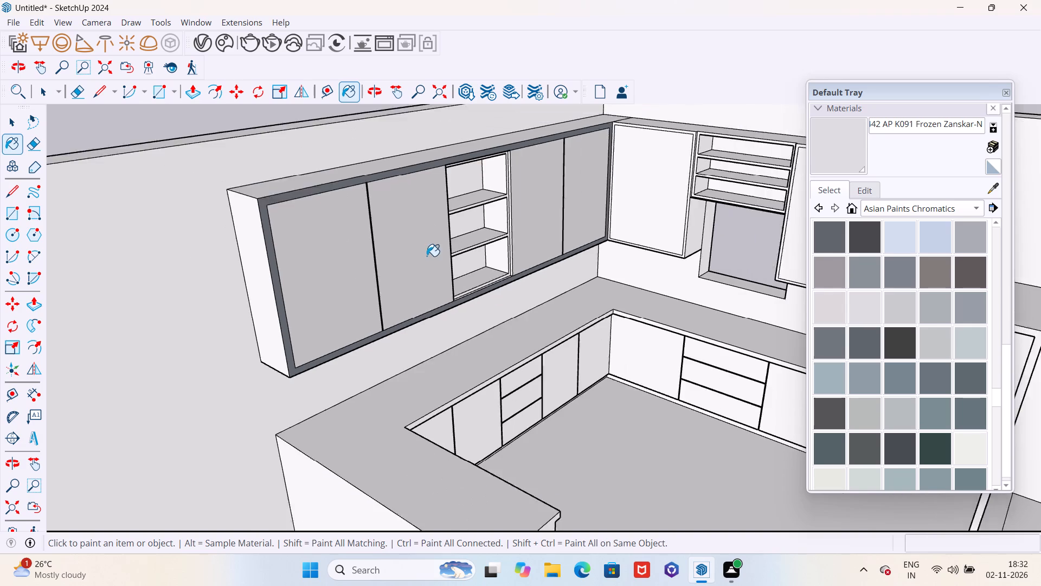
Paint the exposed side panel of the long wall's upper cabinets with AP K091 Frozen Zanskar-N.
scroll(298, 243, "up", 3)
left_click(265, 245)
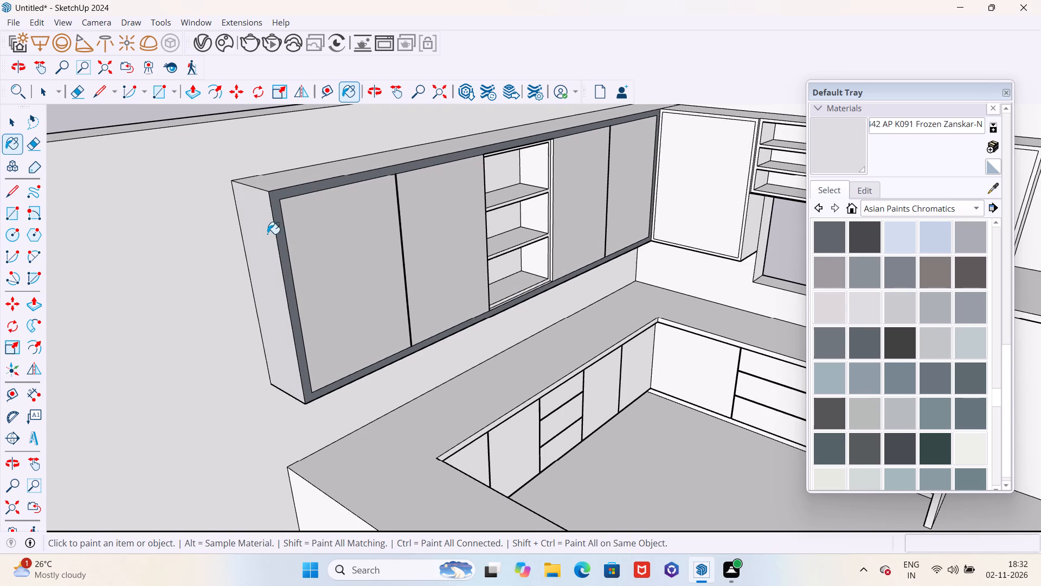
Paint the two upper cabinet doors flanking the window with AP K091 Frozen Zanskar-N.
middle_click(266, 228)
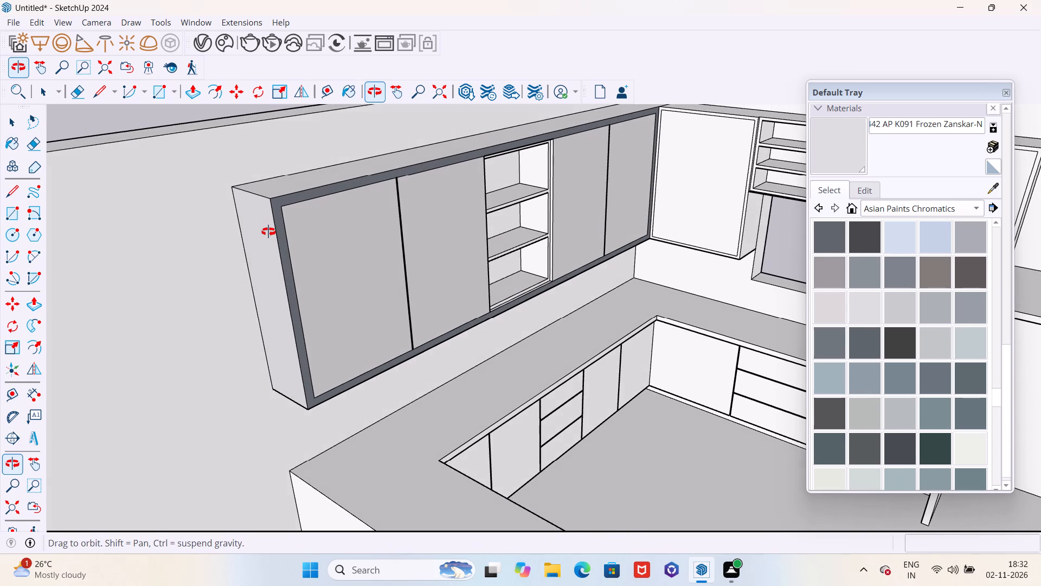
scroll(268, 232, "up", 1)
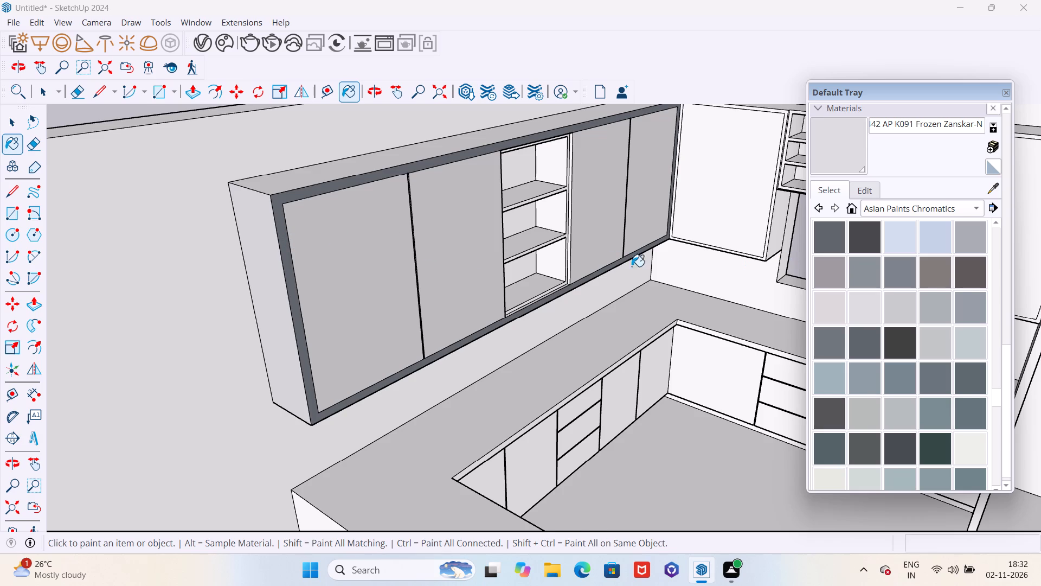
scroll(473, 291, "down", 4)
middle_click_drag(473, 289, 530, 279)
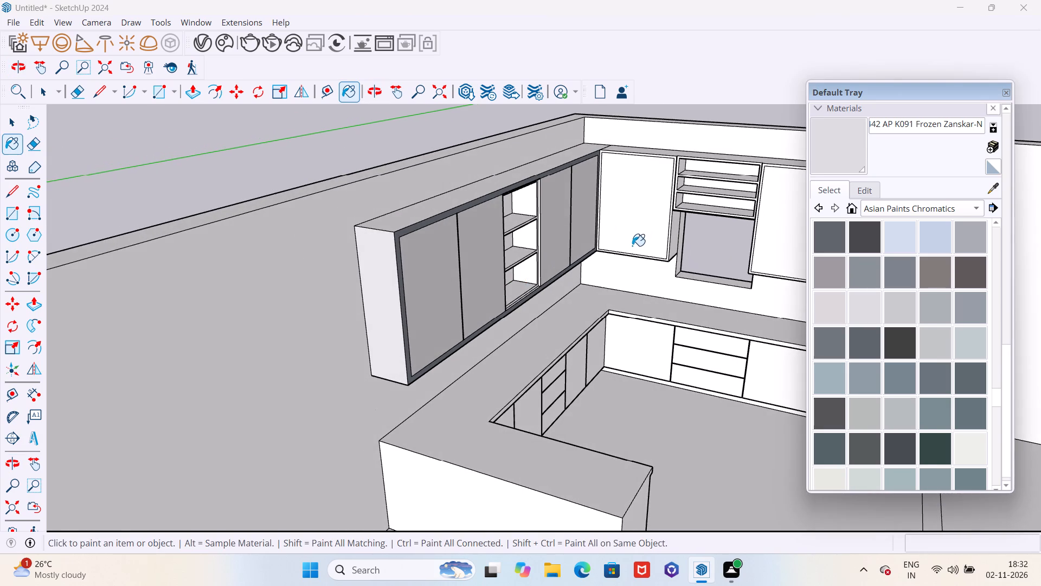
scroll(633, 244, "up", 5)
left_click(631, 219)
scroll(457, 270, "down", 10)
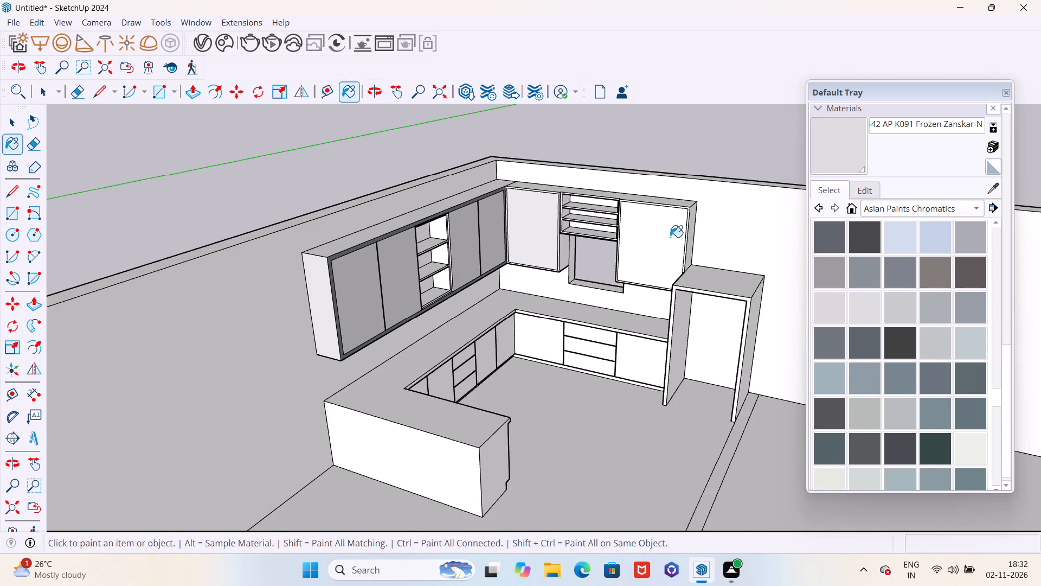
left_click(657, 231)
Paint the two doors and three drawer fronts of the window wall's base cabinets with AP K091 Frozen Zanskar-N.
scroll(517, 350, "up", 4)
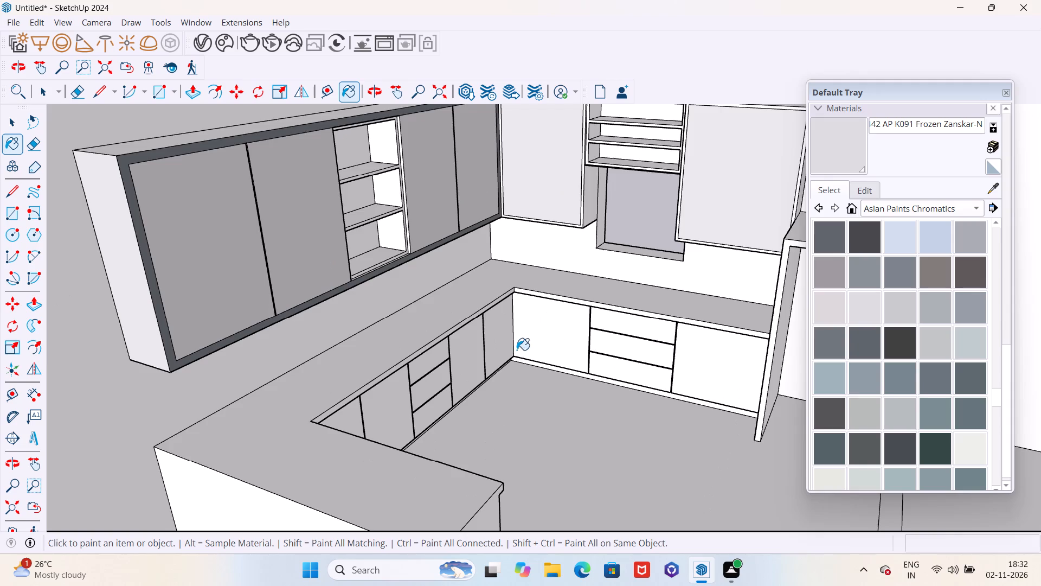
scroll(542, 337, "up", 6)
left_click(562, 320)
left_click(672, 317)
left_click(657, 351)
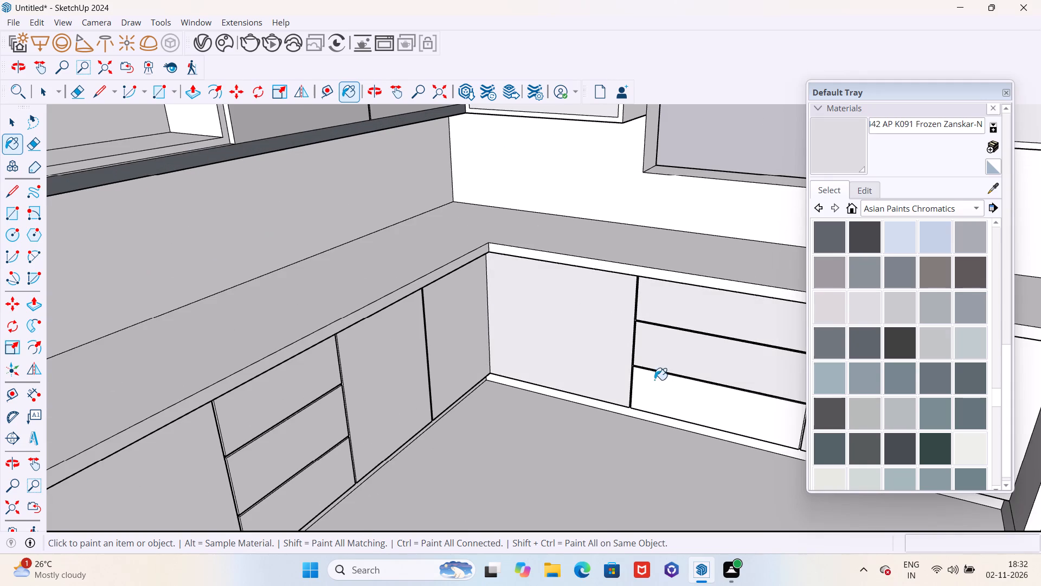
left_click(654, 390)
scroll(467, 297, "down", 4)
scroll(379, 296, "down", 2)
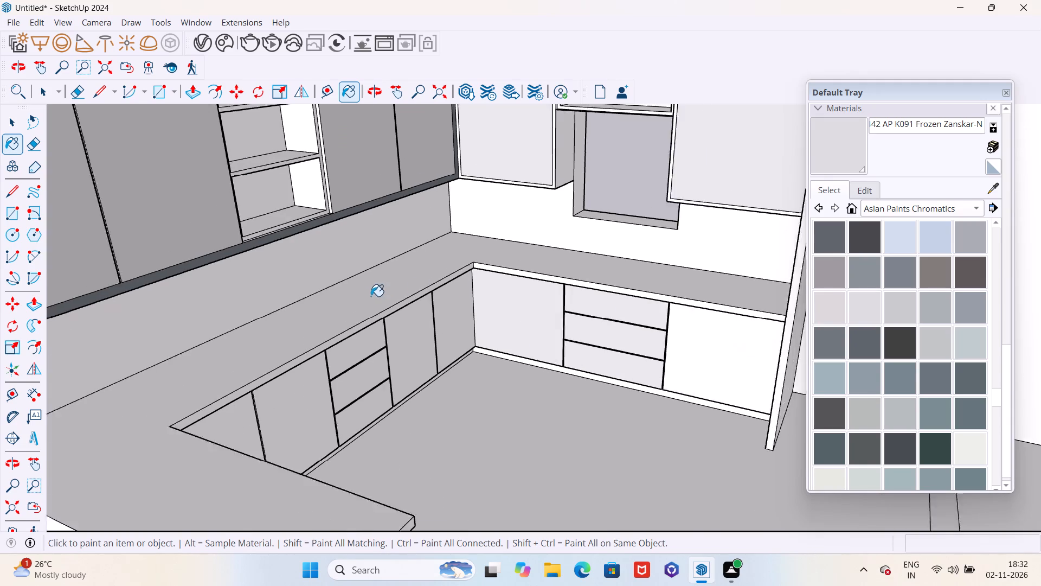
scroll(371, 296, "down", 3)
middle_click_drag(493, 299, 588, 301)
scroll(595, 320, "up", 1)
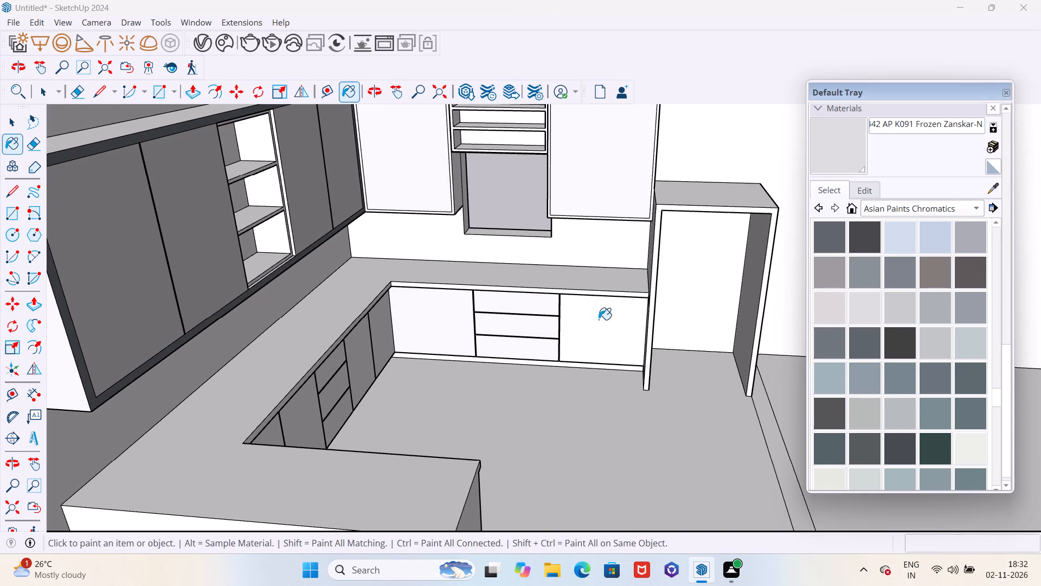
left_click(599, 320)
Paint the four doors and three drawer fronts of the long wall's base cabinets with AP K091 Frozen Zanskar-N.
scroll(615, 321, "down", 4)
middle_click_drag(614, 323, 399, 328)
scroll(474, 316, "up", 5)
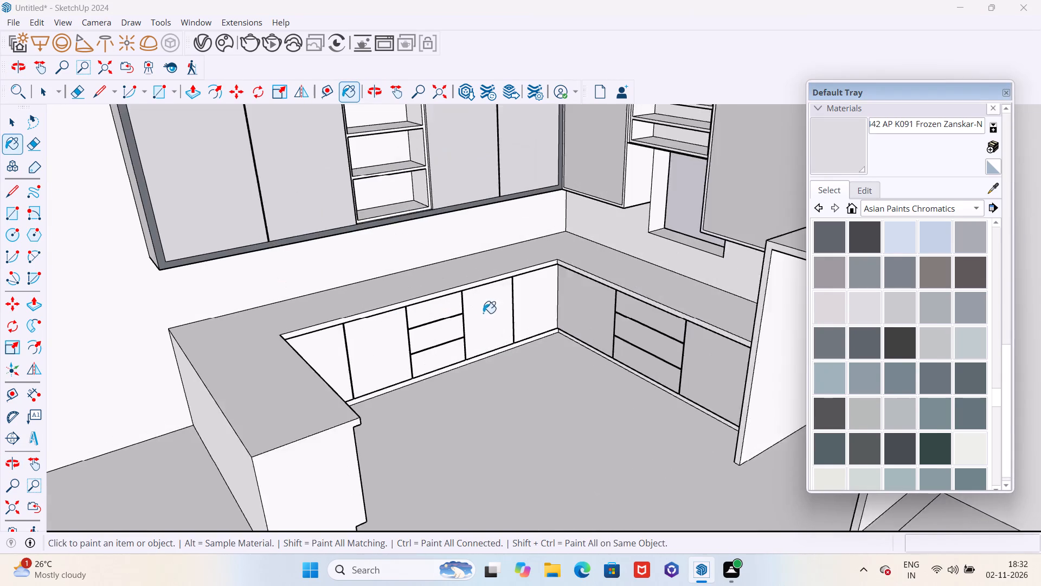
left_click(535, 308)
left_click(478, 311)
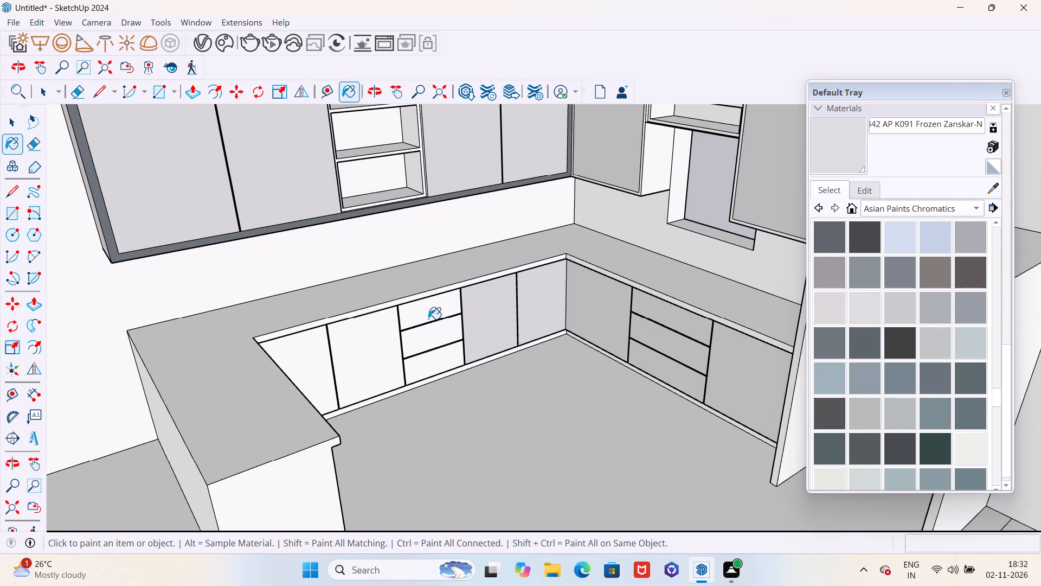
left_click(428, 319)
left_click(433, 340)
left_click(441, 362)
left_click(362, 352)
left_click(289, 359)
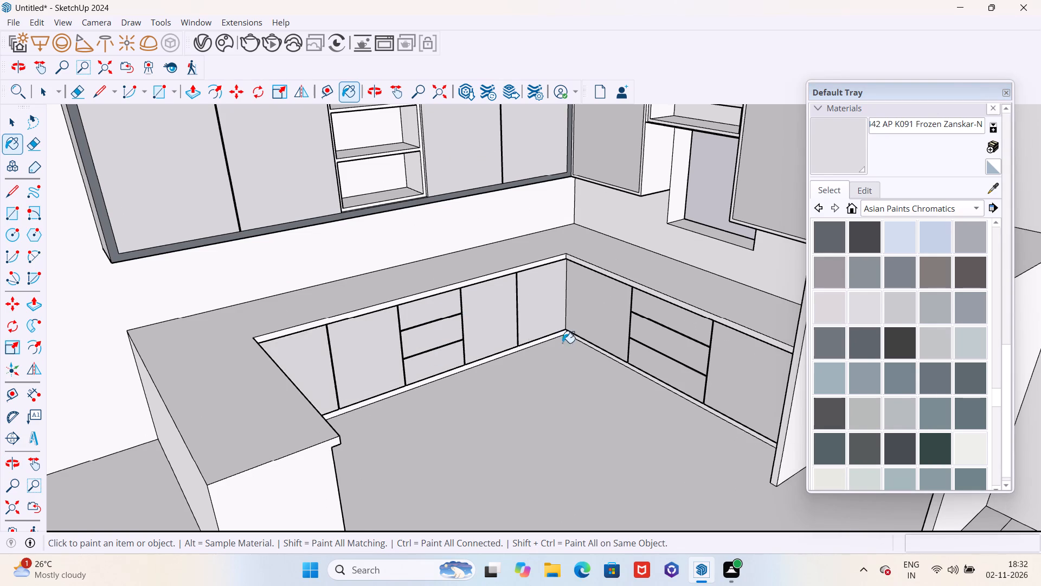
Paint the two doors on the inner side of the counter's peninsula with AP K091 Frozen Zanskar-N.
scroll(563, 343, "down", 4)
middle_click_drag(580, 343, 331, 355)
scroll(374, 345, "down", 1)
scroll(392, 344, "up", 6)
left_click(385, 335)
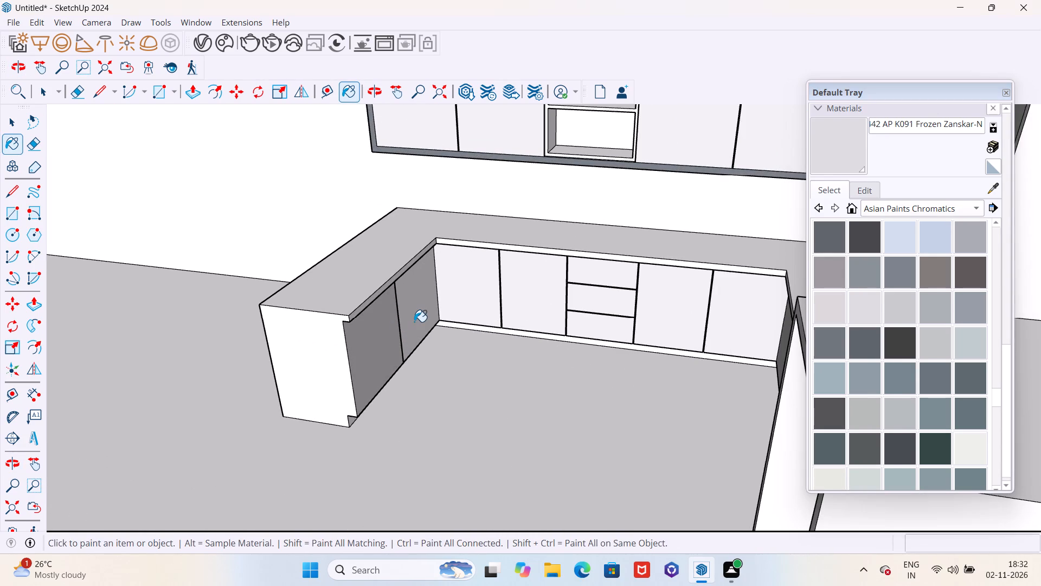
left_click(414, 322)
Paint the faces inside the gap between the two long-wall upper doors farther from the corner with AP K091 Frozen Zanskar-N.
scroll(415, 329, "down", 2)
middle_click_drag(408, 333, 468, 335)
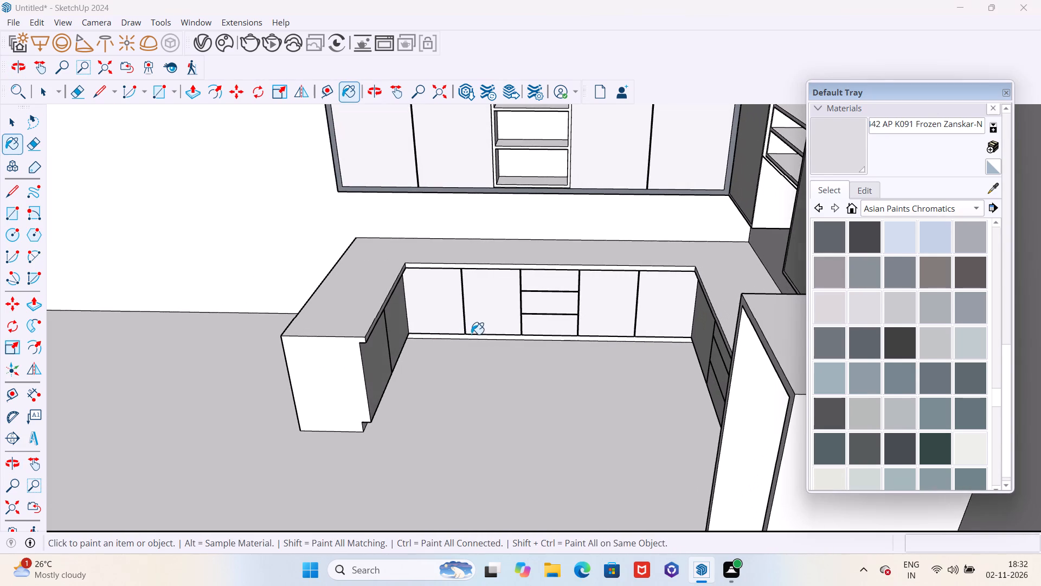
scroll(403, 335, "up", 6)
scroll(429, 330, "down", 3)
scroll(555, 365, "down", 4)
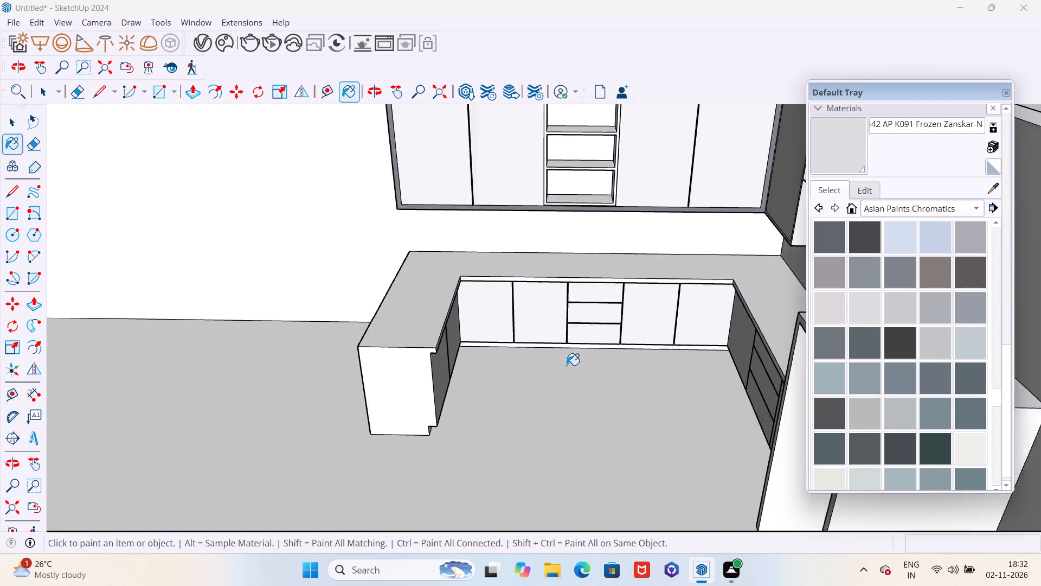
scroll(567, 365, "down", 5)
scroll(565, 262, "up", 5)
scroll(555, 176, "up", 10)
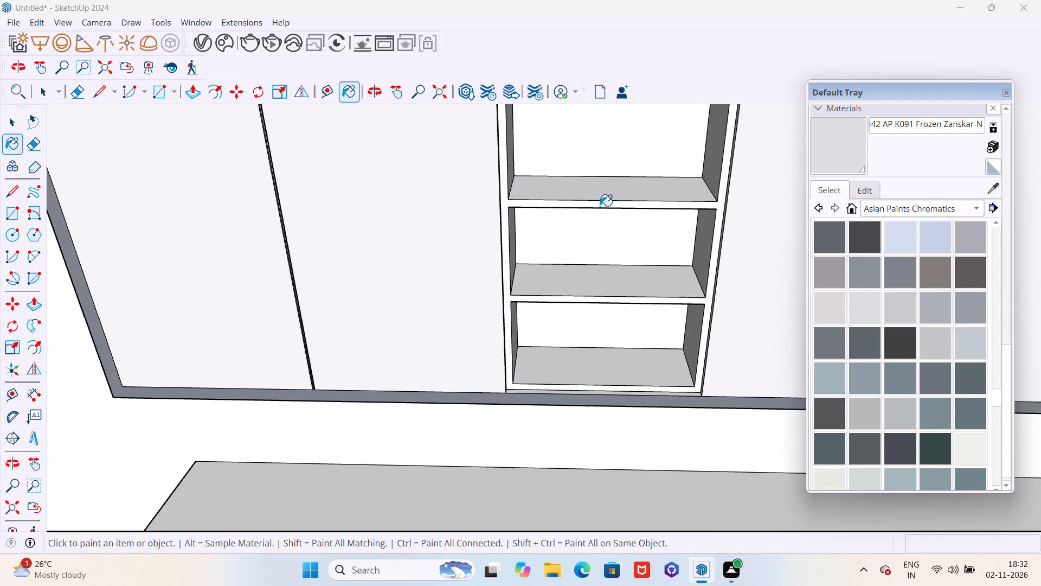
scroll(500, 275, "down", 6)
middle_click_drag(488, 302, 594, 268)
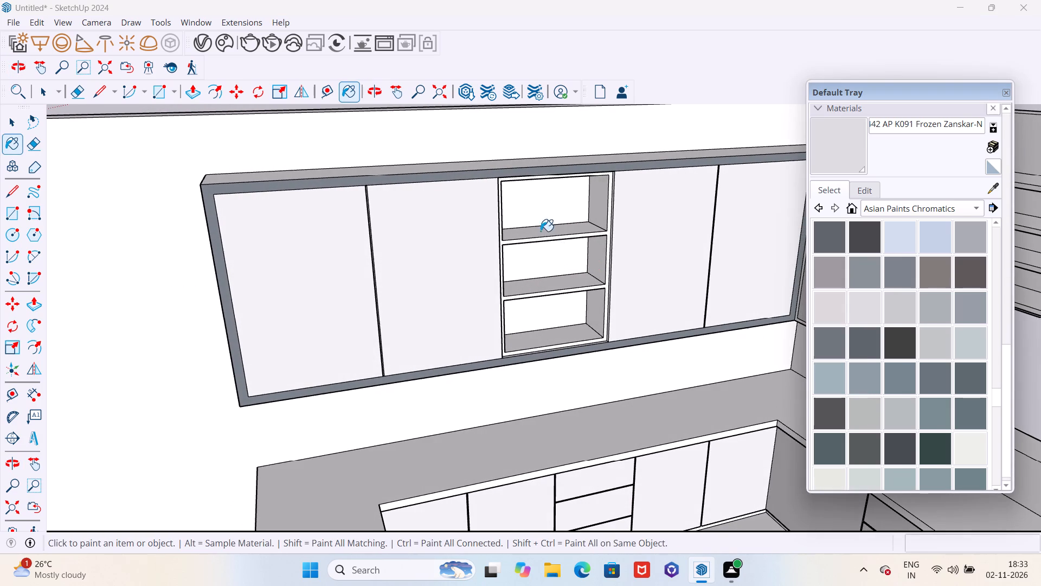
scroll(506, 225, "up", 5)
scroll(324, 267, "up", 3)
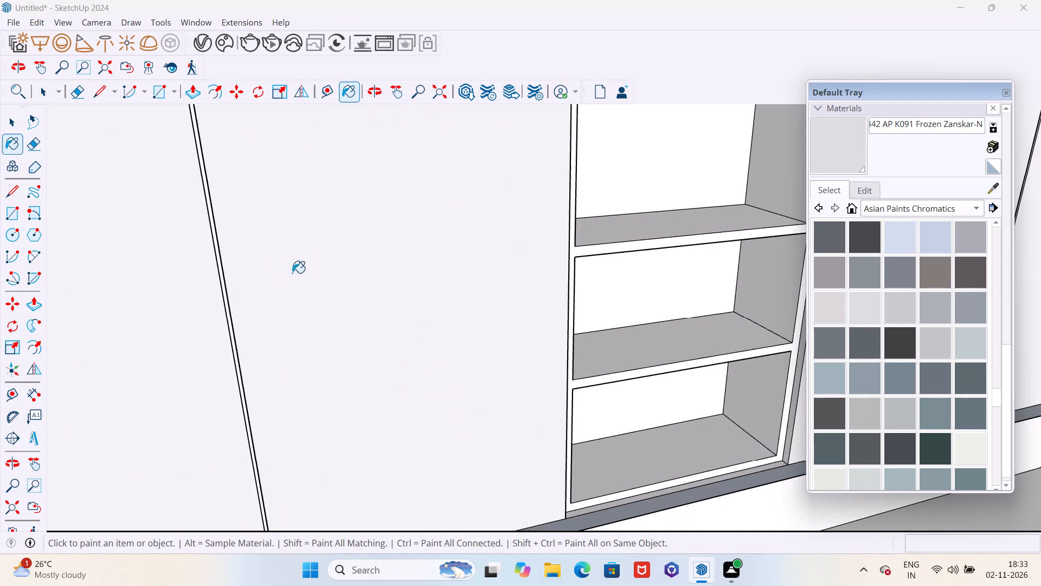
scroll(292, 273, "up", 1)
scroll(240, 275, "up", 10)
middle_click_drag(207, 282, 215, 282)
scroll(442, 250, "down", 7)
middle_click_drag(404, 269, 458, 272)
scroll(433, 275, "up", 18)
left_click(425, 263)
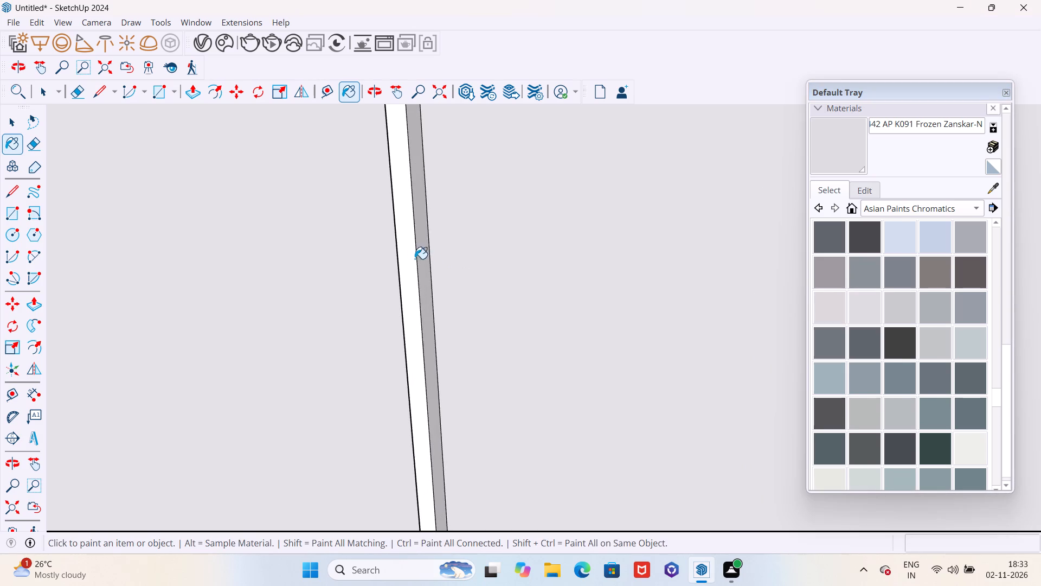
left_click(410, 257)
scroll(462, 264, "down", 4)
middle_click_drag(470, 272, 89, 292)
scroll(498, 276, "up", 5)
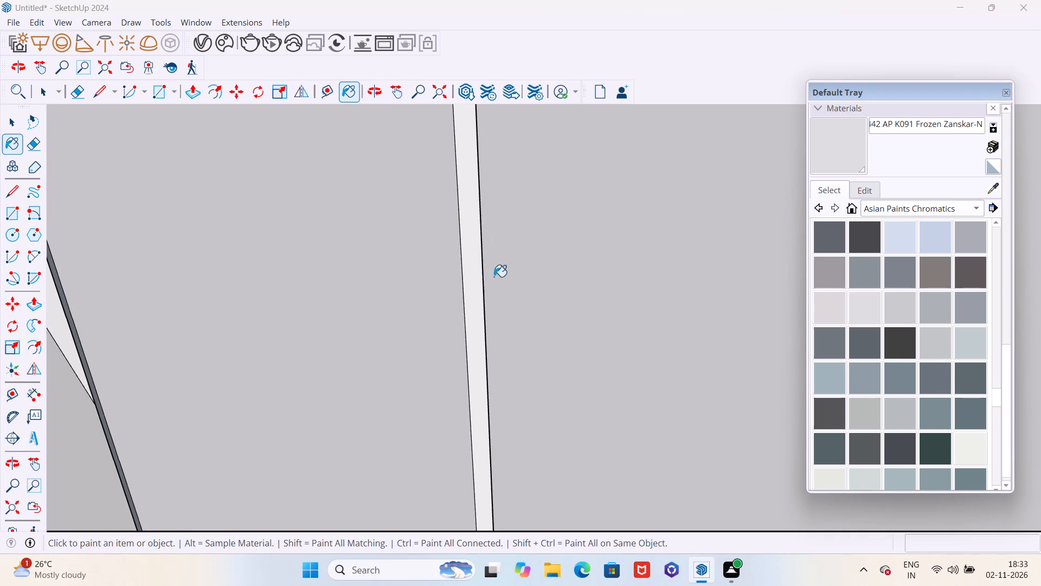
left_click(474, 276)
Paint the narrow vertical strip between the open shelves and the adjoining long-wall upper door with AP K091 Frozen Zanskar-N.
scroll(432, 269, "down", 20)
scroll(432, 269, "down", 7)
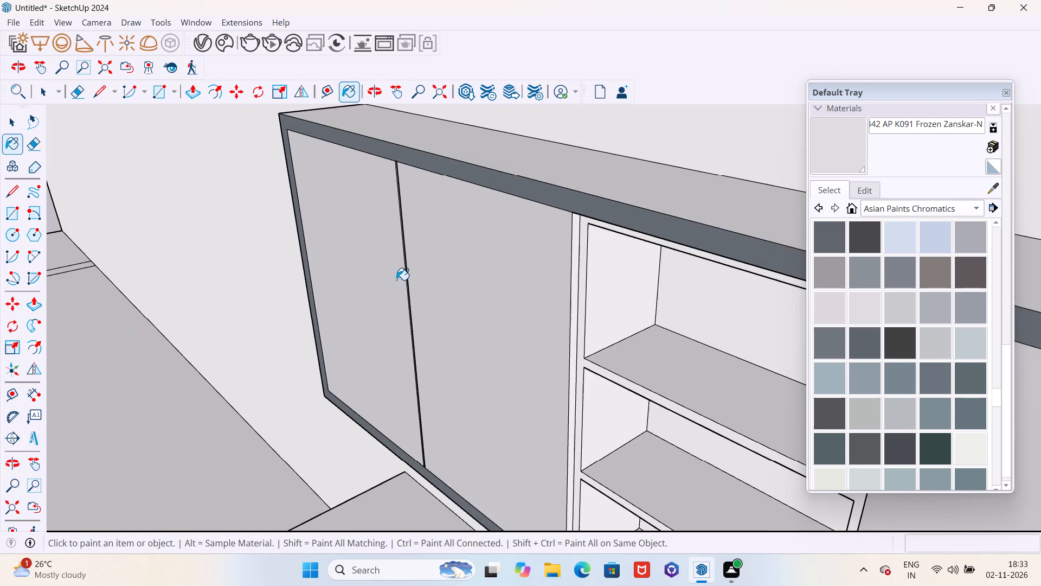
scroll(399, 271, "down", 4)
scroll(510, 267, "up", 9)
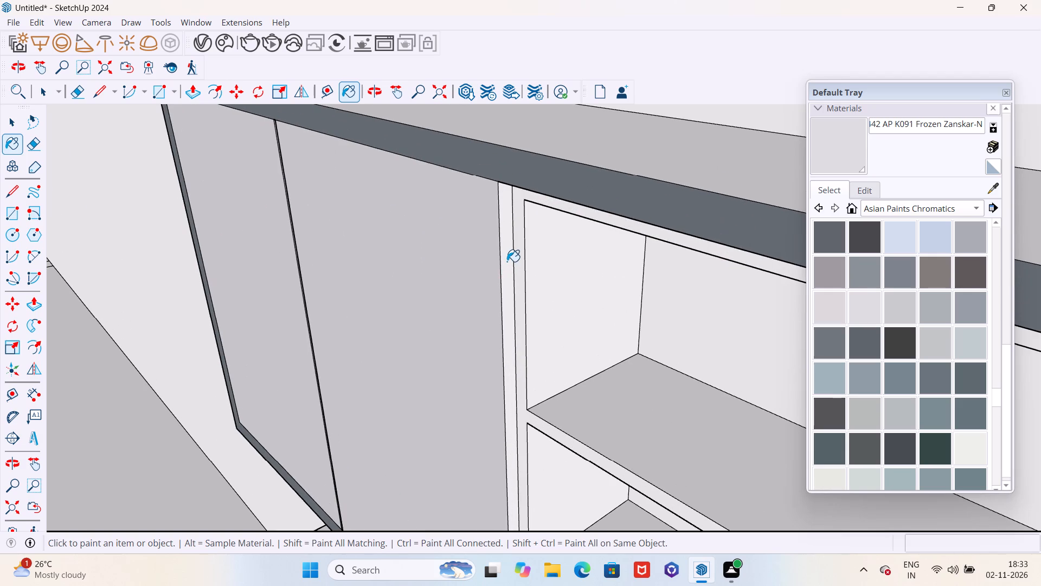
left_click(507, 262)
Paint the faces inside the gap between the two long-wall upper doors nearest the corner with AP K091 Frozen Zanskar-N.
scroll(433, 231, "down", 13)
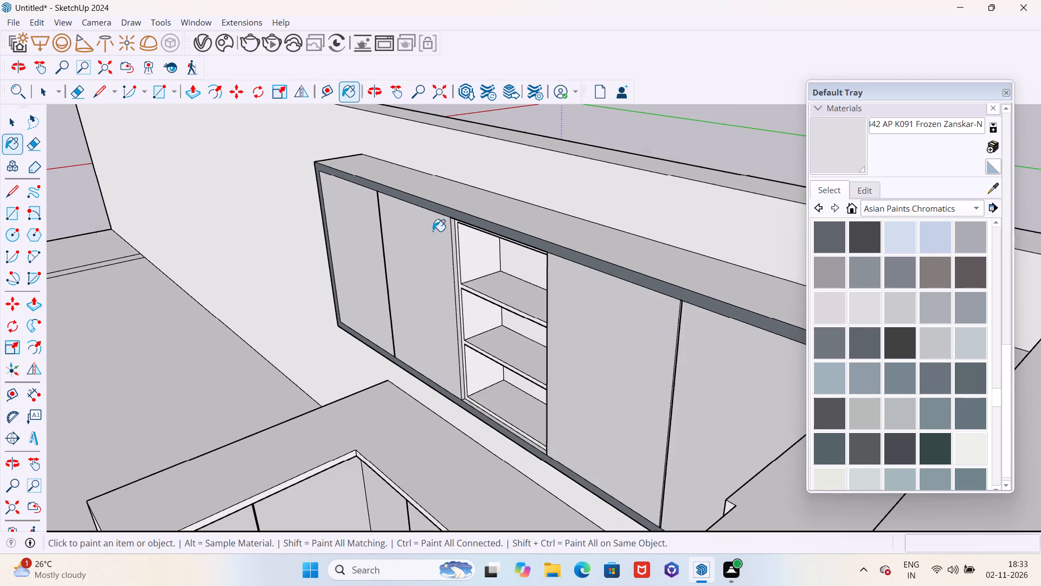
middle_click_drag(430, 248, 550, 232)
scroll(515, 238, "up", 1)
scroll(438, 246, "down", 5)
middle_click_drag(446, 264, 529, 238)
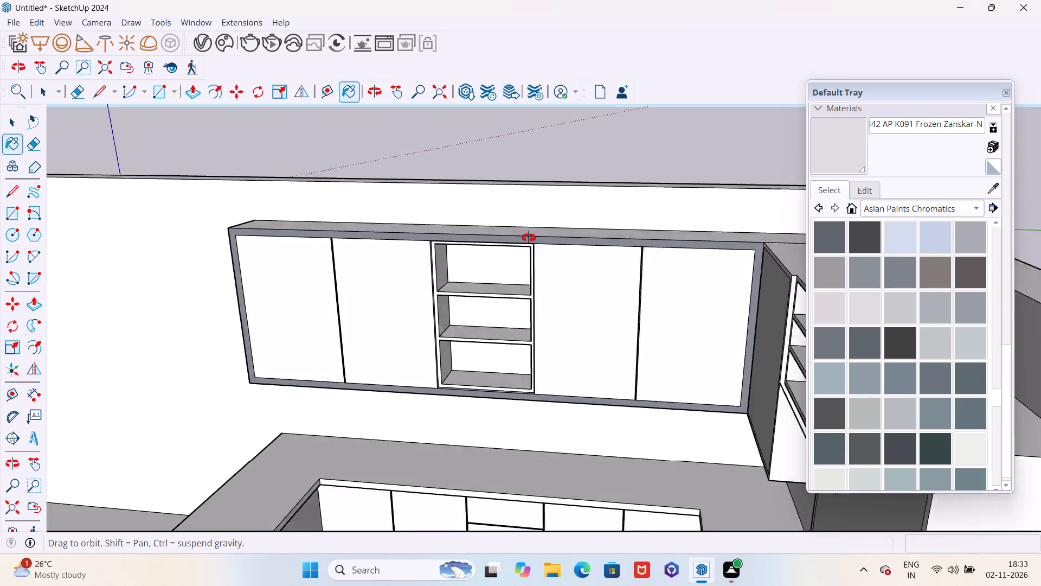
middle_click_drag(529, 238, 677, 232)
scroll(321, 249, "down", 4)
middle_click_drag(332, 263, 503, 264)
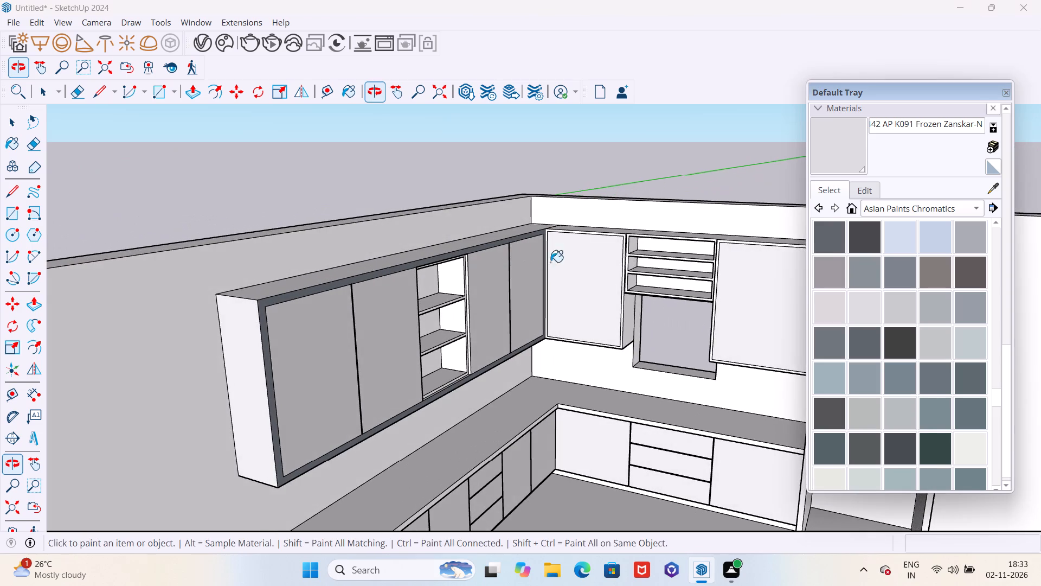
scroll(585, 262, "up", 4)
scroll(452, 309, "up", 2)
scroll(452, 309, "down", 2)
scroll(452, 309, "up", 10)
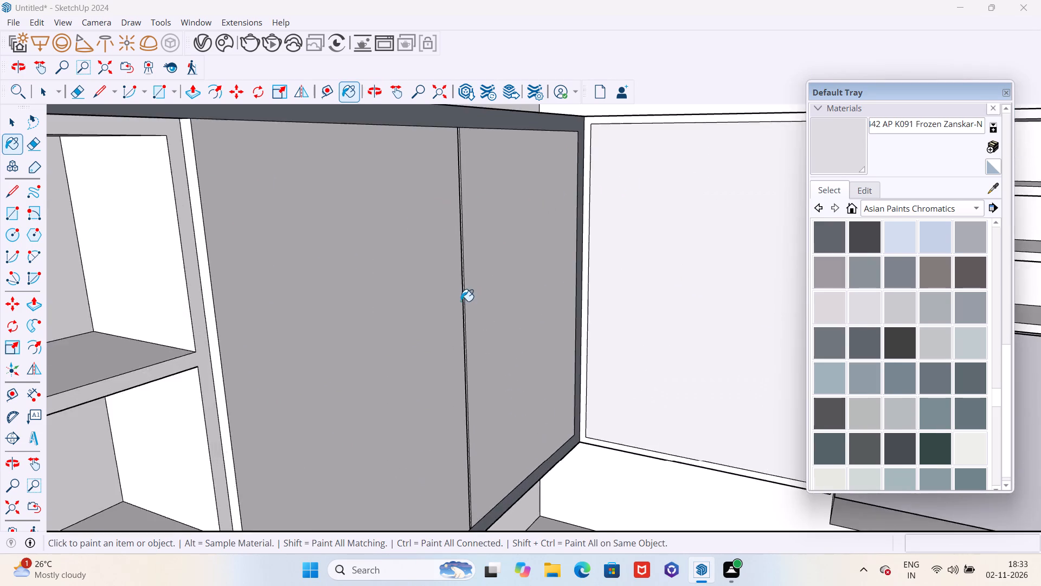
scroll(461, 301, "up", 20)
scroll(461, 301, "up", 8)
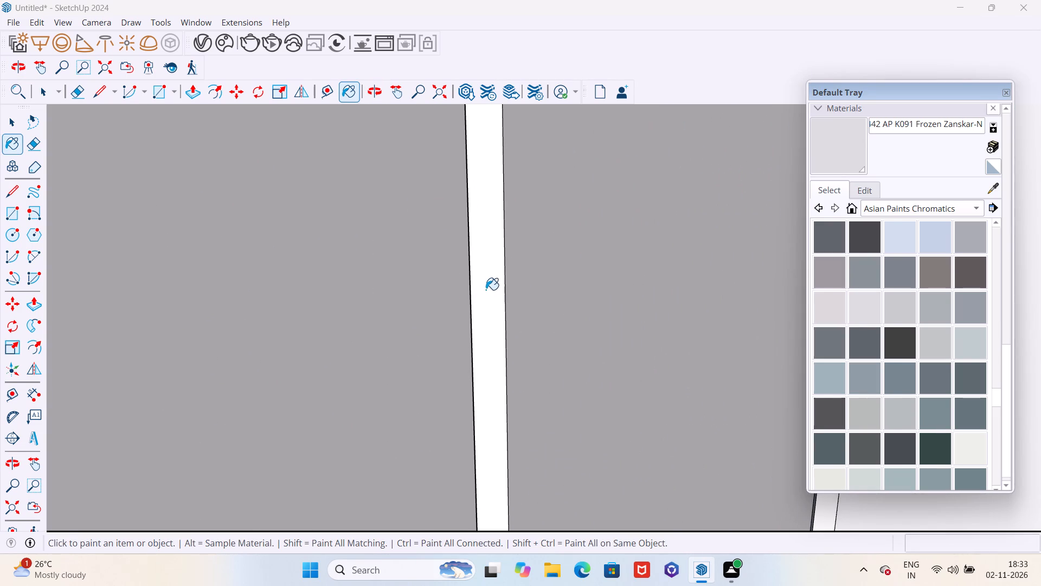
scroll(486, 290, "up", 5)
left_click(498, 278)
middle_click_drag(371, 302, 68, 329)
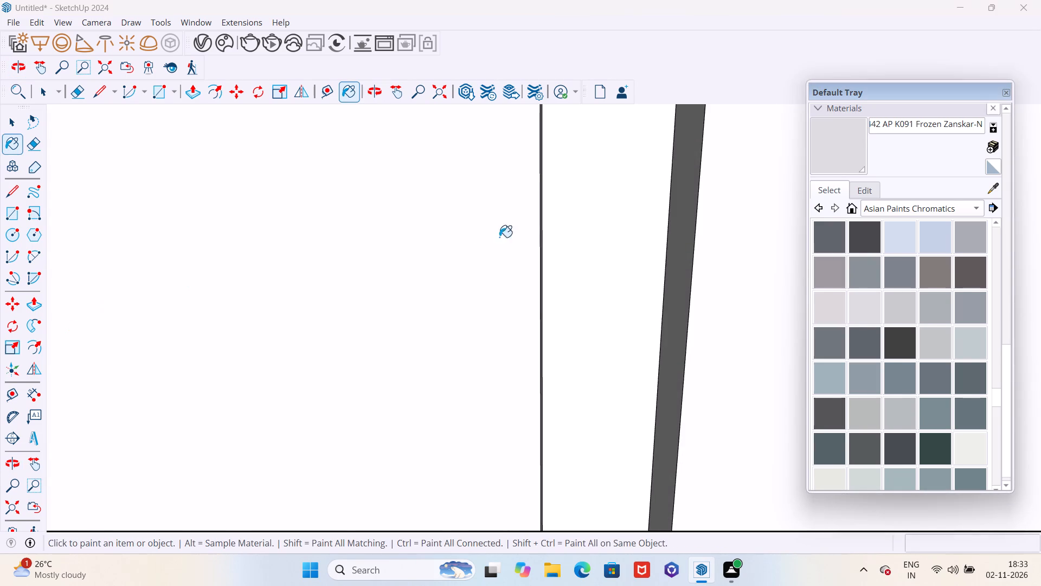
left_click(566, 226)
middle_click_drag(582, 244, 433, 264)
left_click(520, 233)
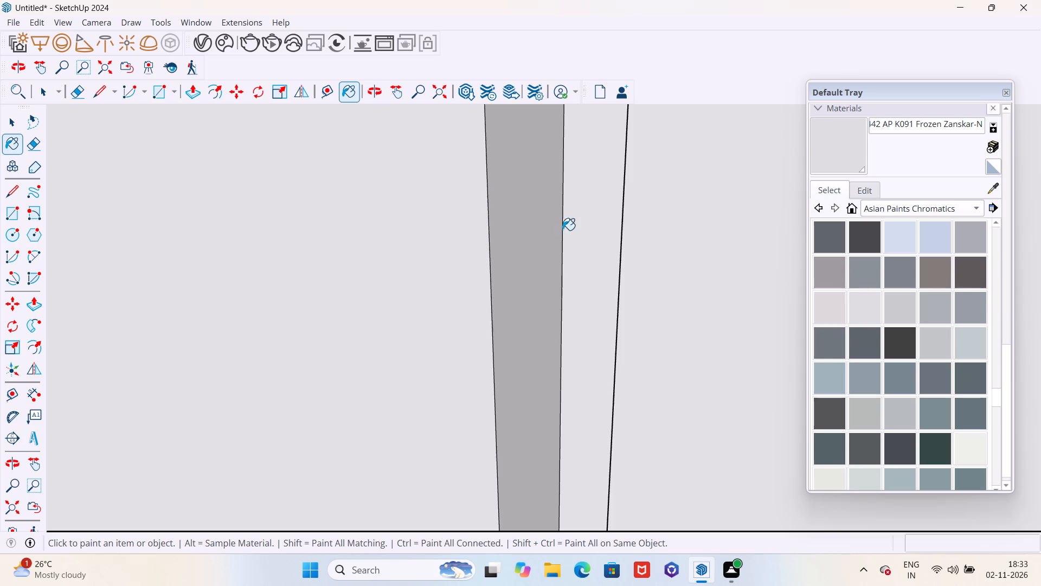
left_click(588, 227)
Paint the faces of the vertical gap beside the drawer stack in the window wall's base cabinets with AP K091 Frozen Zanskar-N.
scroll(545, 218, "down", 20)
scroll(545, 218, "down", 10)
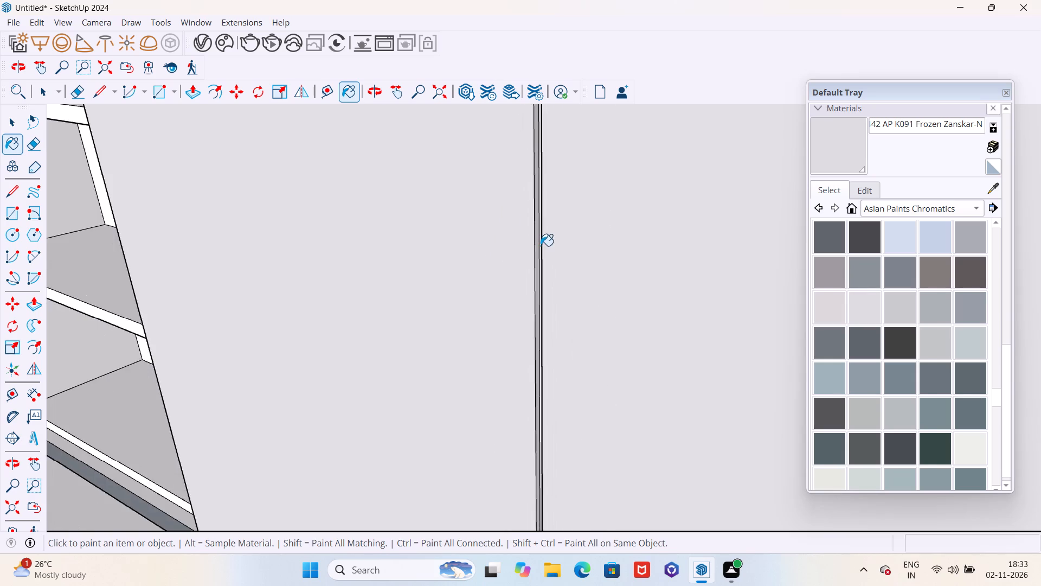
scroll(541, 246, "down", 14)
middle_click_drag(432, 260, 890, 259)
scroll(839, 263, "down", 12)
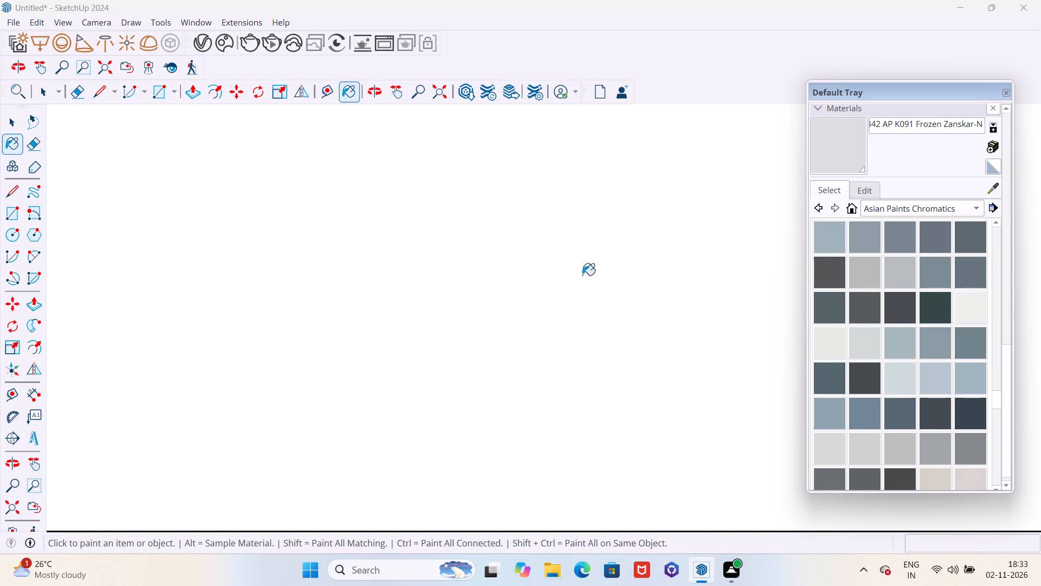
scroll(582, 275, "down", 17)
scroll(607, 295, "down", 16)
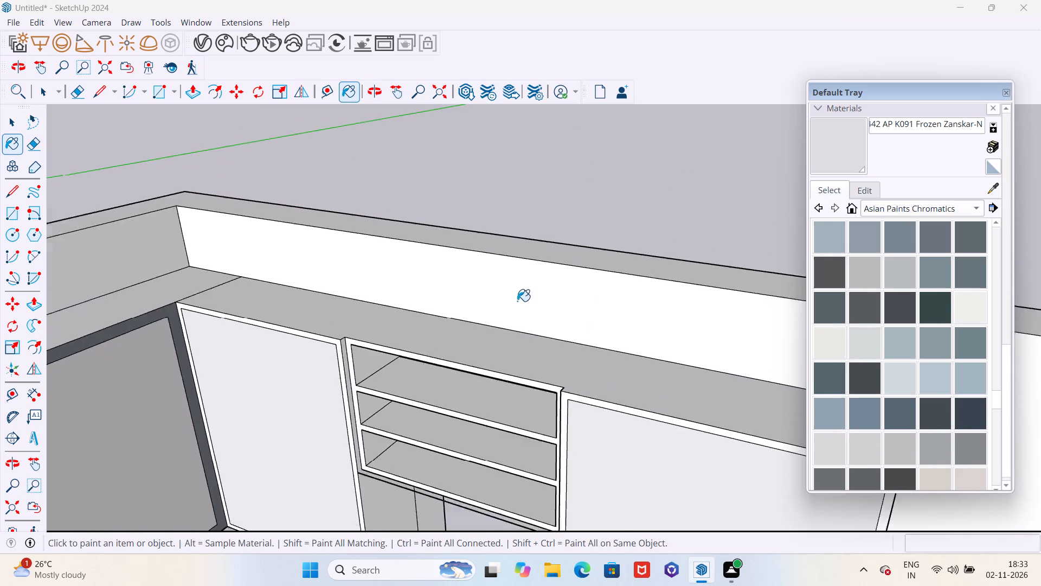
scroll(517, 301, "down", 19)
middle_click_drag(485, 303, 558, 301)
scroll(531, 428, "up", 5)
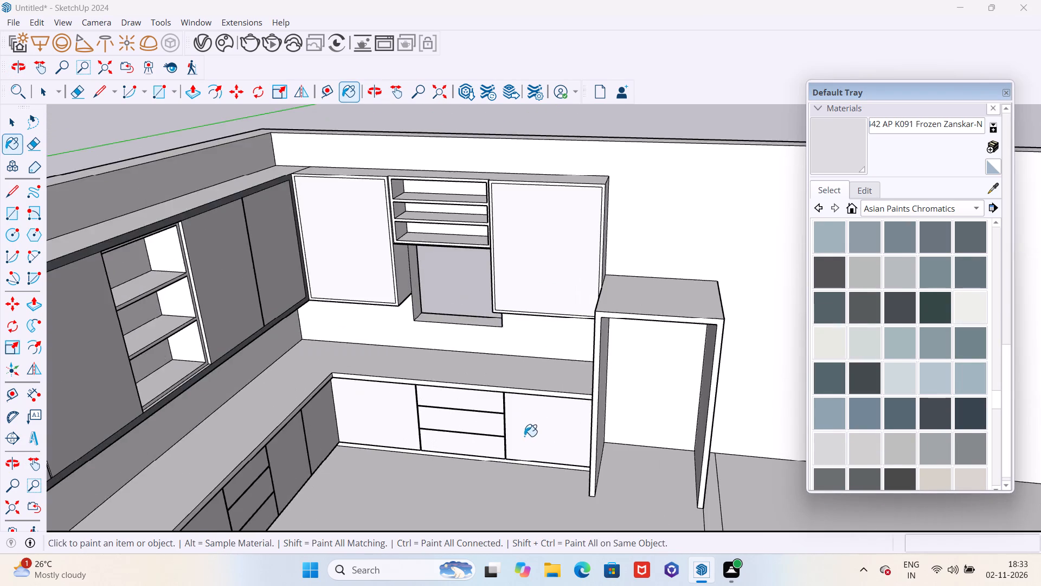
scroll(524, 436, "up", 9)
scroll(500, 423, "down", 1)
scroll(500, 421, "up", 20)
scroll(500, 421, "up", 7)
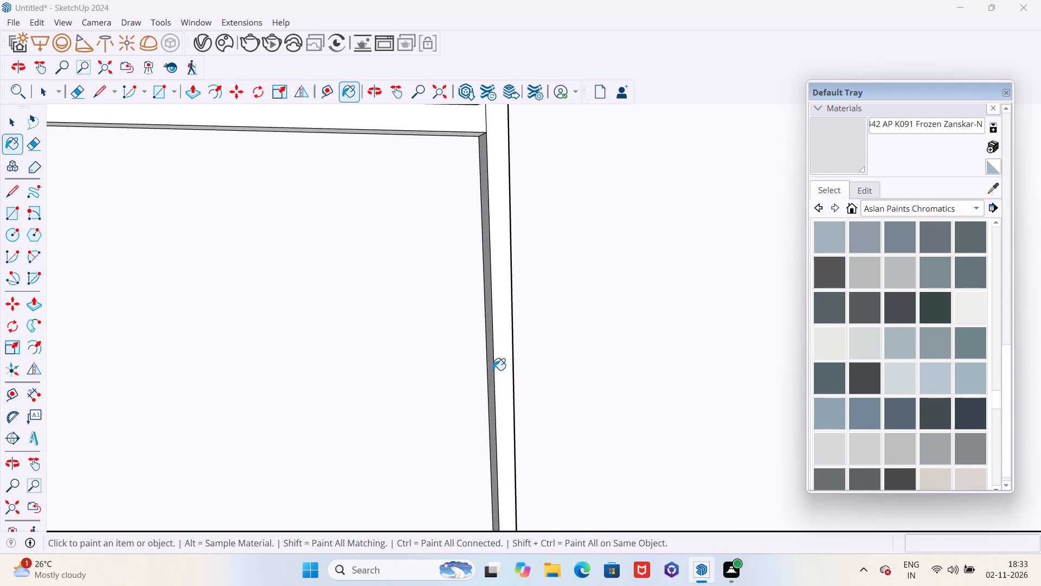
left_click(493, 370)
left_click(500, 348)
middle_click_drag(499, 356, 718, 359)
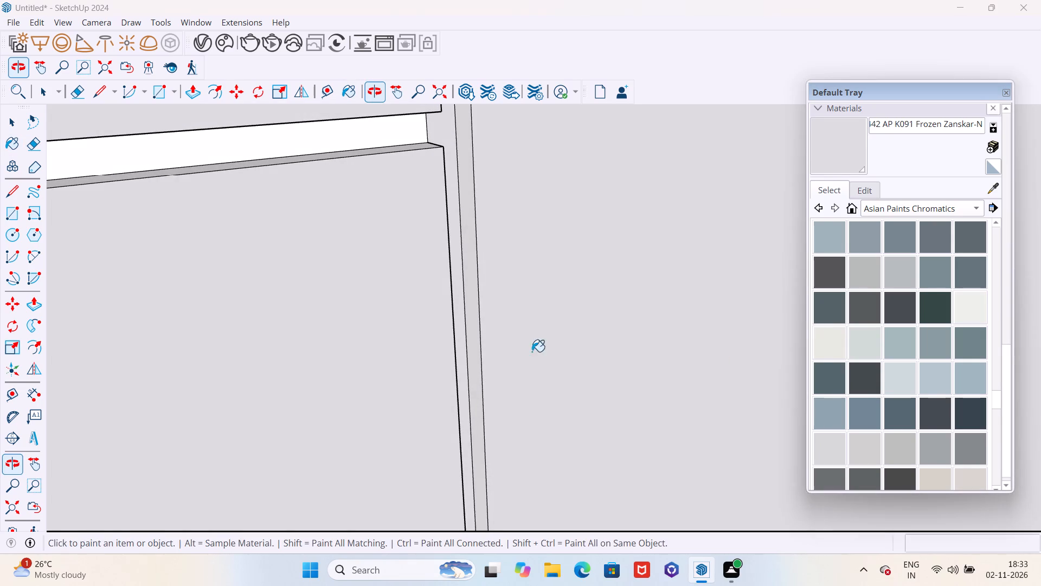
left_click(479, 334)
scroll(530, 355, "down", 6)
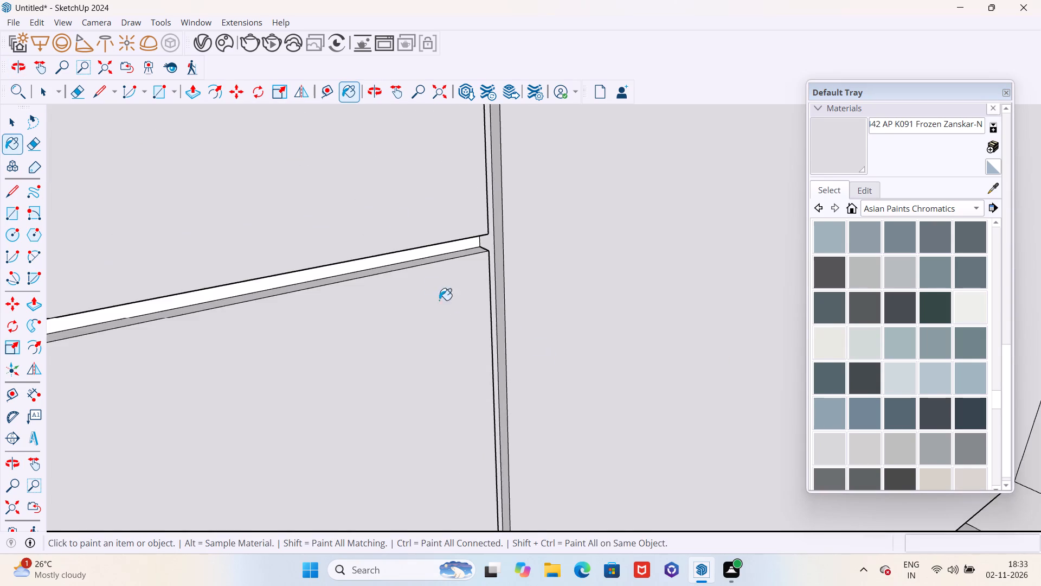
Paint the faces inside the upper horizontal gap of the window wall's drawer stack with AP K091 Frozen Zanskar-N.
scroll(392, 222, "up", 16)
left_click(461, 280)
left_click(475, 319)
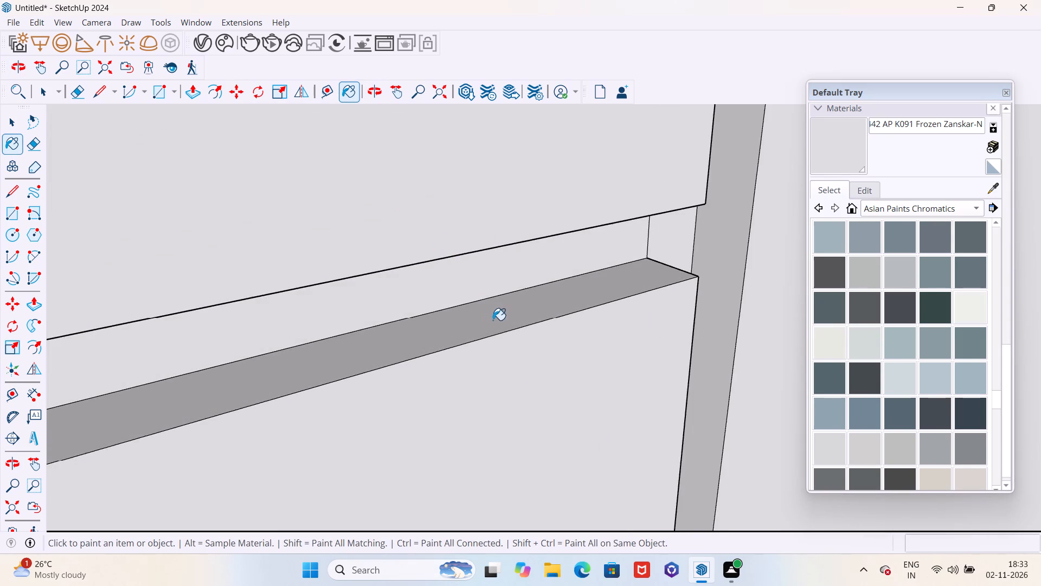
middle_click_drag(494, 320, 458, 207)
left_click(507, 187)
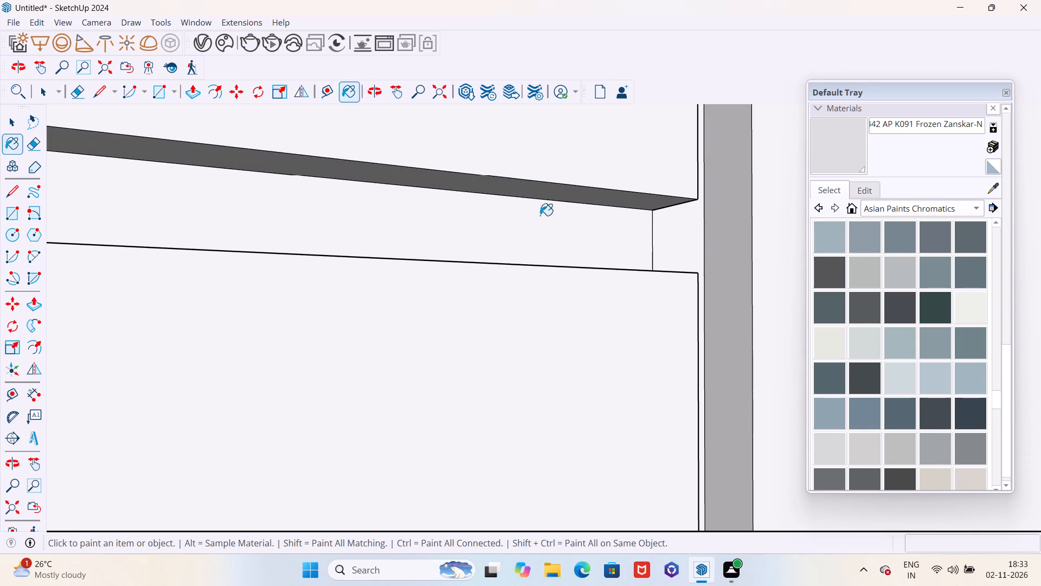
Paint the vertical gap on the corner side of the window wall's drawer stack and the adjoining horizontal gap faces with AP K091 Frozen Zanskar-N.
scroll(563, 249, "down", 5)
middle_click_drag(570, 261, 406, 287)
scroll(625, 322, "down", 13)
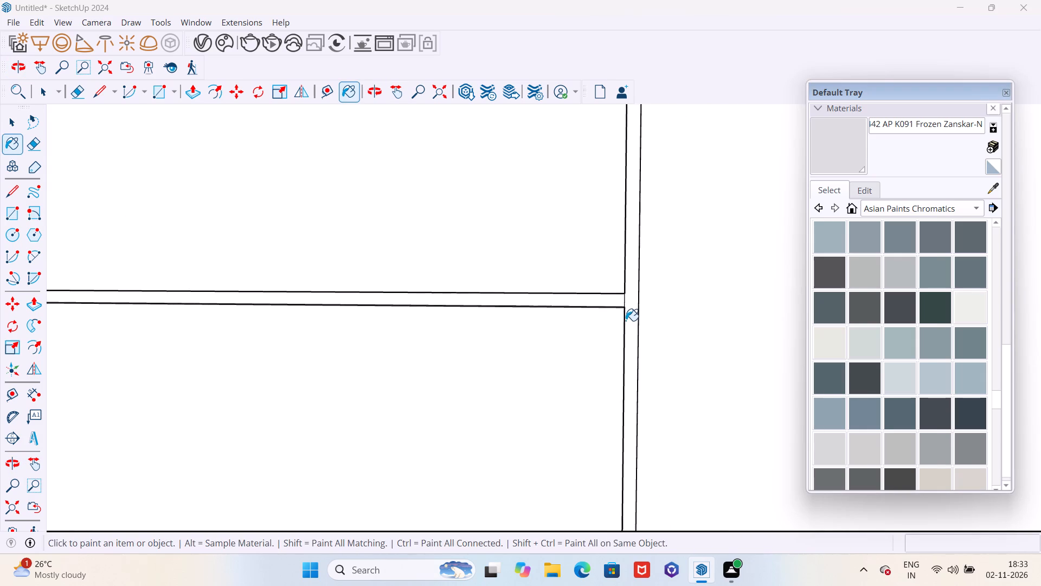
scroll(626, 320, "down", 15)
scroll(221, 344, "up", 11)
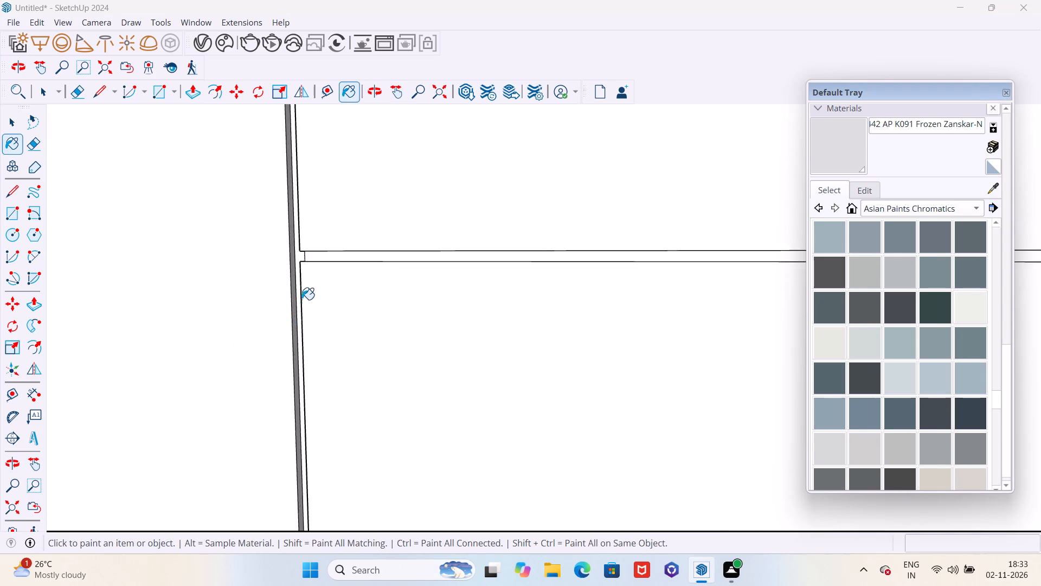
scroll(301, 300, "up", 20)
left_click(281, 223)
left_click(325, 190)
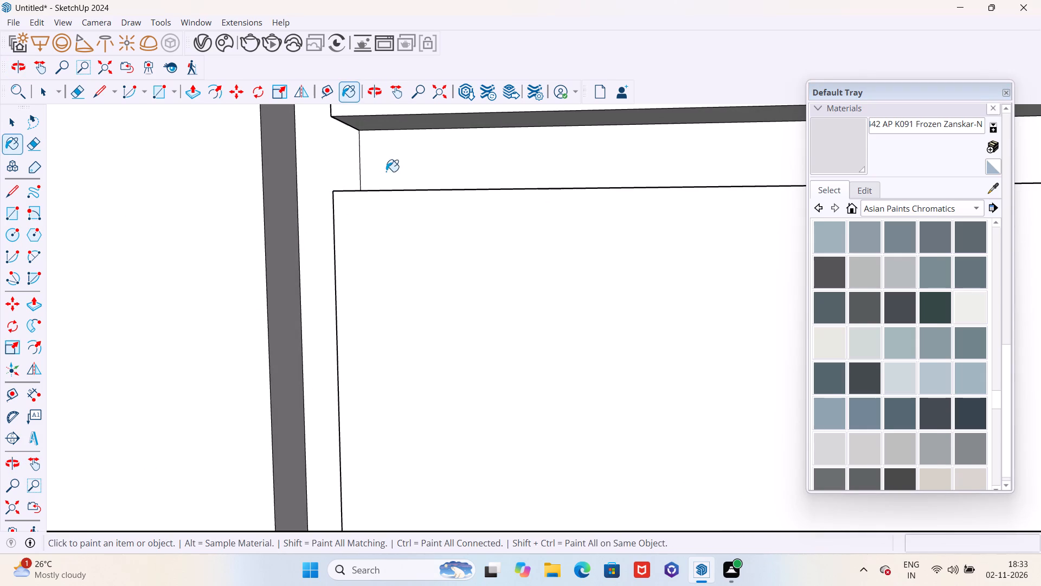
left_click(334, 162)
left_click(389, 166)
middle_click_drag(444, 193, 286, 240)
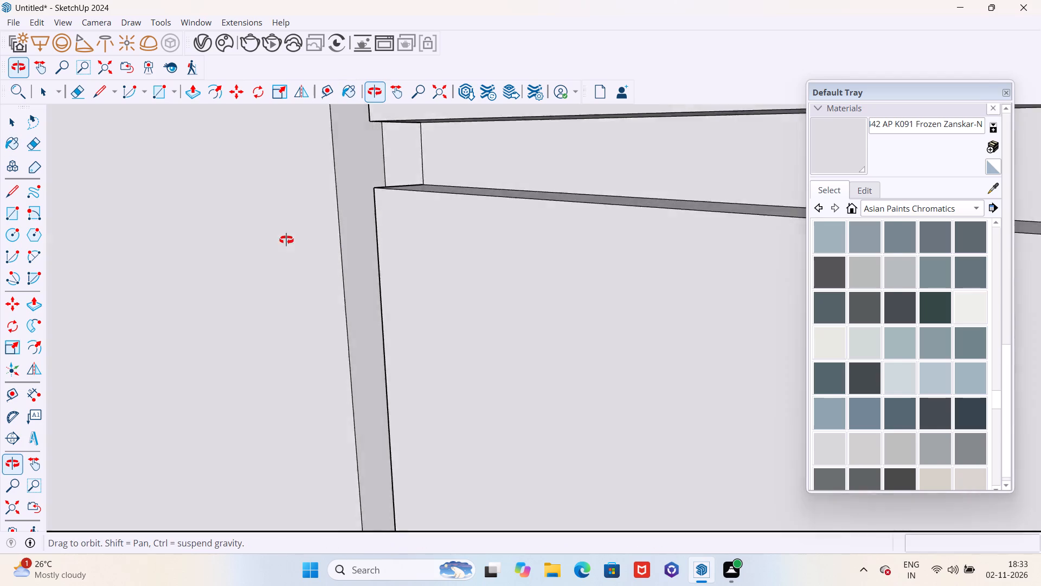
middle_click_drag(286, 240, 382, 282)
scroll(507, 221, "down", 6)
scroll(501, 210, "up", 6)
left_click(501, 210)
Paint the faces inside the lower horizontal gap of the window wall's drawer stack with AP K091 Frozen Zanskar-N.
scroll(501, 210, "down", 20)
scroll(501, 210, "down", 9)
scroll(541, 364, "up", 12)
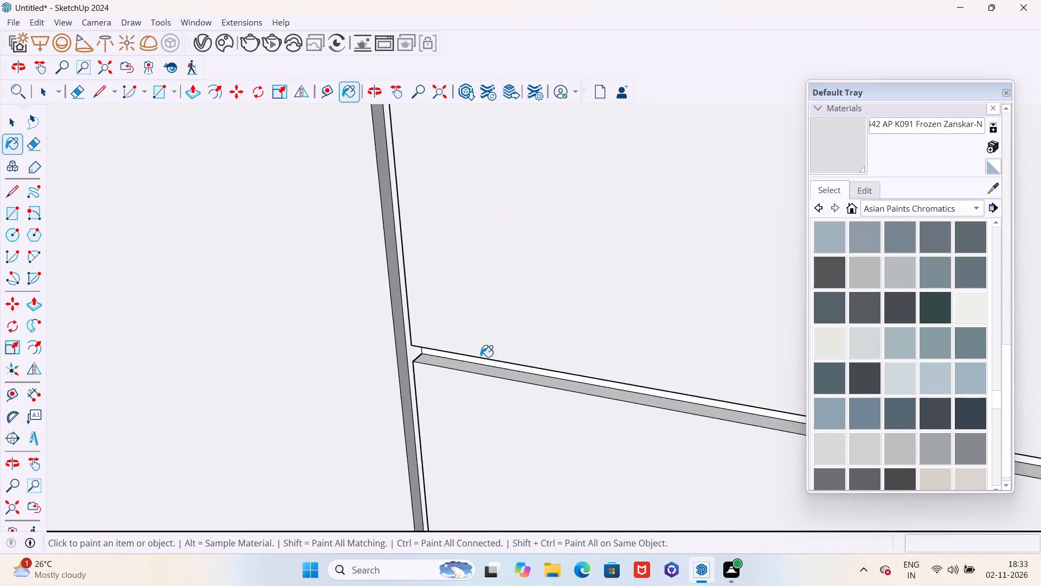
scroll(480, 357, "up", 8)
middle_click_drag(453, 367, 480, 341)
scroll(429, 371, "up", 13)
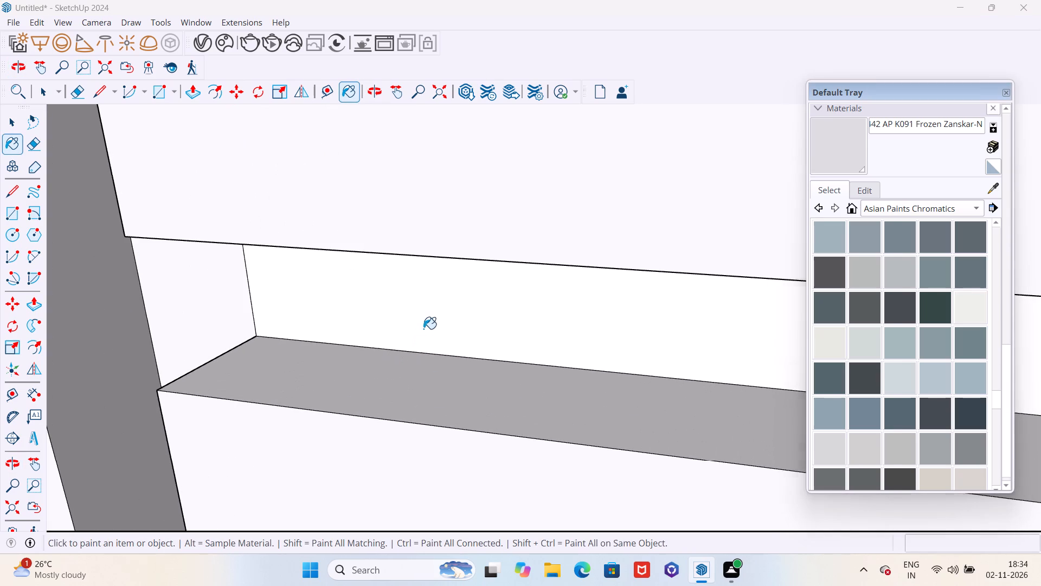
left_click(423, 329)
left_click(402, 380)
scroll(407, 379, "down", 6)
middle_click_drag(421, 384, 479, 216)
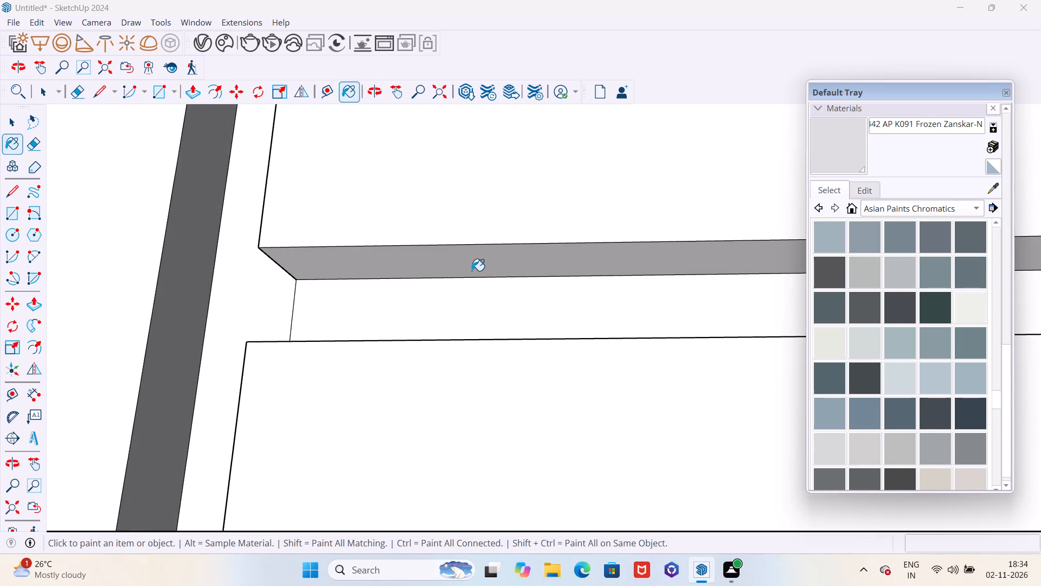
left_click(474, 260)
Paint the faces inside the gap between the two long-wall base doors nearest the corner with AP K091 Frozen Zanskar-N.
scroll(418, 249, "down", 20)
scroll(418, 249, "down", 12)
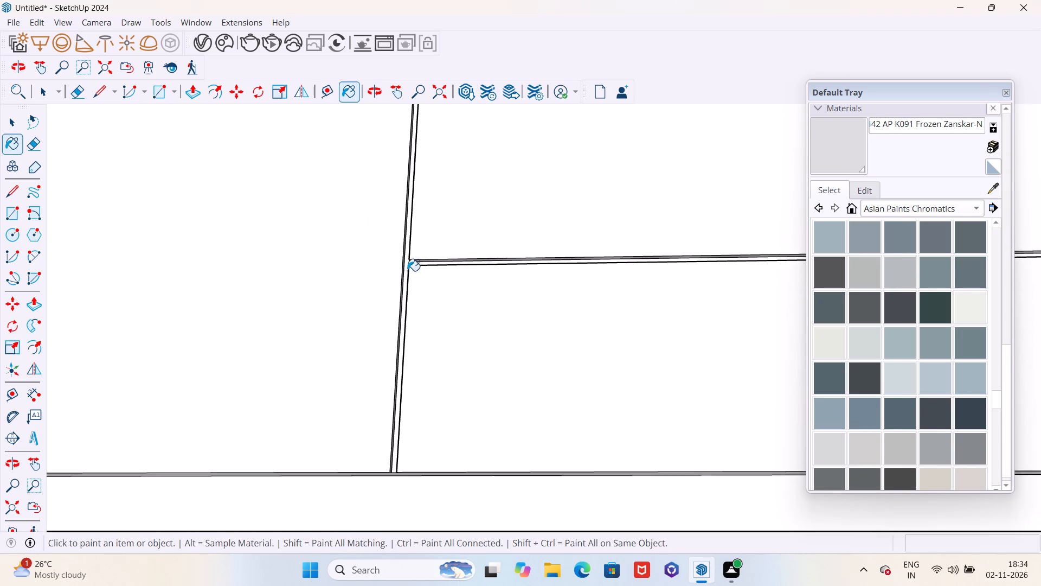
scroll(407, 271, "down", 3)
middle_click_drag(406, 275, 434, 481)
scroll(457, 446, "down", 20)
scroll(457, 446, "down", 1)
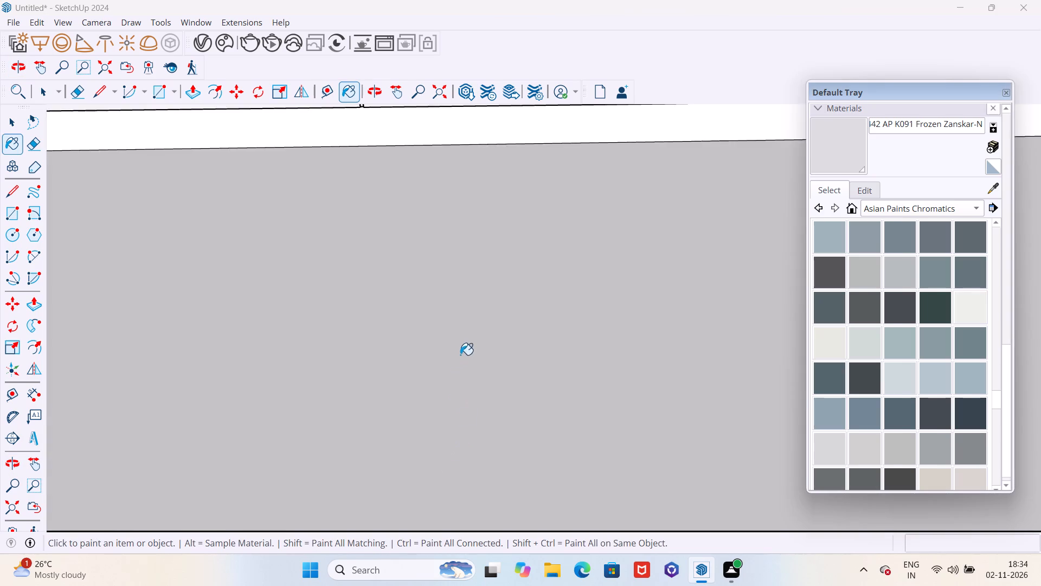
scroll(460, 355, "down", 20)
scroll(460, 355, "down", 3)
middle_click_drag(448, 356, 164, 340)
scroll(413, 275, "up", 2)
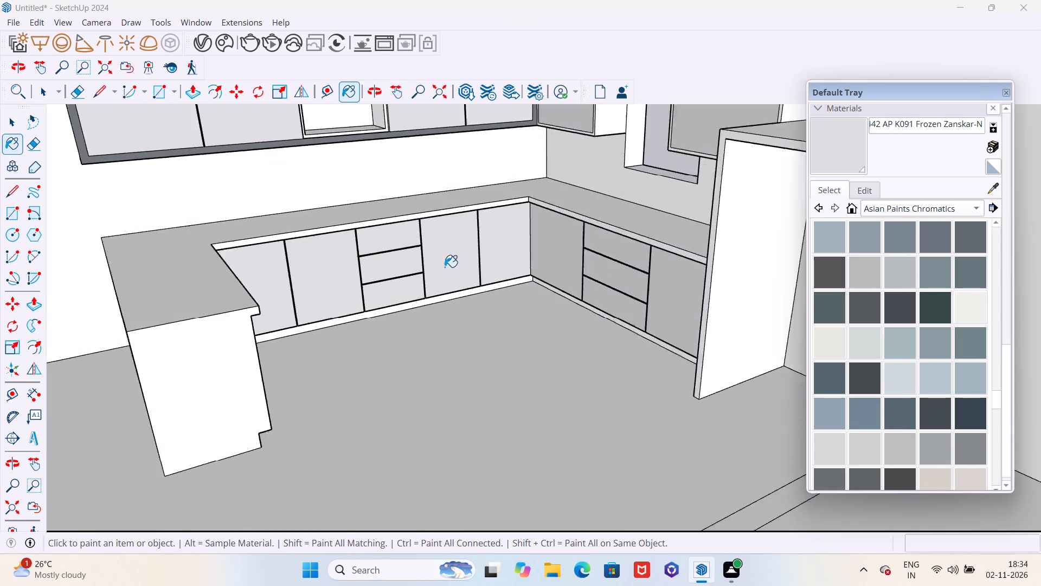
scroll(445, 267, "up", 20)
scroll(445, 267, "up", 20)
scroll(445, 267, "up", 1)
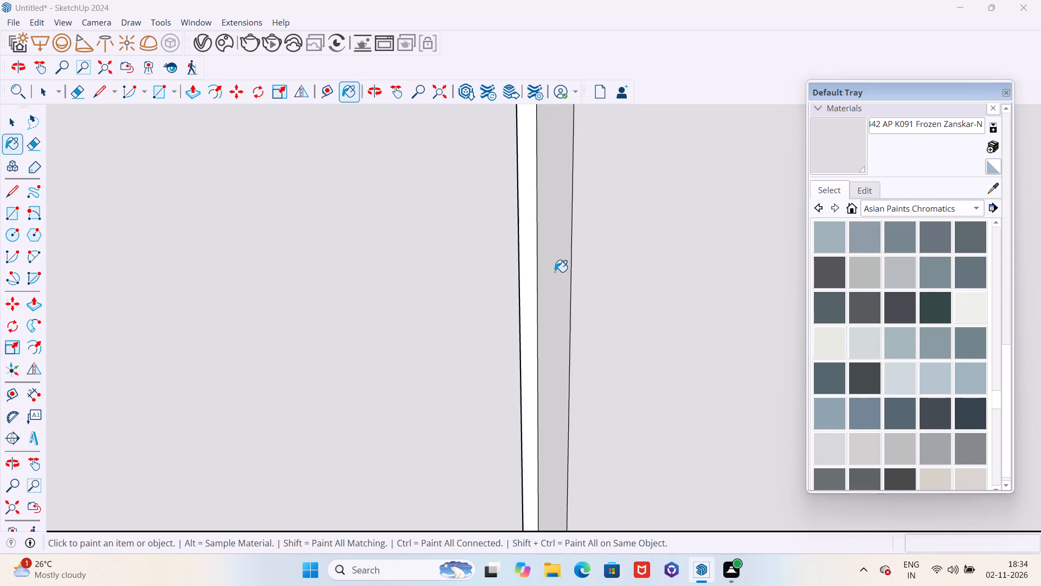
left_click(555, 272)
left_click(521, 272)
middle_click_drag(526, 340, 260, 353)
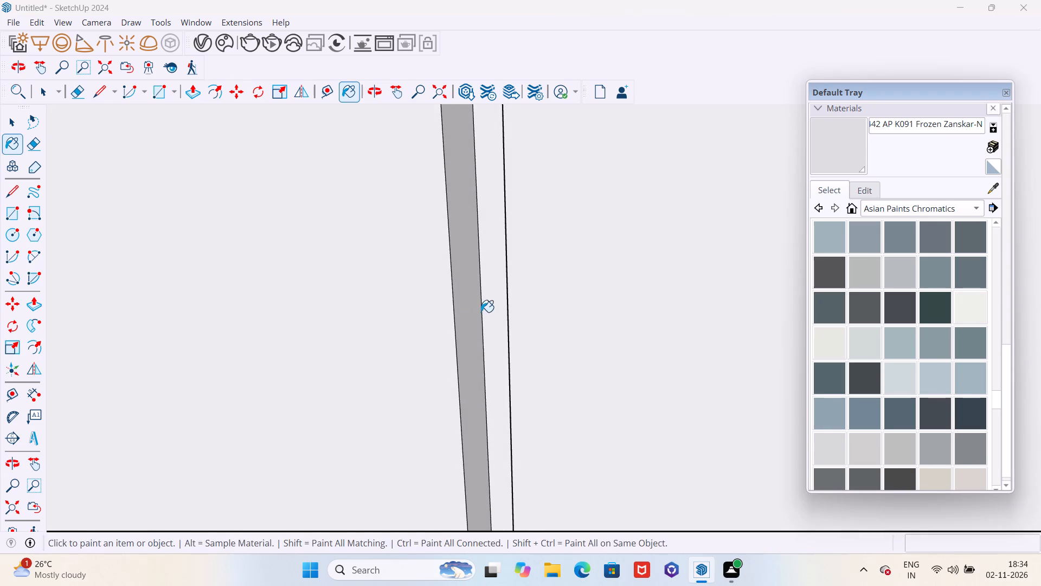
left_click(464, 304)
Paint one horizontal gap of the long-wall drawer stack and the back of its corner-side vertical gap with AP K091 Frozen Zanskar-N.
scroll(585, 324, "down", 20)
scroll(585, 324, "down", 7)
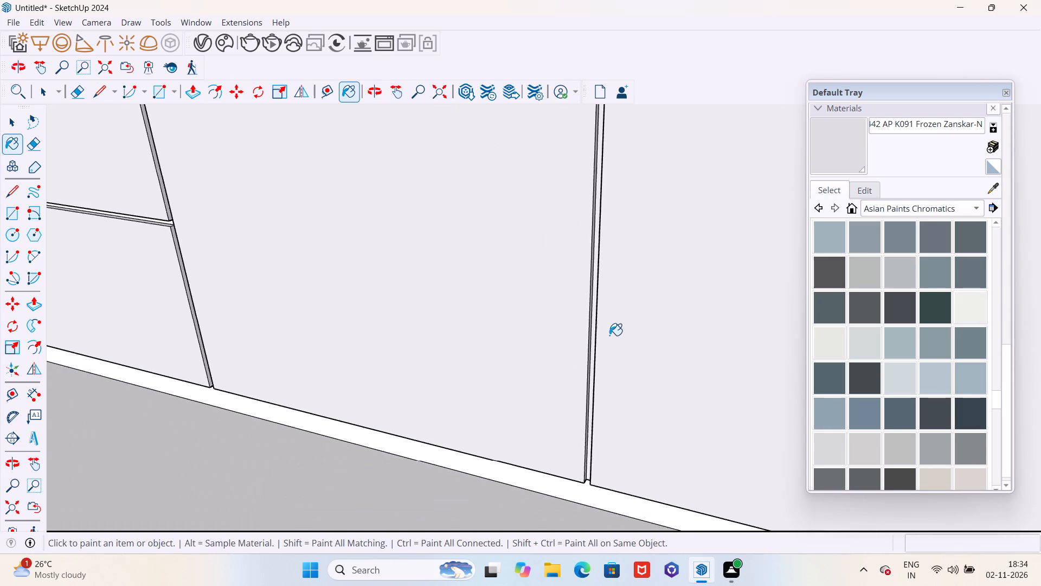
scroll(609, 335, "down", 2)
scroll(287, 244, "up", 12)
scroll(378, 290, "down", 1)
scroll(383, 294, "up", 1)
middle_click_drag(369, 317, 430, 299)
scroll(325, 301, "up", 3)
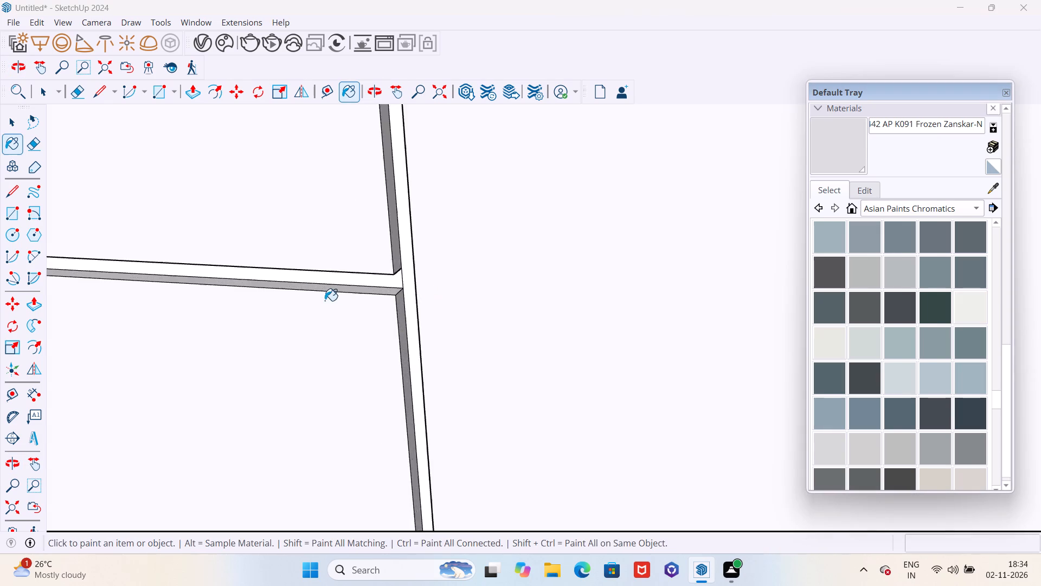
scroll(325, 301, "up", 15)
left_click(427, 275)
left_click(446, 251)
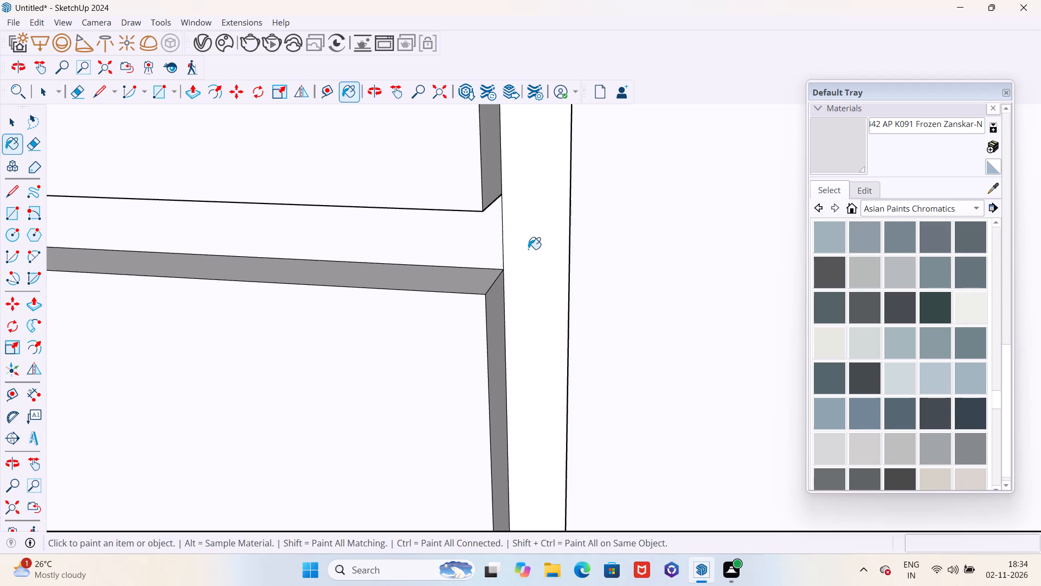
left_click(528, 249)
middle_click_drag(482, 263, 494, 130)
scroll(434, 227, "up", 6)
left_click(457, 221)
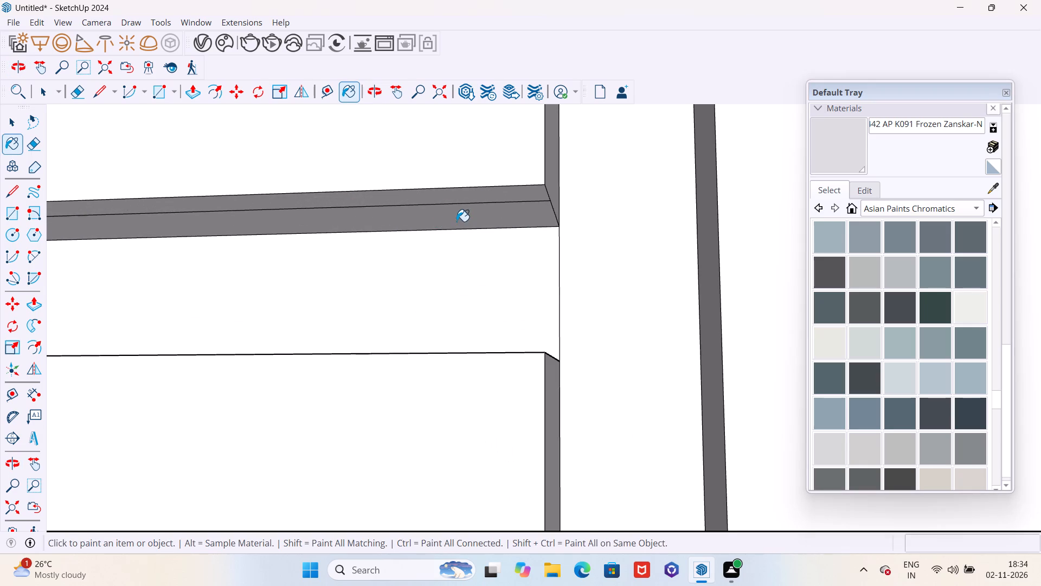
left_click(484, 191)
scroll(604, 270, "down", 19)
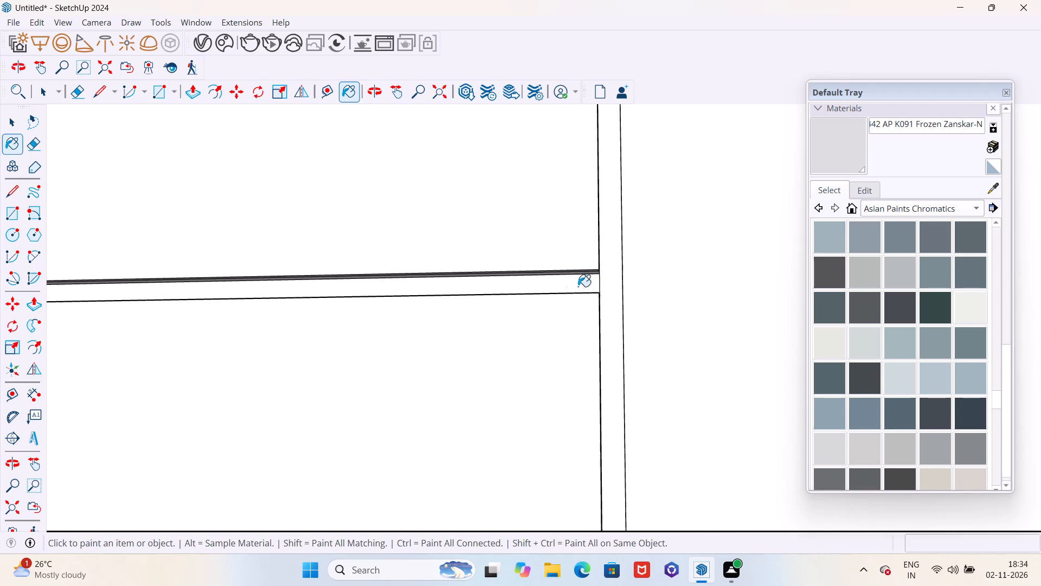
Paint the faces of the vertical gap on the long-wall drawer stack's side away from the corner with AP K091 Frozen Zanskar-N.
middle_click_drag(502, 270, 503, 302)
scroll(581, 344, "down", 20)
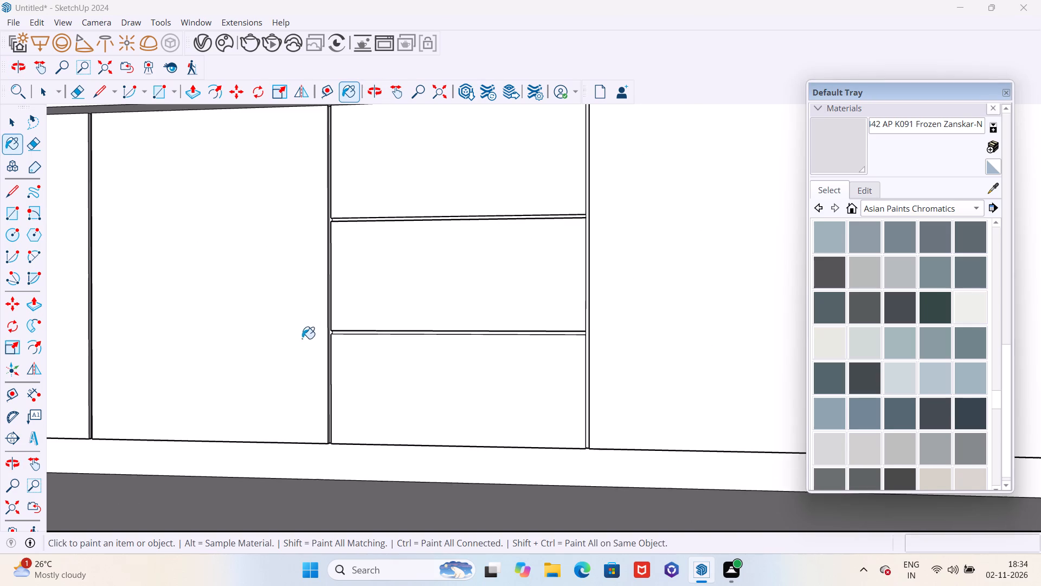
scroll(302, 339, "up", 13)
scroll(365, 334, "down", 1)
scroll(365, 334, "up", 8)
scroll(365, 334, "down", 1)
scroll(365, 334, "up", 12)
left_click(347, 323)
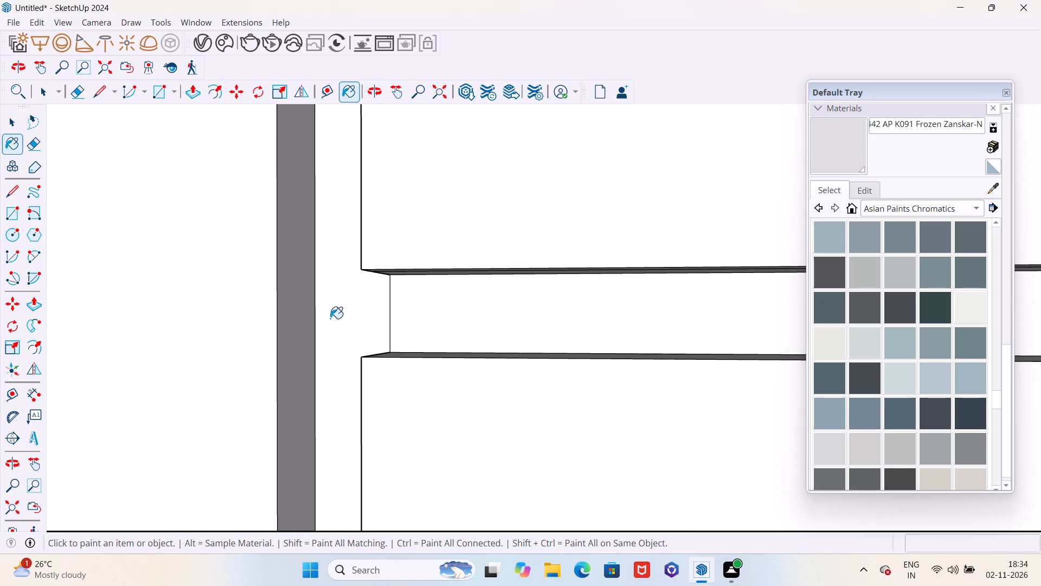
left_click(296, 312)
middle_click_drag(312, 310, 450, 342)
left_click(333, 318)
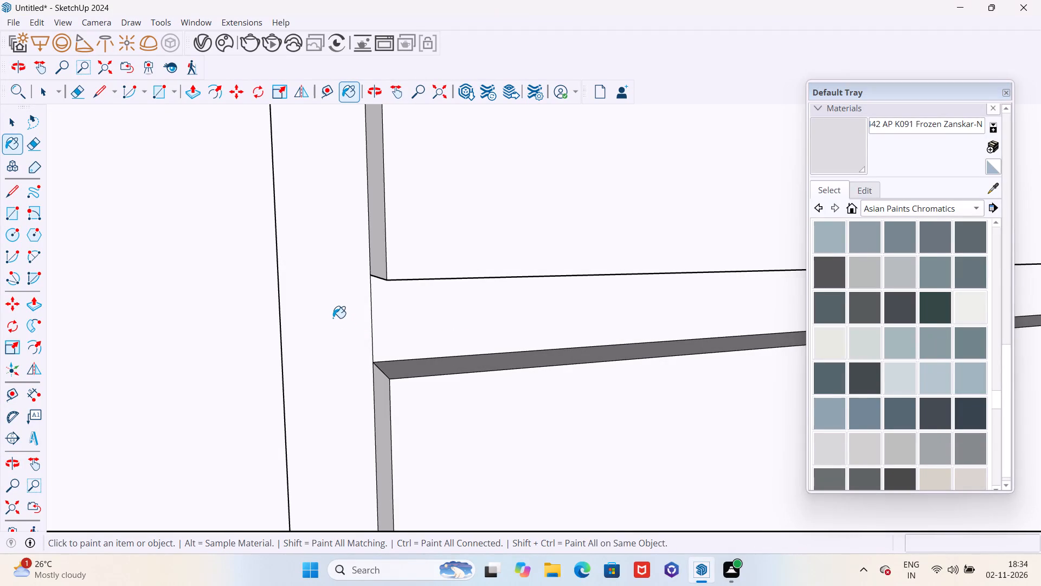
left_click(385, 407)
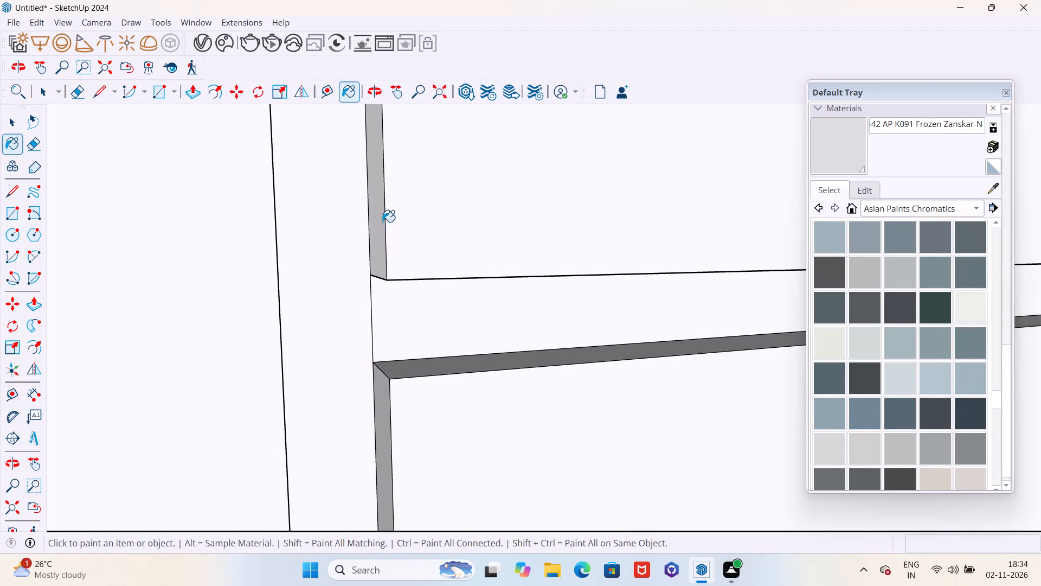
left_click(382, 220)
Paint the other horizontal gap of the long-wall drawer stack and the adjoining upper drawer edge with AP K091 Frozen Zanskar-N.
scroll(481, 416, "down", 20)
scroll(481, 416, "down", 9)
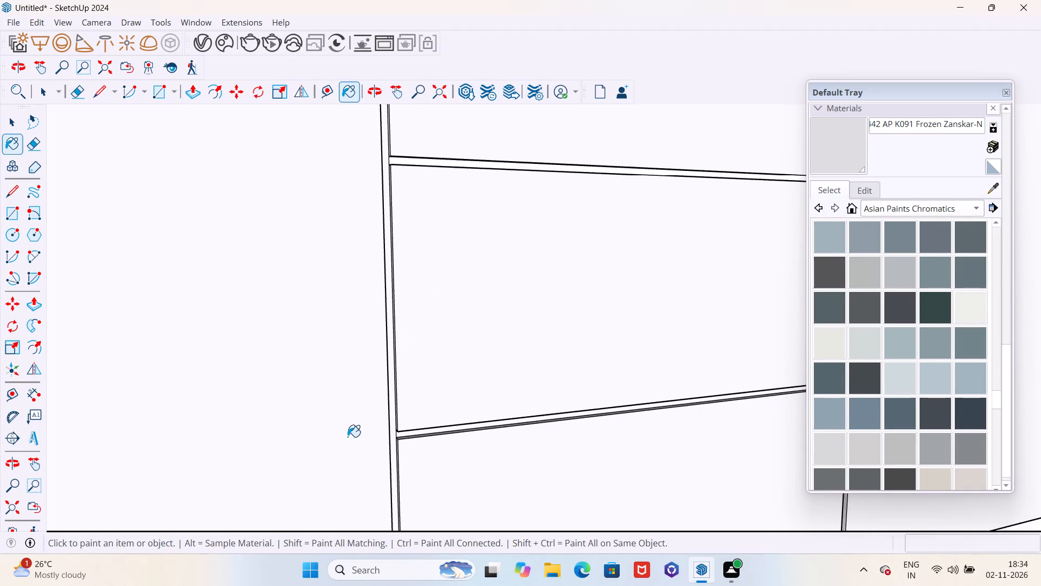
scroll(348, 437, "down", 4)
scroll(364, 281, "up", 20)
scroll(364, 281, "up", 11)
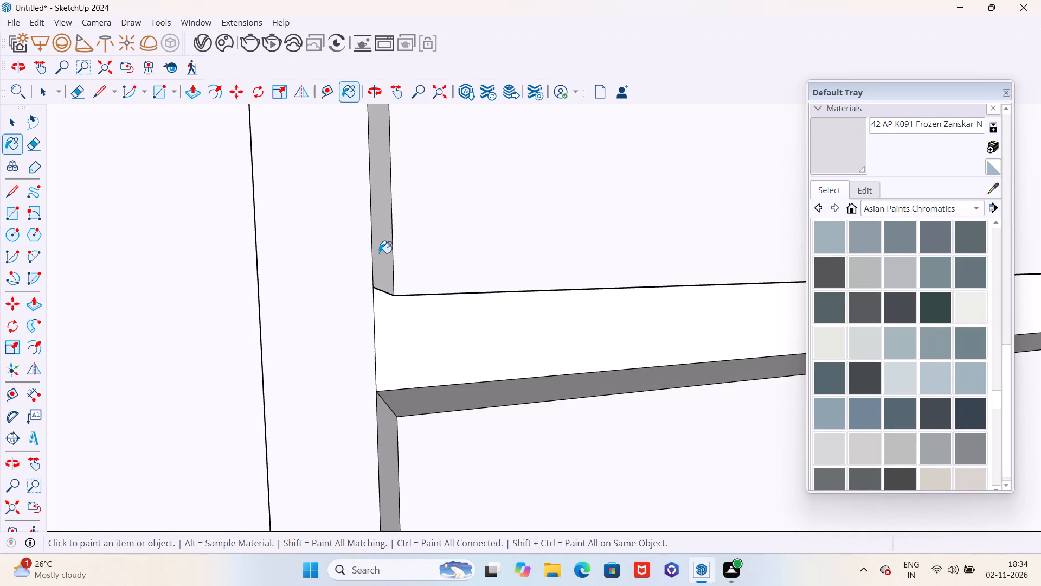
left_click(385, 244)
left_click(400, 346)
left_click(344, 333)
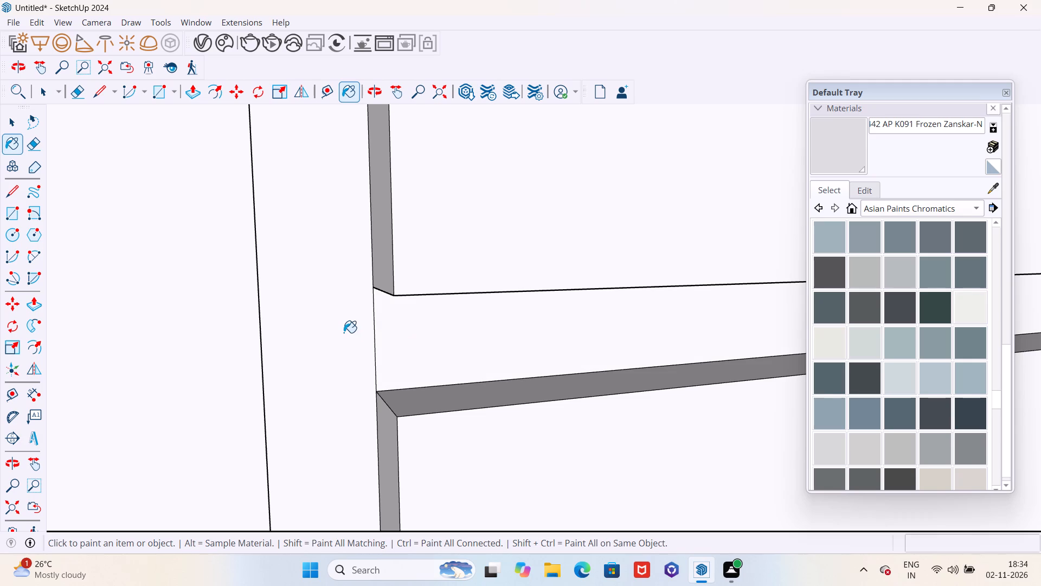
left_click(446, 396)
middle_click_drag(449, 382, 433, 265)
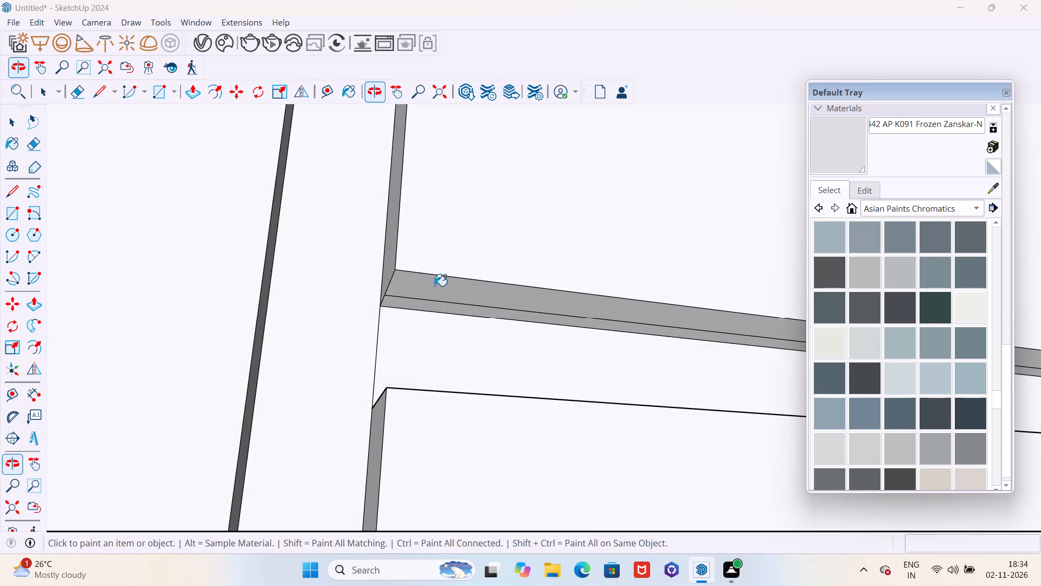
left_click(436, 293)
left_click(432, 308)
Paint the drawers' side faces in the corner-side vertical gap of the long-wall drawer stack with AP K091 Frozen Zanskar-N.
scroll(323, 344, "down", 6)
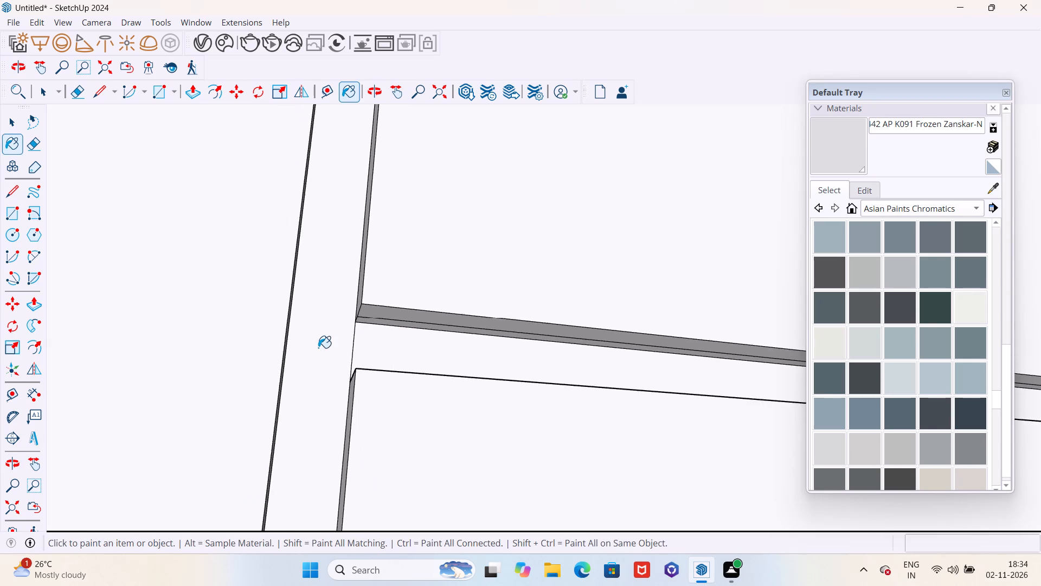
scroll(318, 348, "down", 5)
middle_click_drag(348, 345, 239, 349)
scroll(373, 308, "up", 5)
scroll(317, 326, "down", 5)
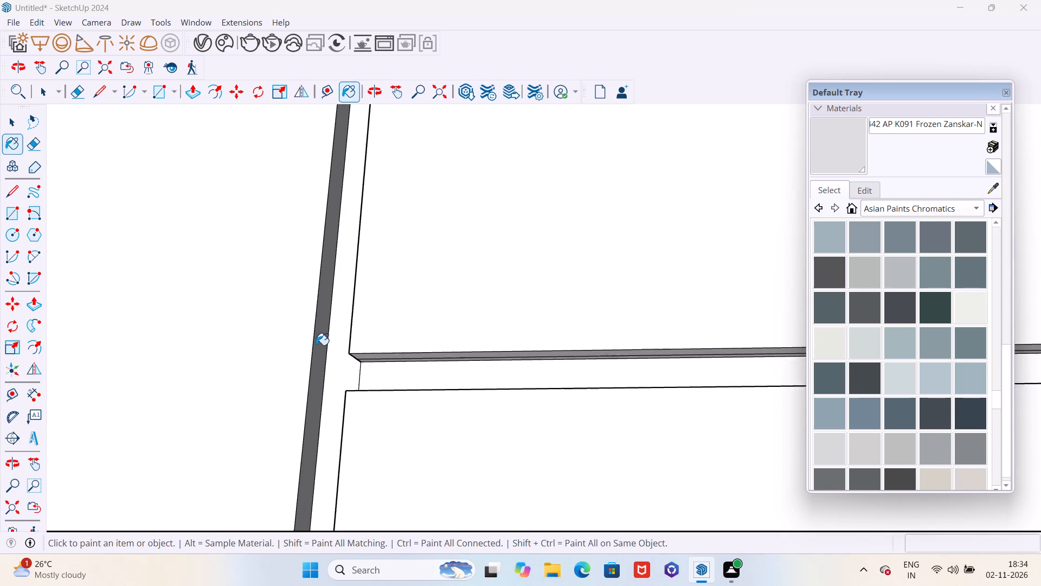
scroll(316, 345, "down", 20)
scroll(316, 345, "down", 4)
middle_click_drag(384, 357, 431, 402)
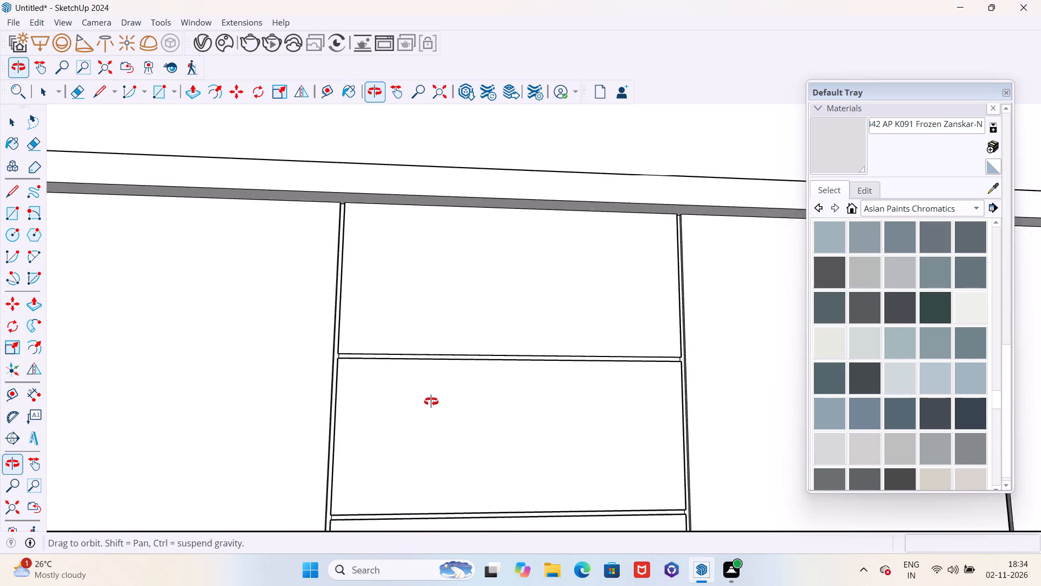
middle_click_drag(431, 402, 434, 413)
middle_click_drag(522, 397, 188, 440)
scroll(515, 397, "up", 7)
scroll(503, 355, "down", 3)
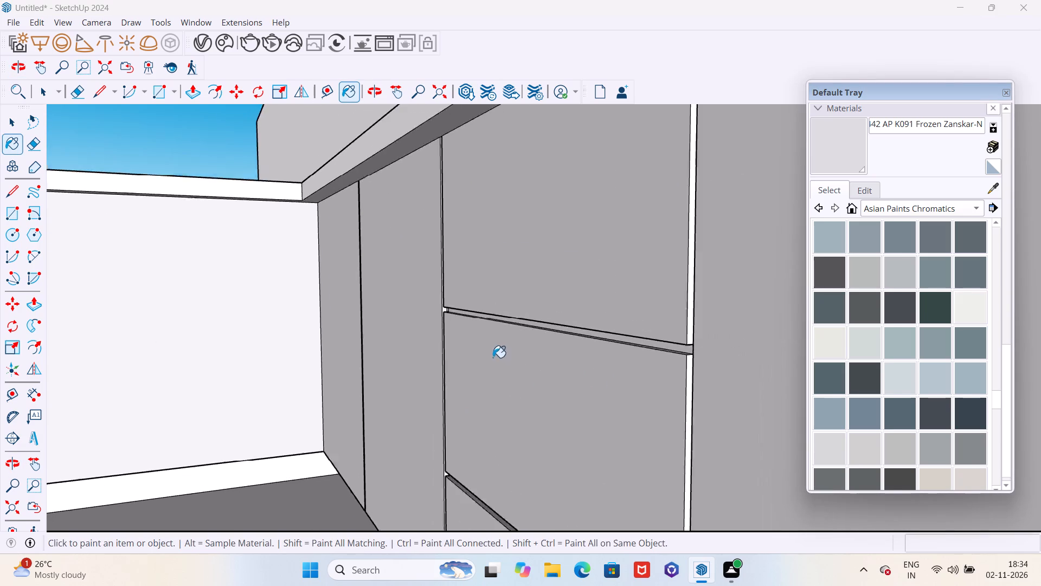
scroll(493, 358, "down", 3)
middle_click_drag(554, 367, 531, 385)
scroll(541, 377, "up", 14)
left_click(609, 361)
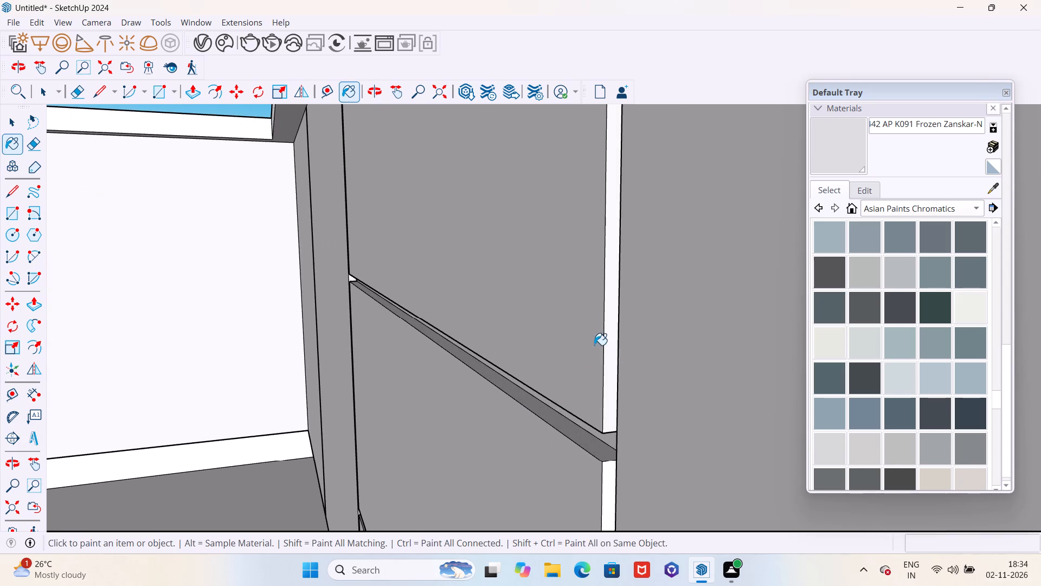
scroll(580, 315, "down", 5)
scroll(615, 418, "up", 13)
left_click(574, 398)
scroll(524, 220, "down", 12)
scroll(523, 216, "up", 1)
scroll(523, 216, "down", 15)
scroll(530, 420, "up", 13)
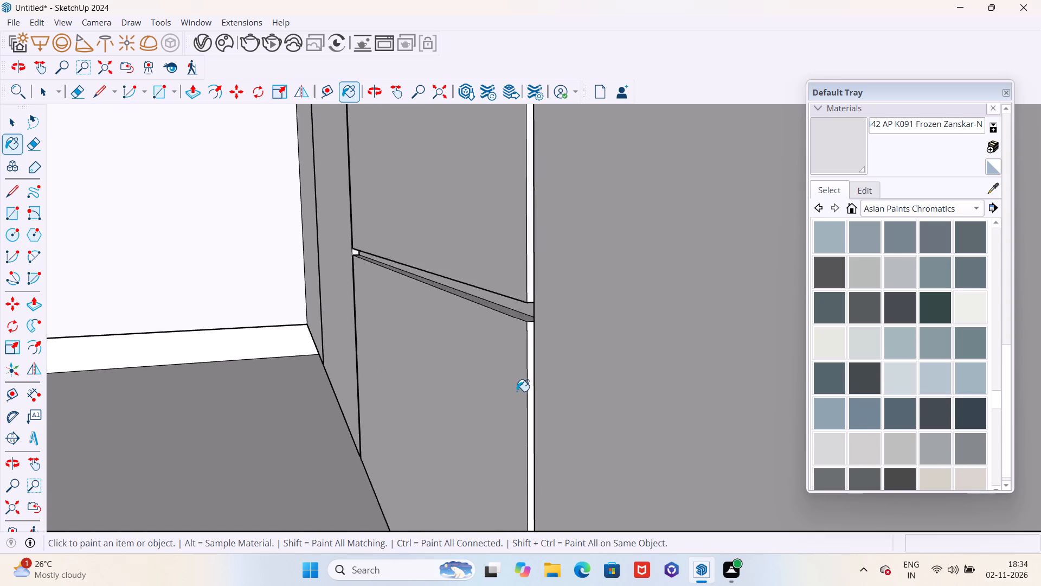
scroll(517, 391, "up", 7)
scroll(530, 314, "up", 13)
left_click(550, 293)
Paint the small face at the far end of the long-wall drawer stack's horizontal gap with AP K091 Frozen Zanskar-N.
scroll(588, 352, "down", 8)
scroll(534, 380, "down", 5)
scroll(340, 244, "up", 20)
left_click(315, 226)
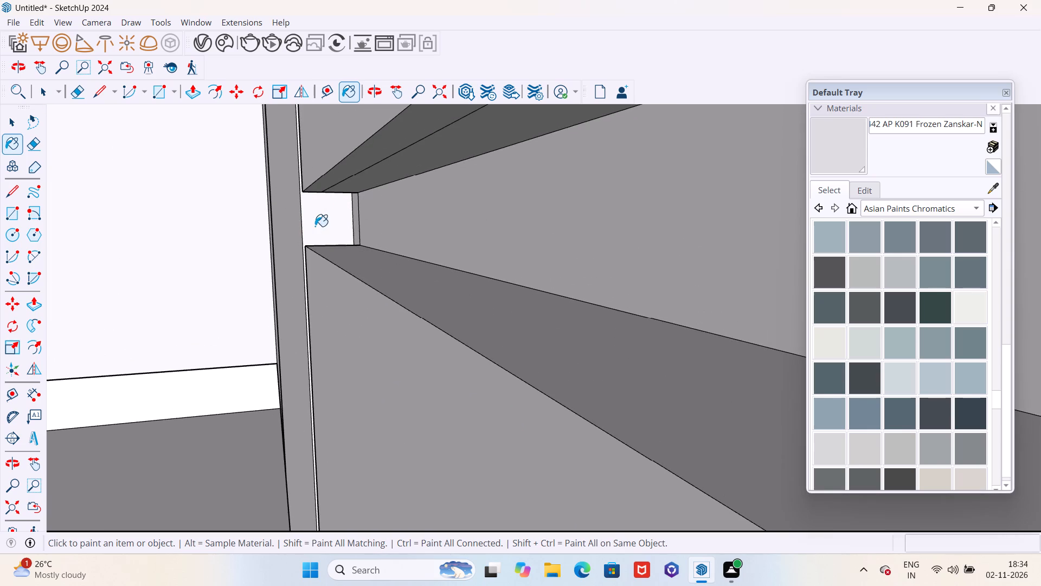
left_click(331, 222)
scroll(592, 391, "down", 20)
scroll(592, 391, "down", 7)
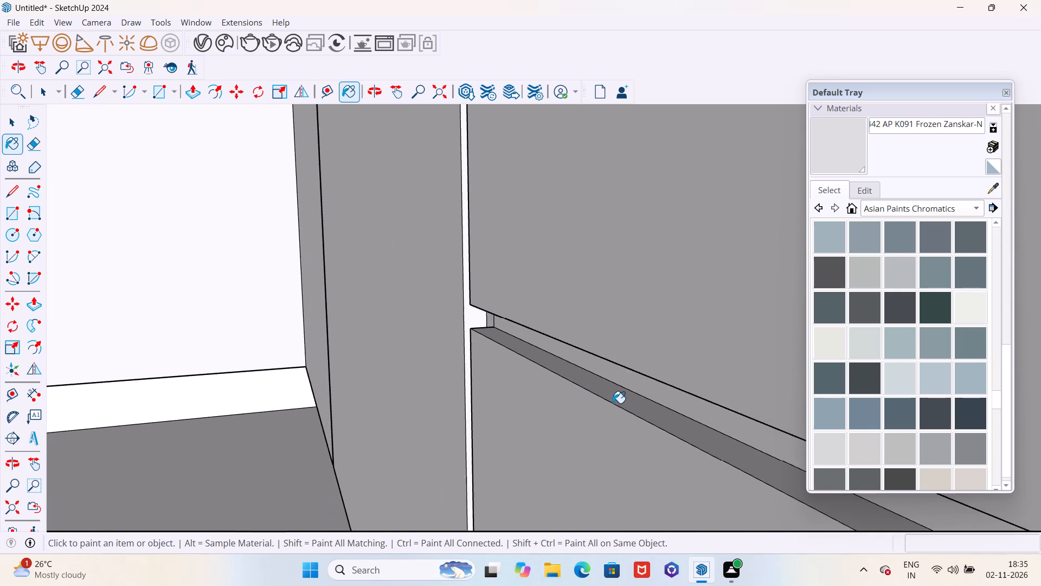
Paint the faces of the vertical gap between the two long-wall base doors nearest the peninsula with AP K091 Frozen Zanskar-N.
scroll(613, 403, "down", 12)
scroll(484, 353, "down", 7)
scroll(453, 317, "up", 20)
scroll(453, 317, "up", 3)
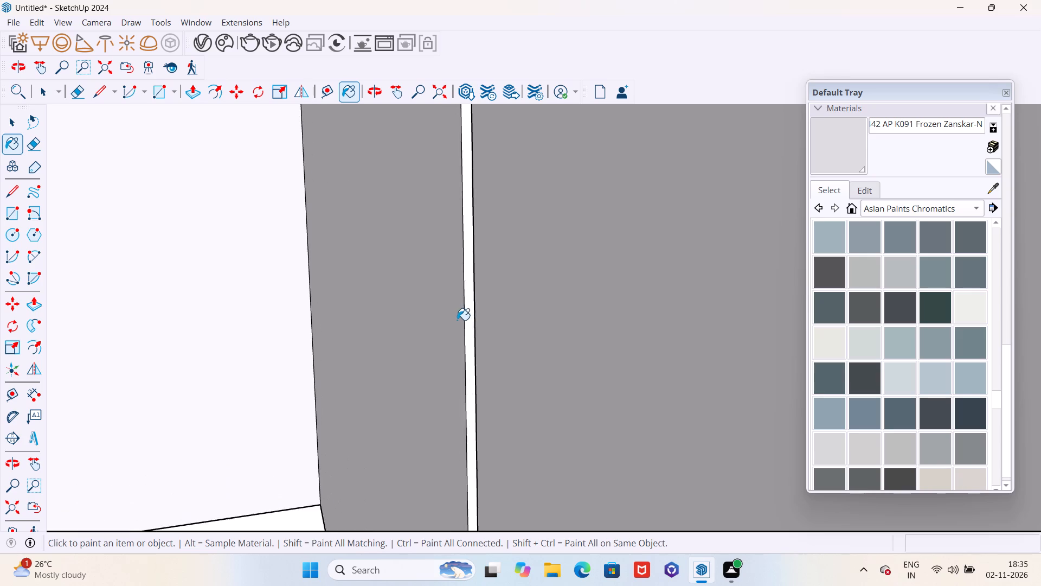
scroll(457, 320, "up", 20)
scroll(457, 320, "up", 2)
left_click(483, 325)
scroll(483, 337, "down", 1)
middle_click_drag(483, 337, 567, 350)
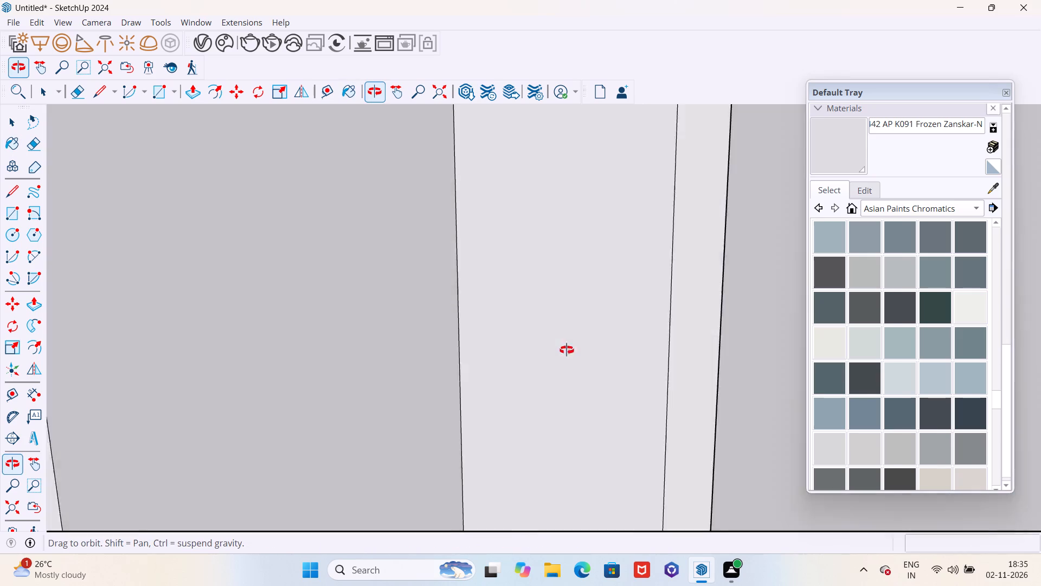
middle_click_drag(567, 350, 615, 354)
left_click(666, 349)
scroll(547, 294, "down", 7)
middle_click_drag(534, 330, 700, 378)
scroll(674, 366, "up", 6)
left_click(684, 362)
scroll(684, 362, "down", 17)
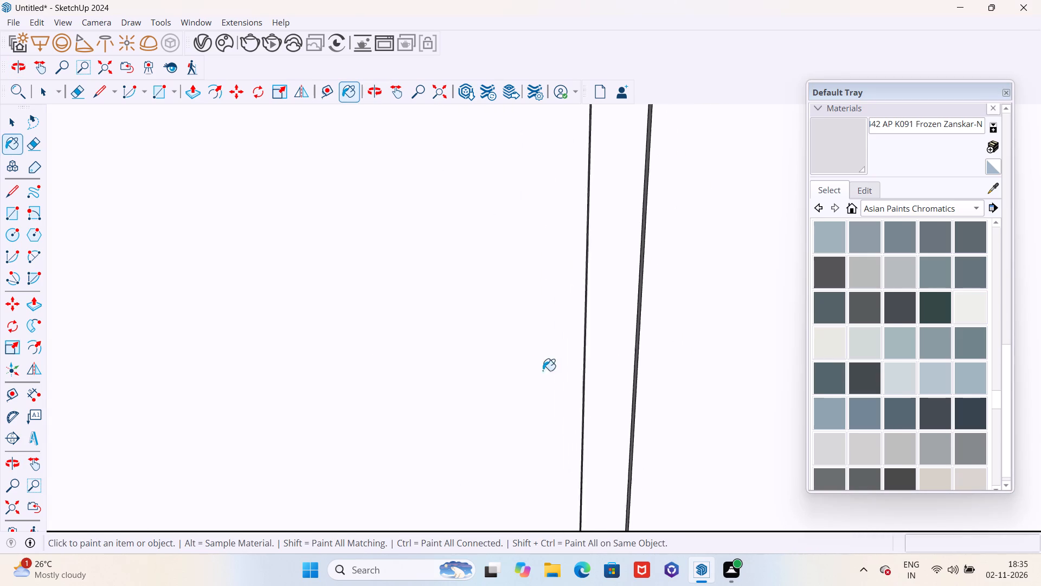
Paint the faces of the vertical gap between the peninsula's inner base doors with AP K091 Frozen Zanskar-N.
scroll(543, 371, "down", 20)
scroll(543, 371, "down", 14)
scroll(435, 411, "up", 2)
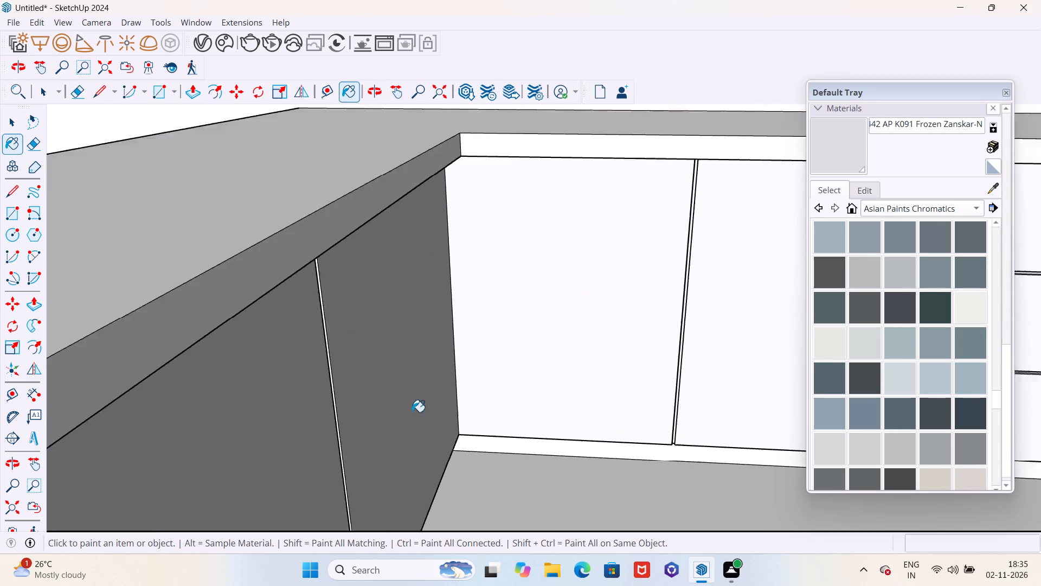
scroll(412, 412, "up", 20)
scroll(412, 412, "up", 17)
left_click(323, 386)
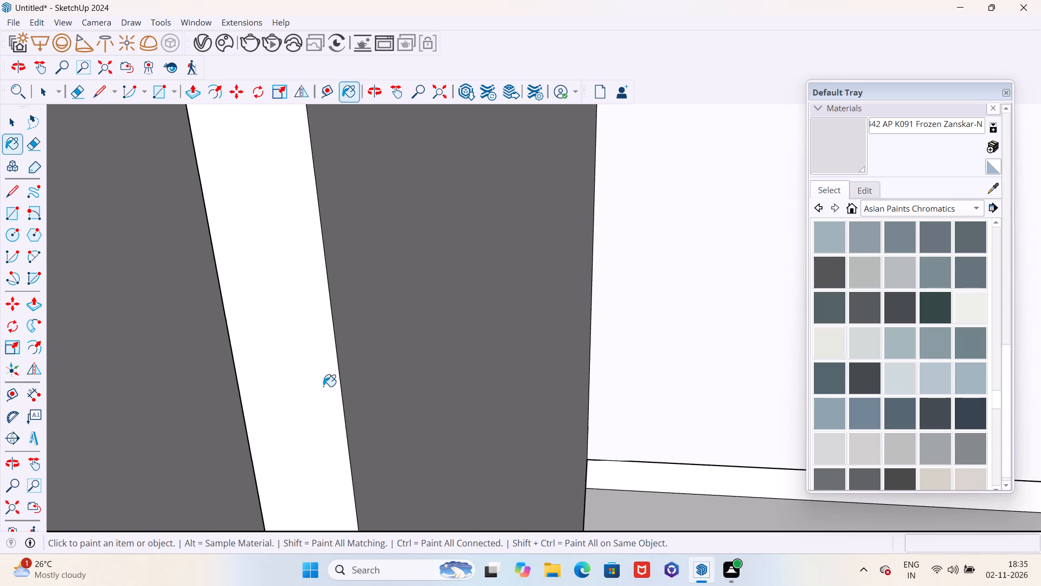
scroll(377, 384, "down", 5)
scroll(435, 398, "down", 8)
middle_click_drag(452, 402, 284, 417)
scroll(293, 387, "up", 3)
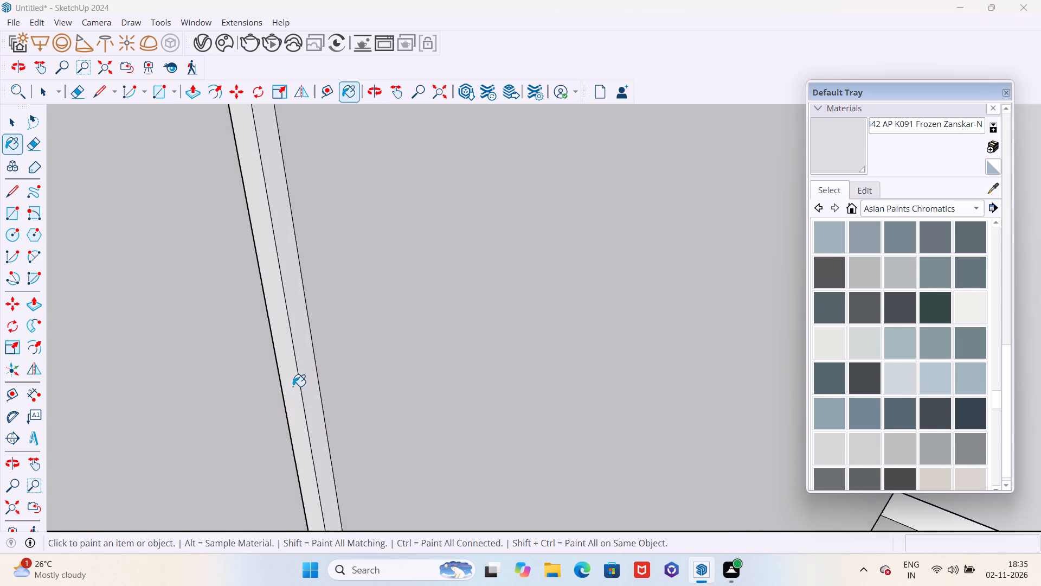
scroll(293, 386, "up", 2)
left_click(286, 379)
scroll(460, 403, "down", 2)
middle_click_drag(457, 404, 252, 416)
scroll(329, 392, "up", 6)
scroll(268, 398, "down", 1)
scroll(267, 398, "up", 5)
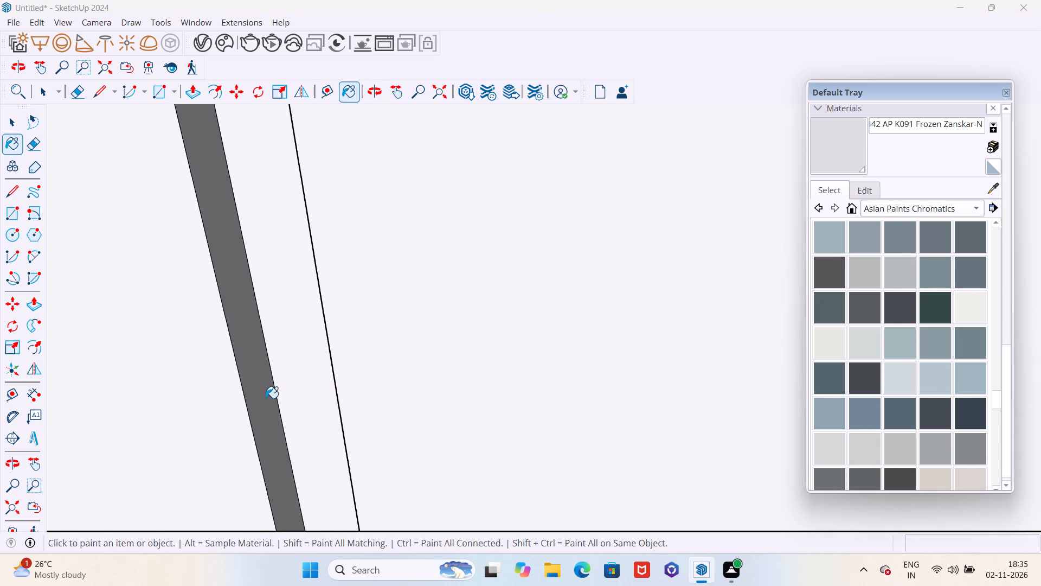
scroll(266, 398, "up", 2)
left_click(264, 396)
Sample AP 8255 STONE PATH from the long-wall upper cabinet's frame and paint that cabinet's exposed end and top with it.
scroll(547, 366, "down", 20)
scroll(547, 366, "down", 12)
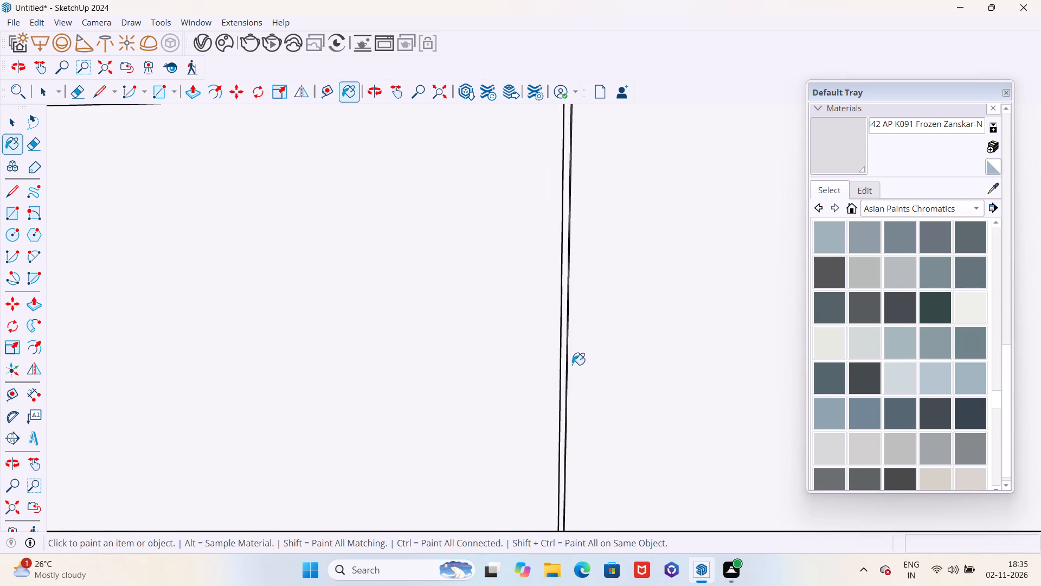
scroll(572, 365, "down", 13)
middle_click_drag(668, 375, 725, 365)
scroll(611, 347, "down", 7)
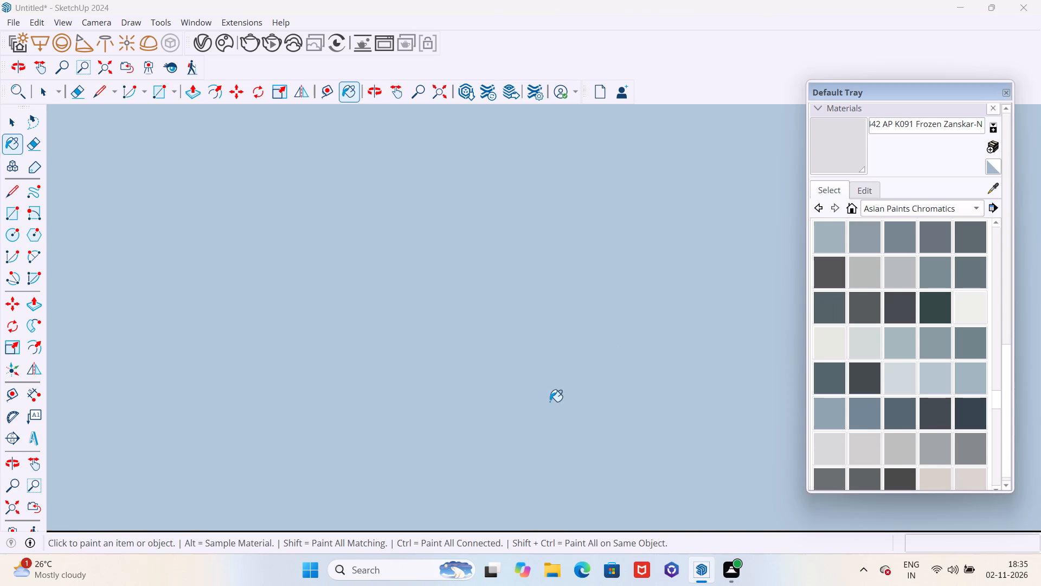
middle_click_drag(569, 404, 868, 422)
scroll(808, 421, "down", 13)
scroll(389, 347, "down", 9)
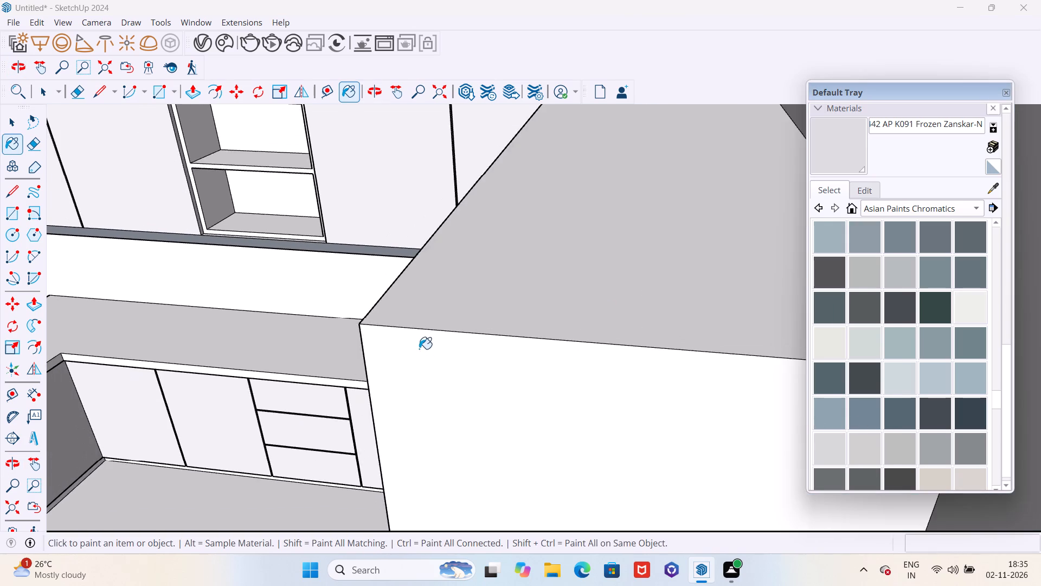
scroll(419, 349, "down", 6)
middle_click_drag(234, 346, 388, 340)
scroll(491, 344, "down", 15)
middle_click_drag(562, 353, 562, 338)
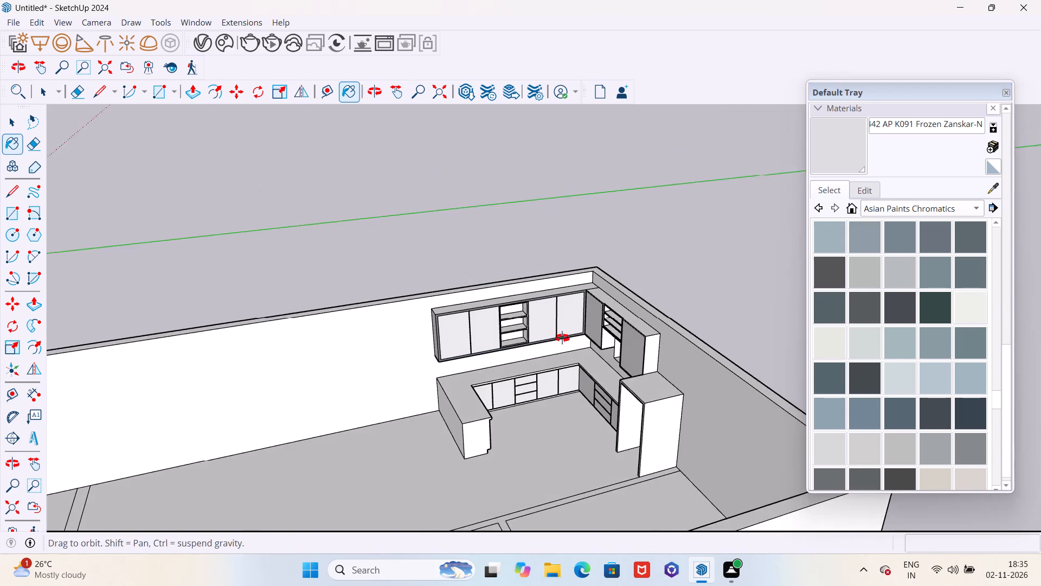
middle_click_drag(562, 338, 563, 337)
scroll(443, 334, "up", 5)
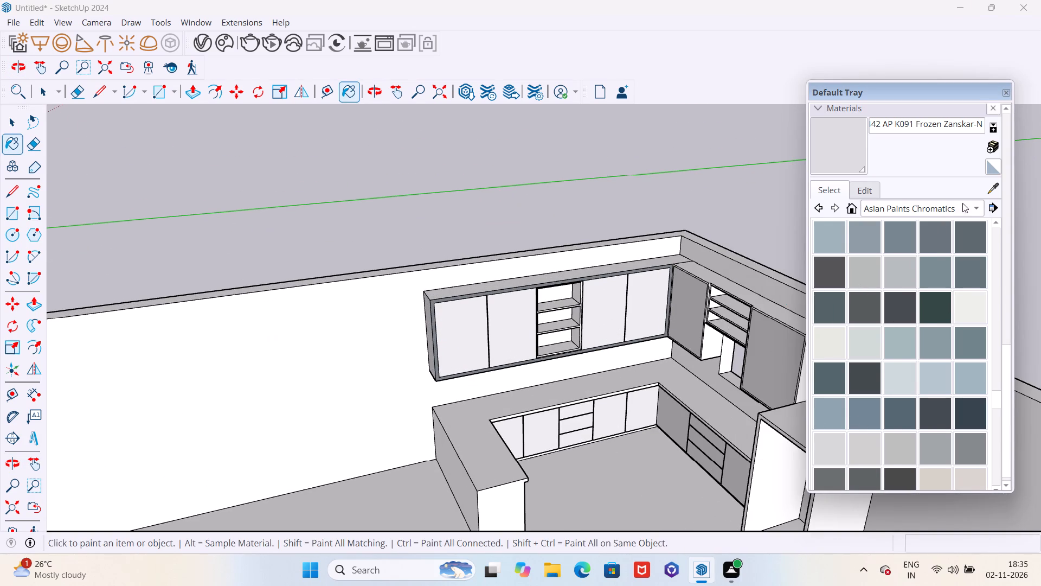
left_click(995, 190)
scroll(370, 353, "up", 12)
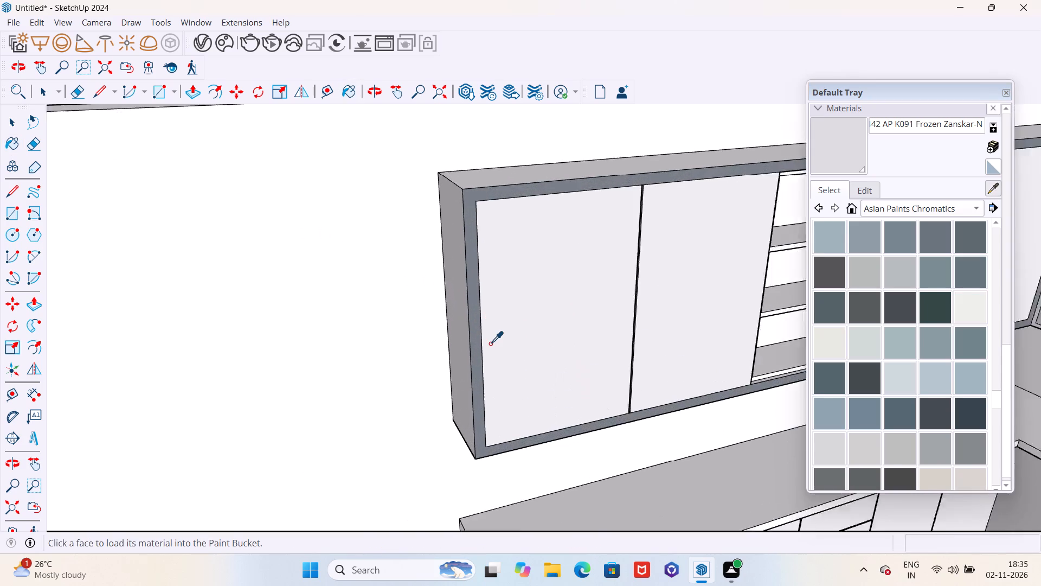
scroll(490, 343, "up", 11)
left_click(459, 342)
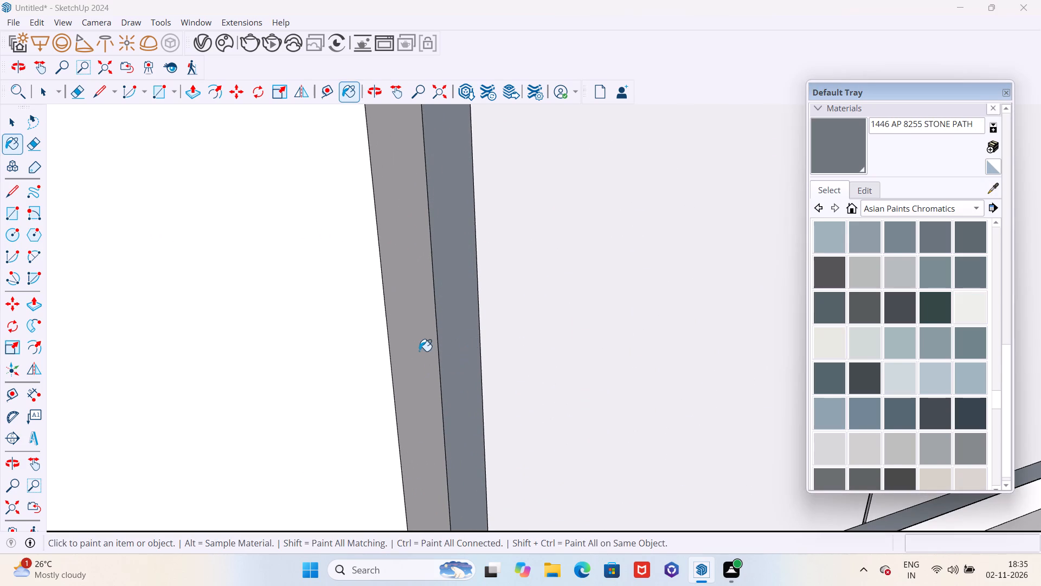
left_click(419, 351)
scroll(489, 400, "down", 12)
middle_click_drag(487, 391, 485, 449)
left_click(515, 269)
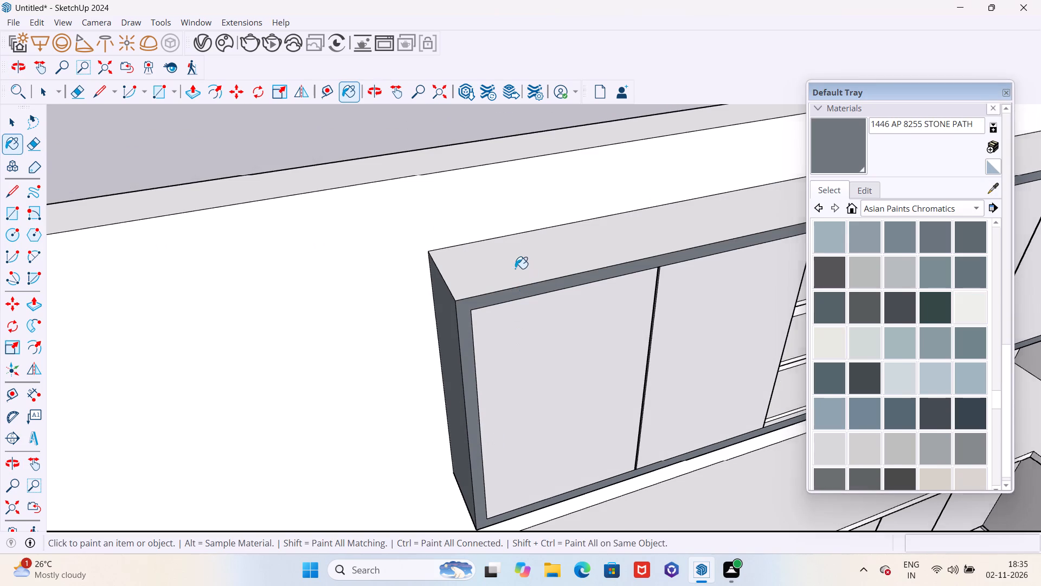
Paint the front frame and the three shelf surfaces of the long-wall open shelf unit with AP 8255 STONE PATH.
scroll(424, 277, "down", 12)
scroll(531, 307, "up", 16)
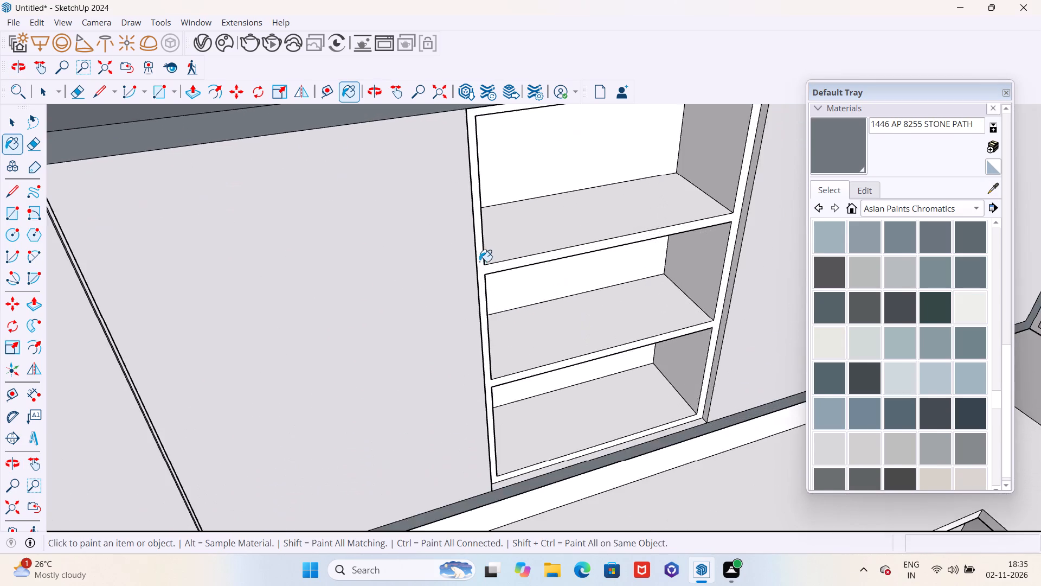
scroll(479, 262, "up", 4)
left_click(474, 267)
left_click(533, 248)
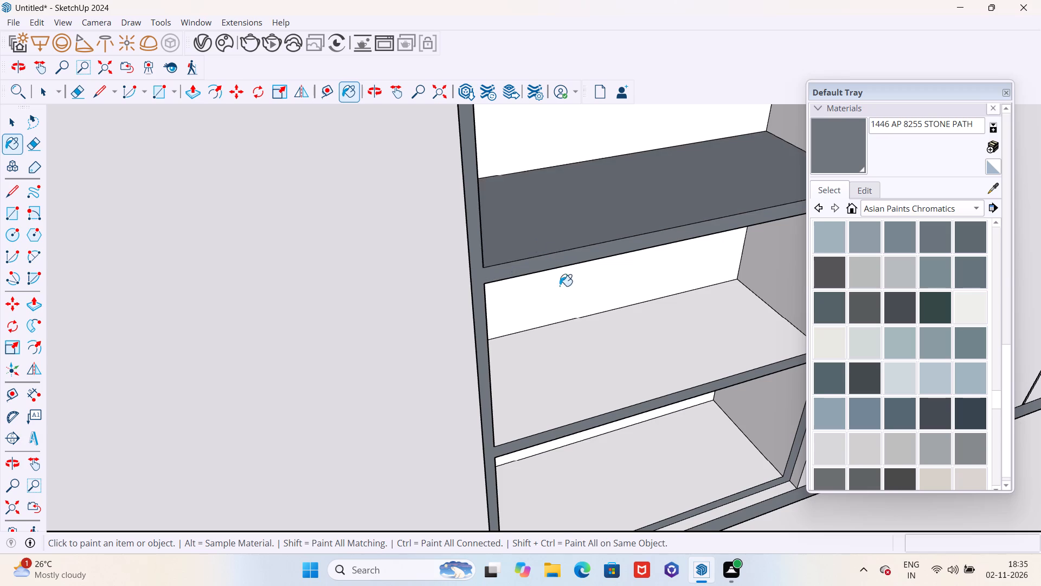
scroll(562, 326, "down", 2)
left_click(570, 352)
left_click(608, 439)
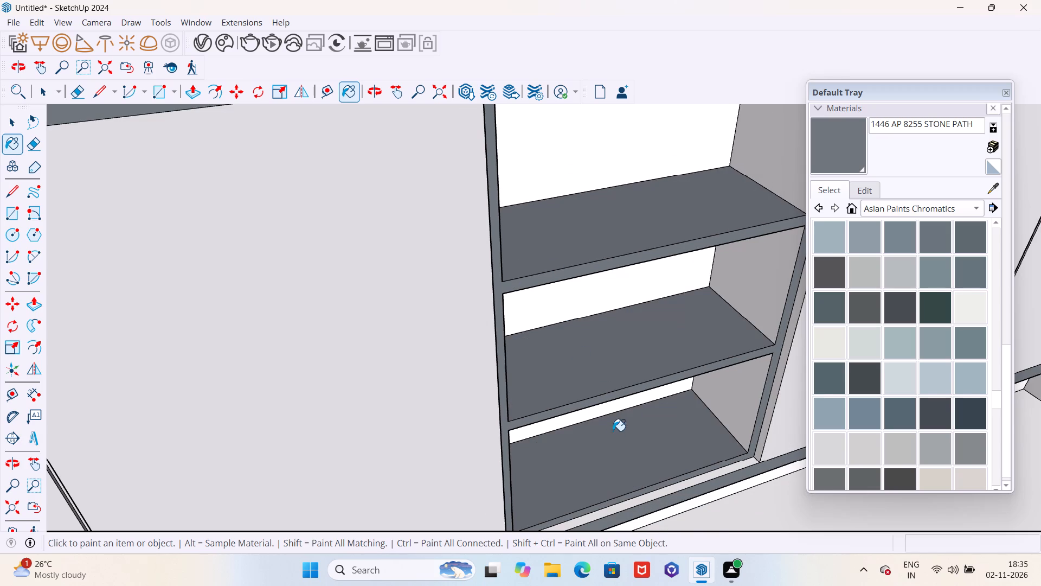
Paint the back panels and the corner-side inner faces of the long-wall open shelf unit with AP 8255 STONE PATH.
left_click(750, 290)
left_click(766, 158)
left_click(671, 160)
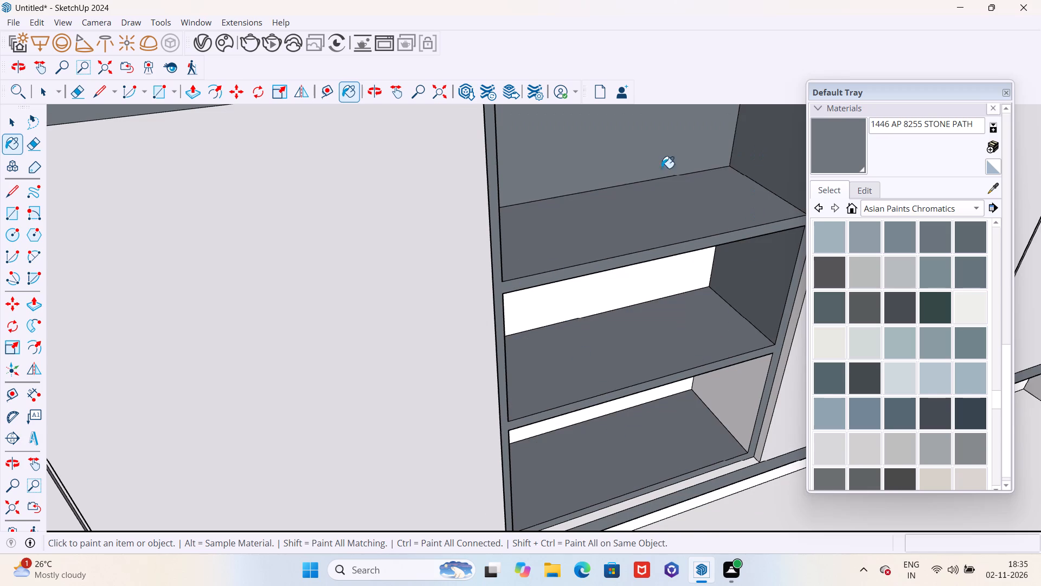
left_click(614, 290)
left_click(738, 396)
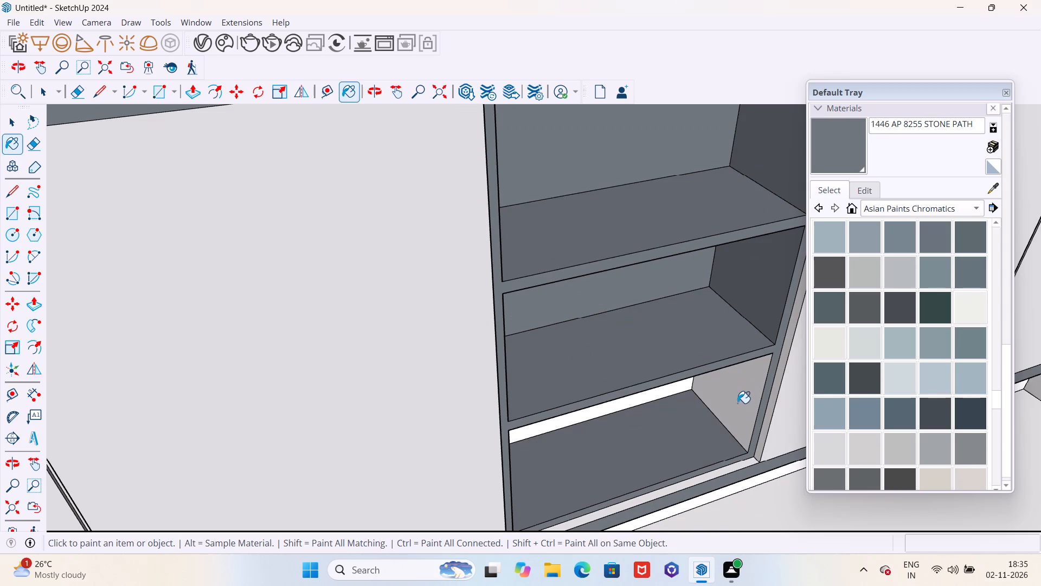
middle_click_drag(712, 431, 663, 335)
scroll(640, 385, "up", 6)
left_click(616, 375)
Paint the inner side faces away from the corner in the long-wall open shelf unit's three compartments with AP 8255 STONE PATH.
scroll(617, 325, "down", 6)
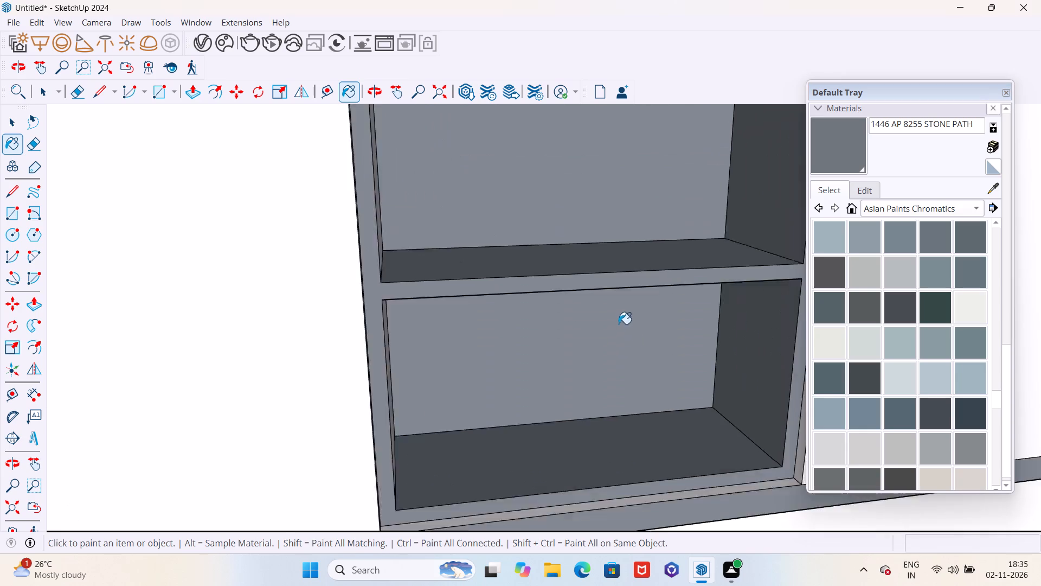
middle_click_drag(550, 397, 395, 433)
scroll(452, 398, "up", 5)
left_click(428, 354)
scroll(426, 374, "down", 5)
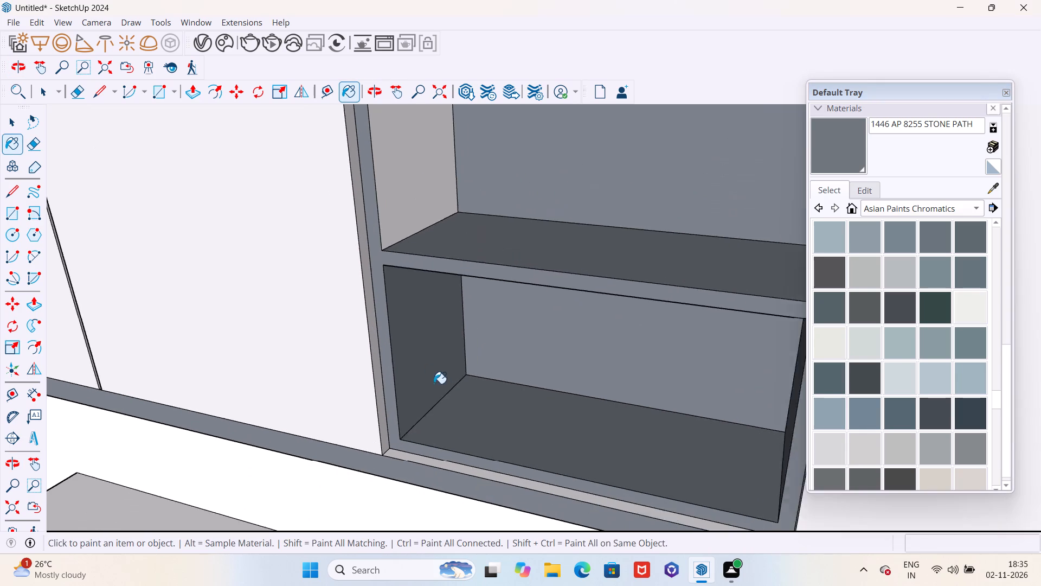
scroll(434, 384, "down", 1)
left_click(413, 203)
scroll(432, 257, "down", 5)
middle_click_drag(437, 304, 461, 324)
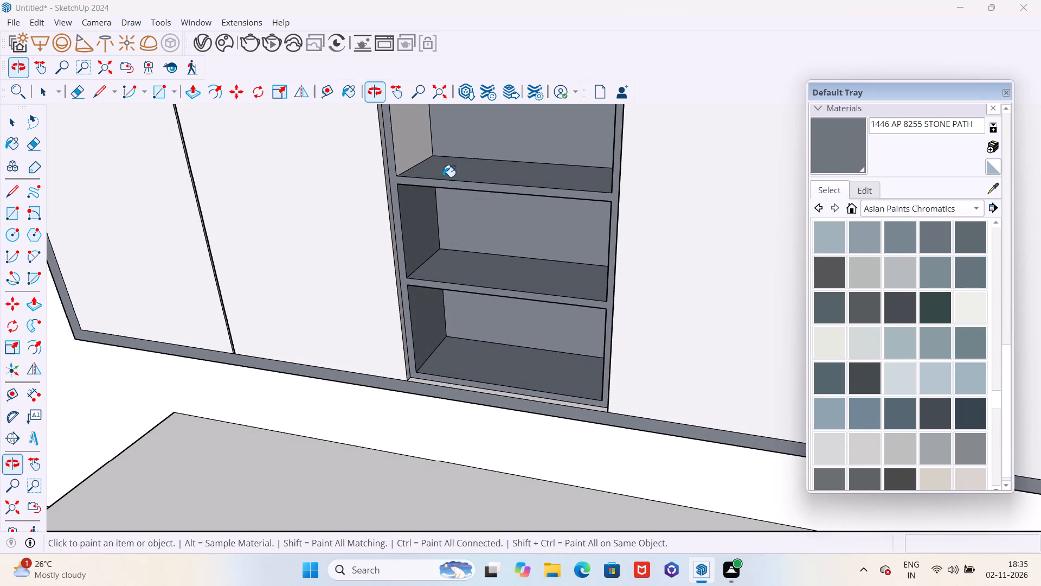
left_click_drag(411, 140, 412, 147)
Paint the undersides above the three compartments of the long-wall open shelf unit with AP 8255 STONE PATH.
scroll(473, 340, "down", 4)
middle_click_drag(485, 368, 602, 151)
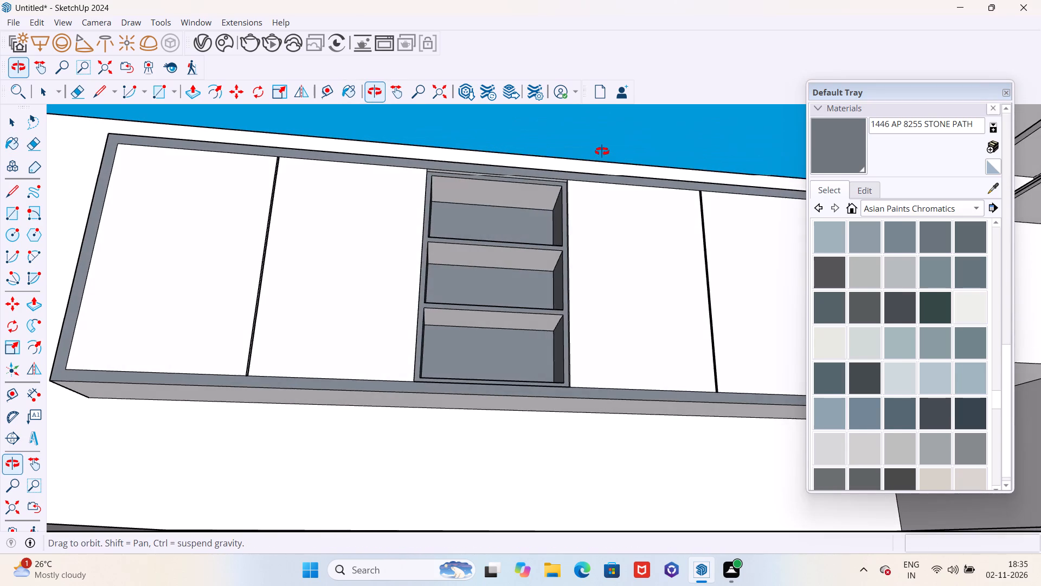
middle_click_drag(602, 151, 605, 151)
scroll(518, 208, "up", 2)
left_click(515, 194)
left_click(506, 273)
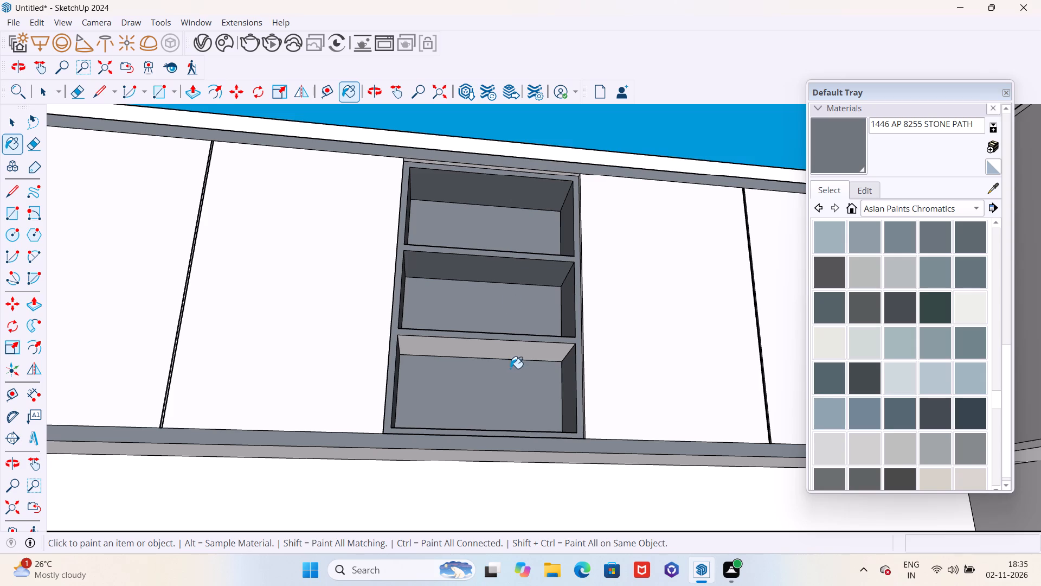
left_click(528, 353)
Paint the frame around the corner upper door on the adjoining wall with AP 8255 STONE PATH.
middle_click_drag(529, 353, 530, 437)
scroll(457, 442, "down", 6)
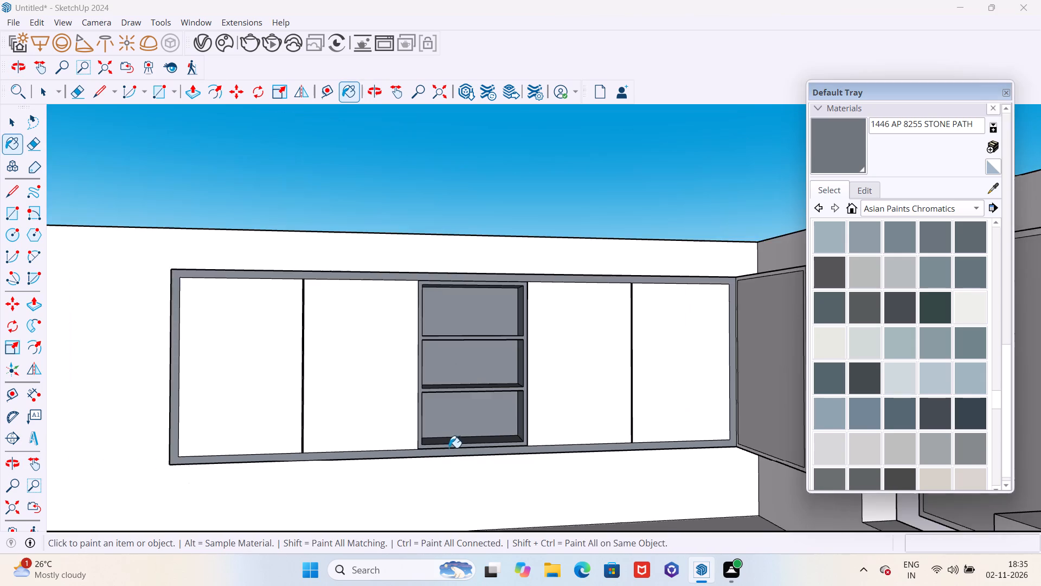
middle_click_drag(449, 448, 520, 456)
scroll(433, 370, "down", 6)
middle_click_drag(427, 382, 581, 416)
scroll(625, 333, "up", 4)
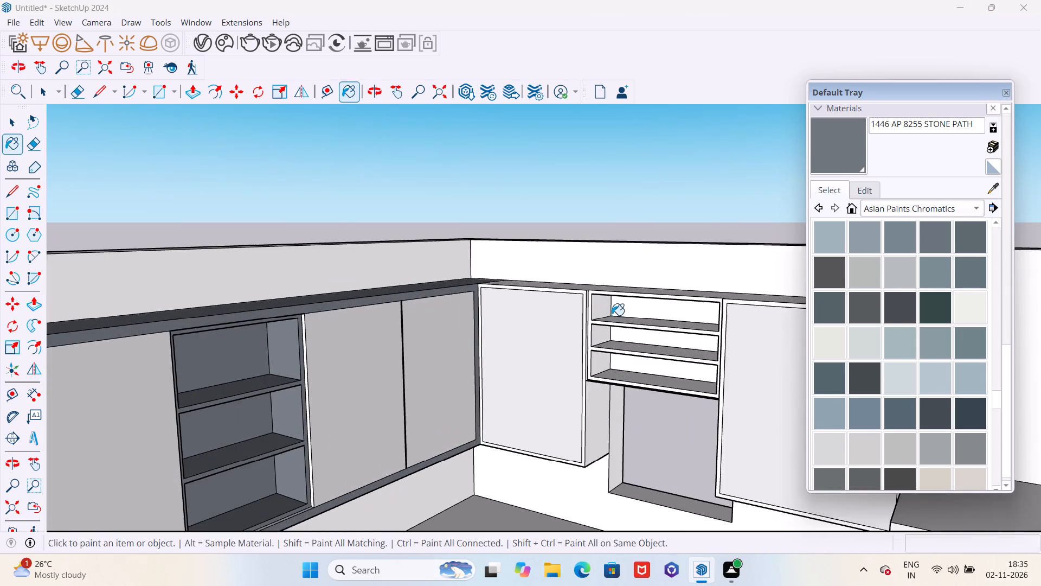
scroll(612, 315, "up", 14)
left_click(580, 308)
scroll(590, 318, "down", 7)
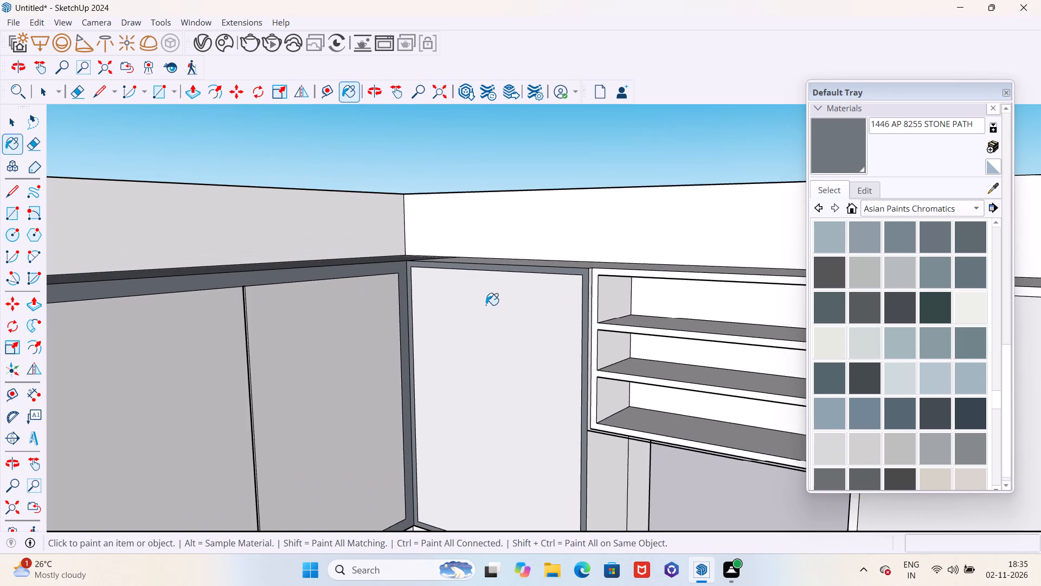
Paint the adjoining wall's open shelf front frame and the inner faces of its upper two compartments with AP 8255 STONE PATH.
scroll(438, 296, "down", 4)
scroll(537, 307, "up", 16)
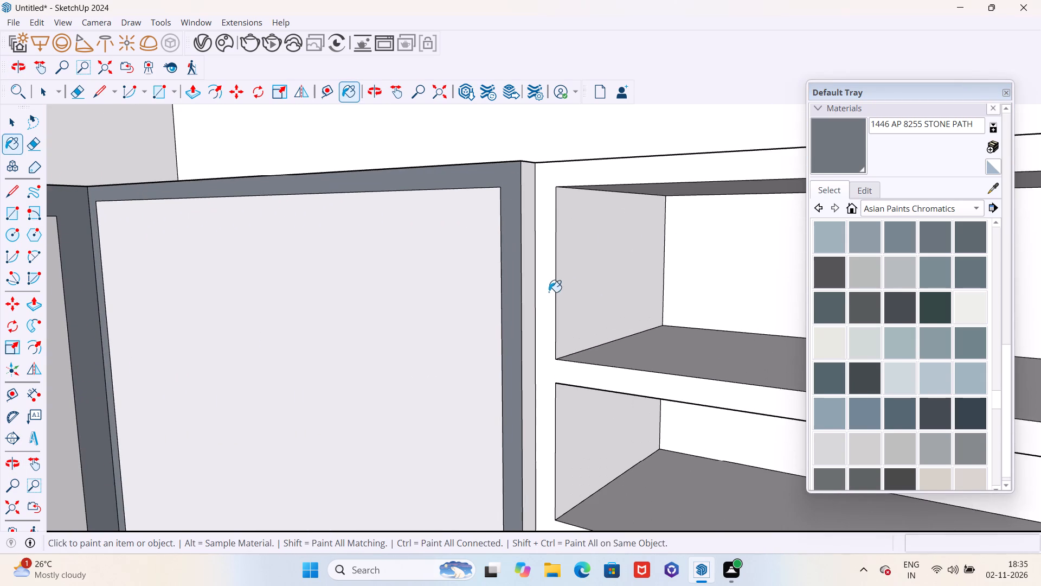
left_click(549, 292)
left_click_drag(583, 289, 588, 288)
left_click(716, 272)
left_click(596, 441)
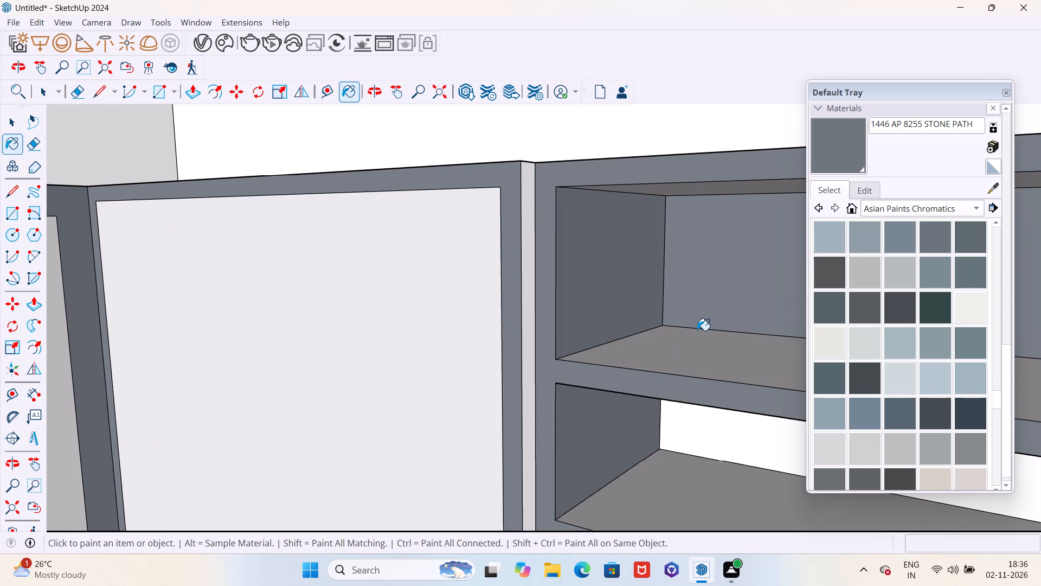
left_click_drag(697, 330, 697, 336)
left_click(702, 439)
left_click(683, 473)
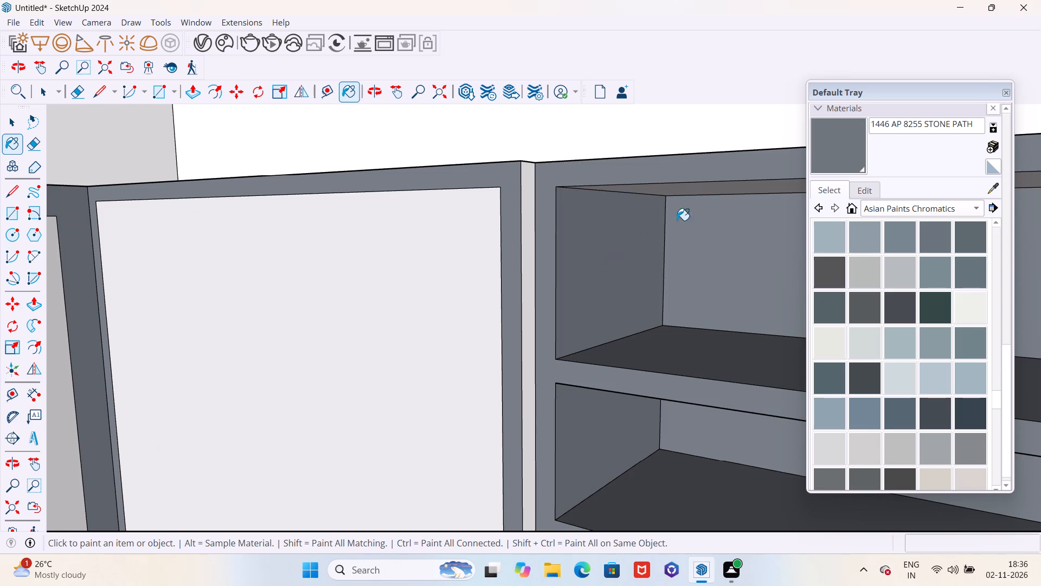
left_click(700, 190)
Paint the side, shelf surface and back of the adjoining wall shelf unit's lowest compartment with AP 8255 STONE PATH.
scroll(622, 220, "down", 5)
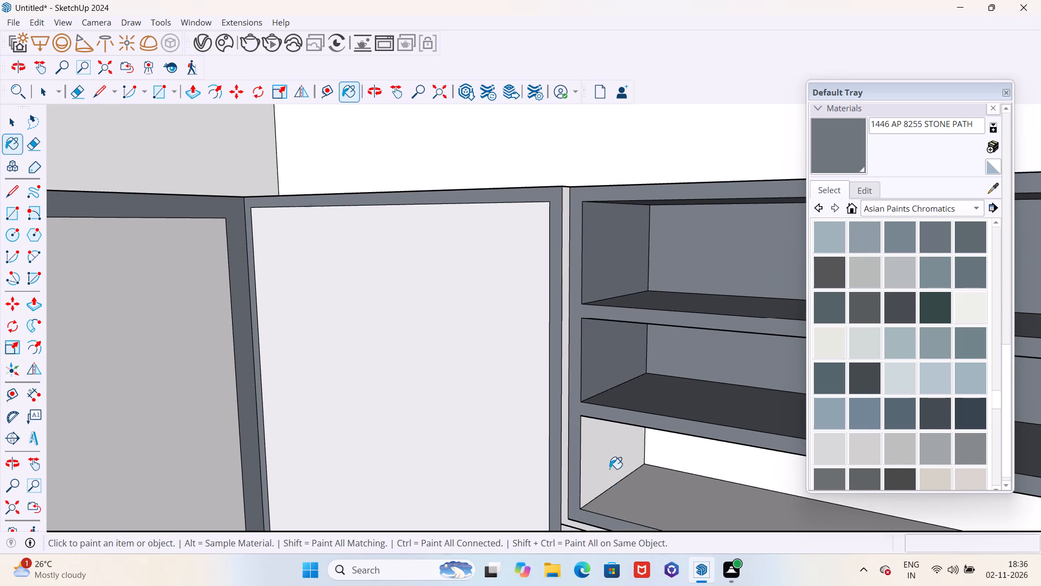
left_click(609, 469)
left_click(665, 498)
left_click(680, 463)
Erase the stray line running just below the adjoining wall's open shelf unit.
scroll(575, 431, "down", 4)
middle_click_drag(573, 443, 578, 443)
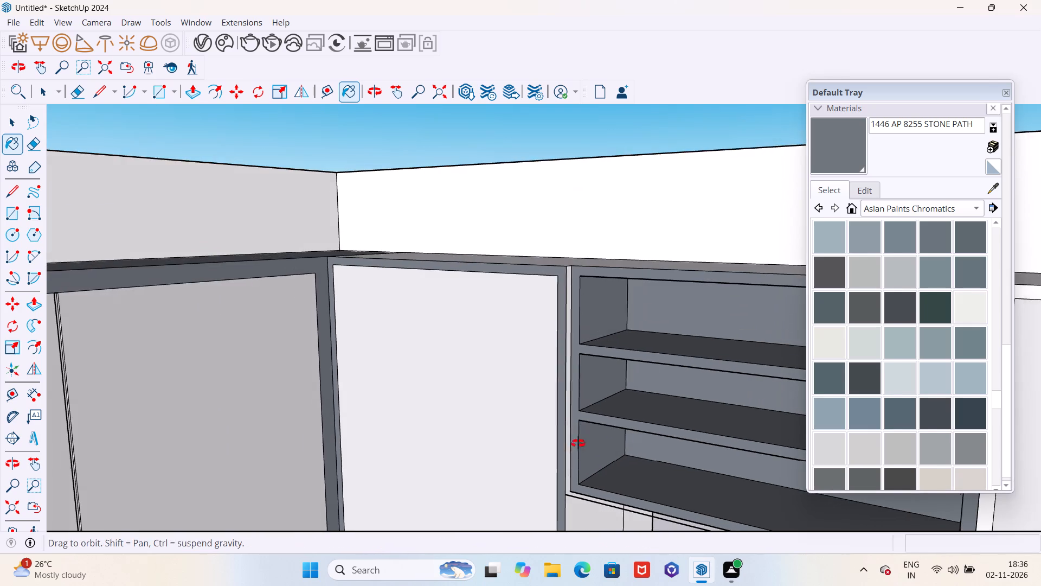
middle_click_drag(578, 443, 622, 431)
scroll(591, 371, "down", 5)
middle_click_drag(607, 386, 574, 487)
scroll(628, 455, "up", 11)
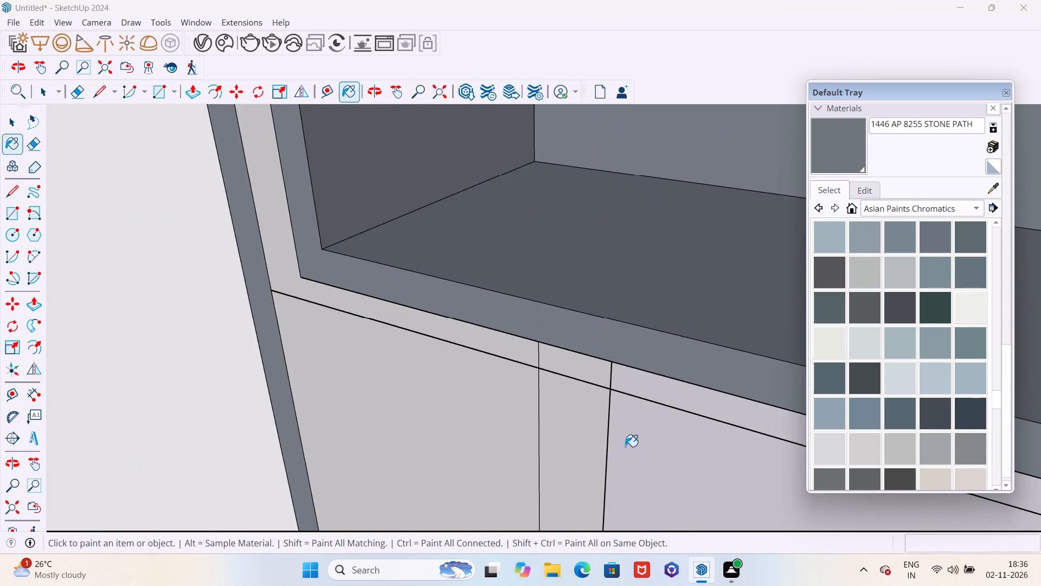
middle_click_drag(626, 444, 628, 457)
key("e")
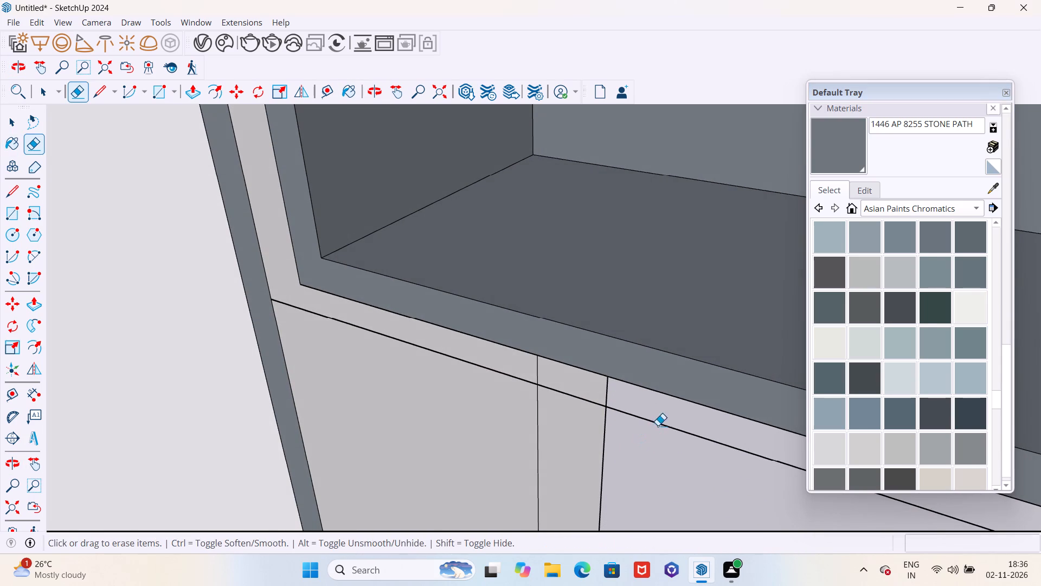
left_click_drag(658, 425, 654, 436)
Sample AP 8255 STONE PATH and paint the inner sides farthest from the corner in the adjoining shelf unit's three compartments.
left_click(993, 189)
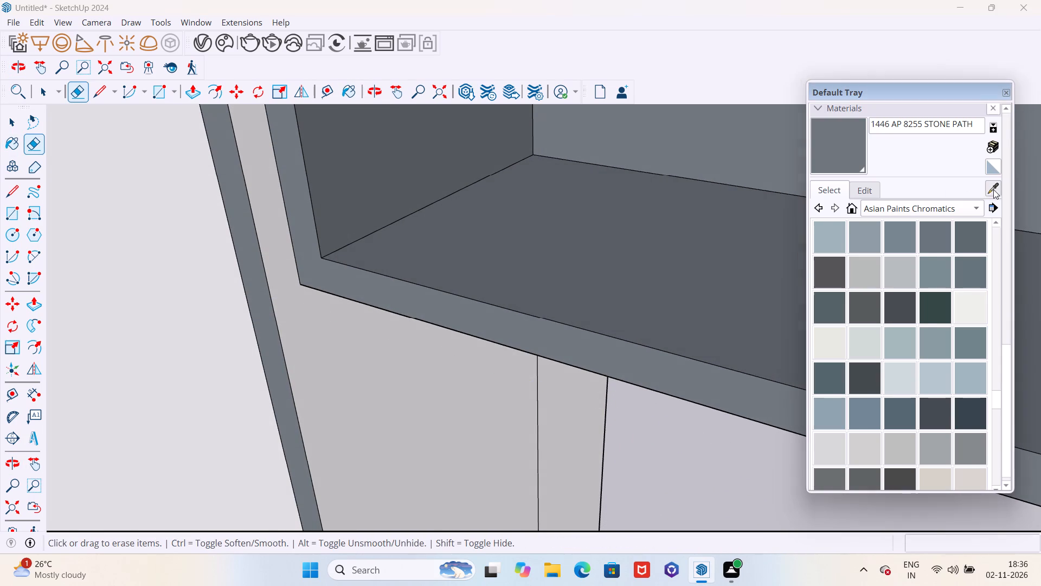
left_click(745, 248)
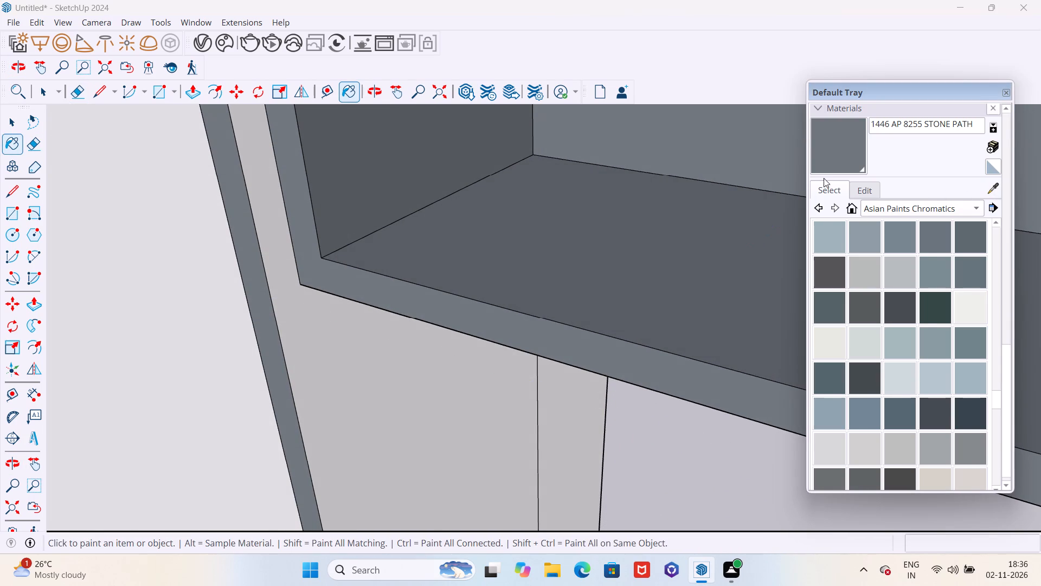
scroll(601, 275, "down", 9)
middle_click_drag(516, 323, 530, 308)
scroll(466, 283, "down", 6)
middle_click_drag(455, 313, 530, 251)
scroll(527, 260, "down", 4)
middle_click_drag(557, 317, 709, 334)
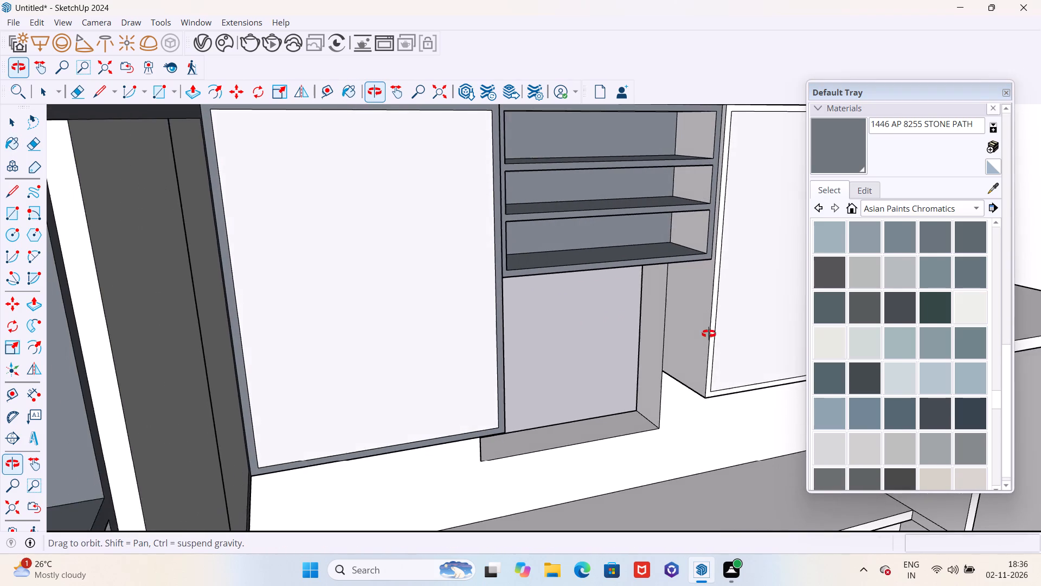
middle_click_drag(709, 334, 714, 334)
scroll(686, 219, "up", 3)
left_click(699, 227)
left_click(716, 176)
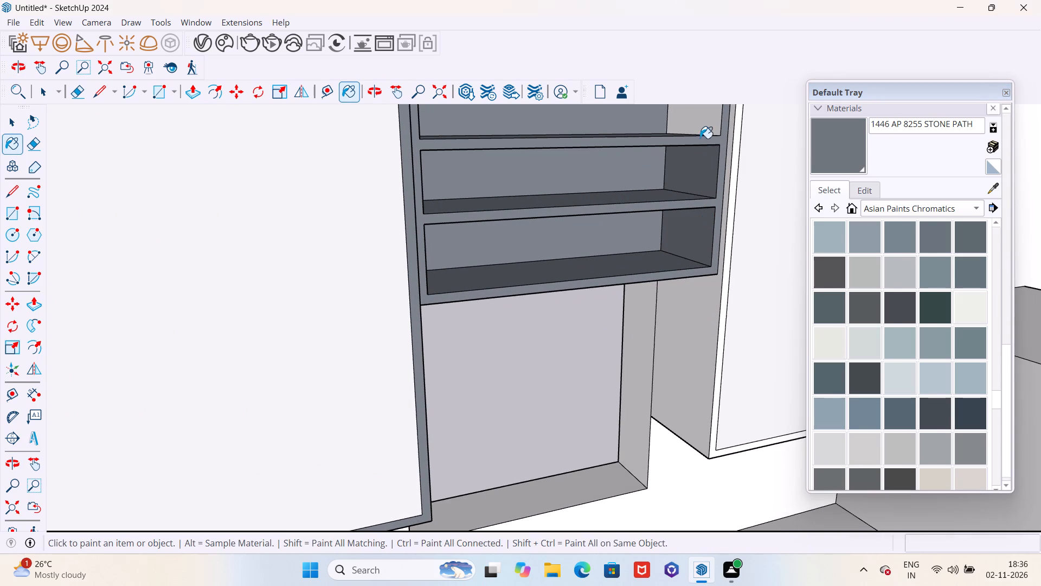
left_click(702, 130)
Paint the undersides above the middle and lowest compartments of the adjoining wall's shelf unit with AP 8255 STONE PATH.
scroll(576, 308, "down", 4)
scroll(530, 367, "down", 3)
middle_click_drag(532, 381, 469, 152)
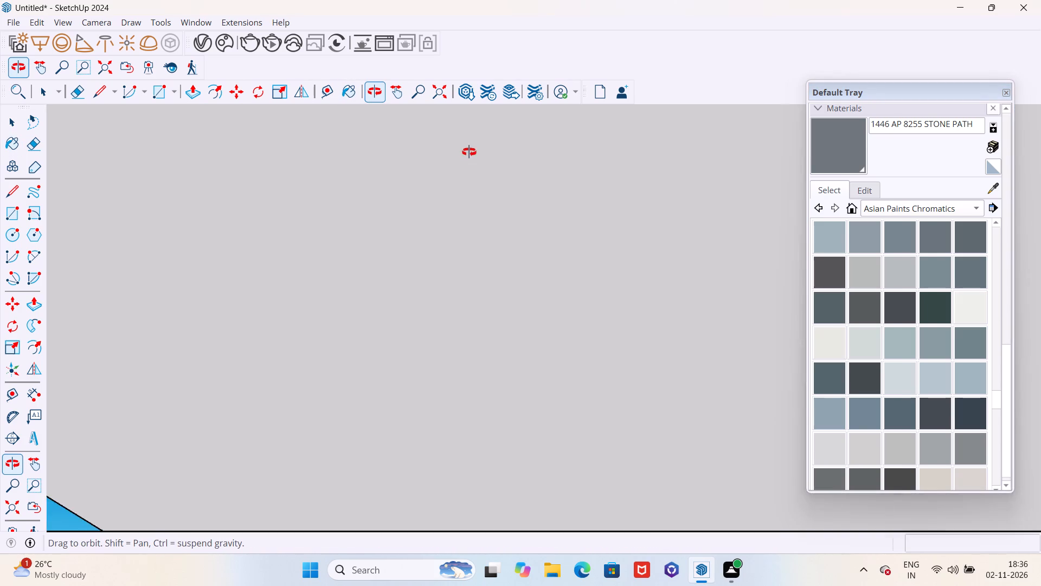
middle_click_drag(469, 152, 446, 221)
scroll(552, 263, "up", 11)
left_click(541, 315)
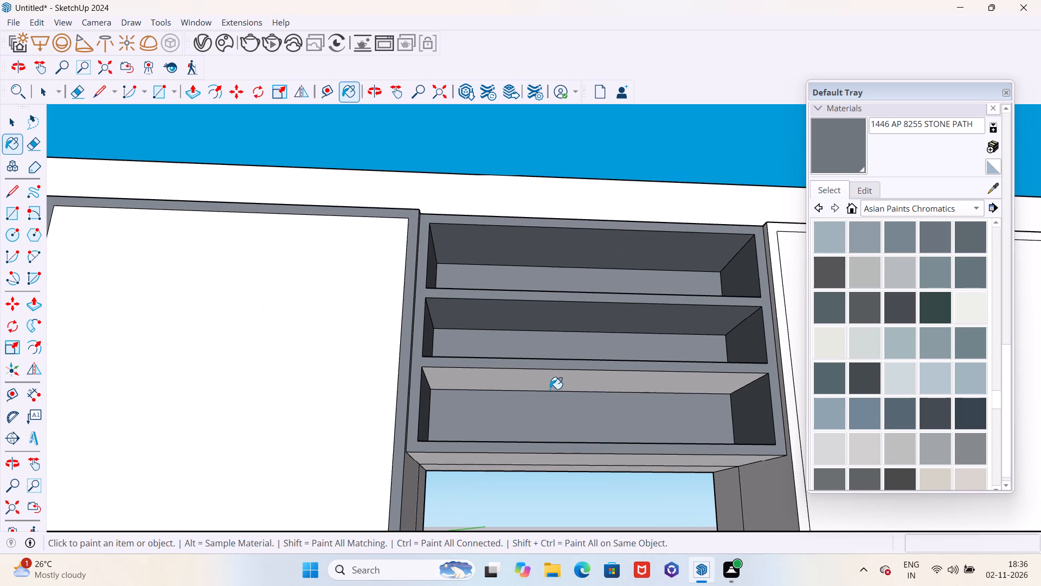
left_click(554, 383)
Paint the adjoining shelf unit's bottom face and the strip behind it above the window opening with AP 8255 STONE PATH.
scroll(556, 469, "up", 5)
left_click(574, 452)
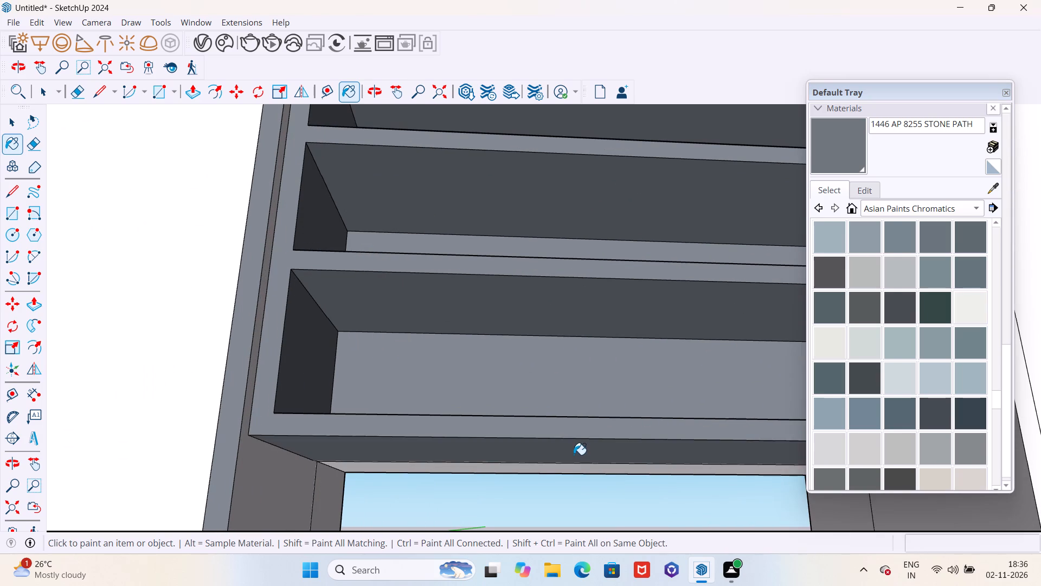
scroll(574, 456, "down", 4)
middle_click_drag(573, 419, 570, 338)
scroll(567, 468, "up", 5)
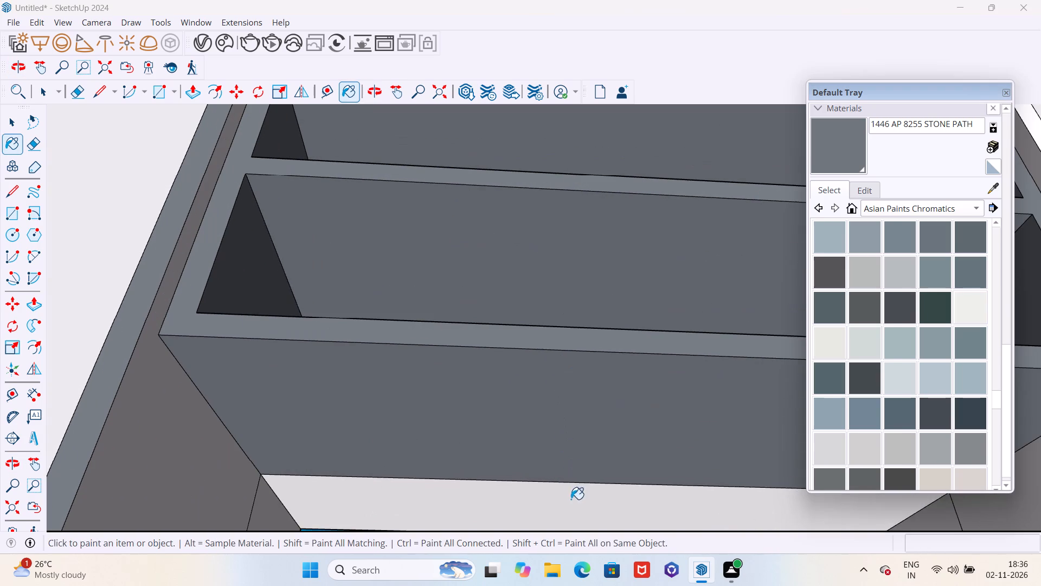
left_click(571, 501)
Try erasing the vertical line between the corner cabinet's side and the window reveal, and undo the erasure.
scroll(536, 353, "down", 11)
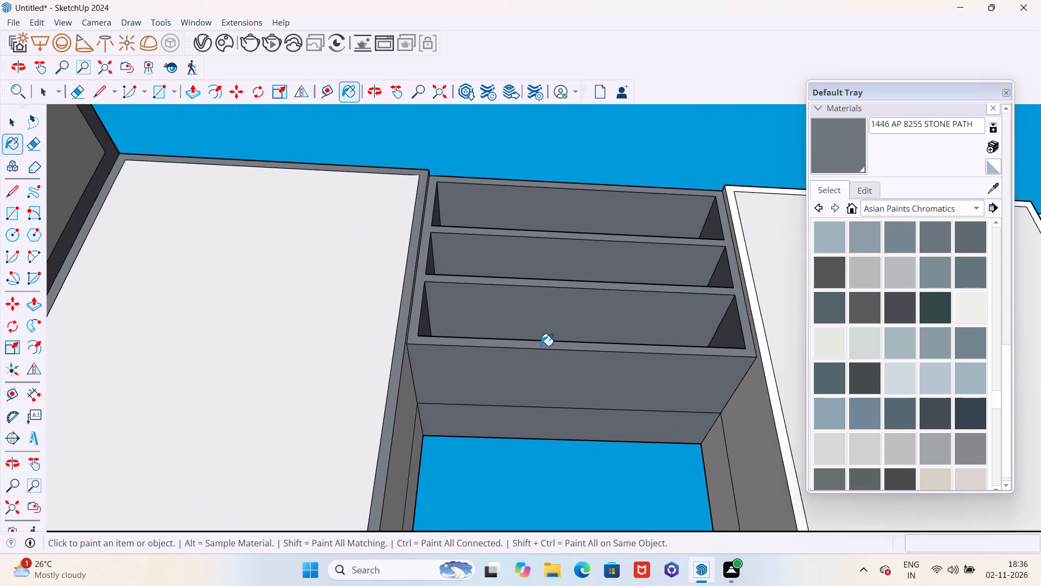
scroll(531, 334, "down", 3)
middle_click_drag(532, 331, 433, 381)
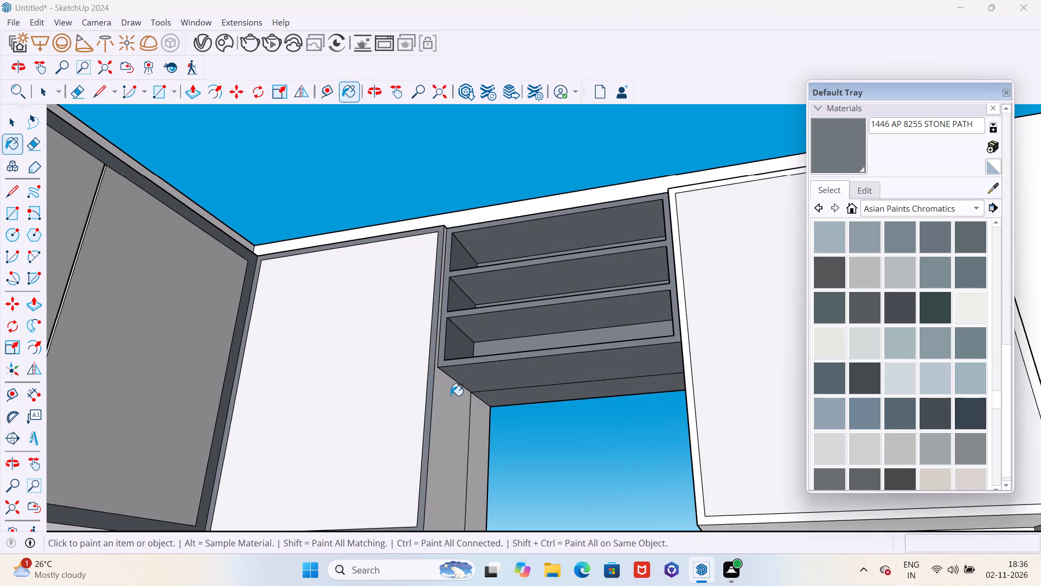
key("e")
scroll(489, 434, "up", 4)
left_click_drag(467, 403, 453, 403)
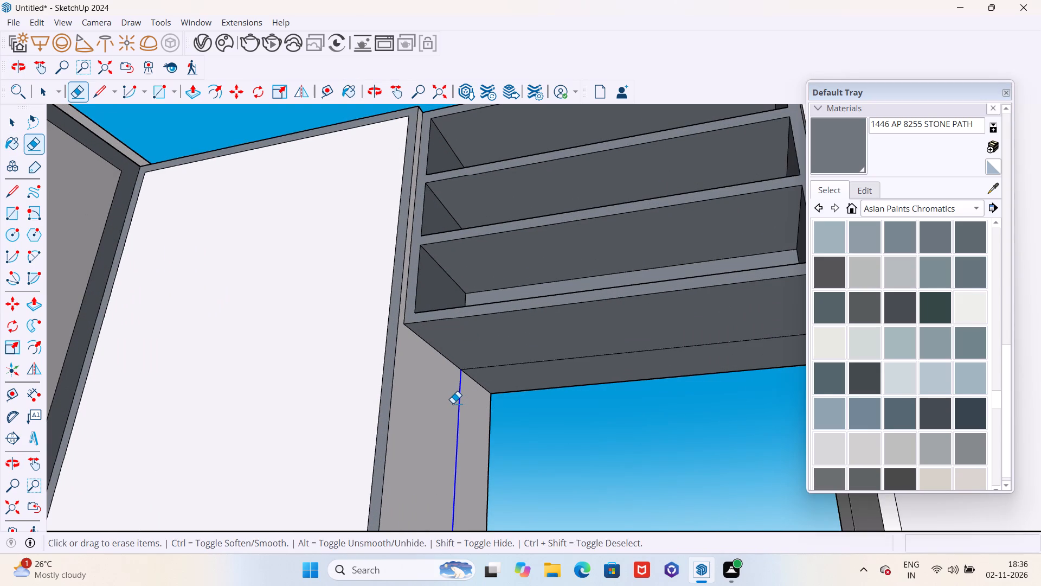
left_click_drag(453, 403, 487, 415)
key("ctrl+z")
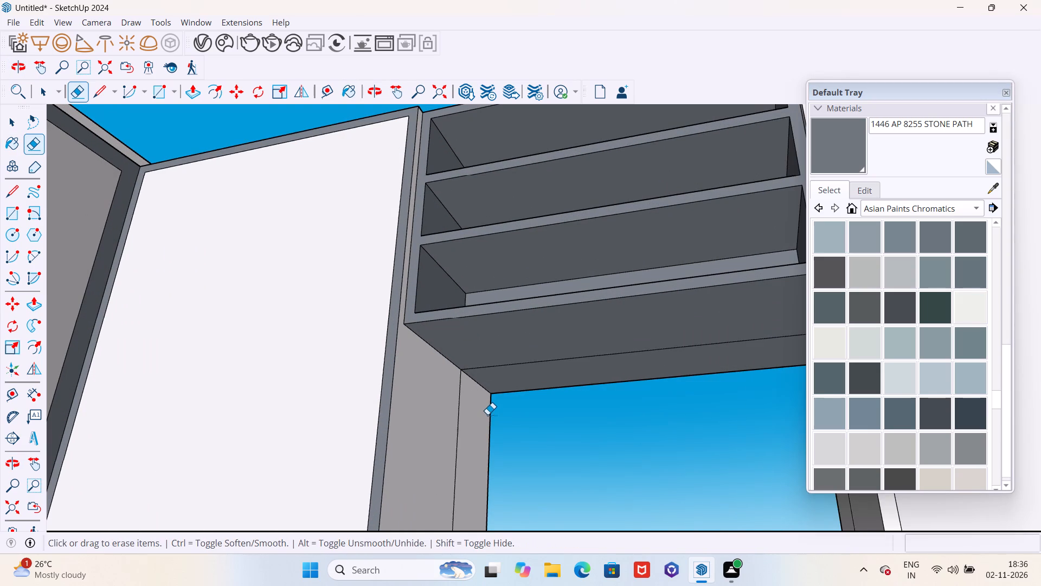
Erase the line dividing the shelf unit's bottom face from the strip above the window.
scroll(483, 376, "down", 4)
left_click(526, 367)
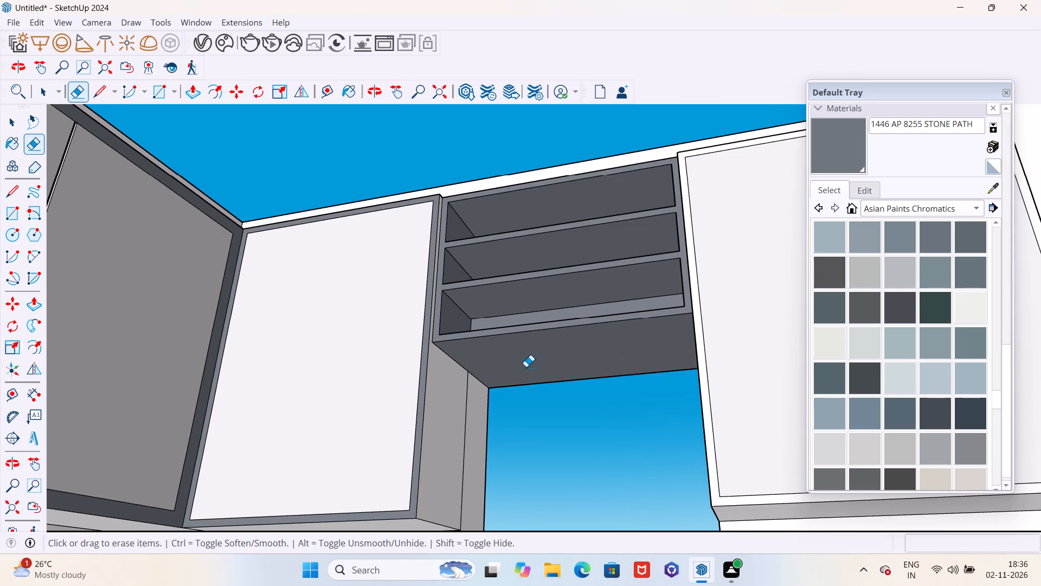
Sample AP 8255 STONE PATH and paint the frame around the adjoining wall's upper door beyond the open shelves.
middle_click_drag(526, 367, 663, 451)
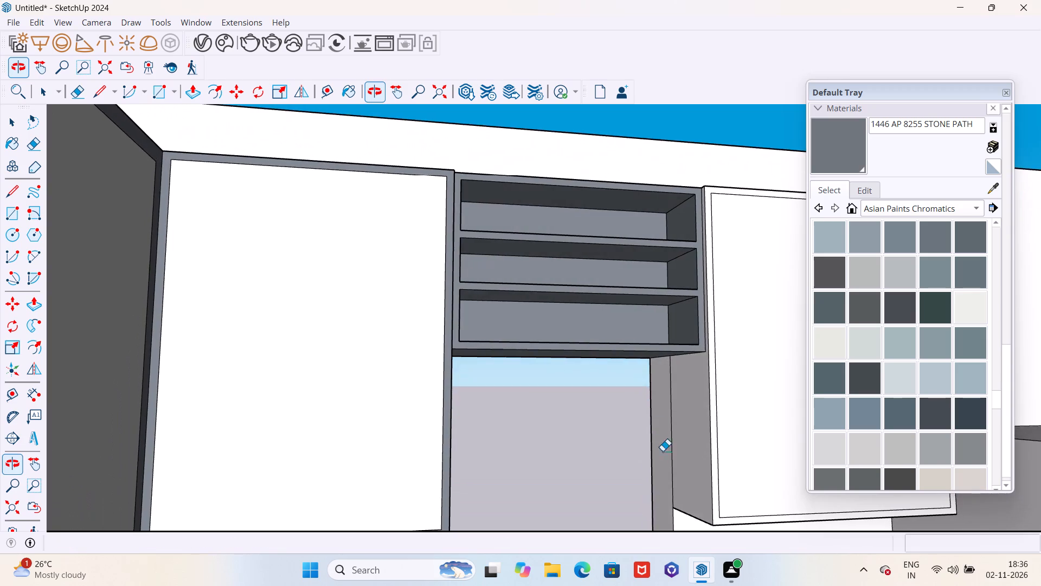
scroll(614, 399, "down", 4)
middle_click_drag(616, 398, 609, 469)
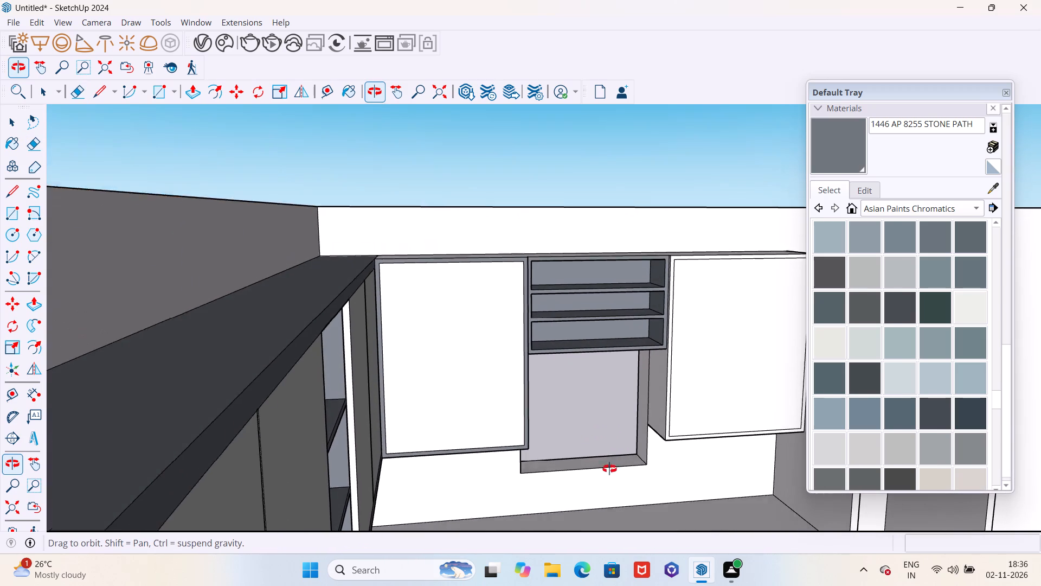
middle_click_drag(609, 469, 609, 471)
scroll(675, 380, "up", 5)
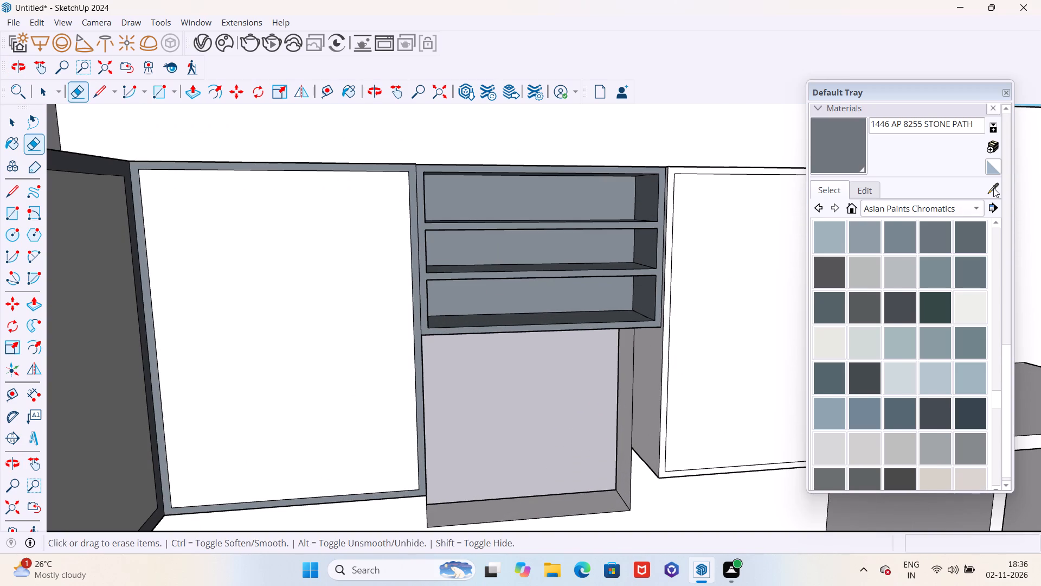
left_click(993, 188)
left_click(609, 205)
scroll(689, 250, "up", 8)
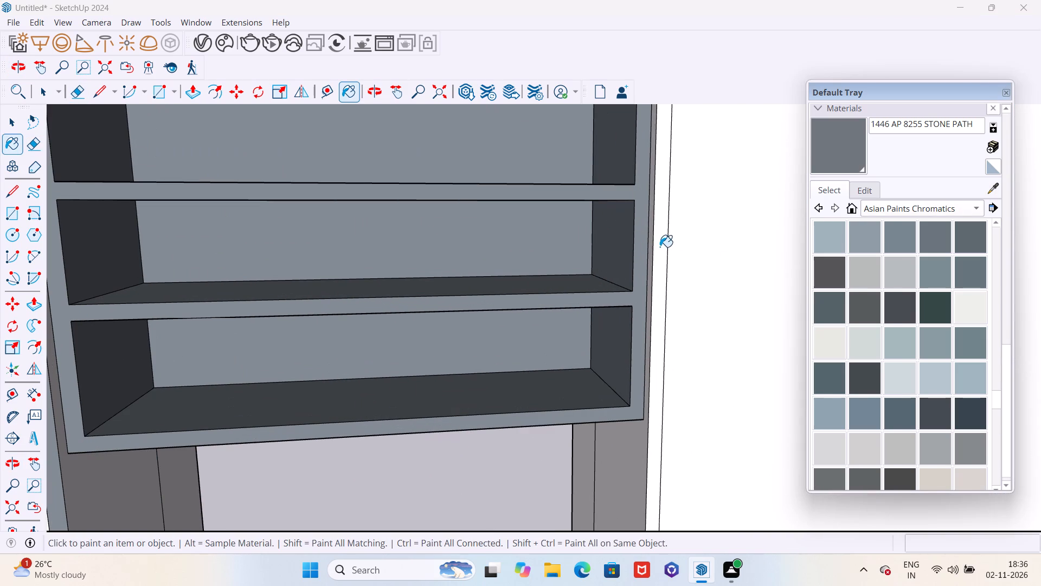
left_click(660, 246)
Paint the top face of the adjoining wall's upper cabinets with AP 8255 STONE PATH.
scroll(433, 275, "down", 7)
middle_click_drag(496, 288, 113, 367)
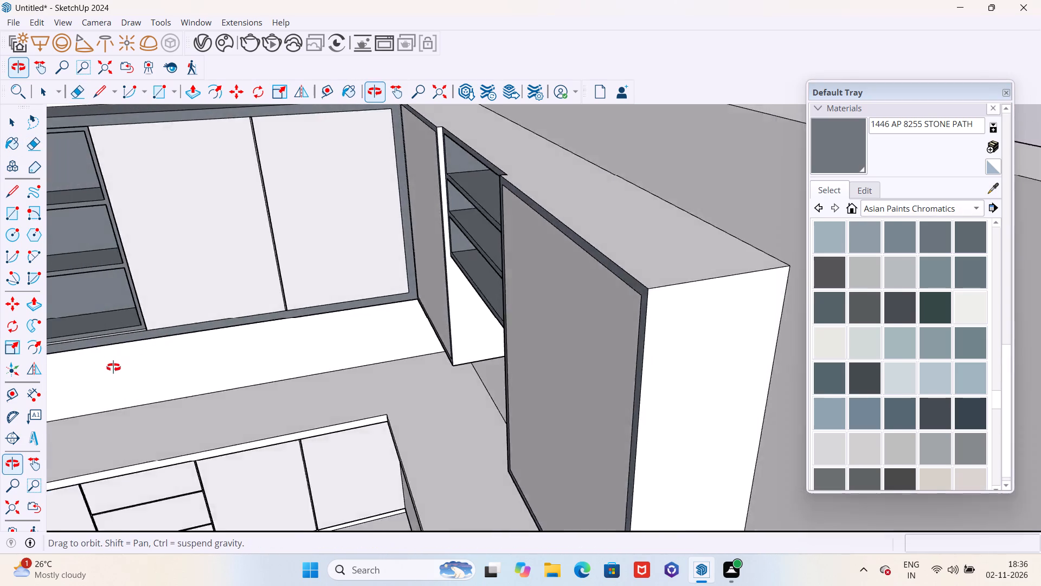
middle_click_drag(113, 367, 427, 289)
scroll(453, 257, "down", 11)
middle_click_drag(477, 265, 541, 317)
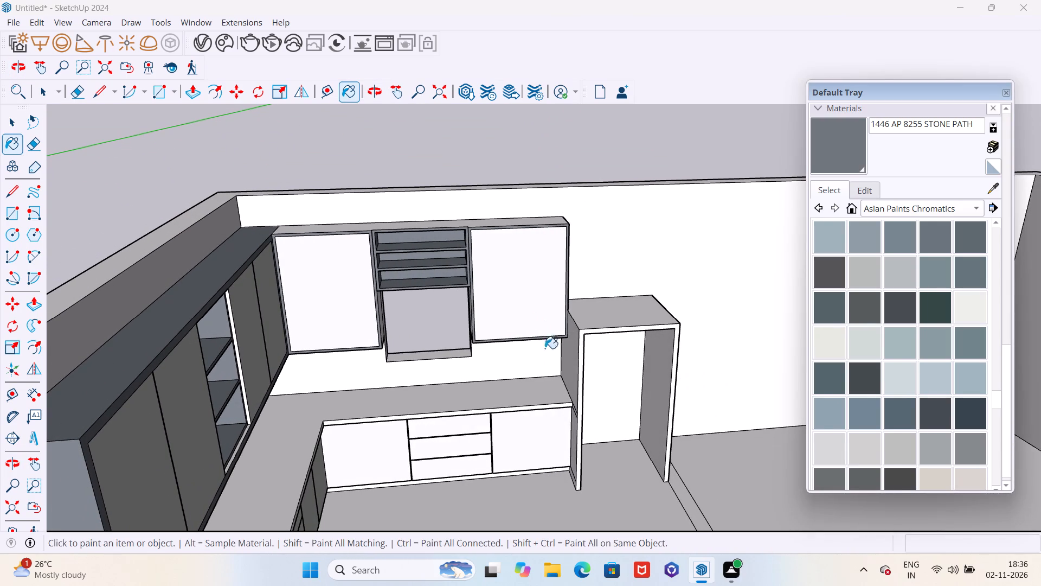
scroll(535, 412, "up", 1)
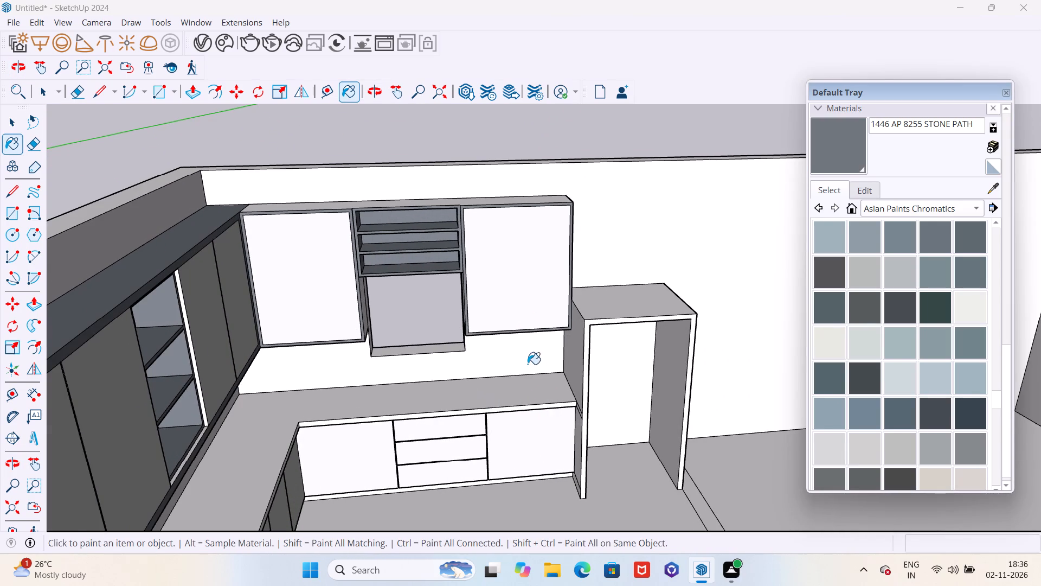
scroll(528, 364, "down", 4)
middle_click_drag(526, 365, 277, 345)
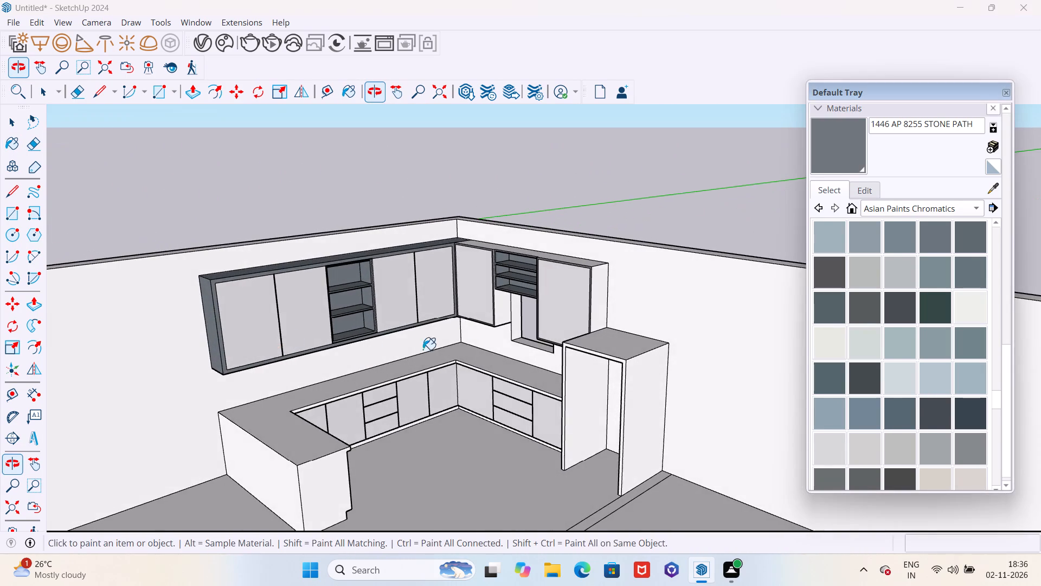
scroll(606, 366, "down", 4)
middle_click_drag(501, 364, 687, 379)
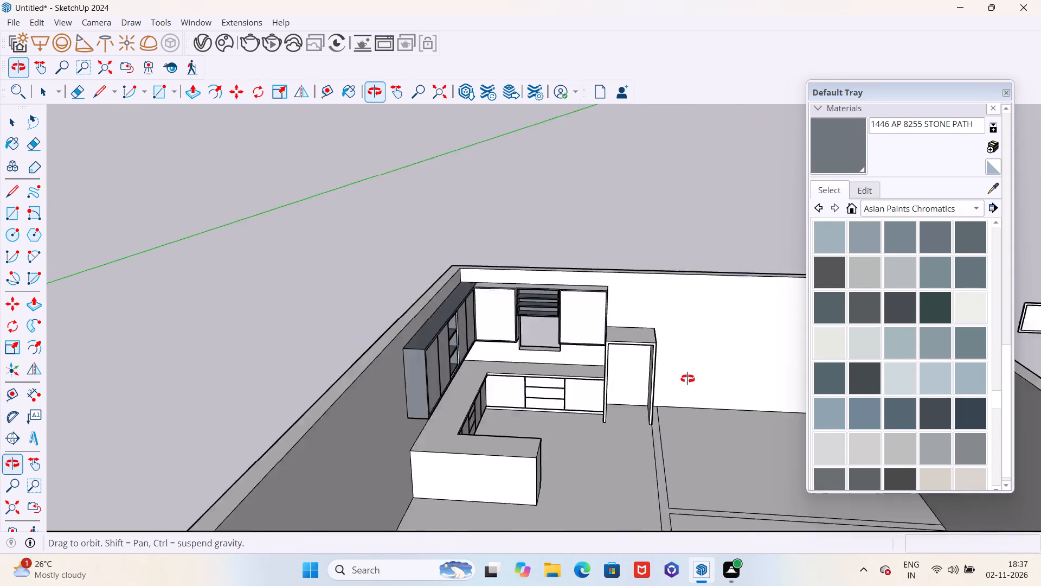
middle_click_drag(687, 379, 678, 486)
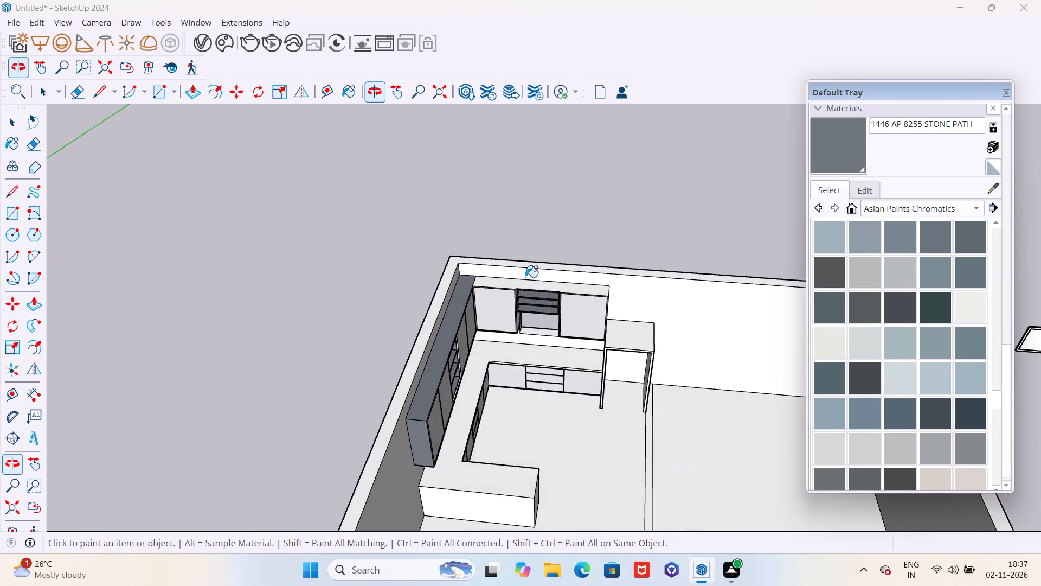
scroll(523, 275, "up", 10)
left_click(587, 297)
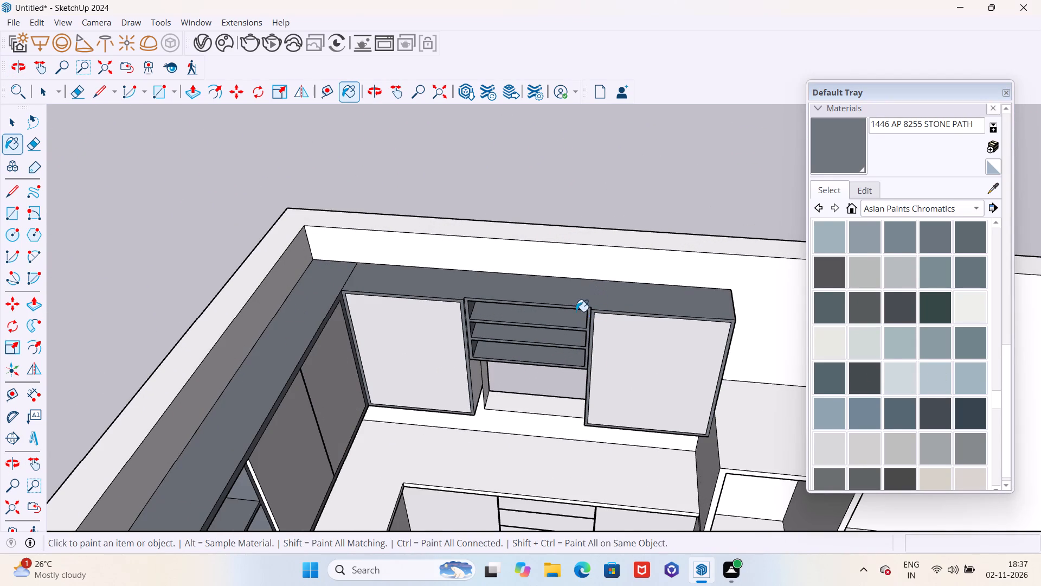
Paint the underside of the adjoining wall's upper cabinet beyond the open shelves with AP 8255 STONE PATH.
scroll(576, 311, "down", 4)
middle_click_drag(570, 346, 536, 46)
middle_click_drag(574, 235, 611, 415)
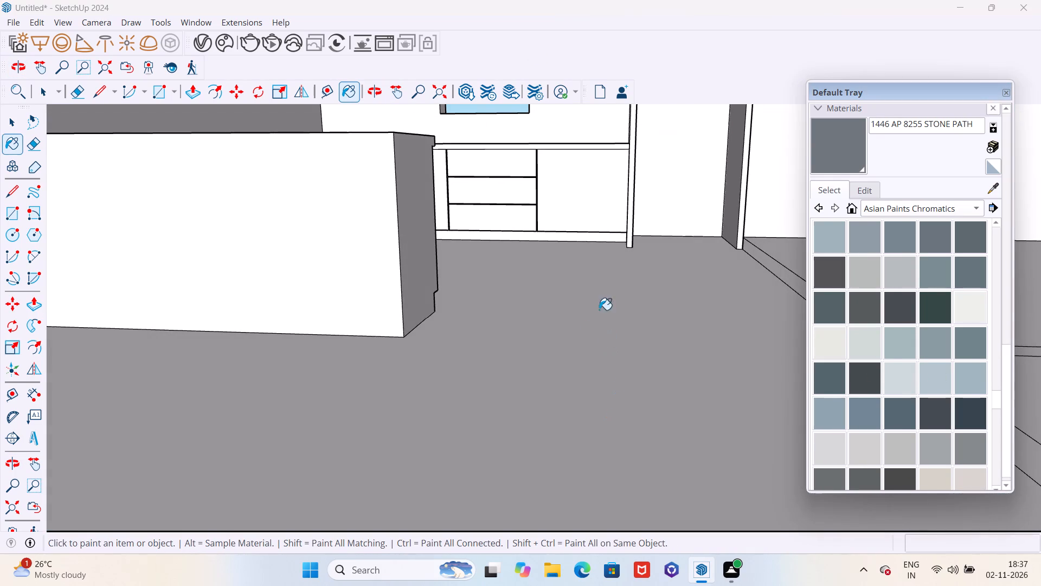
scroll(576, 371, "down", 7)
scroll(584, 118, "up", 16)
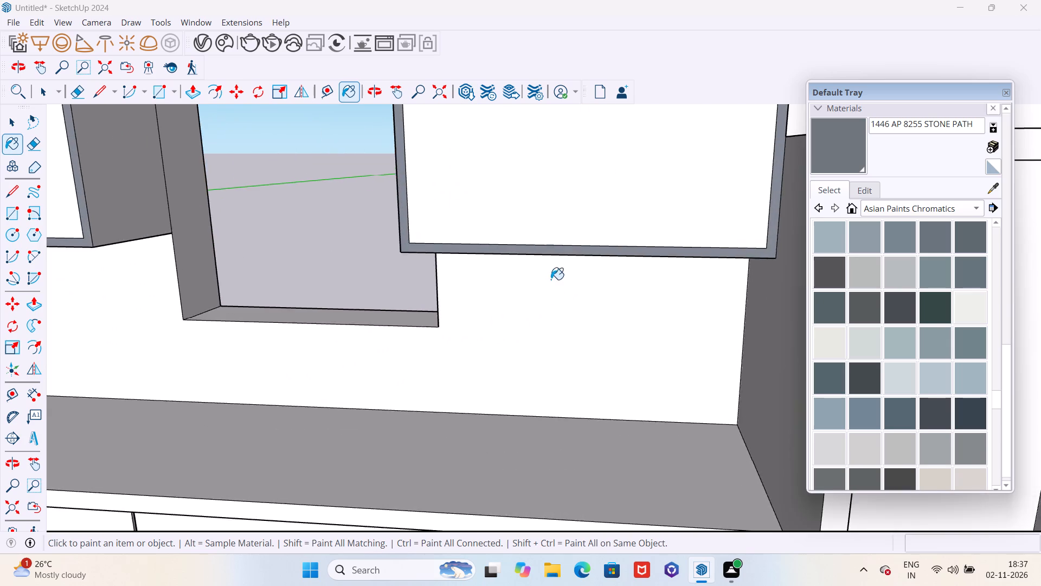
middle_click_drag(551, 278, 569, 118)
left_click(590, 253)
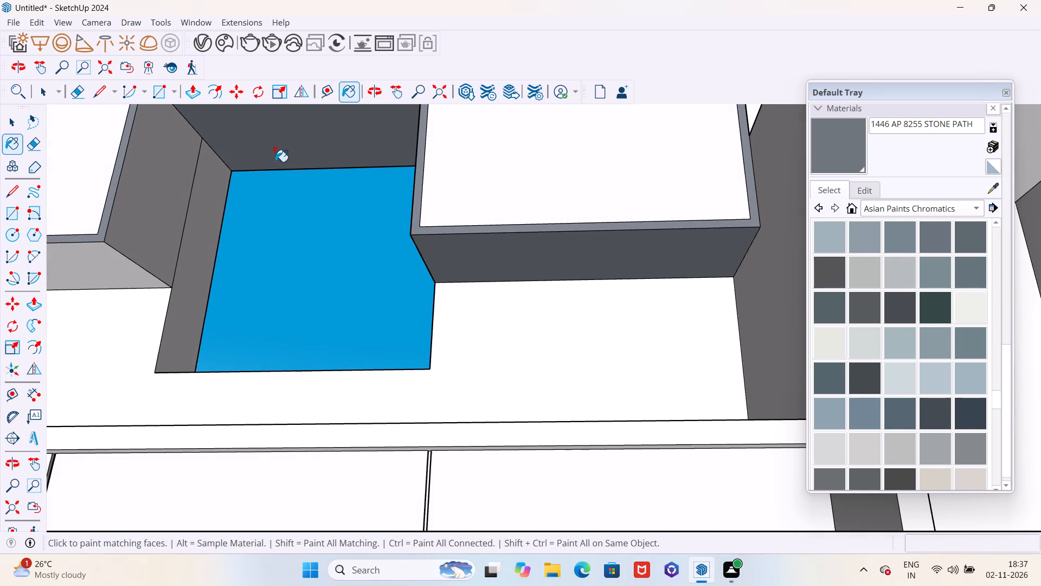
Paint the corner upper cabinet's exposed side beside the window and its underside with AP 8255 STONE PATH.
middle_click_drag(275, 162, 586, 214, "shift")
scroll(527, 246, "up", 5)
left_click(526, 240)
scroll(403, 190, "down", 6)
left_click(420, 297)
Examine the upper cabinets and base units of the whole kitchen for faces that still need colour.
scroll(577, 246, "down", 6)
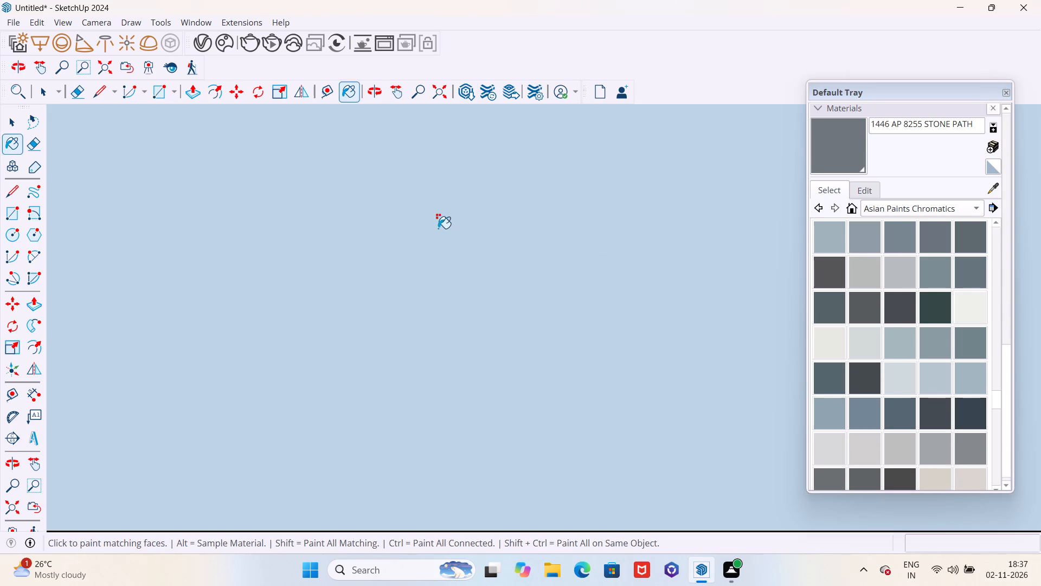
middle_click_drag(436, 264, 425, 502, "shift")
middle_click_drag(412, 219, 399, 482, "shift")
middle_click_drag(488, 260, 407, 418, "shift")
middle_click_drag(547, 320, 391, 453)
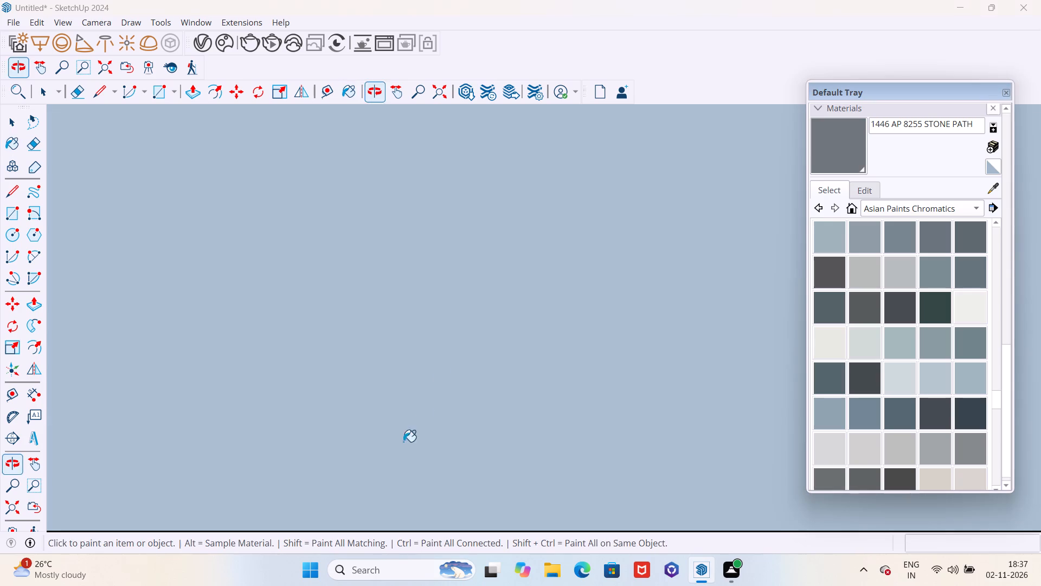
scroll(420, 396, "down", 13)
middle_click_drag(507, 273, 306, 575)
scroll(370, 282, "down", 13)
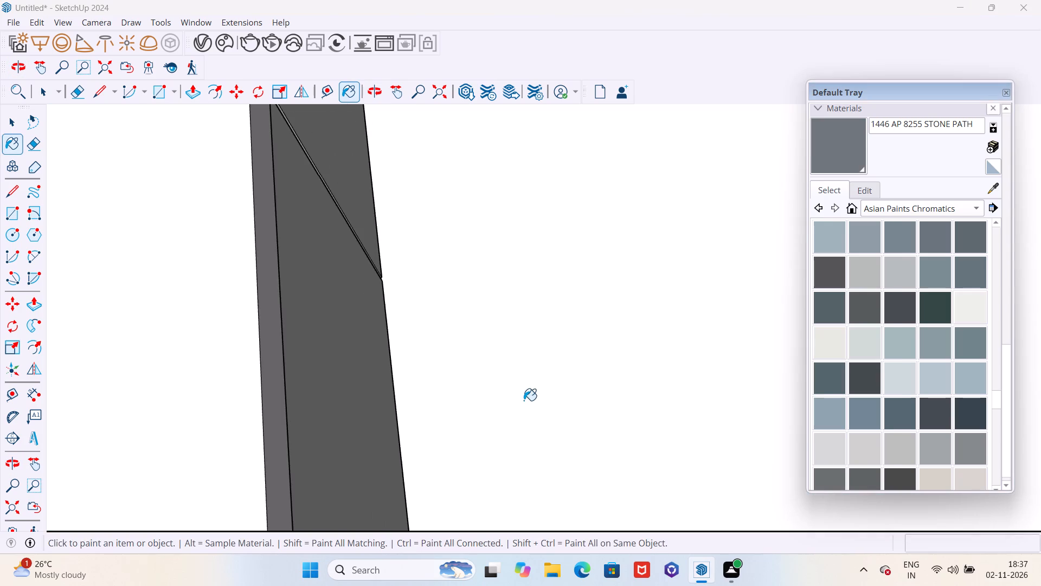
scroll(524, 400, "down", 8)
middle_click_drag(516, 399, 424, 331)
scroll(463, 340, "down", 7)
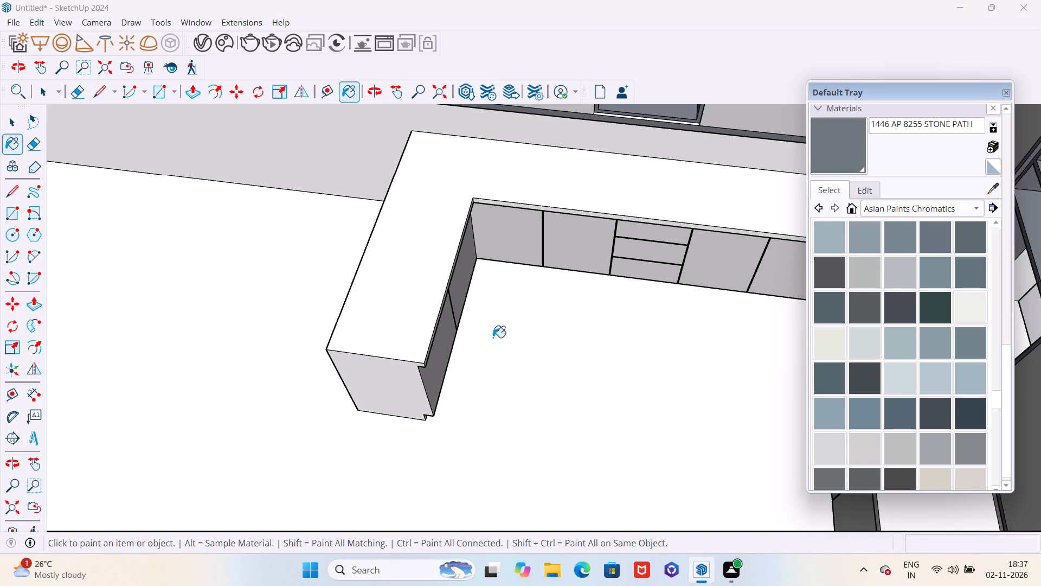
middle_click_drag(565, 264, 644, 209)
scroll(646, 203, "up", 1)
scroll(637, 213, "down", 5)
middle_click_drag(592, 345, 789, 138)
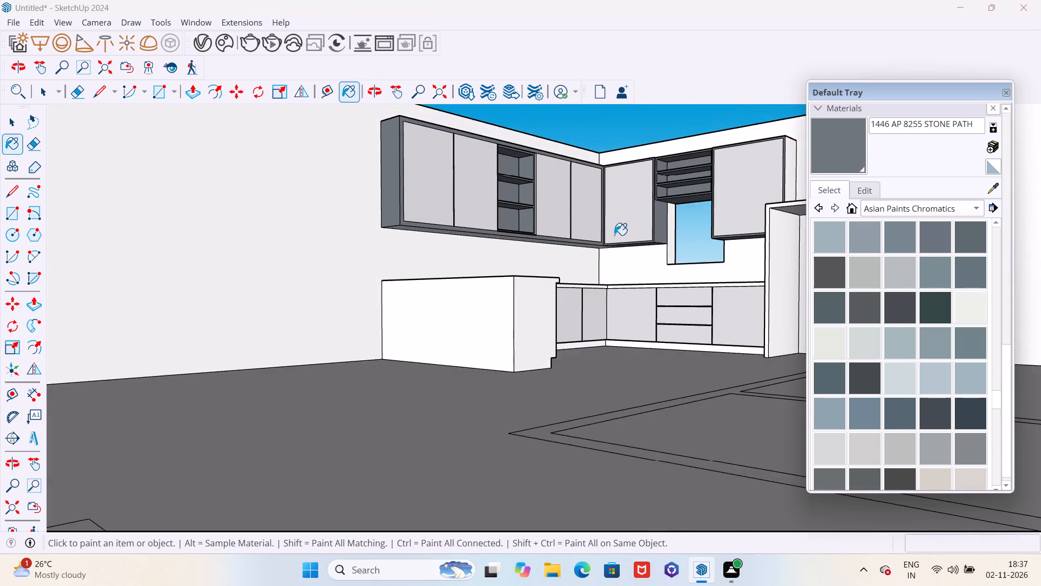
Paint the underside of the upper cabinets on the wall with the tall open shelves with AP 8255 STONE PATH.
scroll(610, 239, "up", 11)
scroll(544, 271, "up", 1)
middle_click_drag(545, 271, 561, 232)
scroll(545, 258, "up", 6)
left_click(545, 258)
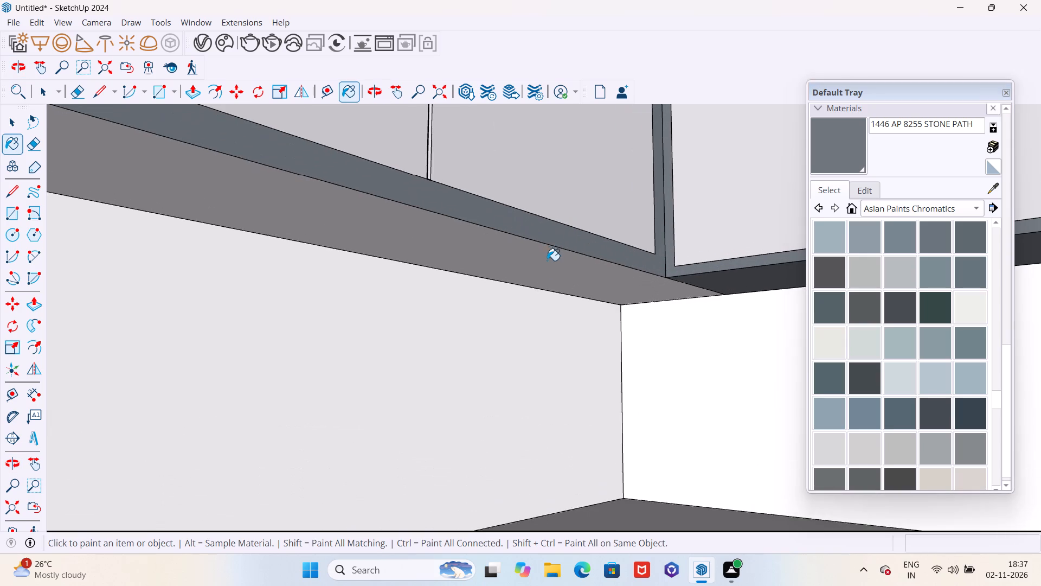
Examine the upper cabinets, countertop and base units around the corner for faces that still need colour.
scroll(629, 321, "down", 12)
scroll(588, 284, "down", 3)
middle_click_drag(588, 263, 585, 298)
scroll(476, 290, "down", 3)
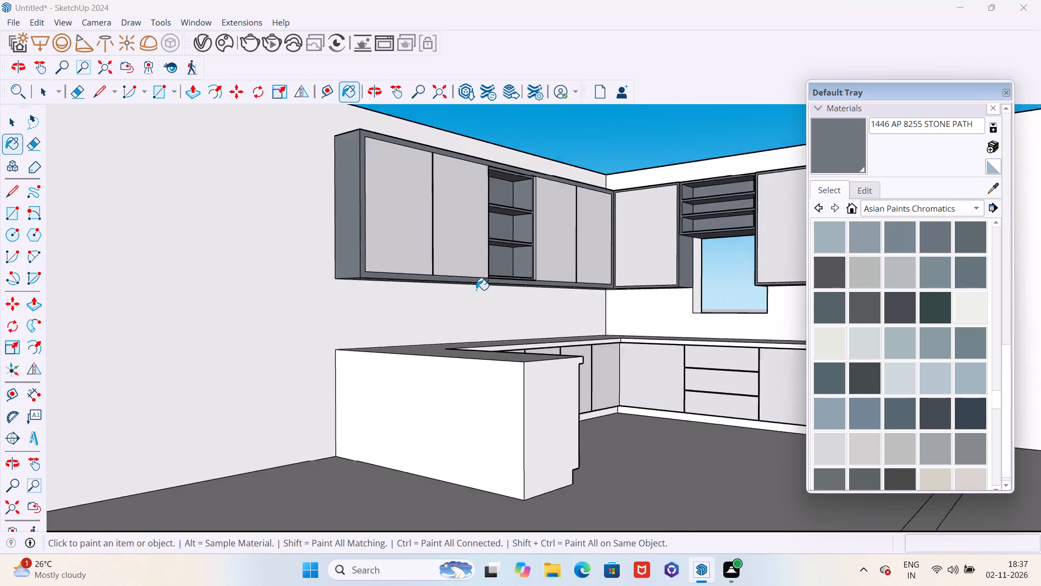
middle_click_drag(482, 290, 525, 302)
scroll(601, 277, "up", 5)
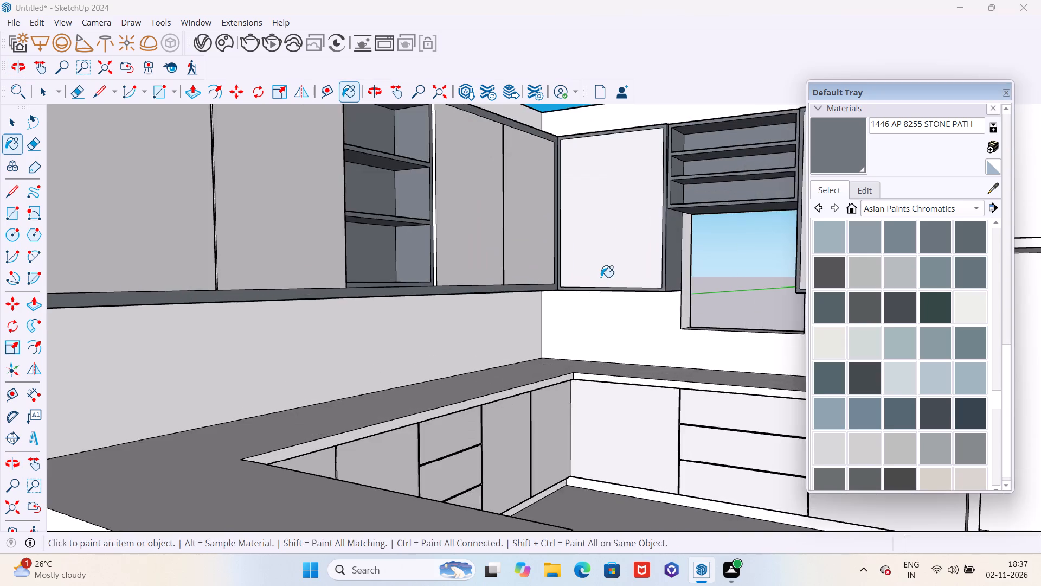
scroll(601, 277, "up", 1)
middle_click_drag(605, 296, 522, 348)
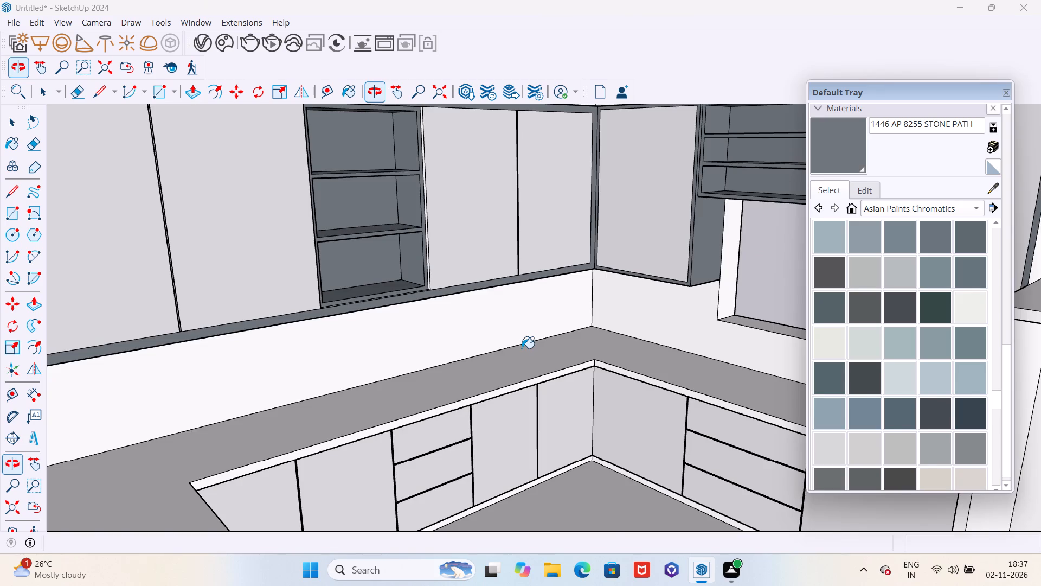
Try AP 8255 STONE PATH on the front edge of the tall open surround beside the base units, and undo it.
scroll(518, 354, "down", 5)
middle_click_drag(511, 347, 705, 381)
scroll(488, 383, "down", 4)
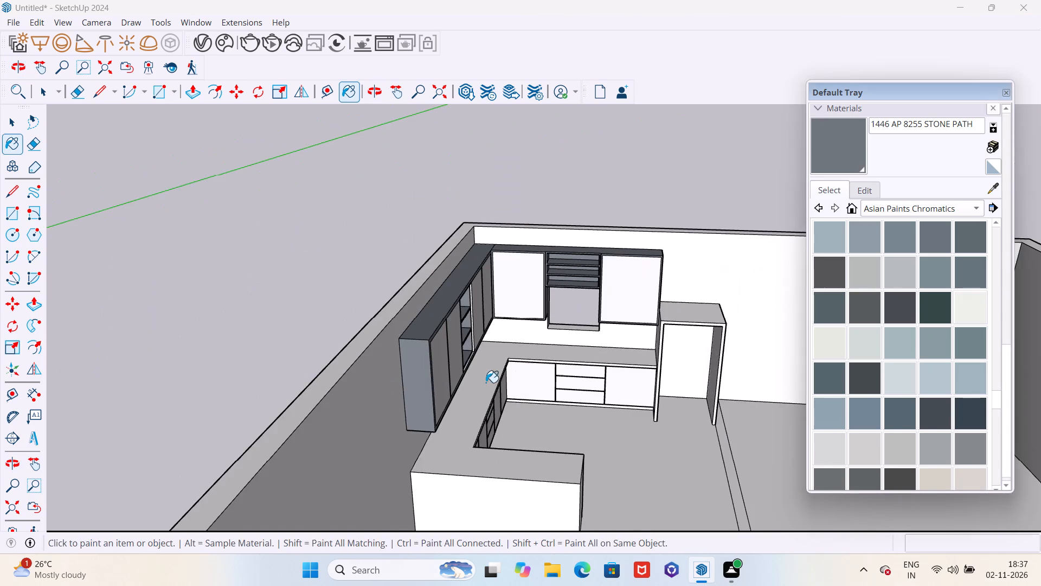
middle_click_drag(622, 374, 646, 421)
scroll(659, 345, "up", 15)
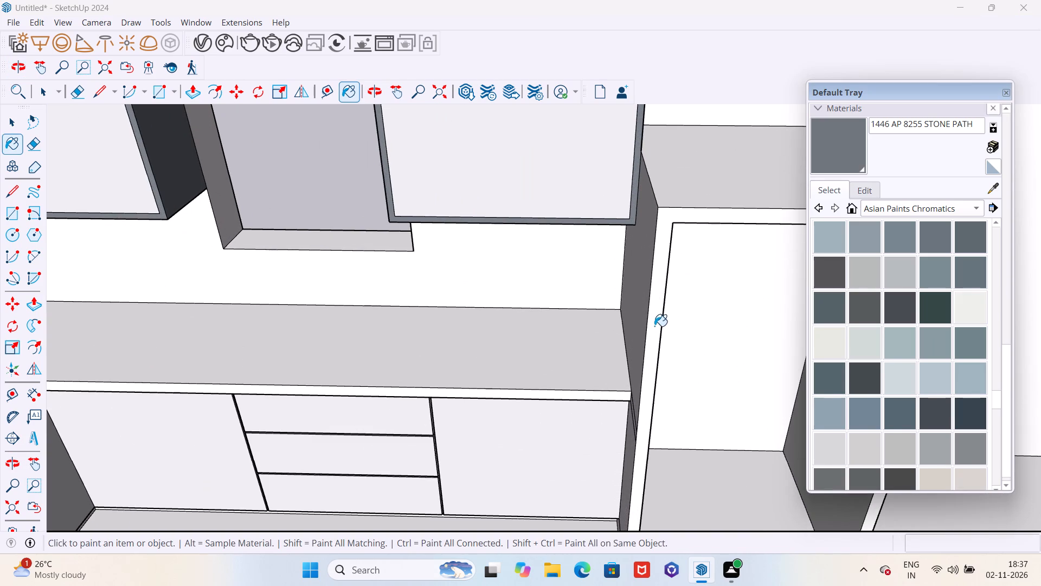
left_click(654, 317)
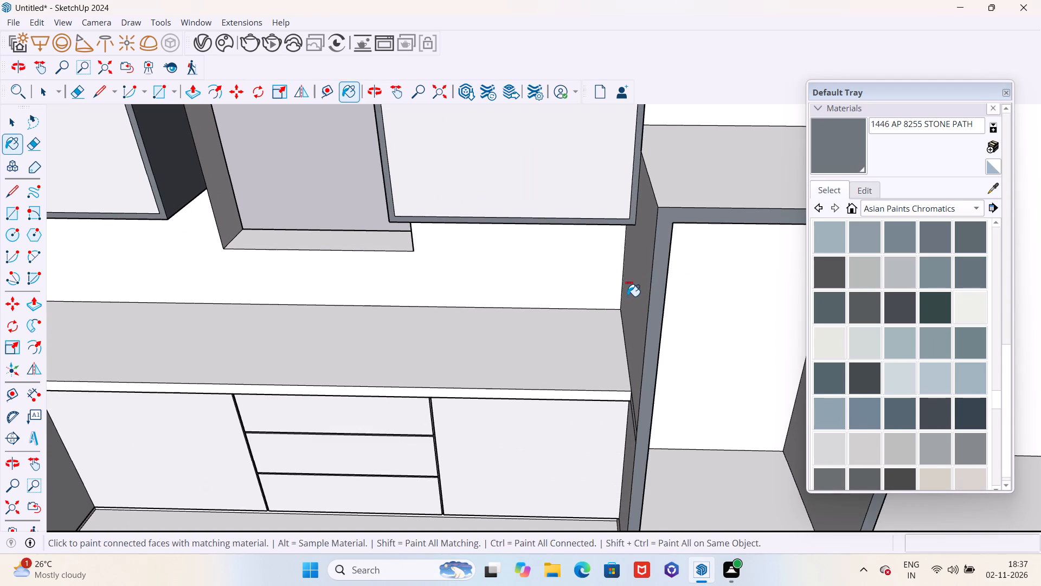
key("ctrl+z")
Paint the plinth below the window wall's base units with AP 8255 STONE PATH.
scroll(562, 295, "down", 5)
middle_click_drag(551, 376, 524, 308)
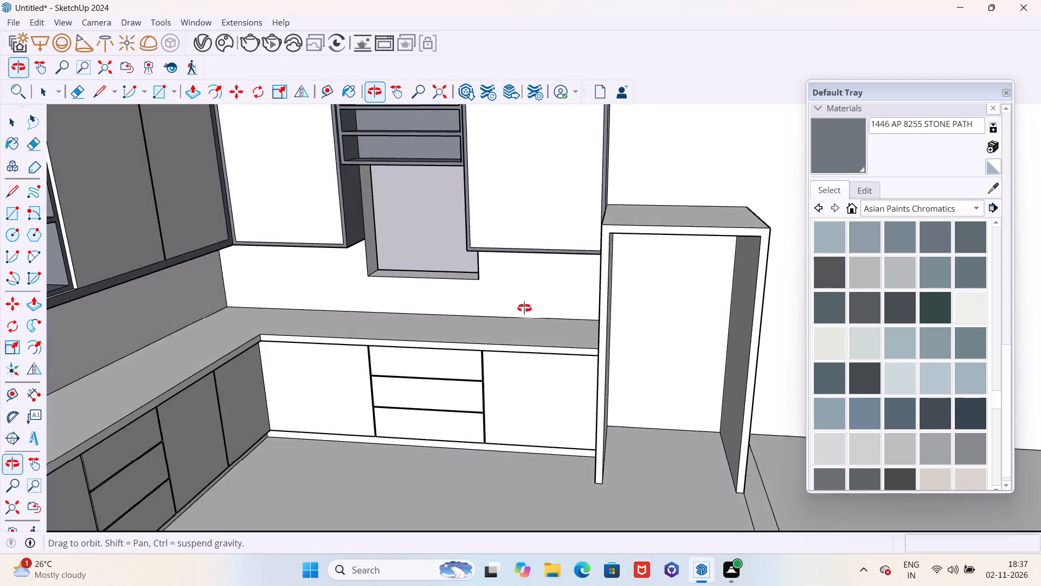
middle_click_drag(524, 308, 524, 308)
scroll(554, 439, "up", 12)
left_click(564, 464)
Paint the plinth below the adjoining wall's base units with AP 8255 STONE PATH.
scroll(601, 458, "down", 11)
scroll(569, 397, "down", 9)
middle_click_drag(565, 417, 301, 397)
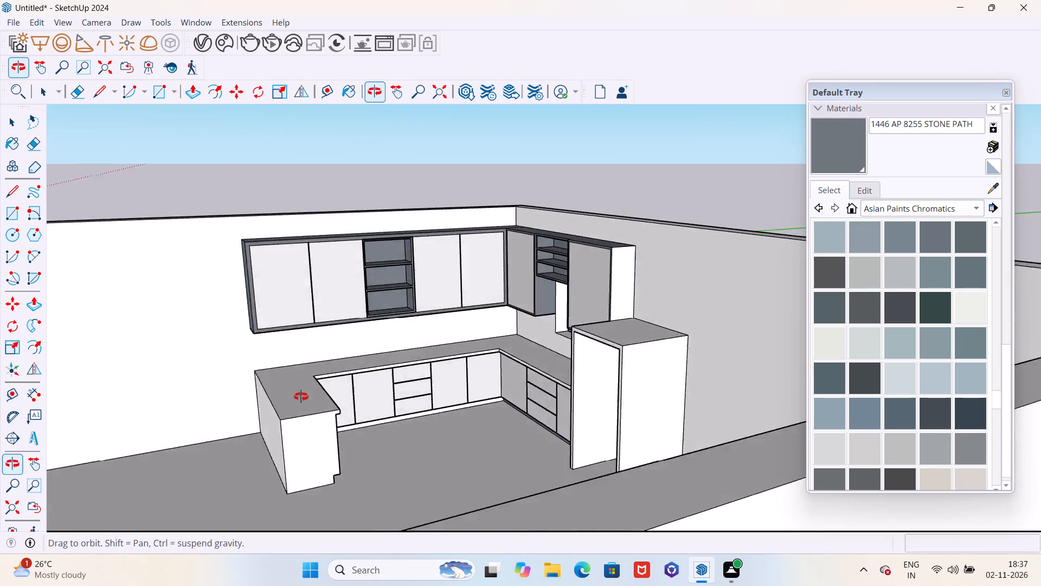
middle_click_drag(301, 397, 329, 418)
scroll(381, 434, "up", 18)
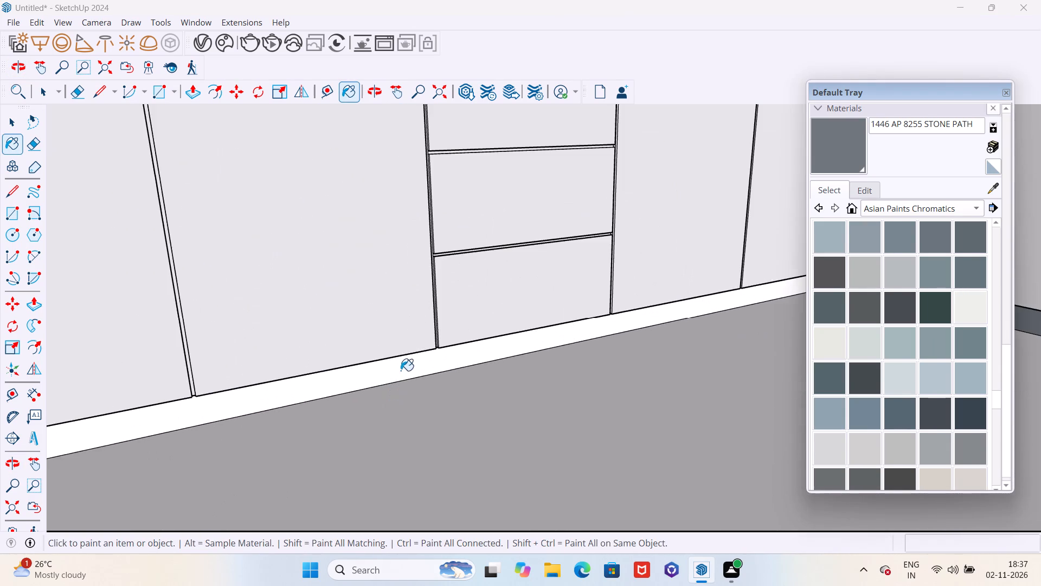
left_click(401, 371)
Paint the plinth below the peninsula's inner cabinet fronts with AP 8255 STONE PATH.
scroll(528, 352, "down", 13)
middle_click_drag(566, 367, 417, 375)
scroll(399, 418, "up", 7)
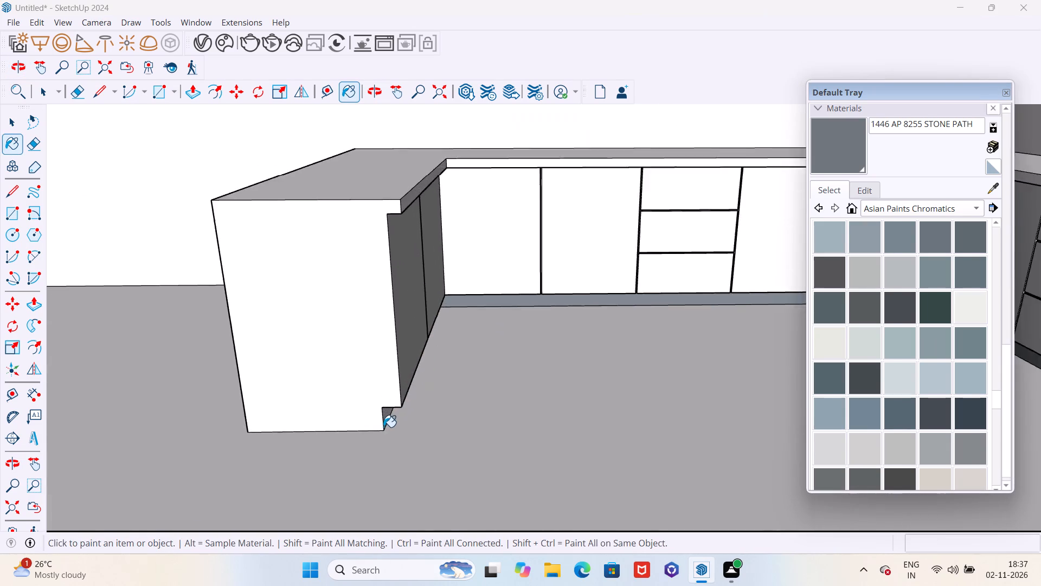
scroll(383, 427, "up", 12)
left_click(393, 407)
Examine the whole kitchen, including plinths, peninsula and tall surround, for parts that still need colour.
scroll(414, 423, "down", 6)
middle_click_drag(444, 428, 350, 432)
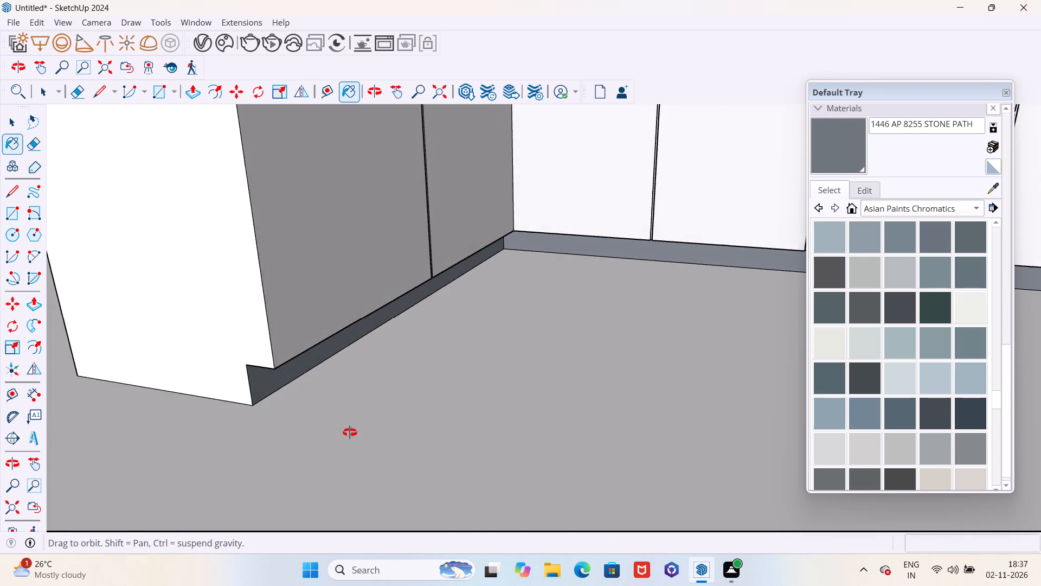
middle_click_drag(350, 432, 349, 433)
scroll(449, 451, "down", 7)
middle_click_drag(426, 438, 505, 442)
scroll(460, 434, "down", 5)
scroll(515, 379, "down", 4)
middle_click_drag(497, 387, 670, 402)
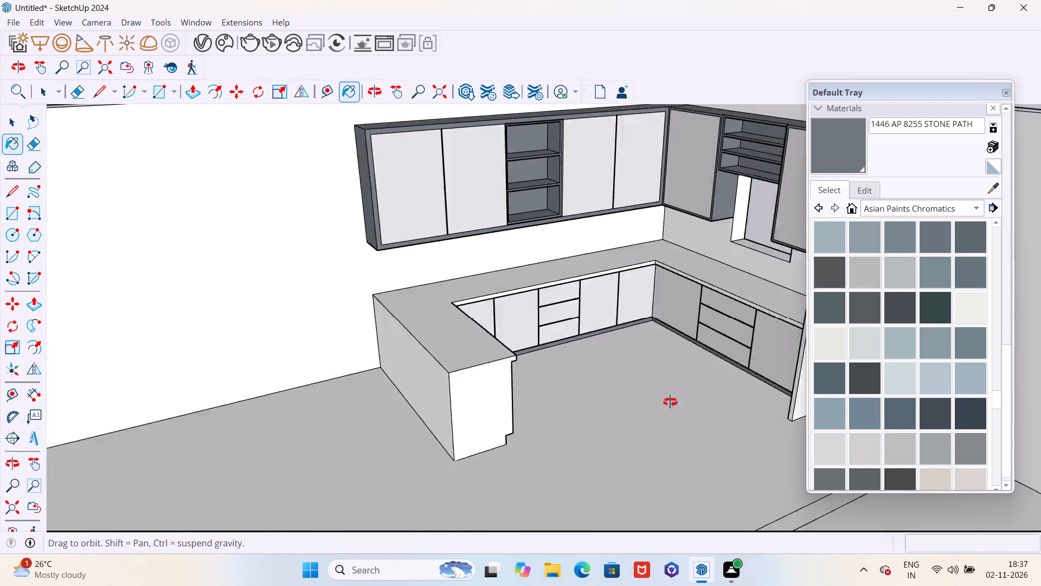
middle_click_drag(670, 402, 766, 390)
scroll(600, 390, "down", 4)
middle_click_drag(583, 396, 710, 385)
scroll(692, 330, "up", 13)
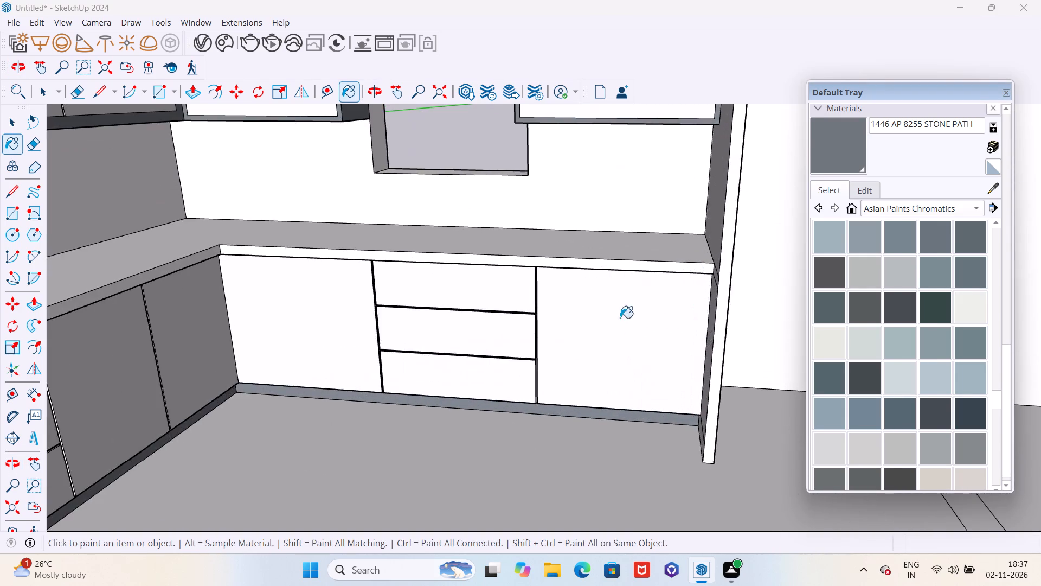
scroll(595, 350, "down", 5)
middle_click_drag(560, 409, 491, 431)
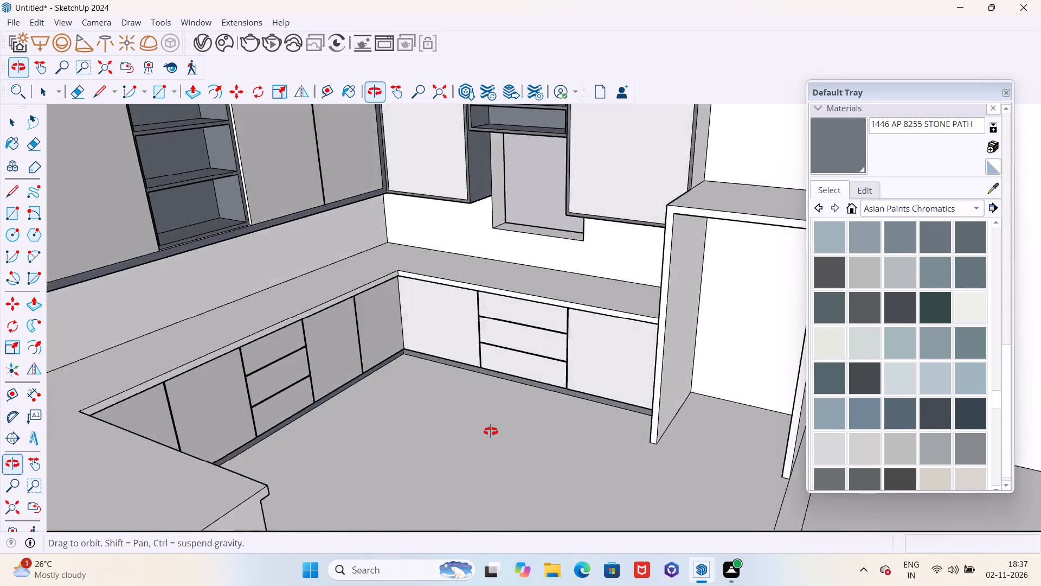
middle_click_drag(491, 431, 547, 432)
scroll(552, 434, "down", 4)
middle_click_drag(514, 435, 558, 429)
scroll(570, 425, "down", 2)
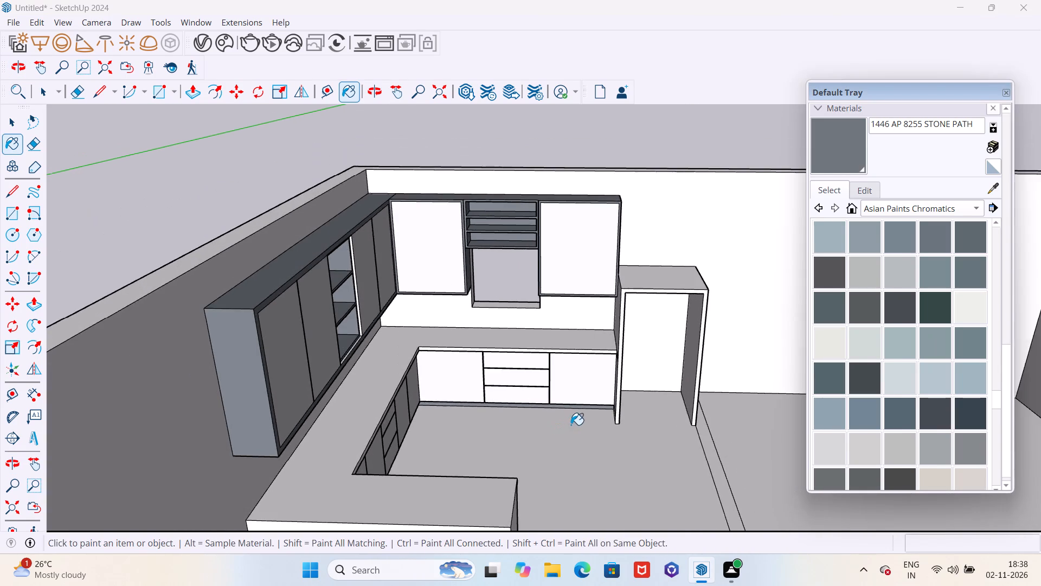
scroll(571, 425, "down", 1)
middle_click_drag(584, 432, 524, 442)
scroll(543, 445, "down", 3)
scroll(543, 445, "up", 1)
middle_click_drag(543, 445, 446, 400)
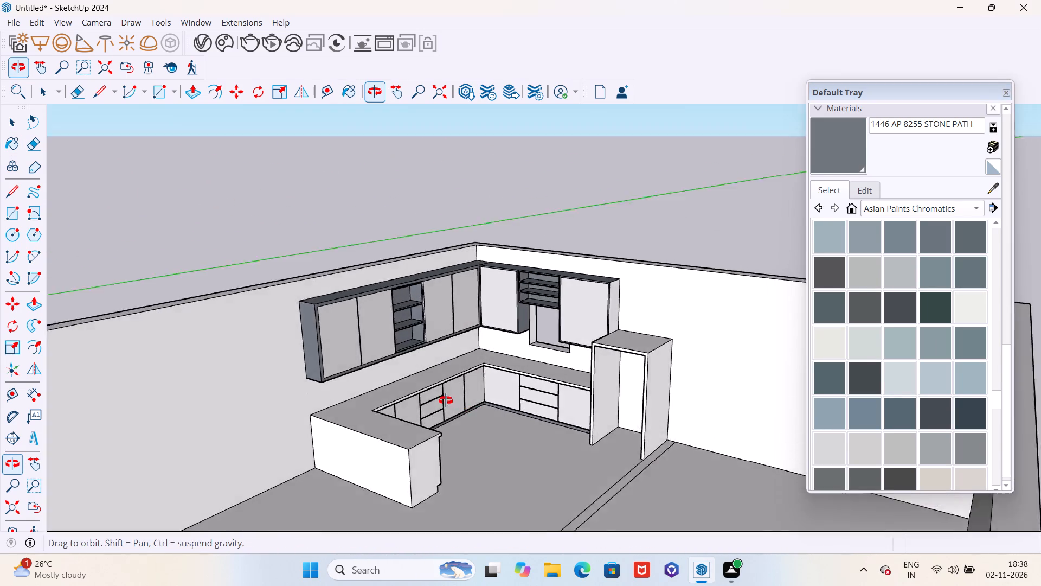
middle_click_drag(446, 400, 515, 406)
Paint the frame's front face and outer edge on the detached framed panel outside the room with AP 8255 STONE PATH.
scroll(552, 387, "down", 14)
scroll(616, 399, "up", 7)
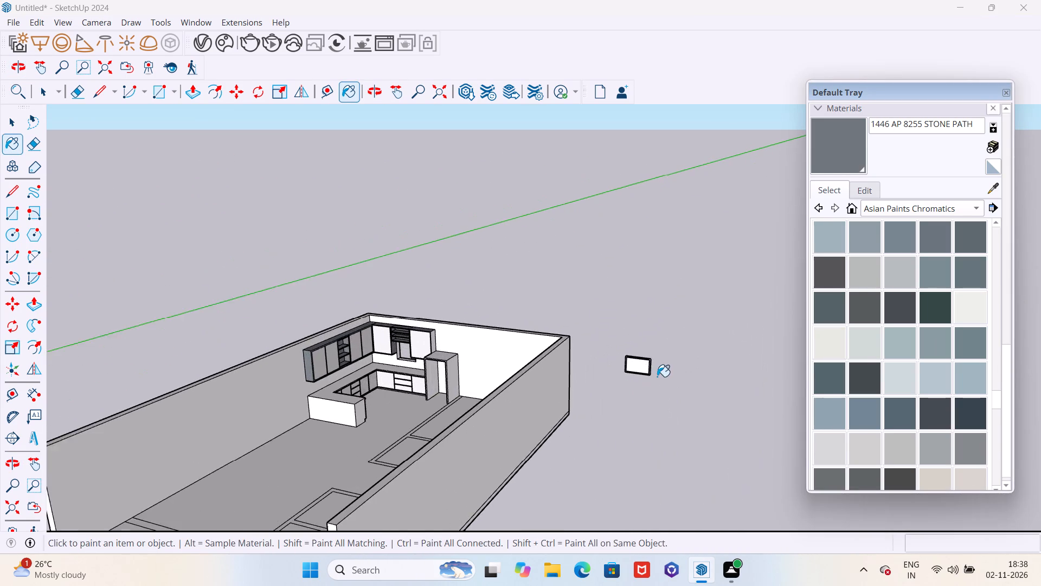
scroll(657, 377, "up", 10)
scroll(648, 370, "down", 2)
scroll(648, 368, "up", 15)
left_click(626, 353)
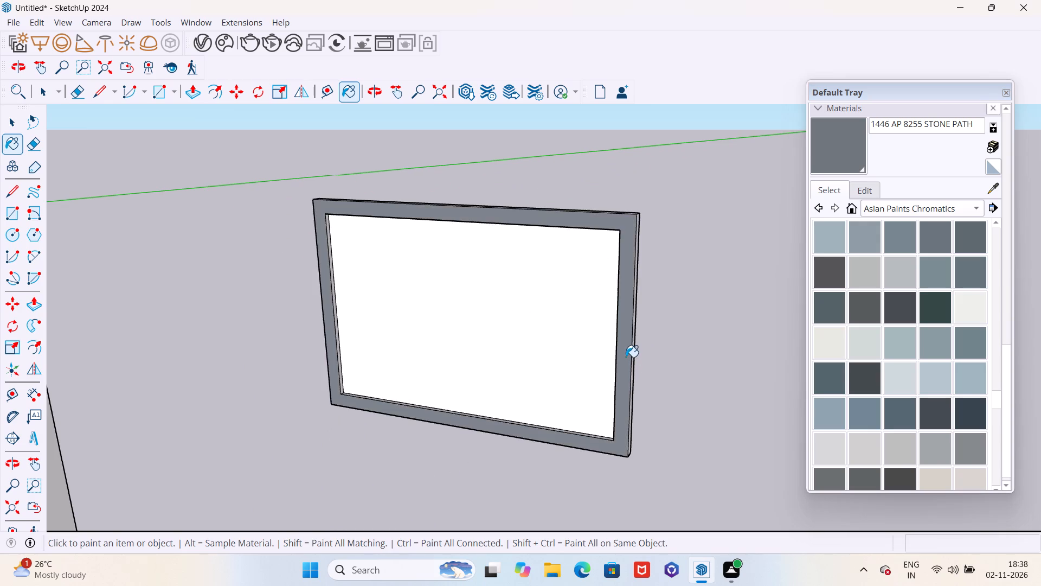
middle_click_drag(624, 361, 431, 380)
scroll(579, 311, "up", 4)
scroll(572, 290, "down", 4)
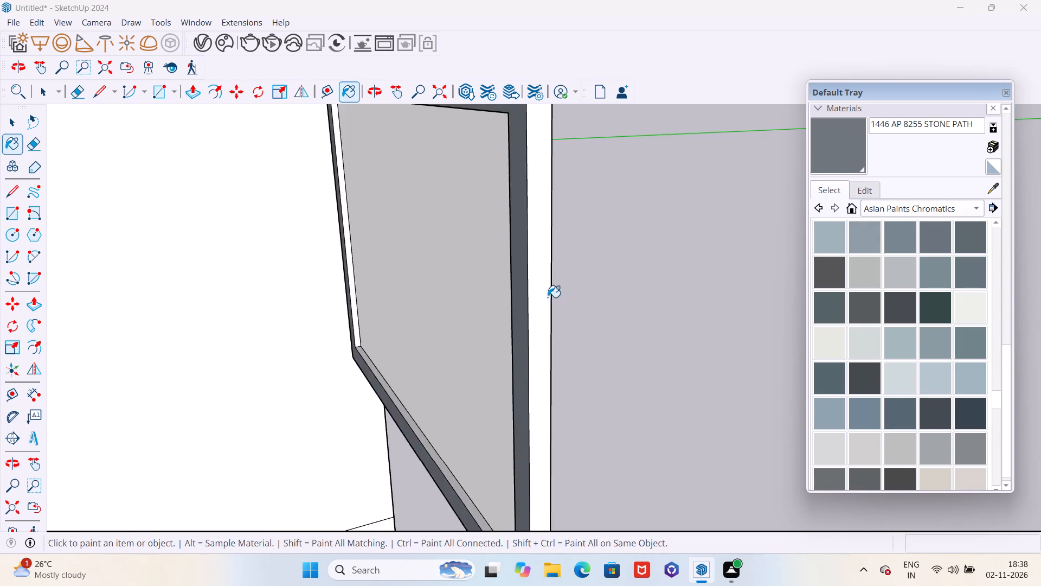
left_click(560, 234)
left_click(551, 186)
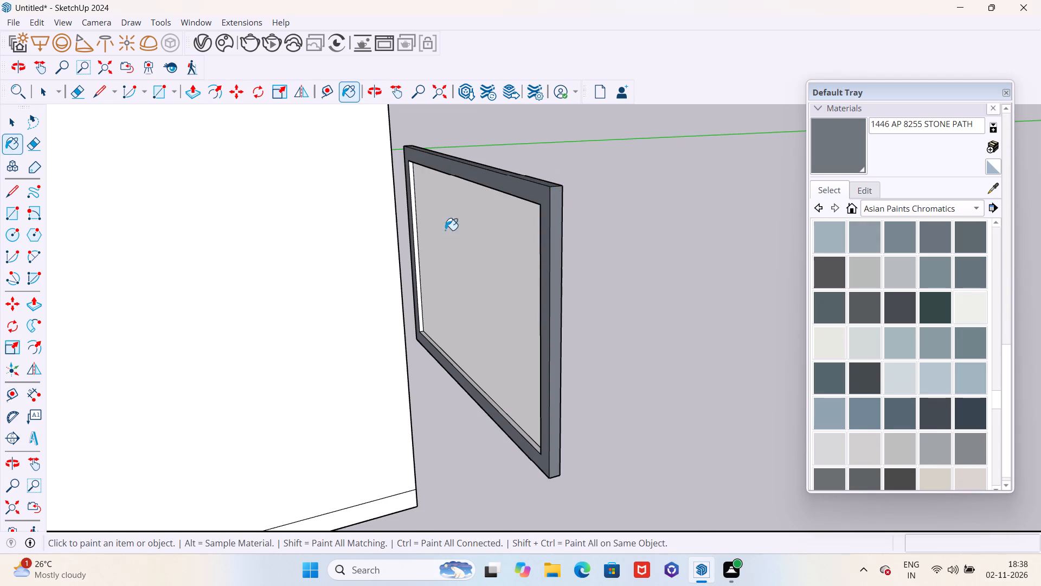
Paint one inner vertical edge and the inner bottom edge of the detached frame's front side with AP 8255 STONE PATH.
scroll(426, 243, "up", 9)
left_click(418, 247)
scroll(413, 243, "down", 6)
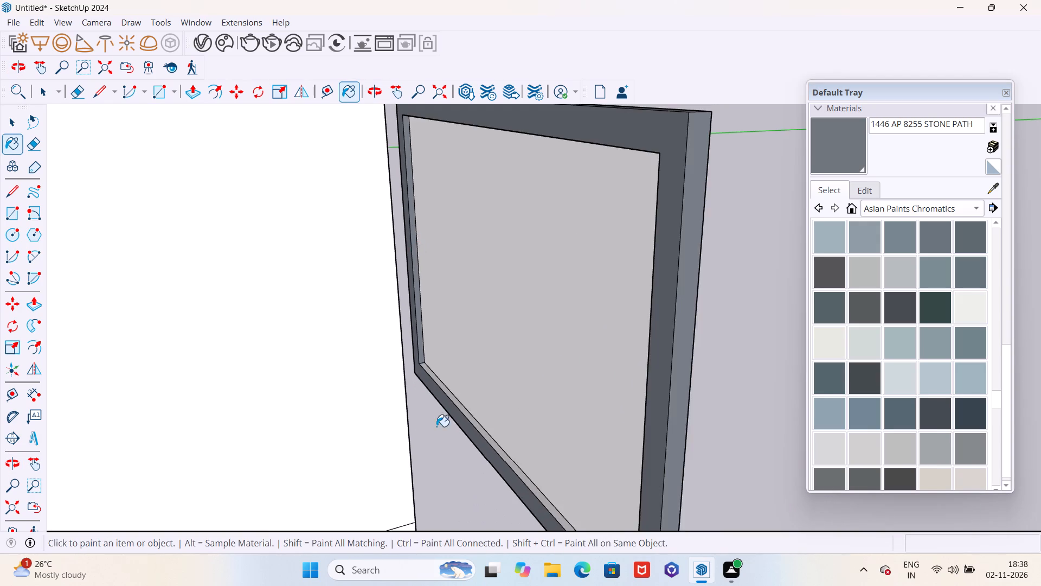
scroll(444, 428, "up", 6)
scroll(466, 403, "down", 5)
scroll(550, 327, "up", 4)
left_click(552, 341)
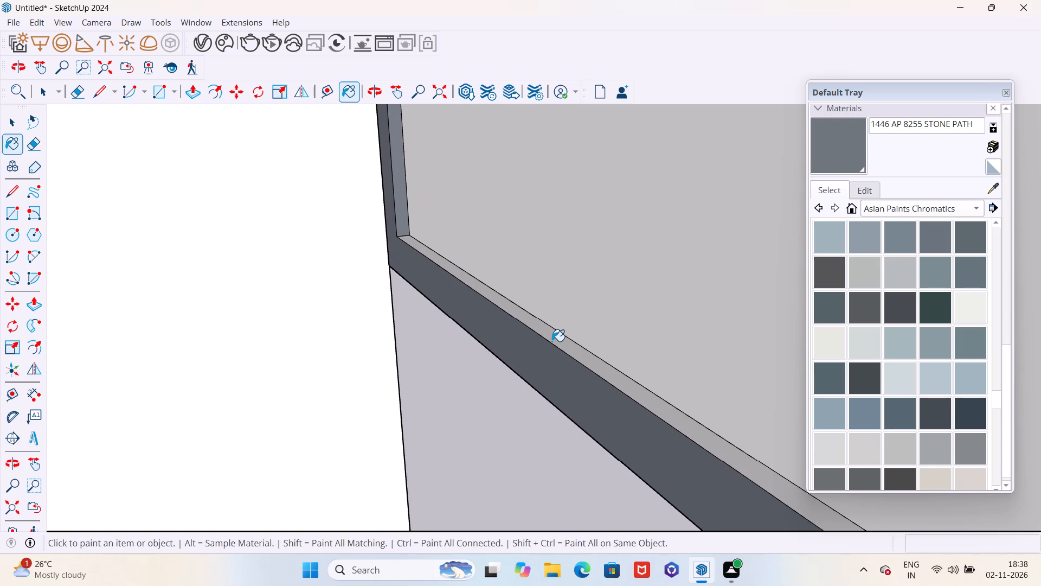
Paint the detached frame's reverse face, one inner vertical edge and the inner bottom edge there with AP 8255 STONE PATH.
scroll(455, 311, "down", 8)
middle_click_drag(458, 337, 219, 364)
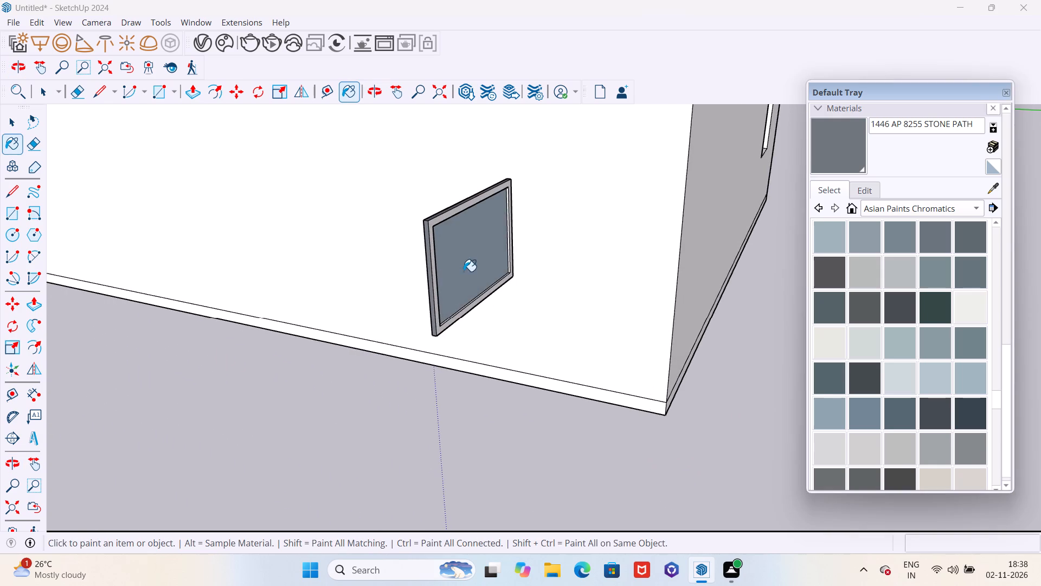
scroll(464, 271, "up", 4)
left_click(415, 252)
scroll(528, 247, "up", 11)
left_click(529, 243)
scroll(503, 360, "up", 9)
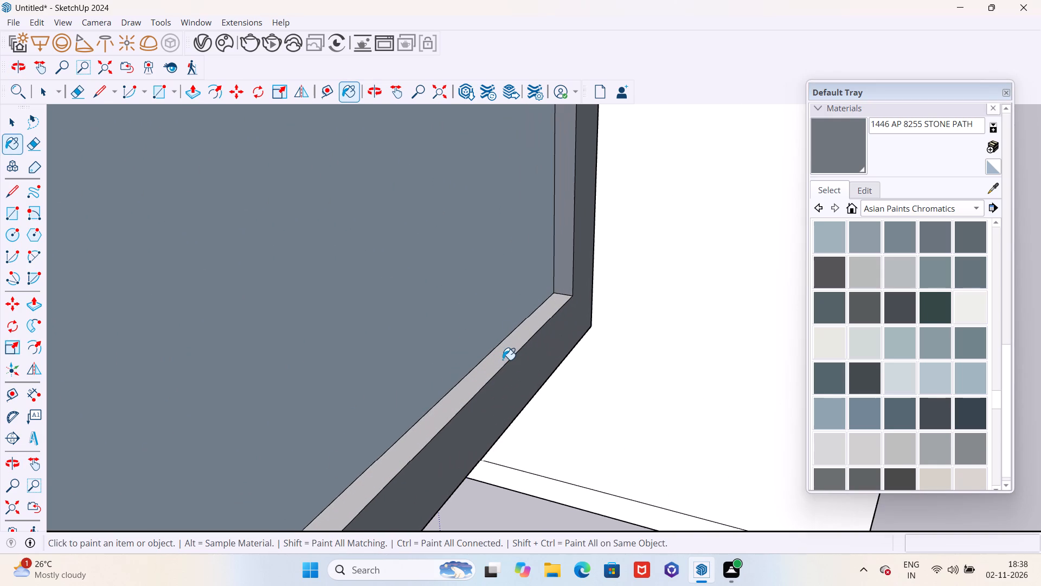
left_click(503, 360)
Paint the remaining inner vertical edge and the inner top edge of the detached frame's reverse side with AP 8255 STONE PATH.
scroll(508, 360, "down", 20)
middle_click_drag(508, 362, 295, 335)
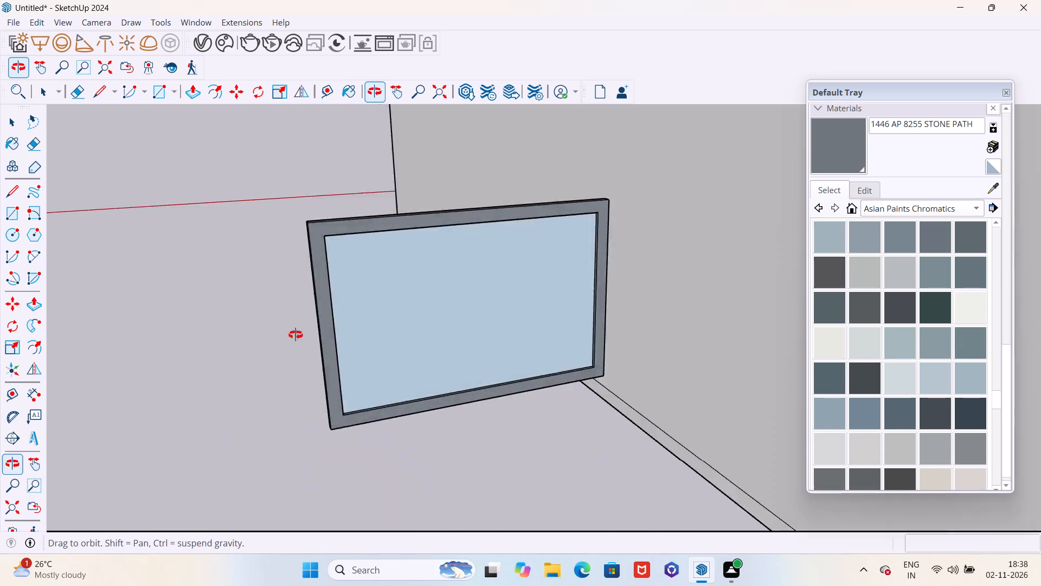
middle_click_drag(295, 335, 37, 339)
middle_click_drag(553, 335, 439, 335)
scroll(496, 288, "up", 12)
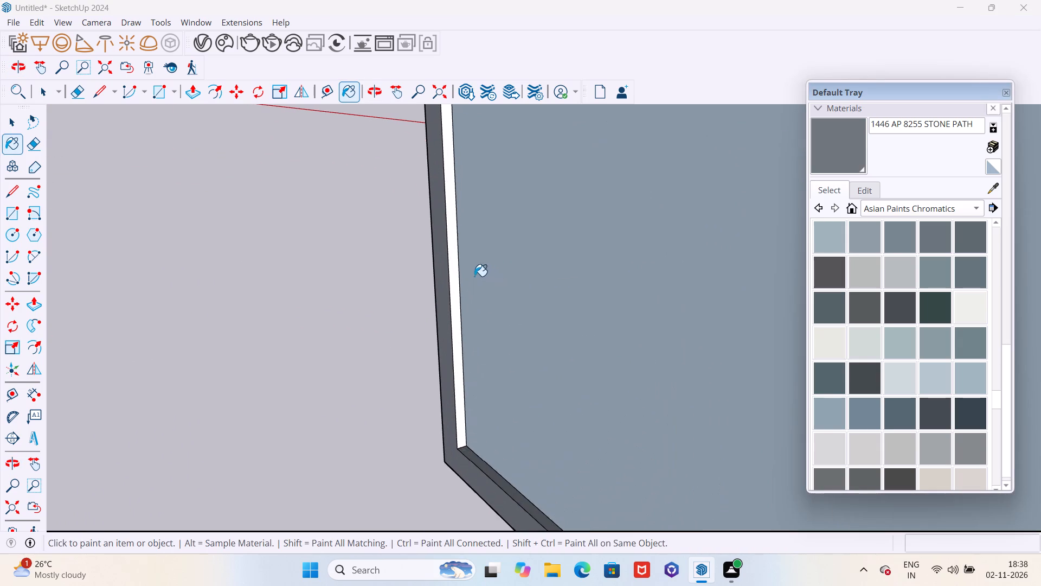
scroll(463, 275, "up", 6)
left_click(445, 273)
scroll(424, 300, "down", 17)
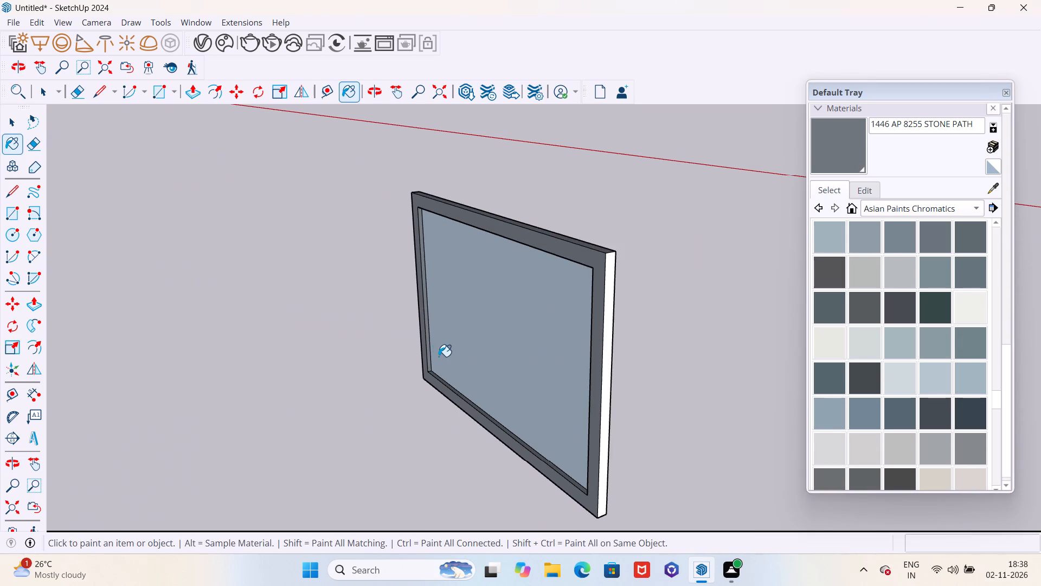
middle_click_drag(440, 356, 486, 170)
scroll(496, 241, "up", 11)
scroll(520, 215, "down", 1)
scroll(520, 215, "up", 8)
left_click(526, 198)
Paint the detached frame's remaining white outer side edge with AP 8255 STONE PATH.
scroll(455, 219, "down", 10)
scroll(454, 243, "up", 1)
scroll(456, 245, "down", 11)
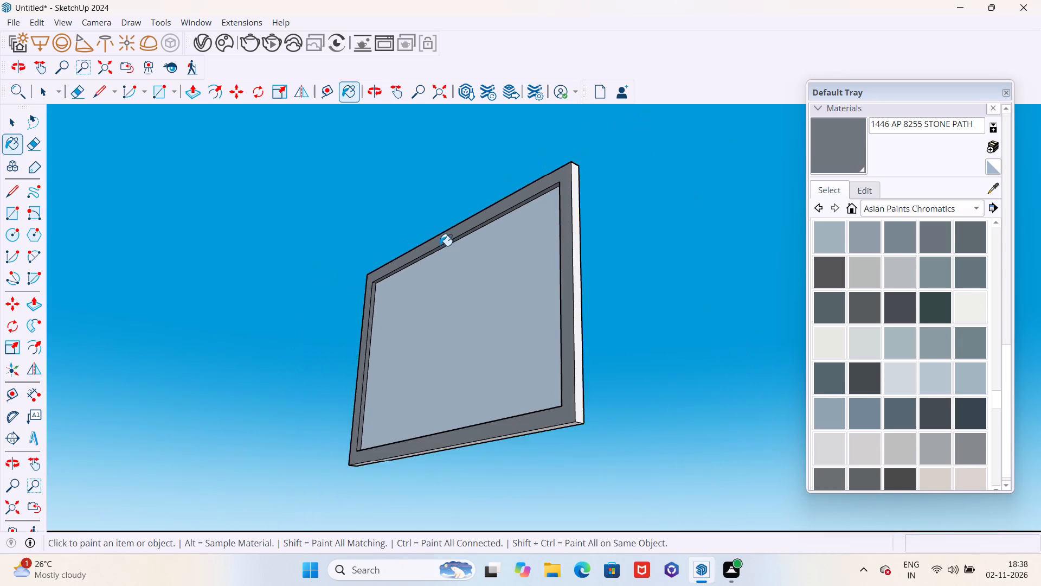
middle_click_drag(442, 252, 347, 304)
scroll(510, 310, "up", 6)
left_click(532, 308)
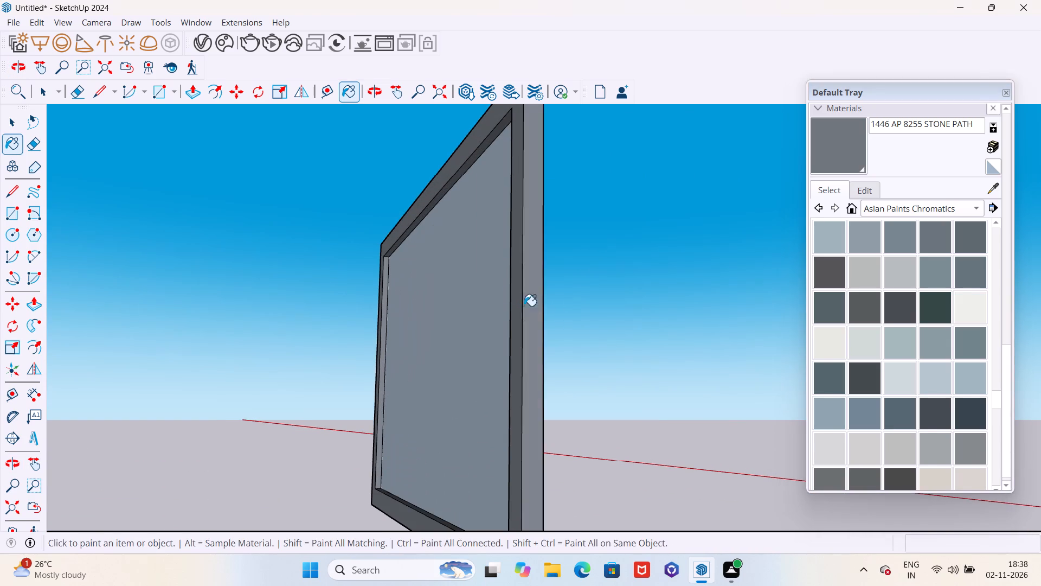
Paint the remaining inner vertical edge on the detached frame's front side with AP 8255 STONE PATH.
scroll(476, 297, "down", 5)
scroll(414, 339, "up", 4)
scroll(440, 288, "down", 6)
middle_click_drag(425, 297, 971, 377)
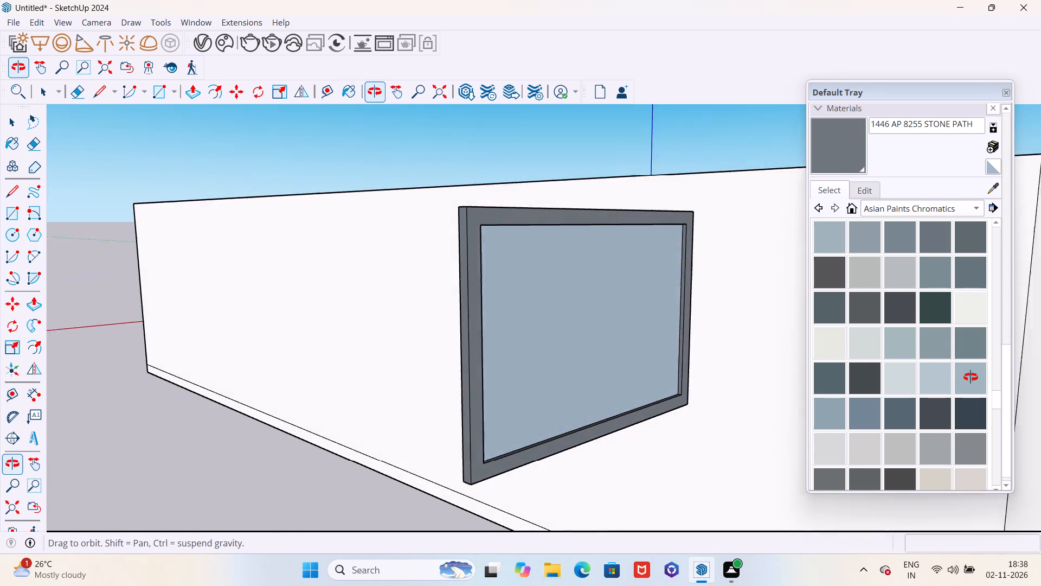
middle_click_drag(971, 377, 975, 378)
middle_click_drag(576, 375, 947, 373)
scroll(480, 315, "up", 4)
middle_click_drag(498, 319, 818, 365)
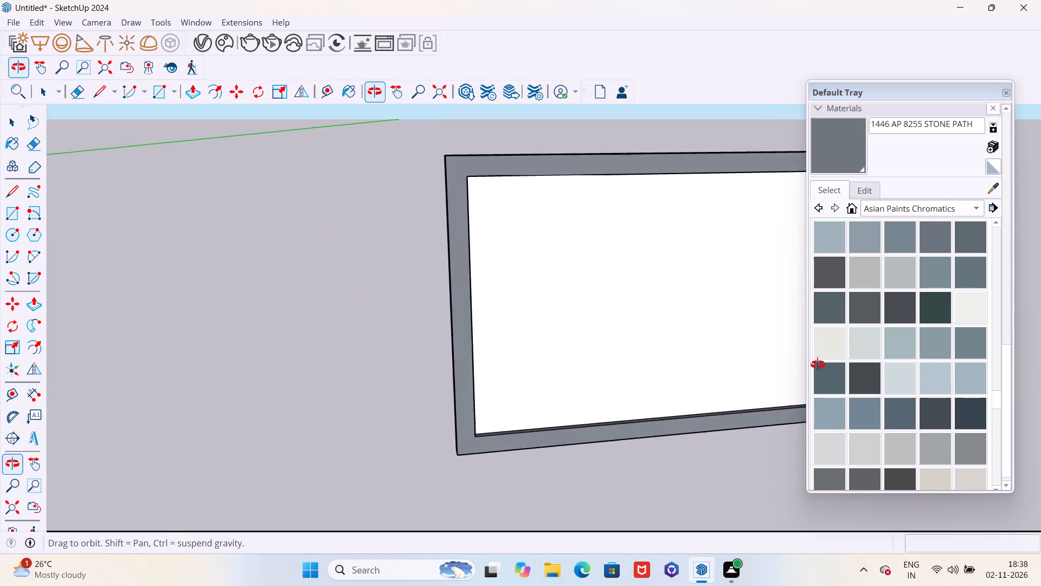
middle_click_drag(818, 365, 972, 375)
scroll(705, 274, "up", 10)
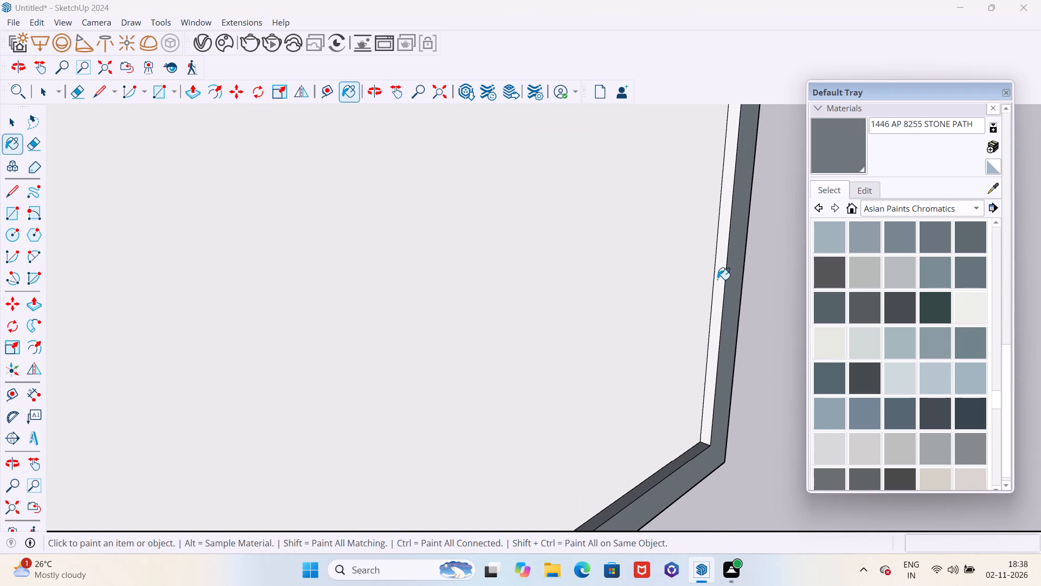
left_click(719, 281)
Paint the inner top edge on the detached frame's front side with AP 8255 STONE PATH.
scroll(658, 374, "down", 5)
middle_click_drag(616, 388, 586, 271)
scroll(568, 341, "down", 12)
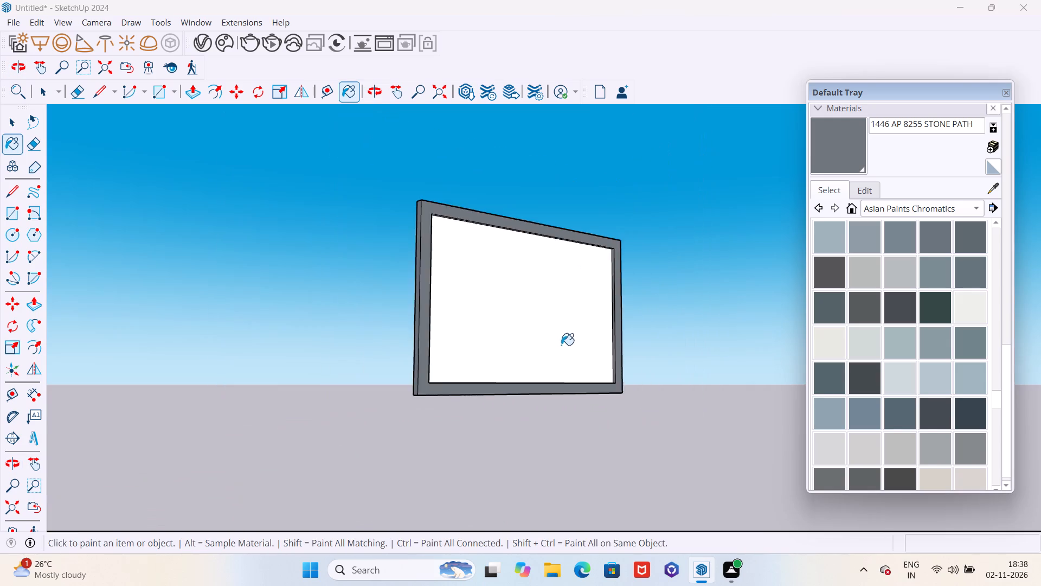
middle_click_drag(507, 291, 611, 303)
scroll(480, 277, "up", 6)
middle_click_drag(556, 251, 579, 177)
scroll(540, 195, "up", 4)
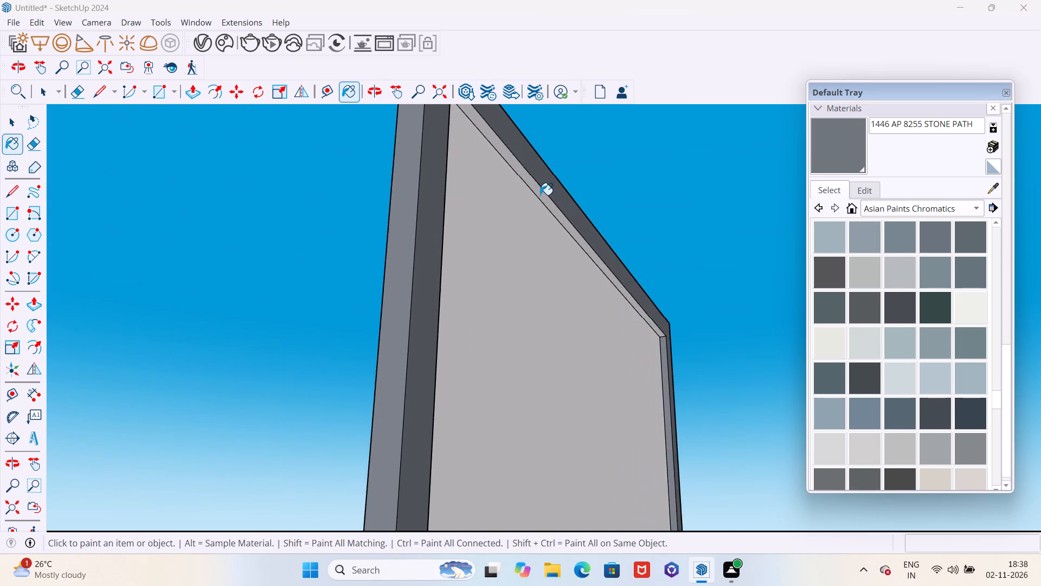
scroll(540, 195, "up", 8)
left_click(548, 199)
scroll(560, 221, "down", 6)
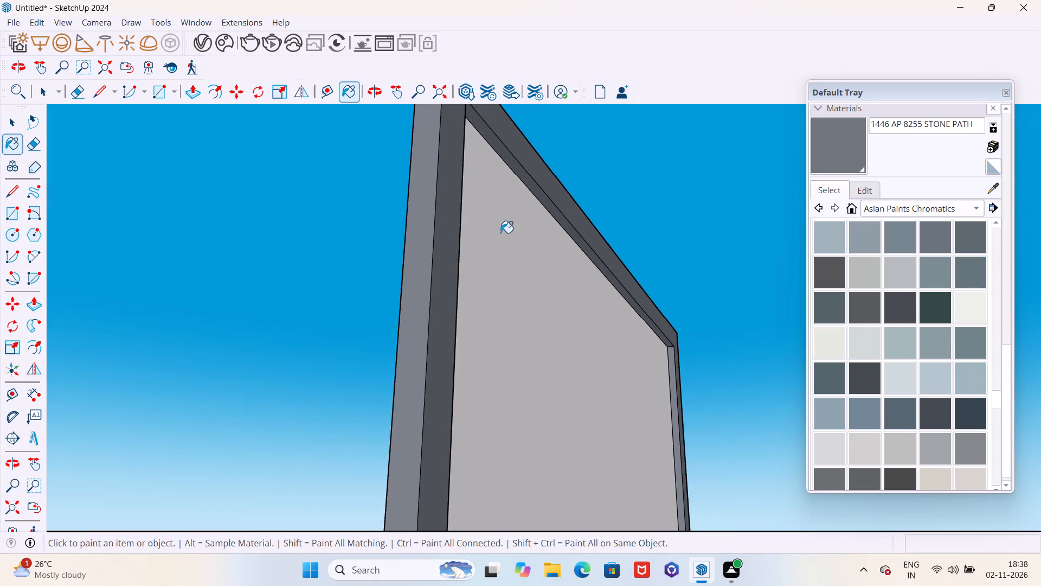
Paint the detached frame's white outer bottom edge with AP 8255 STONE PATH.
middle_click_drag(503, 234, 760, 350)
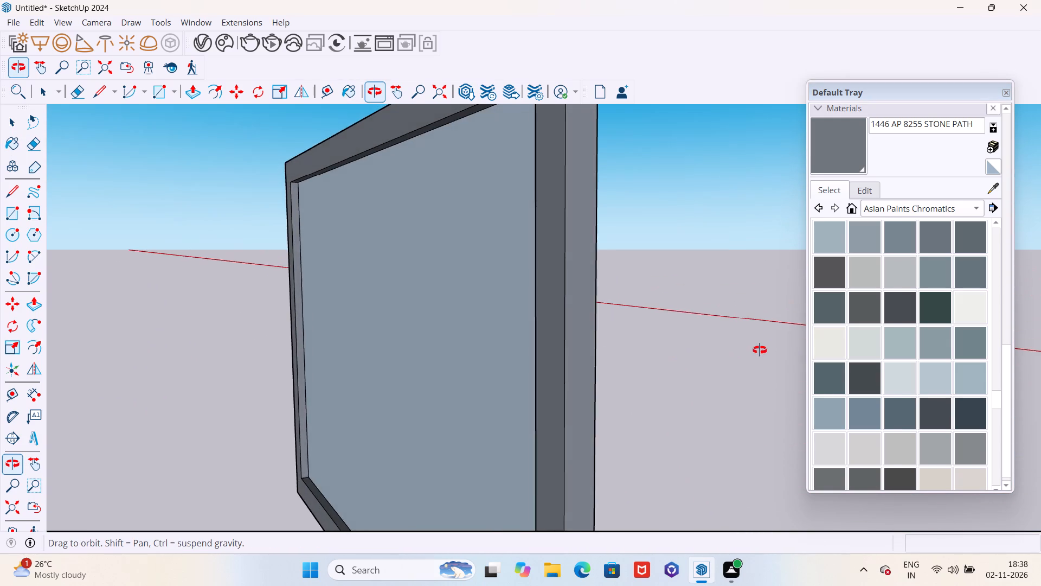
middle_click_drag(760, 350, 371, 469)
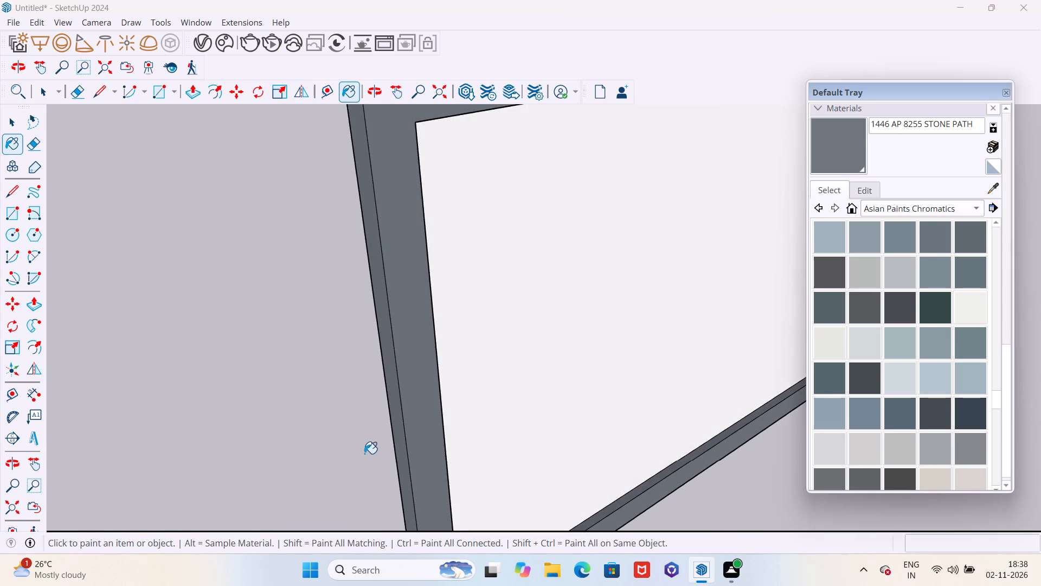
scroll(366, 453, "down", 6)
middle_click_drag(522, 495, 457, 26)
scroll(366, 326, "up", 5)
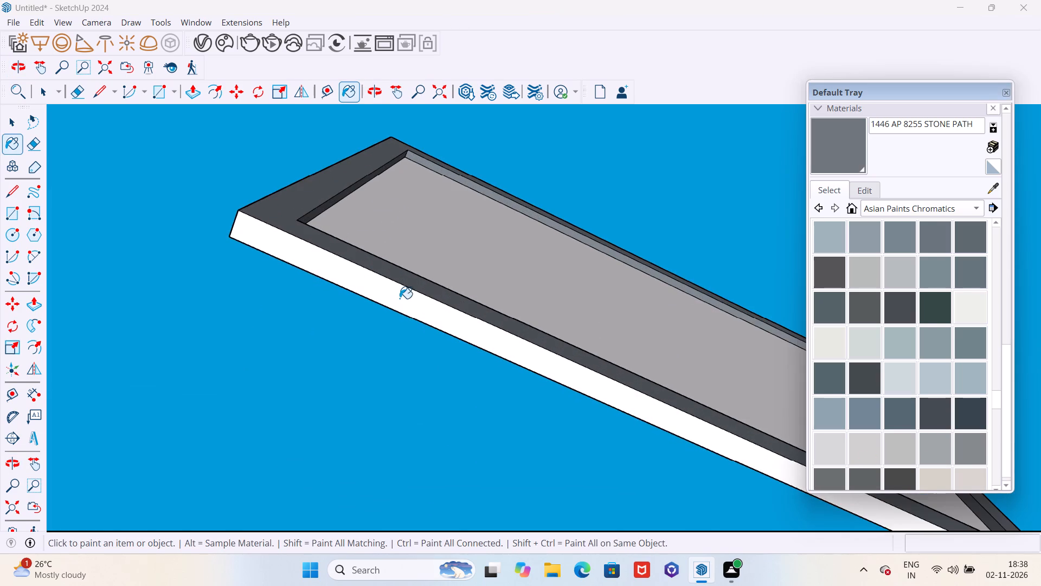
left_click(404, 294)
Paint the front face of the other detached frame, the portrait one near the origin, with AP 8255 STONE PATH.
scroll(397, 306, "down", 5)
middle_click_drag(416, 326, 373, 491)
scroll(399, 431, "down", 8)
middle_click_drag(395, 424, 346, 539)
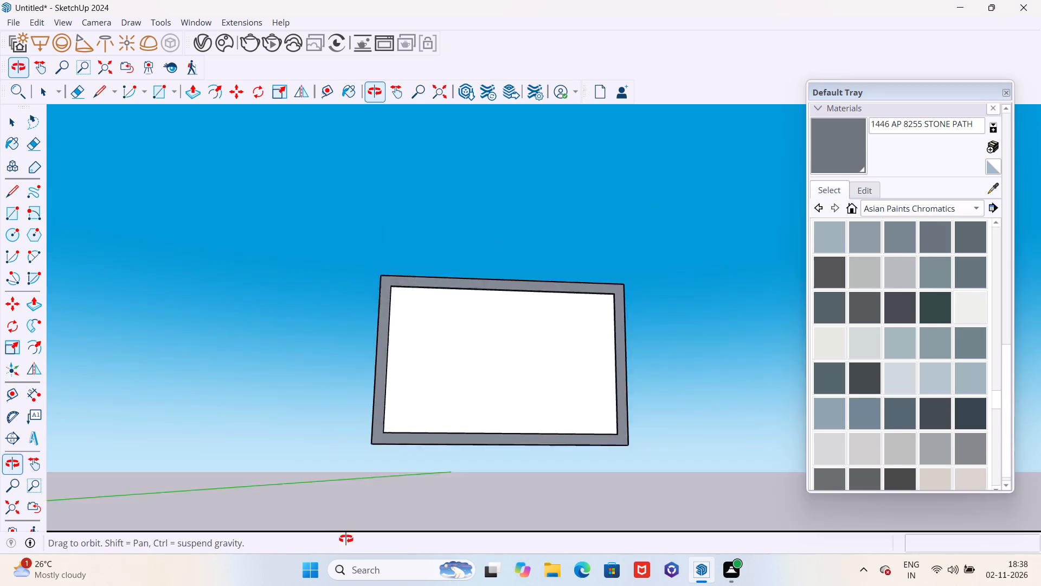
middle_click_drag(346, 539, 346, 546)
scroll(479, 381, "down", 5)
middle_click_drag(508, 395, 94, 565)
scroll(382, 451, "up", 5)
scroll(354, 466, "down", 5)
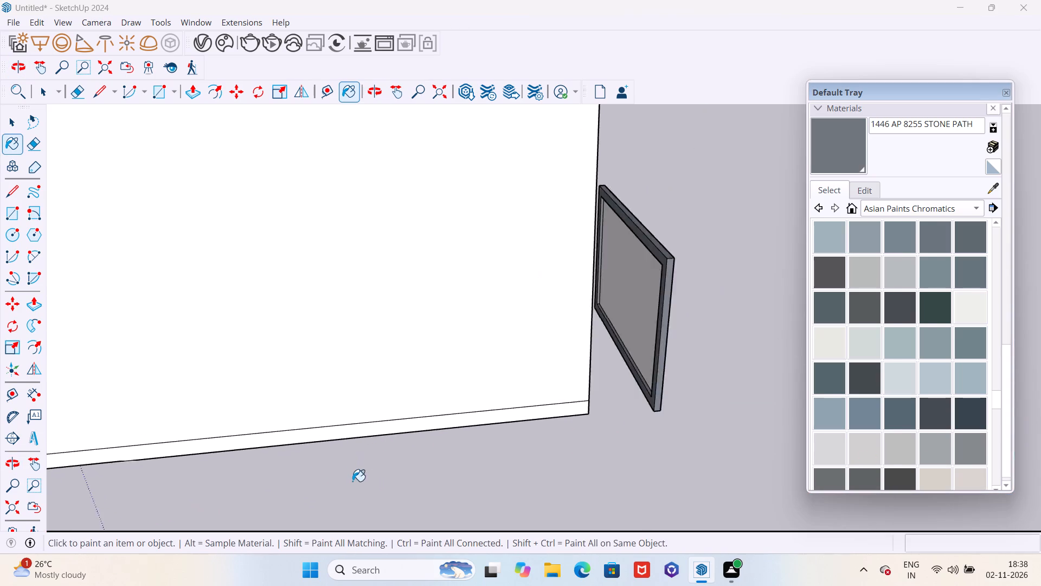
scroll(696, 392, "down", 20)
scroll(696, 392, "down", 6)
scroll(517, 326, "up", 5)
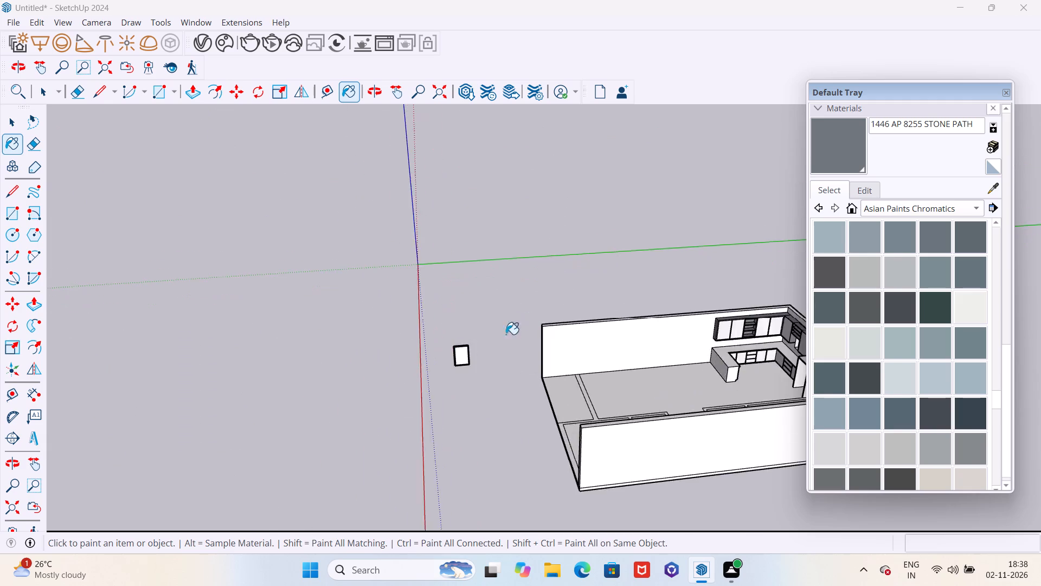
scroll(506, 334, "up", 20)
scroll(506, 334, "up", 15)
left_click(465, 342)
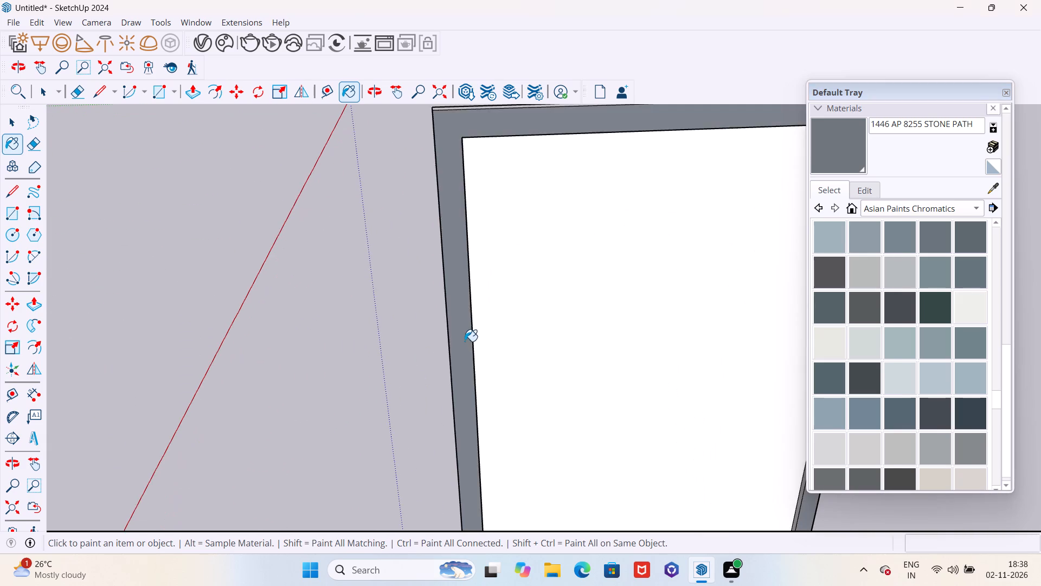
Paint the portrait frame's reverse face, one outer side edge and the outer top edge with AP 8255 STONE PATH.
scroll(461, 341, "down", 5)
middle_click_drag(416, 355, 938, 382)
scroll(607, 333, "up", 4)
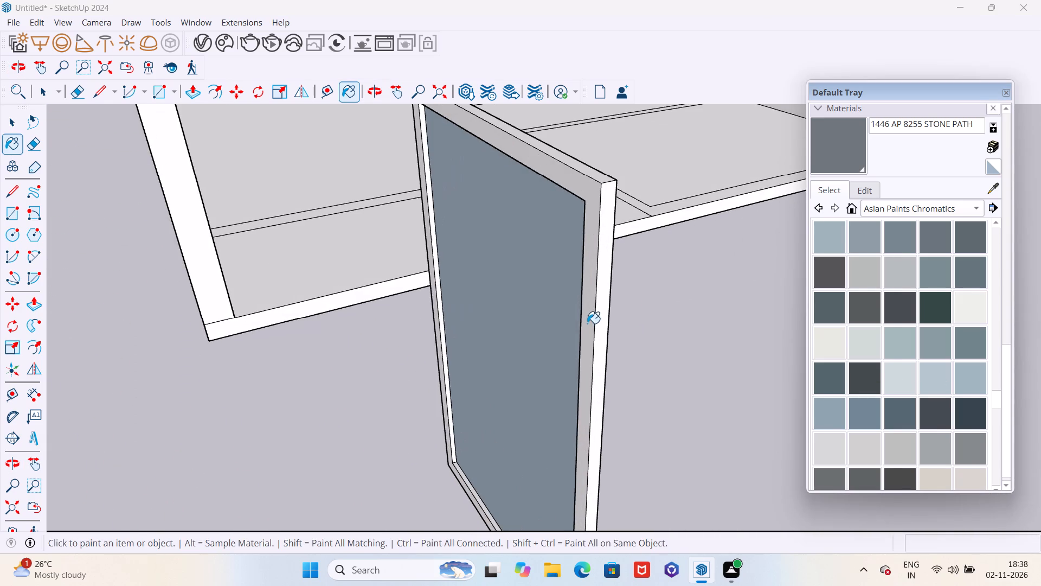
left_click(587, 323)
left_click(607, 297)
left_click(599, 177)
Paint one inner vertical edge and the inner bottom edge on the portrait frame's reverse side with AP 8255 STONE PATH.
scroll(446, 224, "up", 3)
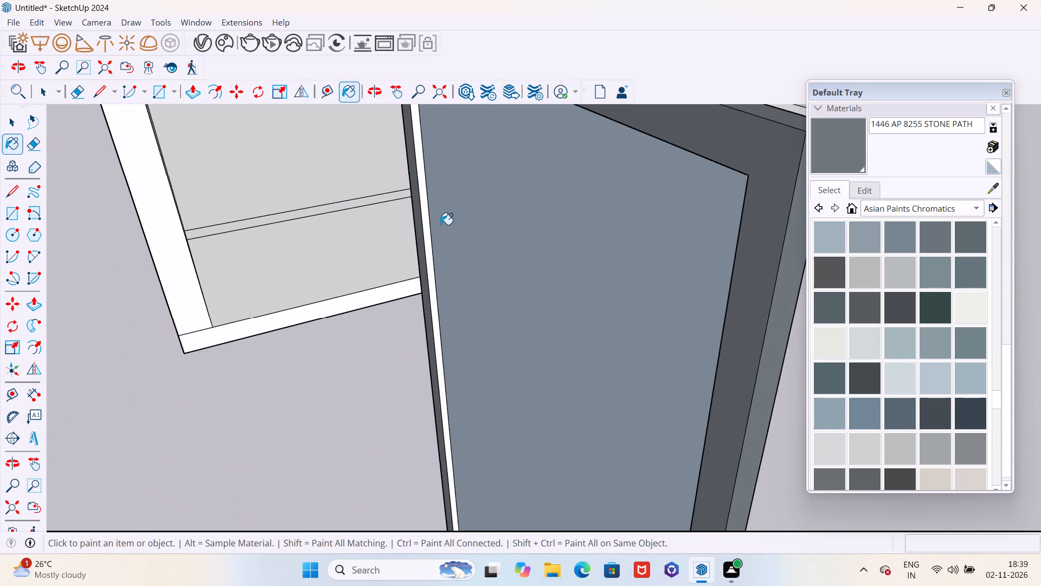
scroll(440, 225, "up", 17)
left_click(432, 225)
scroll(437, 194, "down", 10)
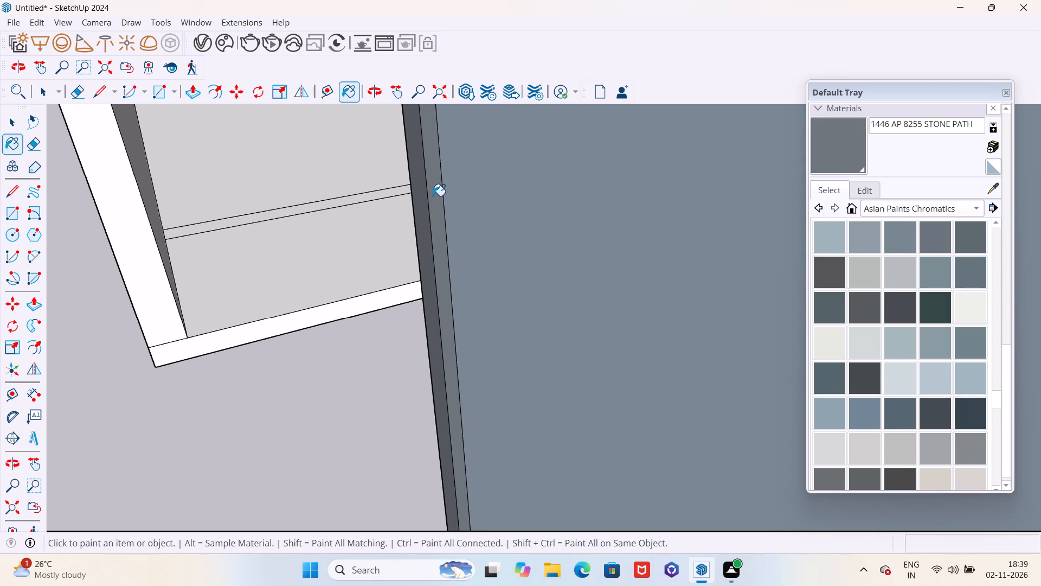
scroll(433, 196, "down", 11)
scroll(459, 455, "up", 7)
scroll(485, 429, "down", 6)
scroll(507, 385, "up", 11)
left_click(489, 403)
Paint the portrait frame's remaining white outer side edge with AP 8255 STONE PATH.
scroll(478, 393, "down", 5)
scroll(478, 393, "up", 1)
scroll(474, 397, "down", 1)
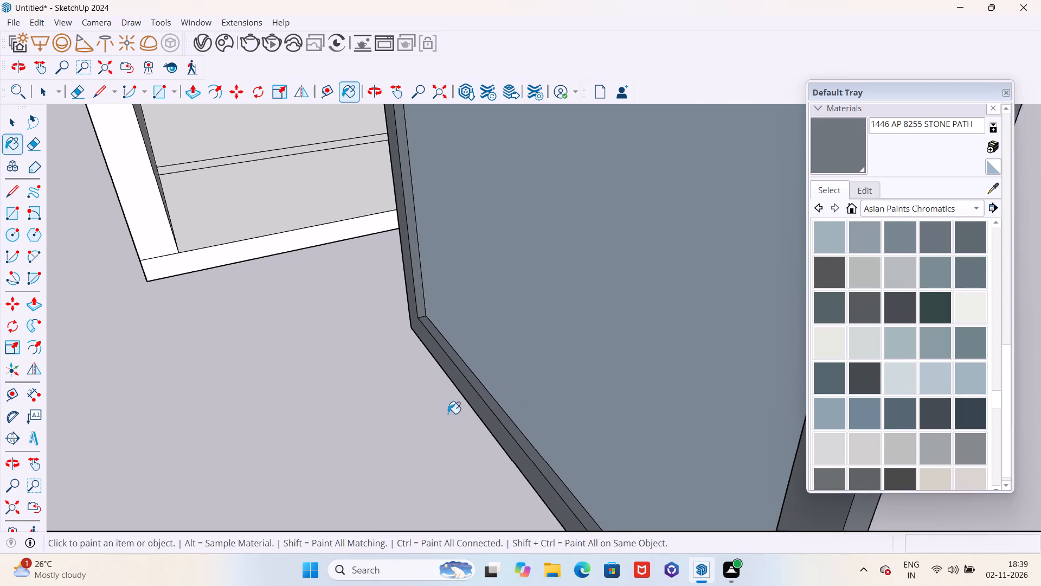
scroll(413, 403, "down", 7)
middle_click_drag(378, 412, 753, 423)
scroll(322, 402, "down", 7)
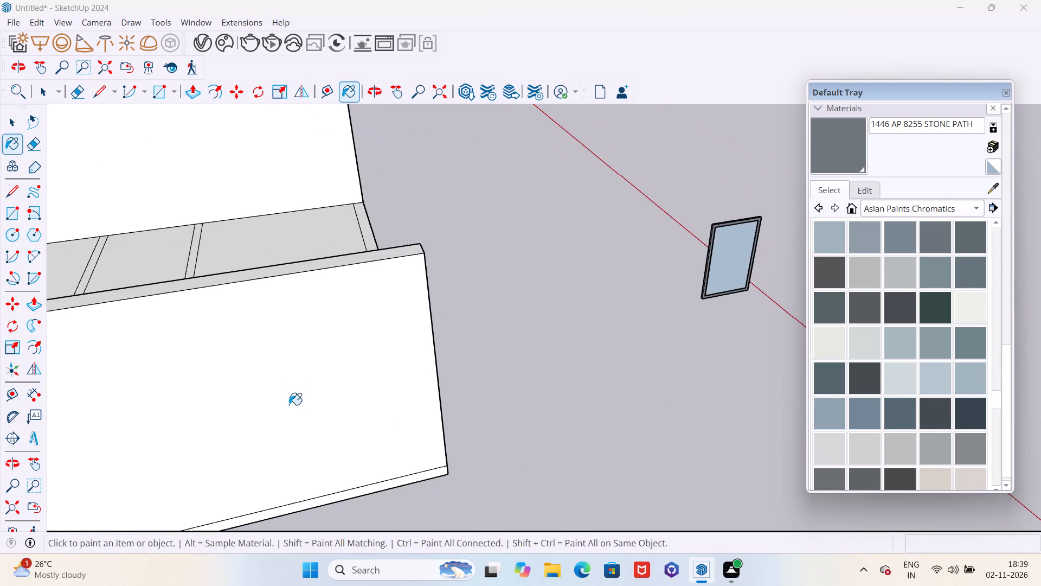
scroll(288, 405, "down", 4)
middle_click_drag(288, 405, 619, 428)
scroll(589, 298, "up", 5)
scroll(663, 207, "up", 8)
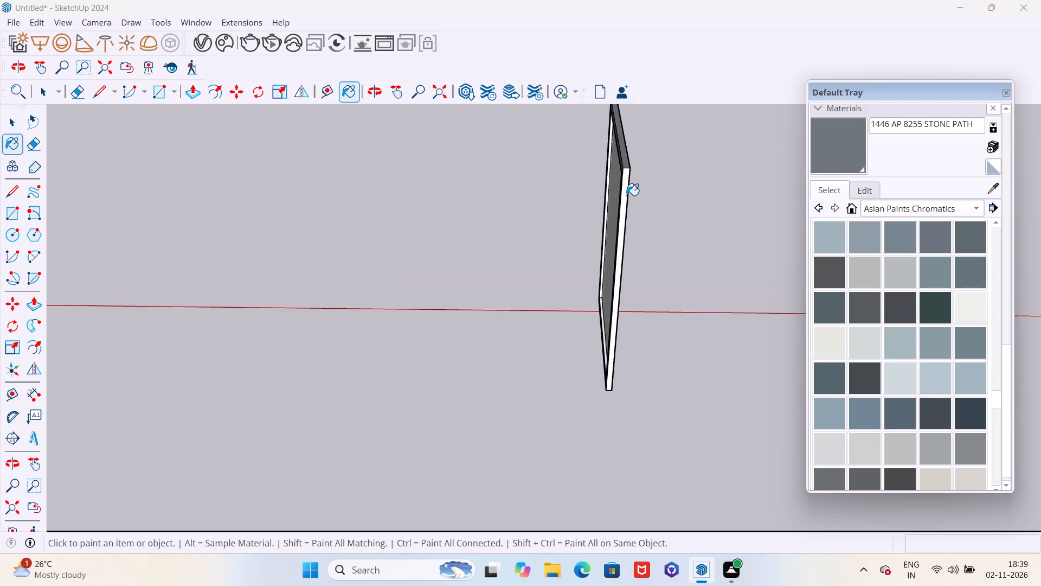
scroll(626, 195, "up", 6)
scroll(627, 194, "down", 2)
scroll(627, 194, "up", 2)
left_click(627, 187)
Paint the remaining inner vertical edge and the inner top edge on the portrait frame's reverse side with AP 8255 STONE PATH.
middle_click_drag(625, 193, 498, 143)
scroll(622, 186, "up", 1)
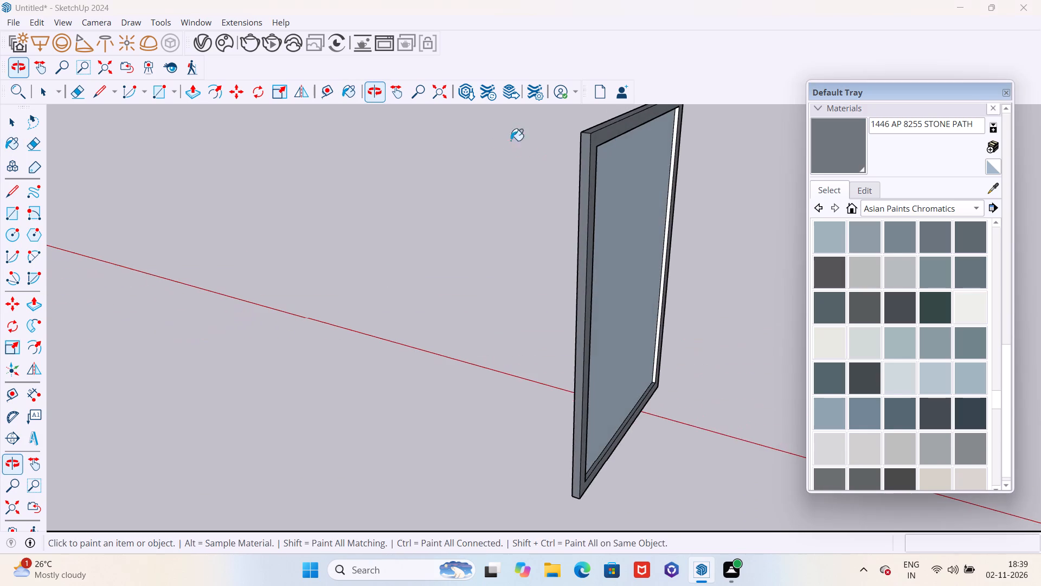
scroll(625, 142, "up", 16)
left_click(707, 168)
scroll(608, 262, "down", 4)
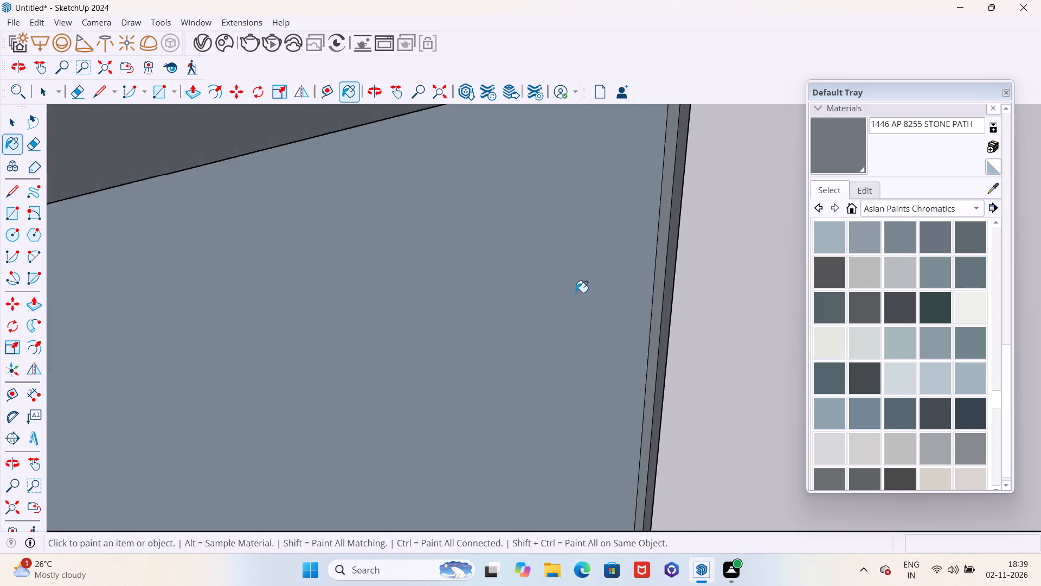
scroll(575, 292, "down", 3)
scroll(539, 348, "down", 5)
middle_click_drag(519, 336, 496, 97)
scroll(444, 172, "up", 8)
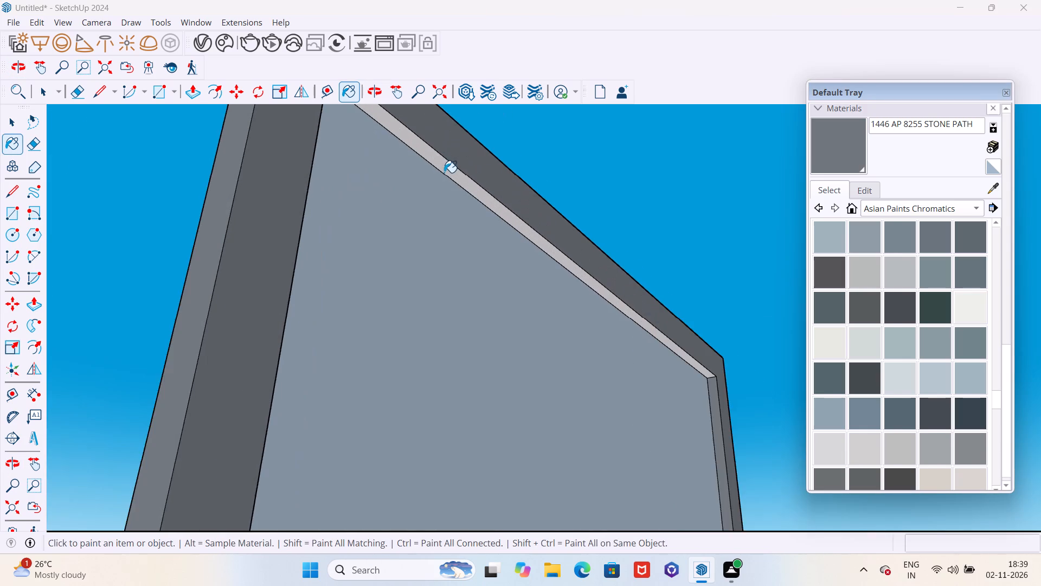
scroll(444, 173, "up", 3)
left_click(452, 162)
Paint one inner vertical edge and the inner bottom edge on the portrait frame's front side with AP 8255 STONE PATH.
scroll(455, 165, "down", 15)
scroll(477, 180, "up", 1)
scroll(477, 180, "down", 4)
middle_click_drag(476, 181, 482, 289)
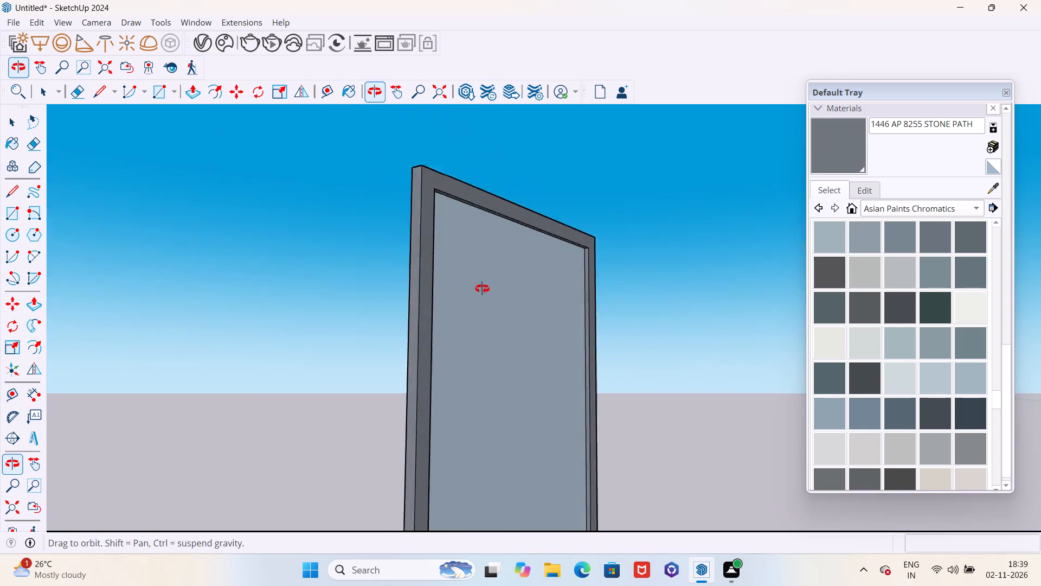
middle_click_drag(482, 289, 485, 297)
scroll(505, 256, "down", 8)
middle_click_drag(516, 239, 763, 407)
scroll(577, 313, "up", 4)
scroll(481, 243, "up", 18)
left_click(430, 182)
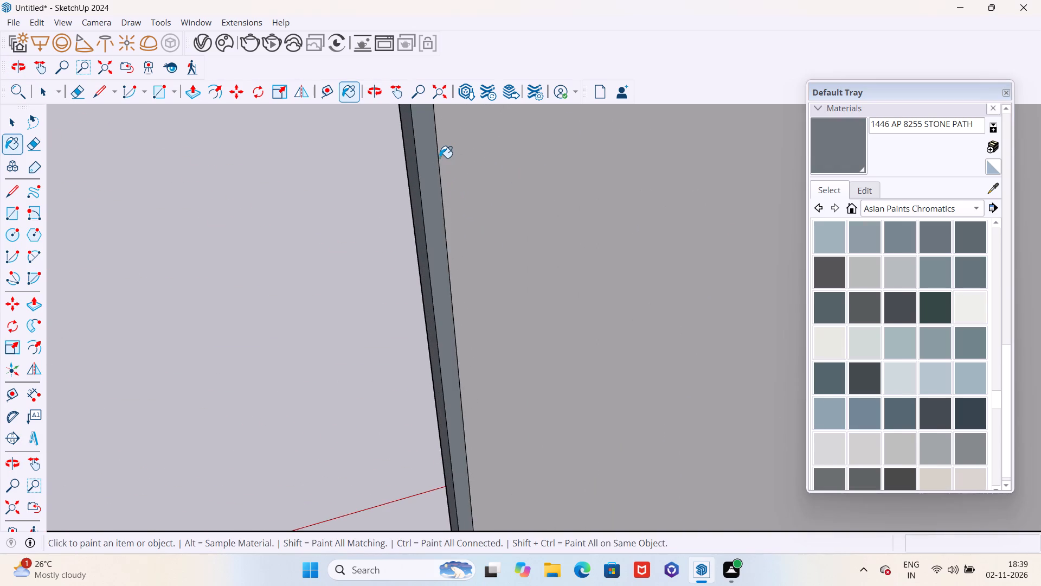
scroll(440, 158, "down", 19)
scroll(444, 411, "up", 20)
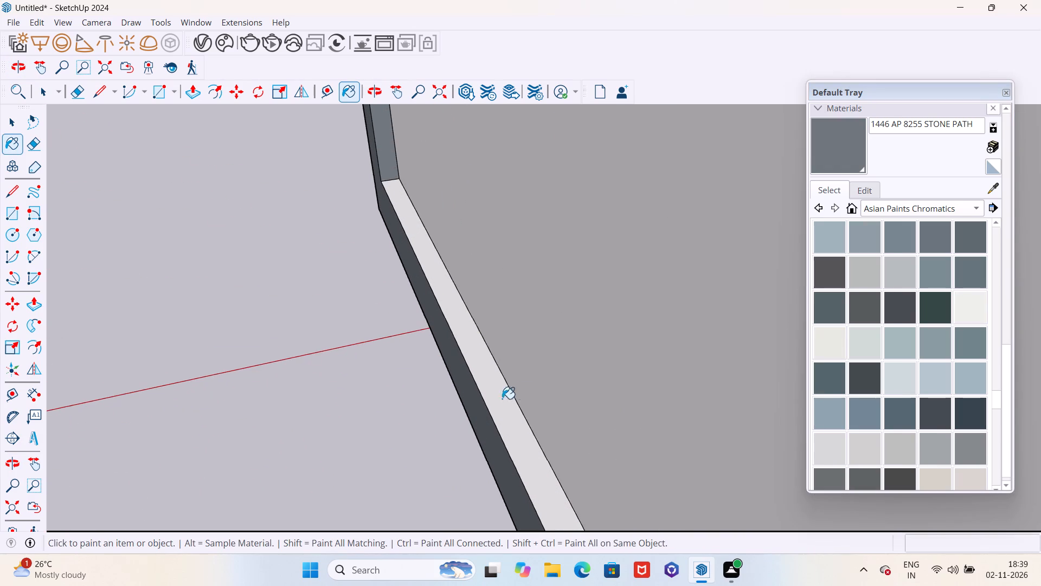
left_click(497, 379)
Paint the remaining inner vertical edge and the inner top edge on the portrait frame's front side with AP 8255 STONE PATH.
scroll(466, 337, "down", 20)
scroll(466, 337, "down", 4)
middle_click_drag(319, 403, 629, 415)
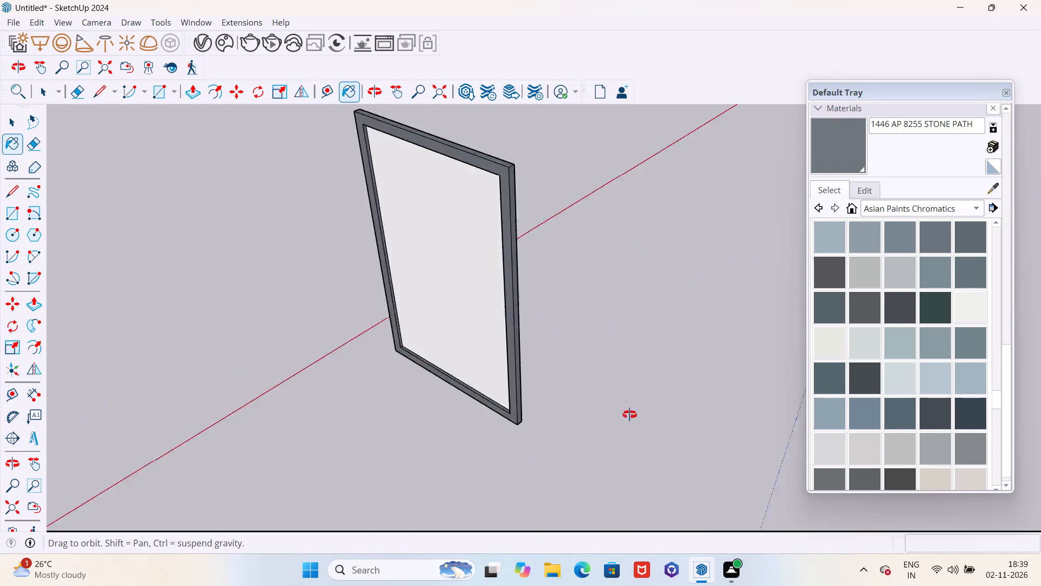
middle_click_drag(629, 415, 935, 358)
scroll(643, 272, "up", 6)
scroll(604, 266, "down", 5)
scroll(524, 265, "up", 5)
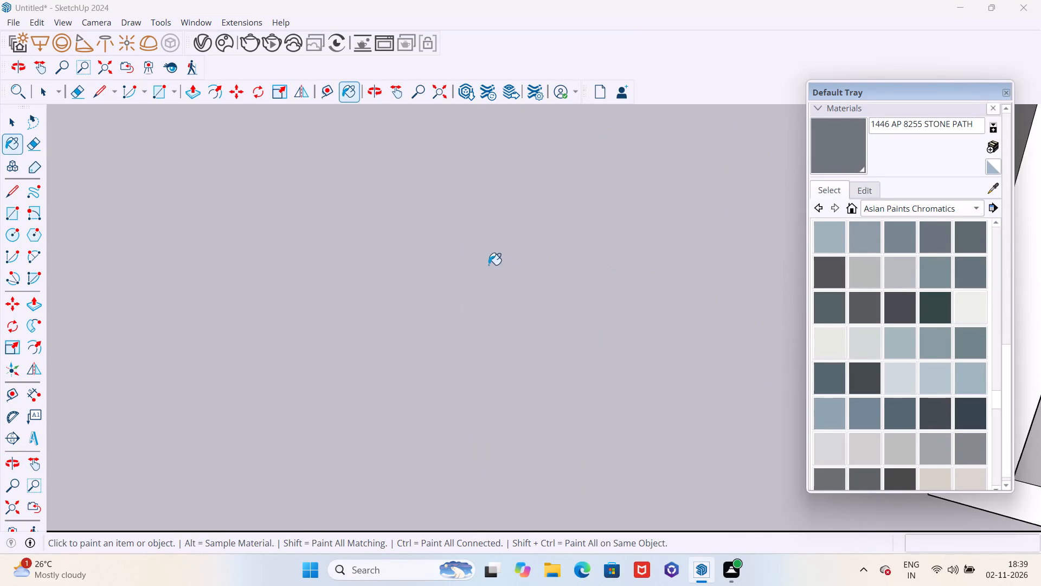
scroll(600, 294, "down", 6)
scroll(780, 326, "up", 4)
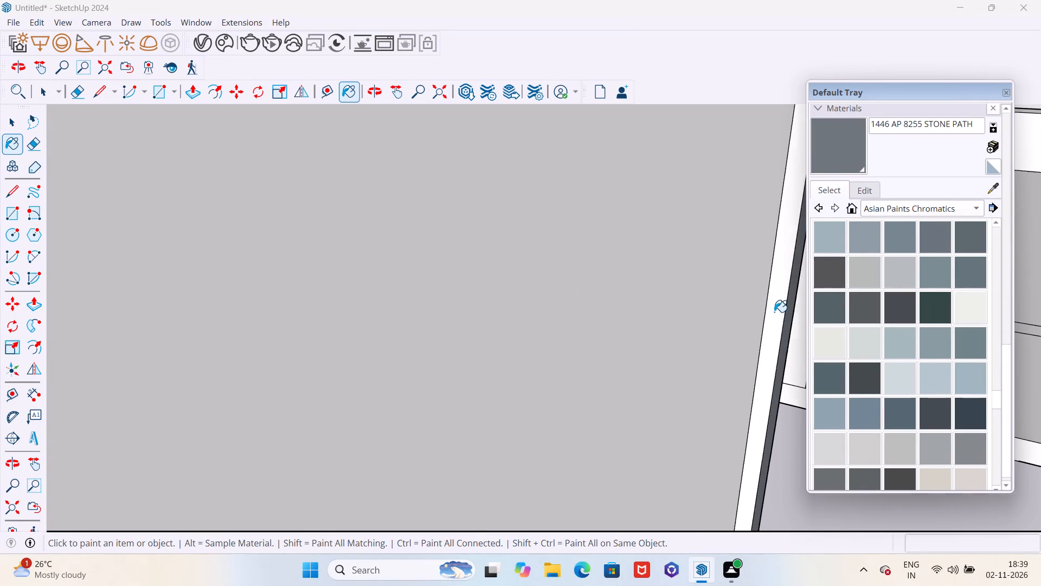
left_click(774, 312)
scroll(551, 419, "down", 20)
scroll(551, 419, "down", 8)
middle_click_drag(522, 461, 465, 120)
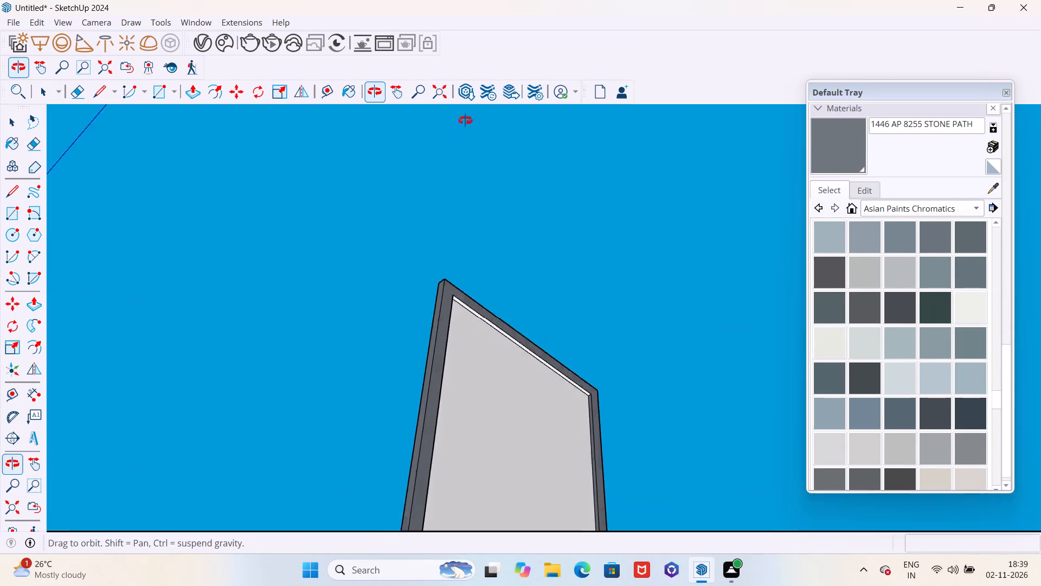
middle_click_drag(465, 120, 480, 80)
scroll(479, 280, "up", 6)
scroll(535, 284, "down", 5)
scroll(511, 319, "up", 5)
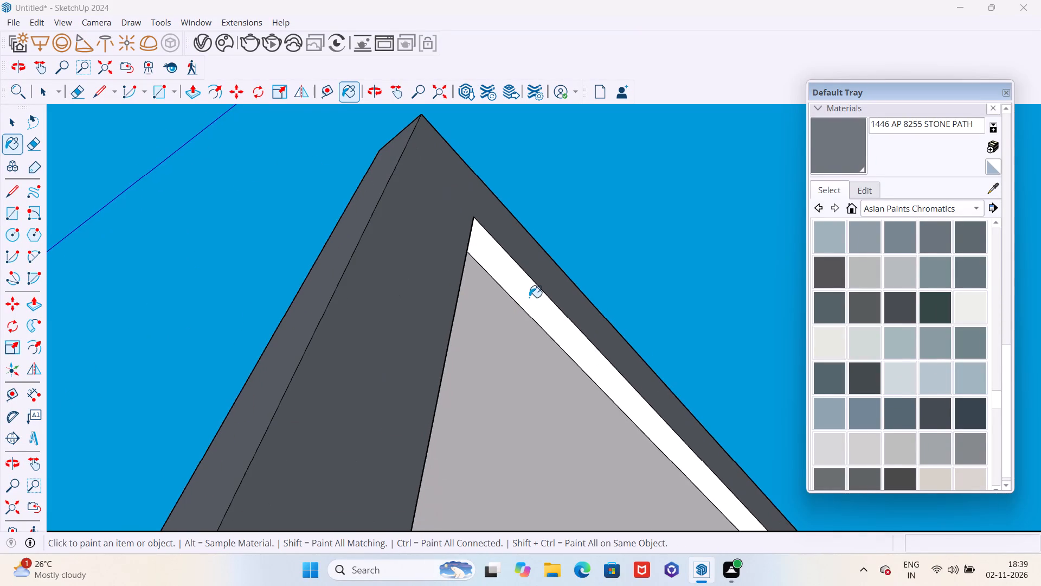
left_click(529, 297)
Paint the portrait frame's white outer bottom edge with AP 8255 STONE PATH.
scroll(549, 248, "down", 14)
scroll(542, 375, "up", 15)
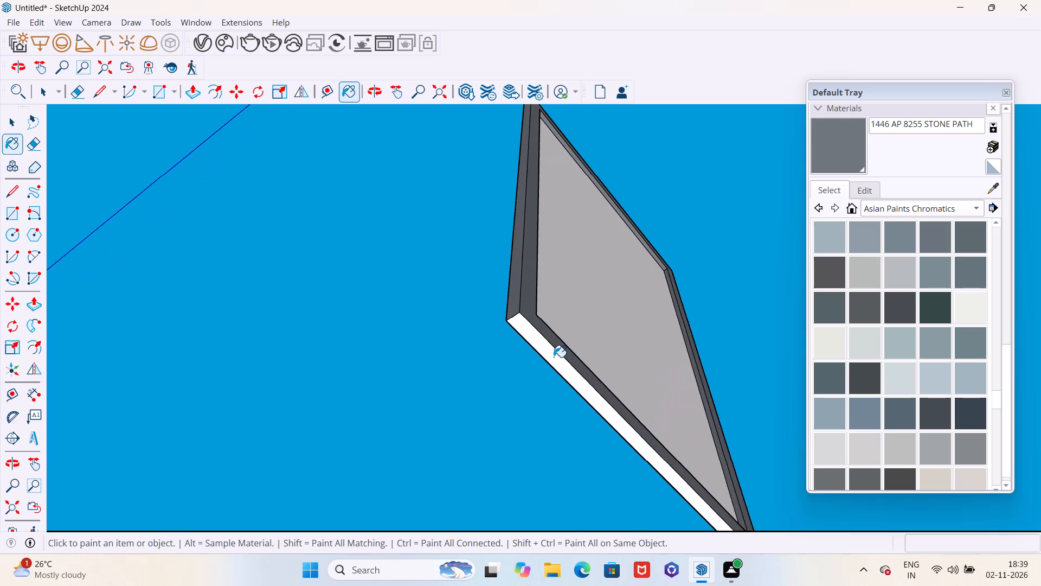
left_click(554, 356)
Apply Translucent Glass Gray from the Glass and Mirrors collection to the front of the portrait frame's white inner panel.
scroll(556, 347, "down", 7)
middle_click_drag(565, 313, 0, 467)
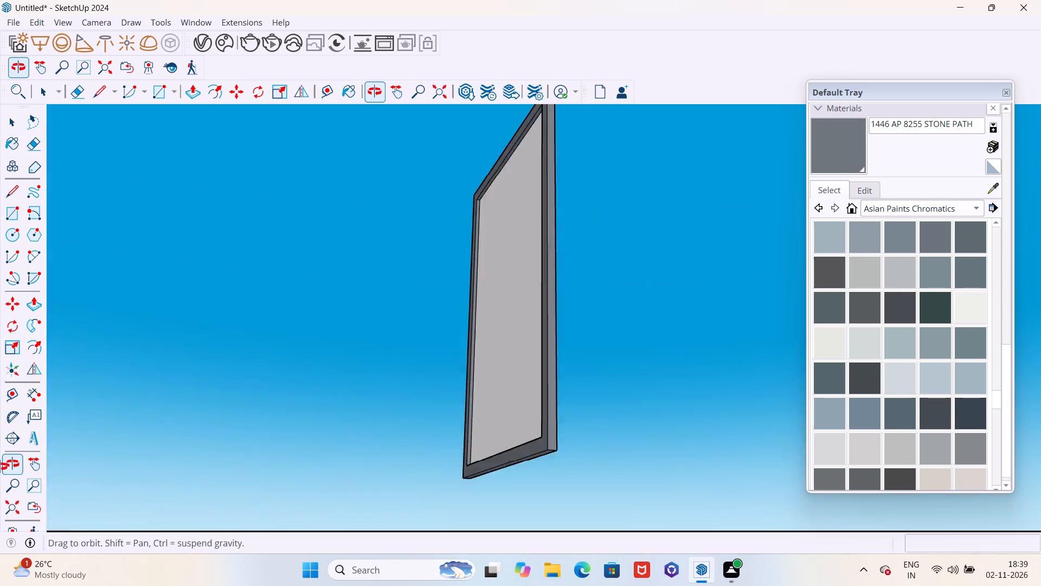
middle_click_drag(0, 467, 173, 576)
scroll(290, 365, "down", 4)
middle_click_drag(320, 296, 644, 416)
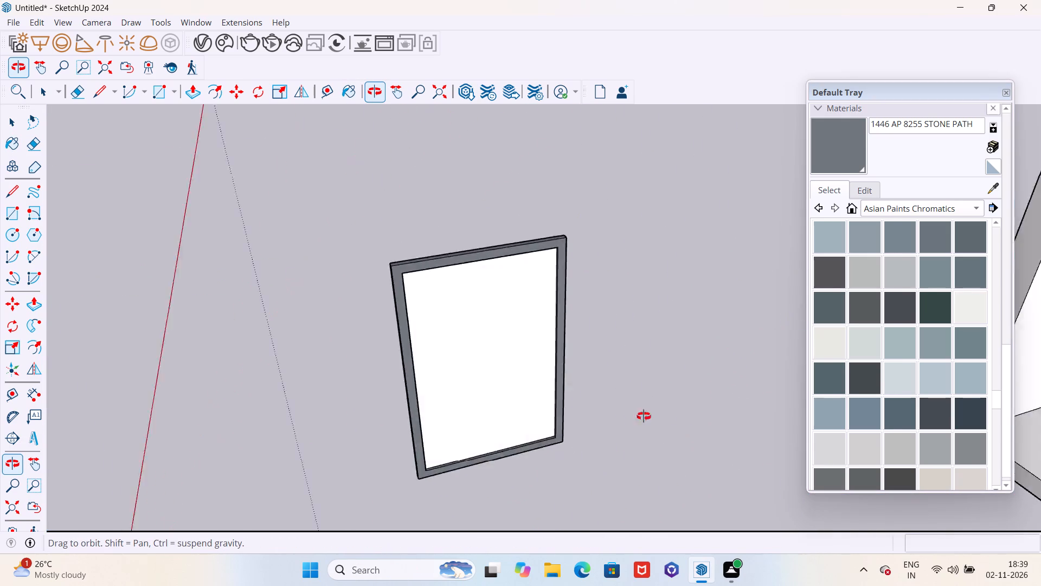
middle_click_drag(644, 416, 776, 351)
scroll(589, 341, "down", 6)
middle_click_drag(538, 353, 300, 354)
scroll(346, 341, "up", 1)
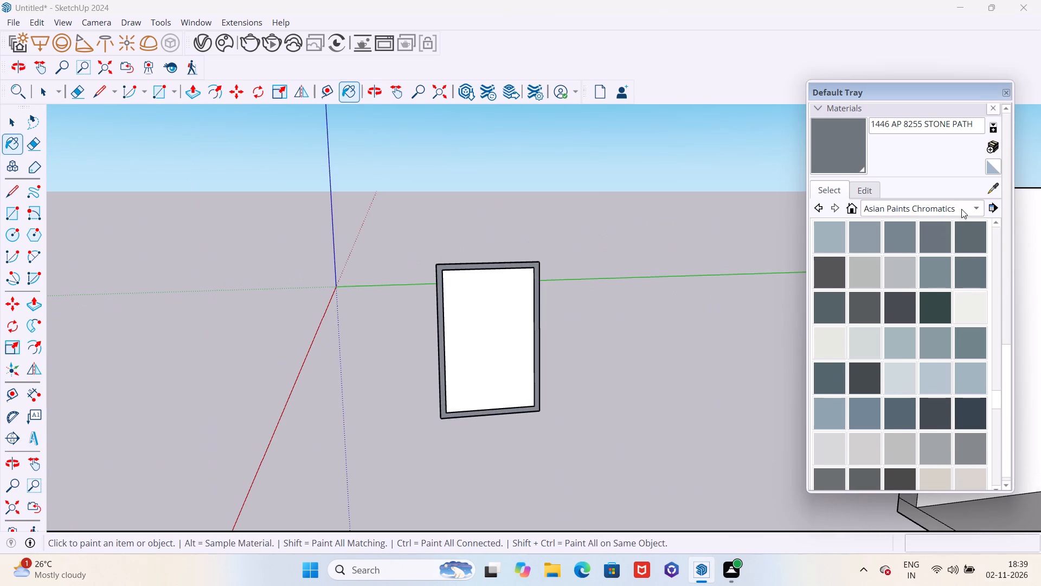
left_click(961, 209)
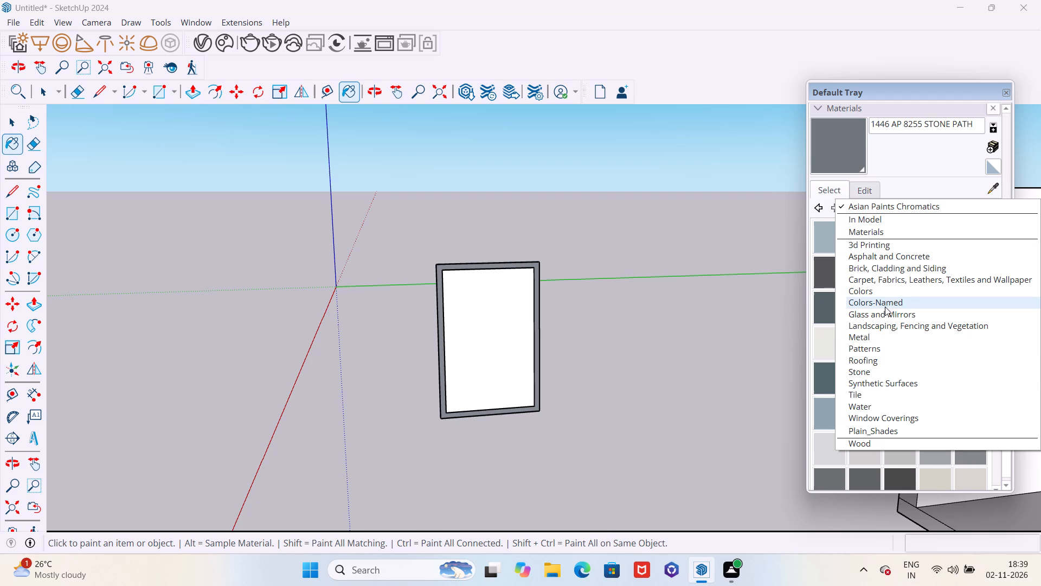
left_click(884, 313)
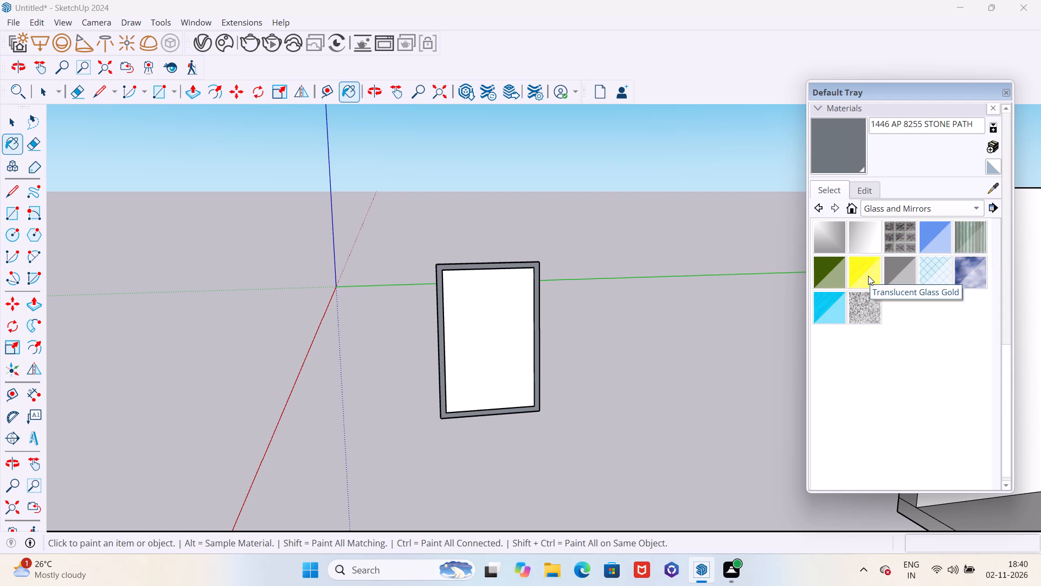
left_click(898, 275)
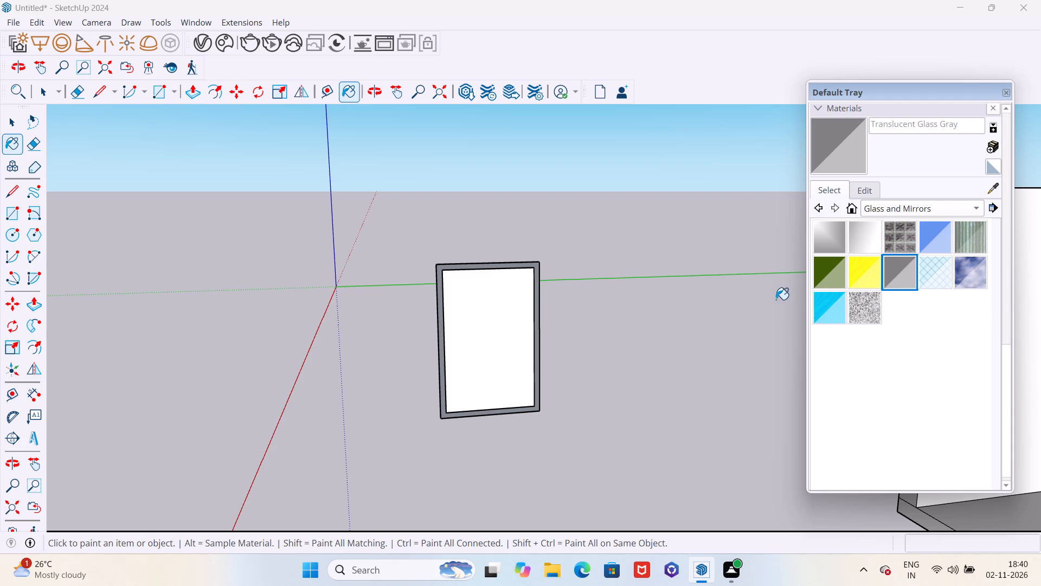
left_click(465, 311)
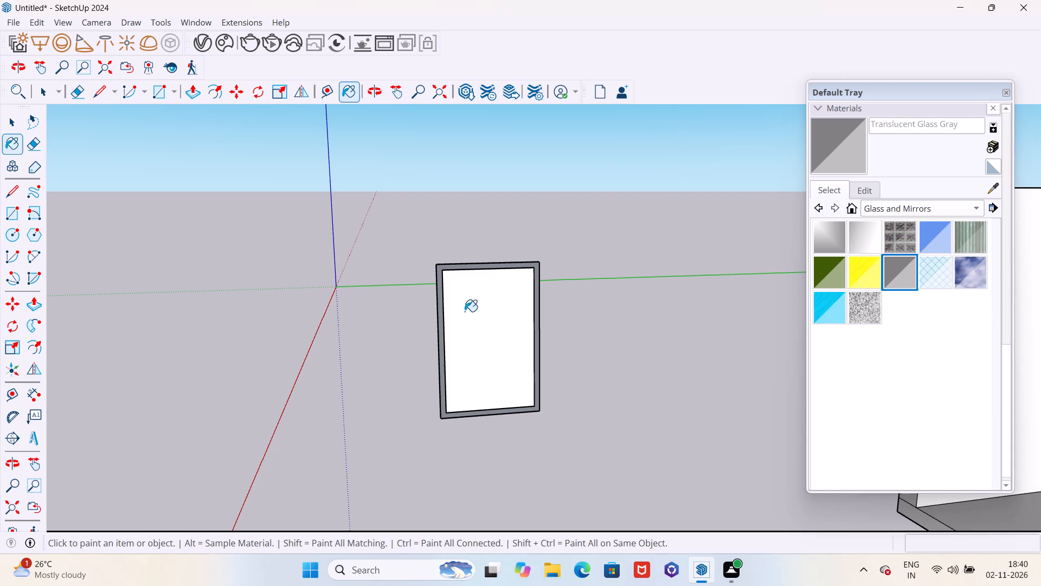
Paint the landscape frame's white inner panel with Translucent Glass Gray.
middle_click_drag(460, 314, 1016, 364)
scroll(562, 455, "down", 6)
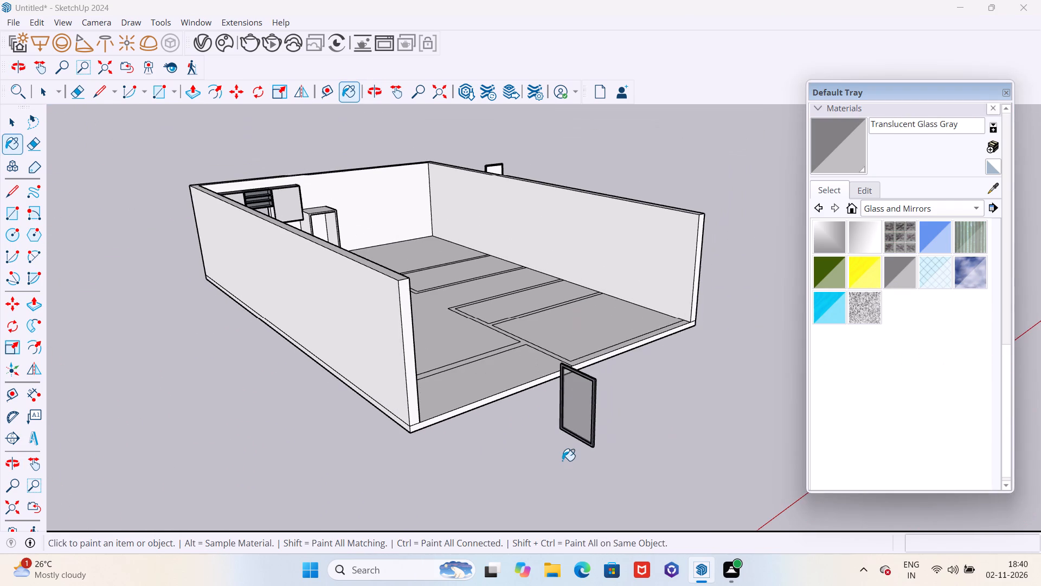
scroll(261, 199, "up", 6)
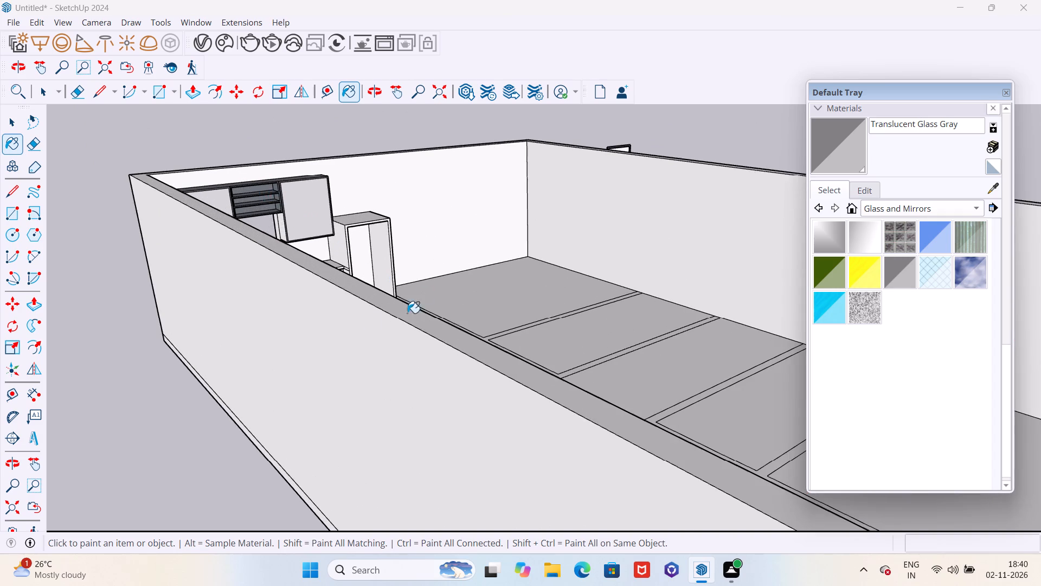
scroll(336, 343, "down", 7)
scroll(402, 297, "down", 6)
scroll(537, 201, "up", 20)
scroll(537, 201, "up", 2)
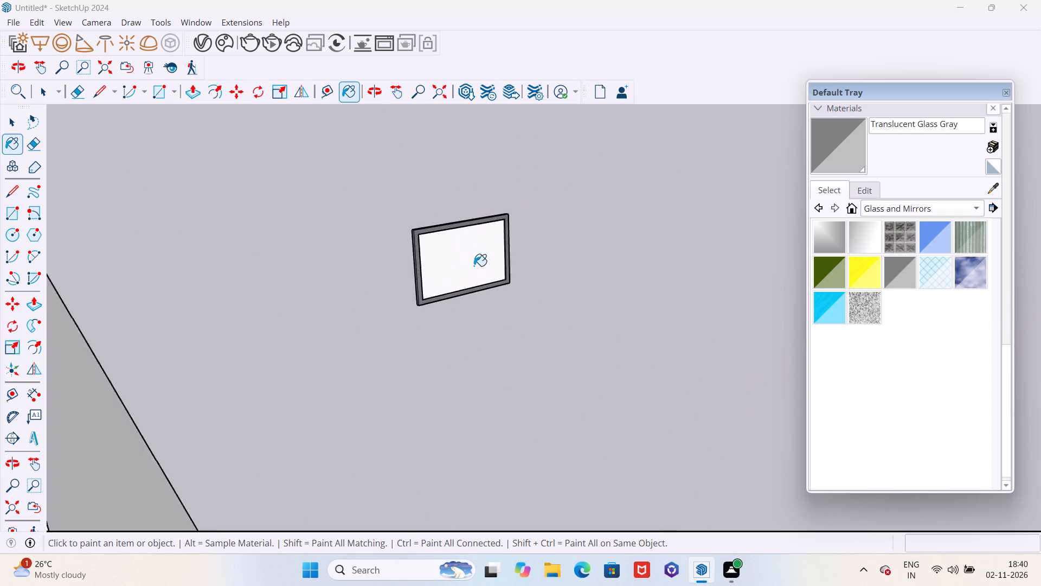
scroll(474, 266, "up", 9)
left_click(474, 243)
Select the whole detached landscape frame with its glass panel and make it a group.
scroll(481, 267, "down", 8)
middle_click_drag(488, 302, 0, 305)
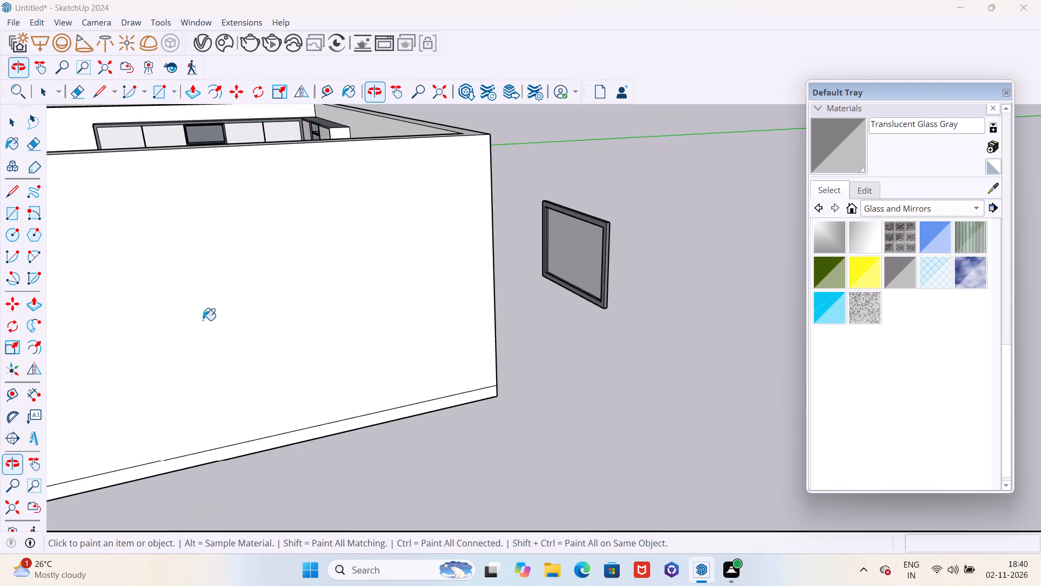
scroll(674, 352, "down", 6)
middle_click_drag(513, 329, 630, 358)
scroll(635, 358, "down", 5)
scroll(489, 298, "up", 6)
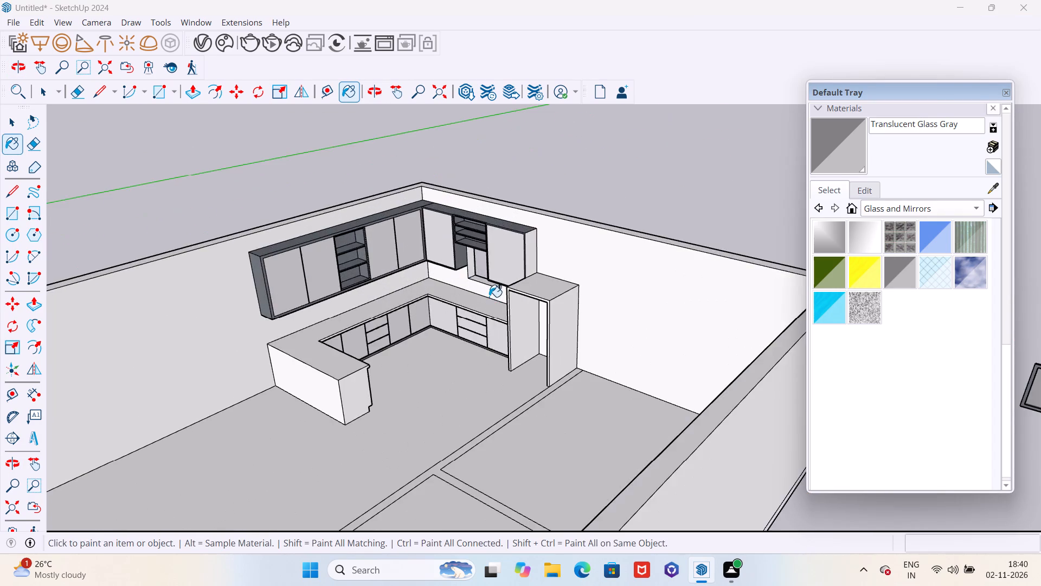
scroll(331, 233, "down", 13)
middle_click_drag(400, 314, 537, 333)
key("space")
scroll(504, 283, "up", 11)
left_click_drag(504, 239, 609, 346)
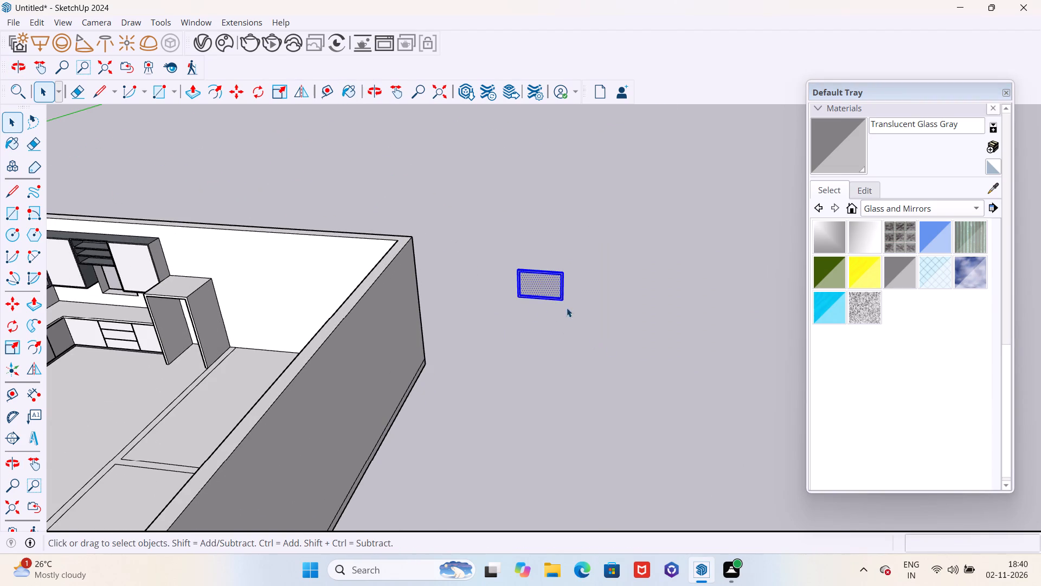
scroll(637, 317, "down", 5)
right_click(567, 296)
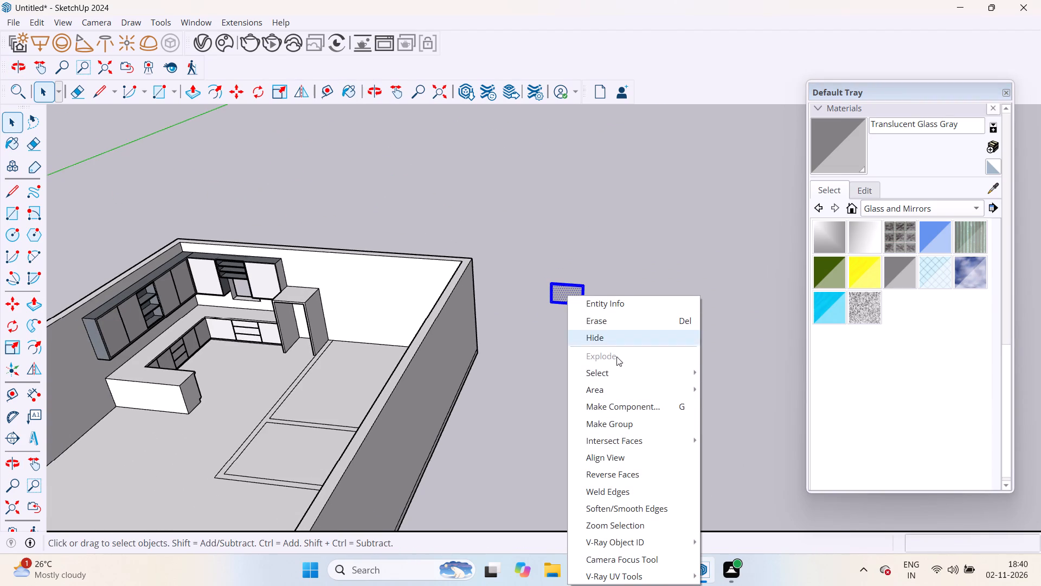
left_click(632, 422)
Select the whole detached portrait frame with its glass panel and make it a group.
scroll(722, 276, "down", 20)
scroll(722, 276, "down", 1)
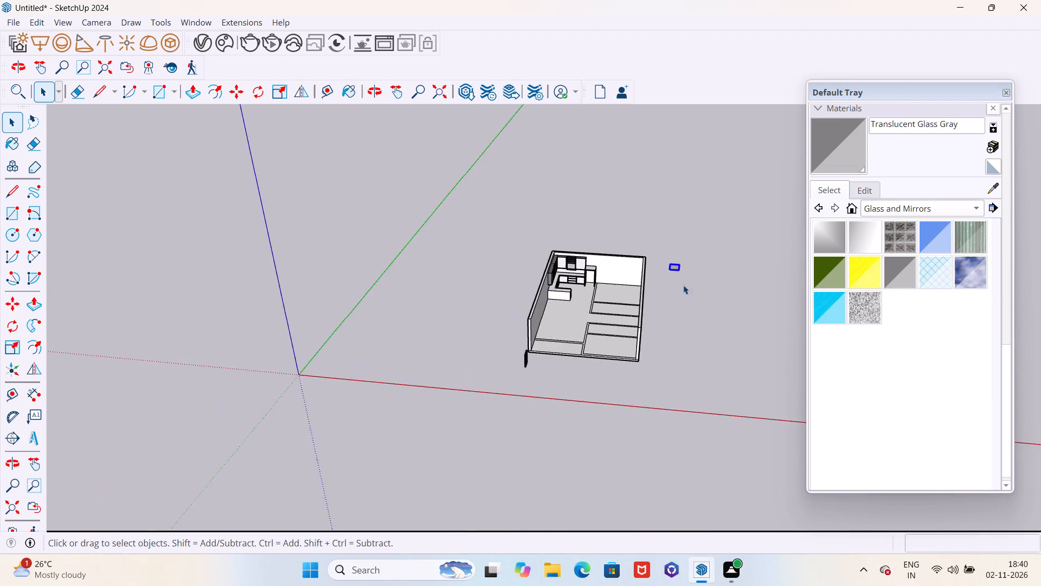
middle_click_drag(632, 334, 282, 340)
scroll(348, 275, "up", 12)
left_click_drag(432, 254, 518, 379)
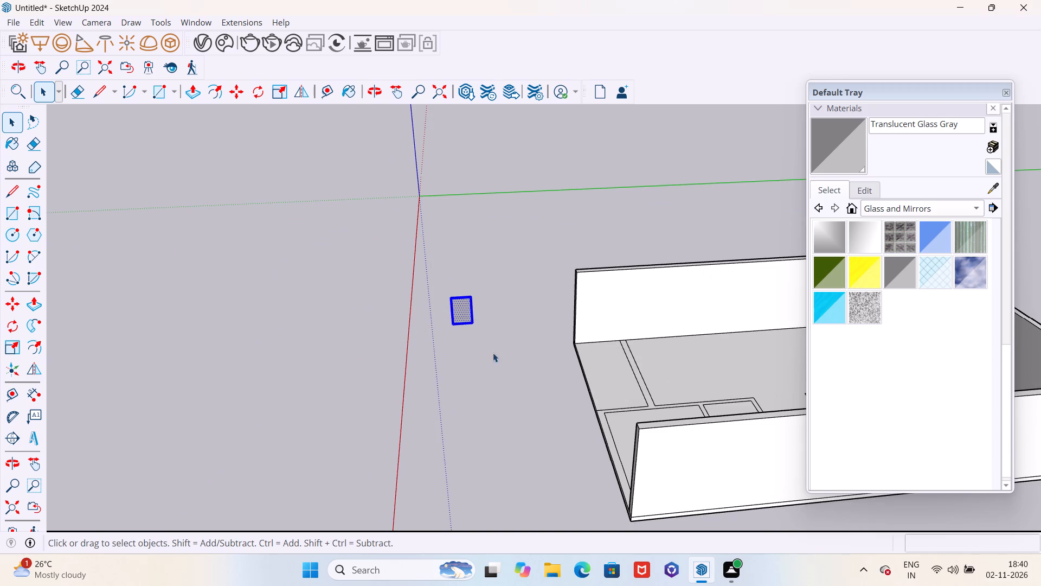
right_click(463, 314)
left_click(534, 152)
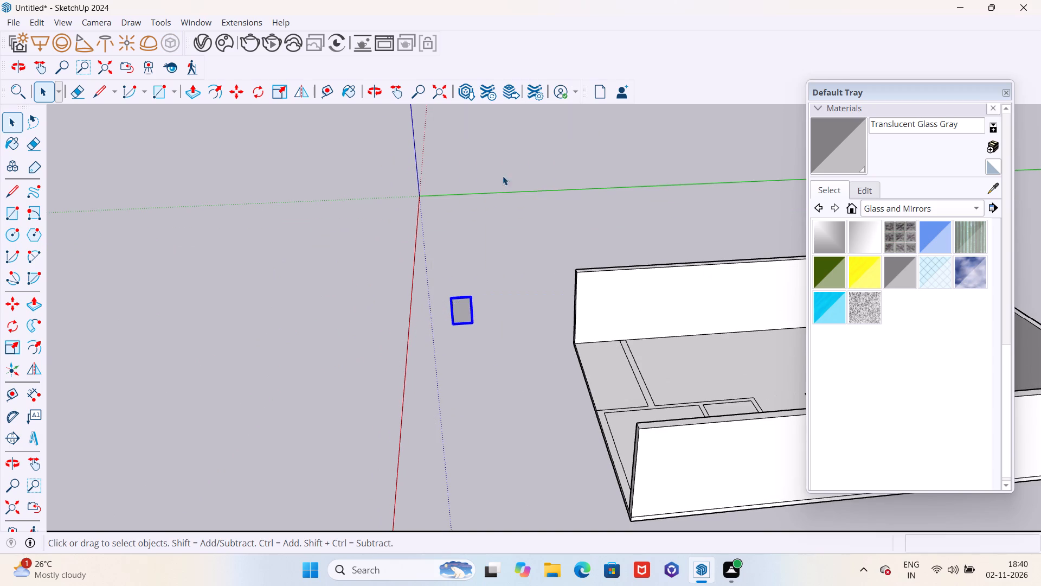
Move the portrait glass frame by its upper corner onto the matching corner of the open-shelf opening in the long wall-cabinet run.
scroll(437, 295, "down", 4)
middle_click_drag(428, 338, 447, 339)
scroll(454, 328, "up", 3)
scroll(454, 328, "down", 2)
scroll(454, 328, "up", 6)
key("m")
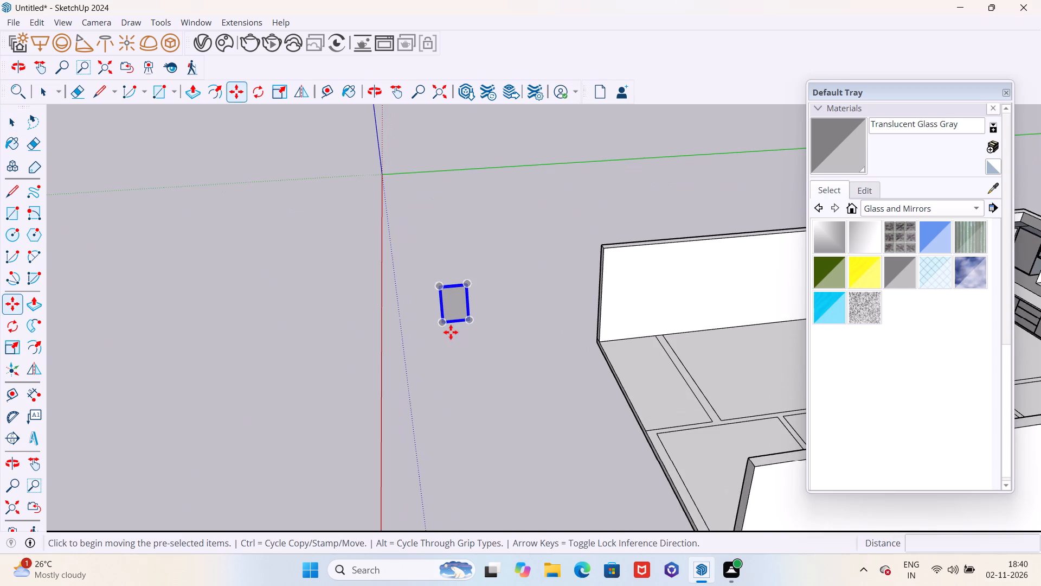
scroll(449, 332, "up", 9)
scroll(434, 313, "down", 1)
scroll(434, 313, "up", 3)
middle_click_drag(433, 314, 503, 341)
scroll(439, 258, "up", 6)
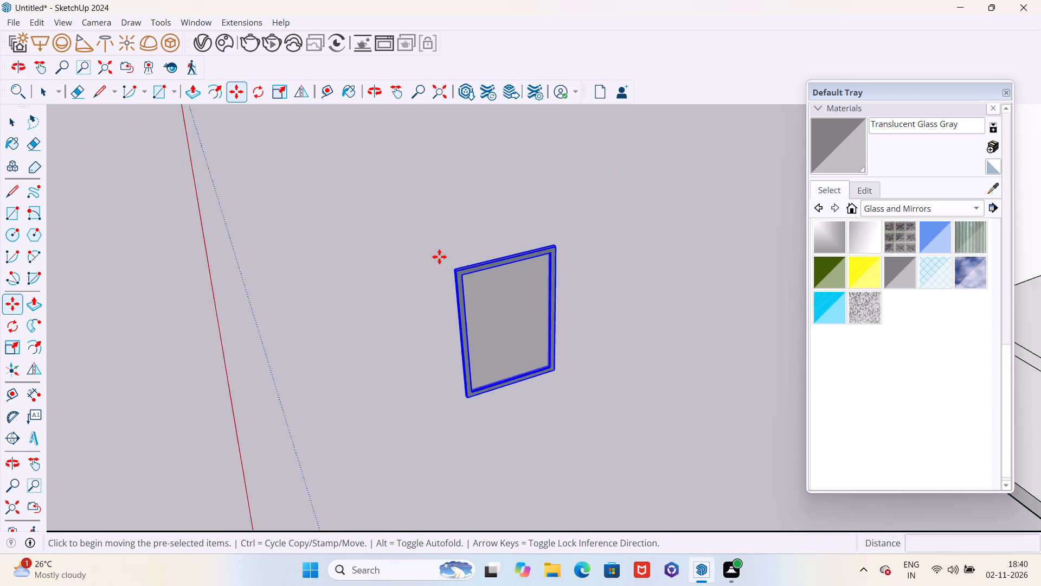
scroll(461, 267, "up", 10)
scroll(452, 272, "down", 4)
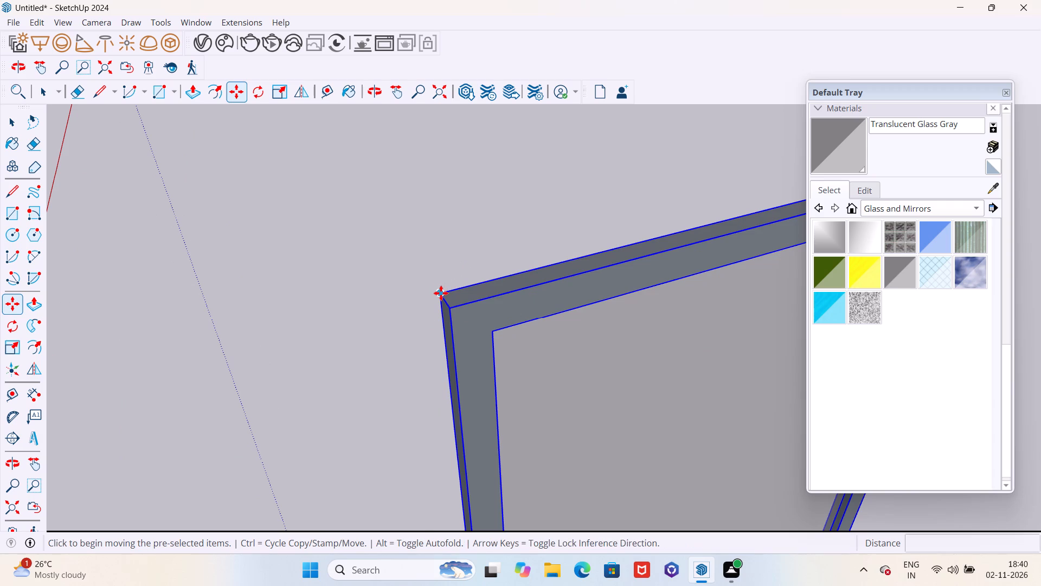
left_click(441, 293)
scroll(440, 294, "down", 20)
scroll(440, 294, "down", 5)
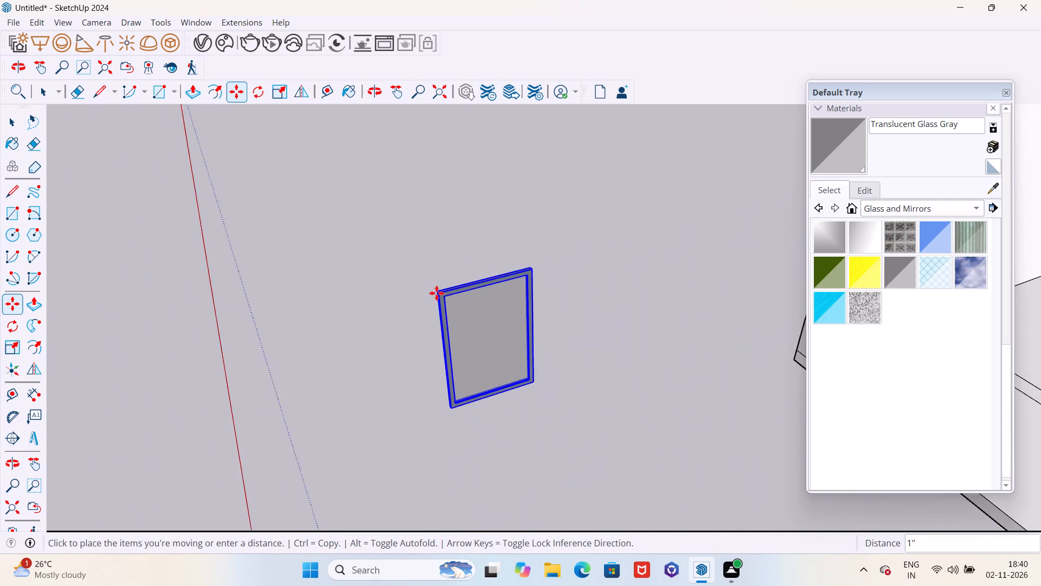
scroll(436, 293, "down", 20)
scroll(436, 293, "down", 2)
middle_click_drag(535, 285, 426, 218)
scroll(609, 263, "up", 10)
middle_click_drag(669, 260, 637, 246)
scroll(658, 250, "up", 3)
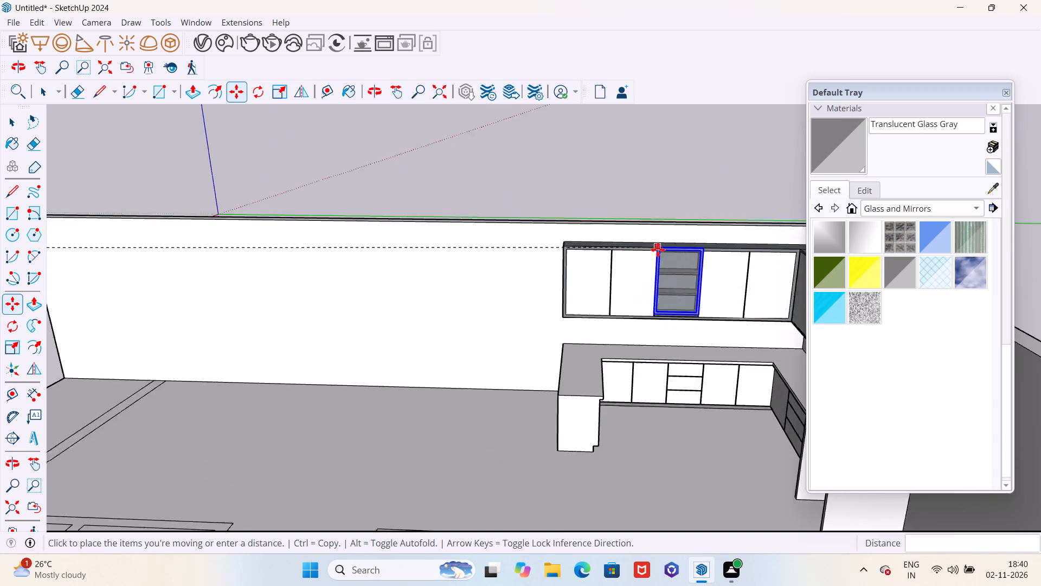
scroll(658, 250, "up", 15)
middle_click_drag(657, 246, 650, 177)
scroll(651, 219, "up", 6)
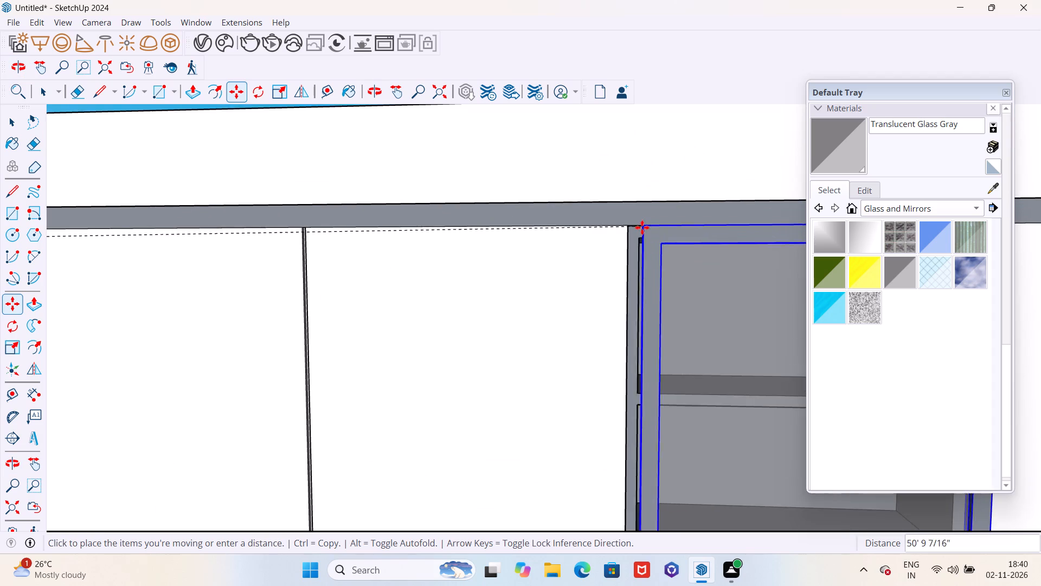
scroll(641, 228, "up", 5)
middle_click_drag(639, 235, 593, 176)
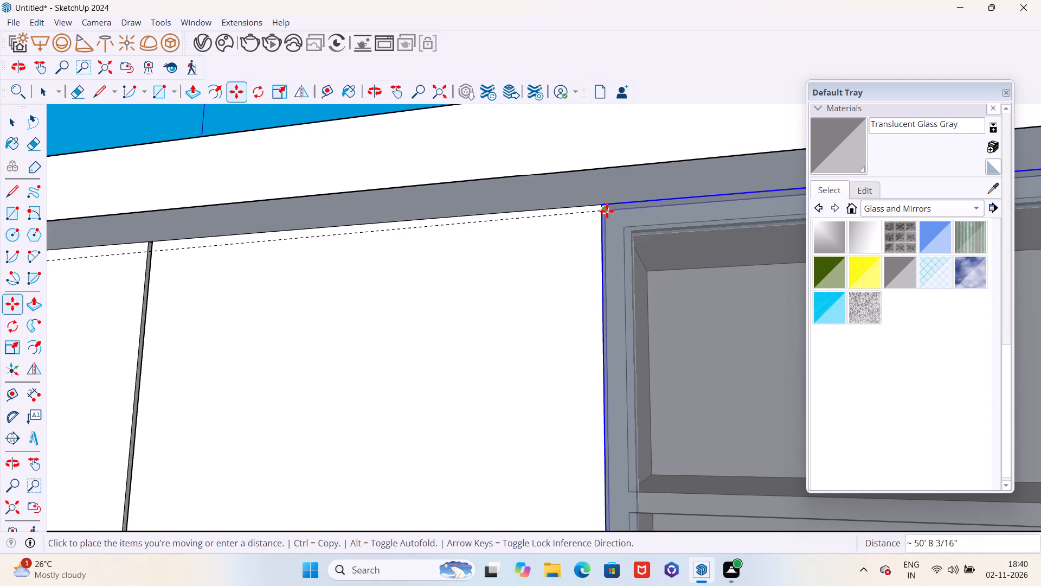
left_click(607, 217)
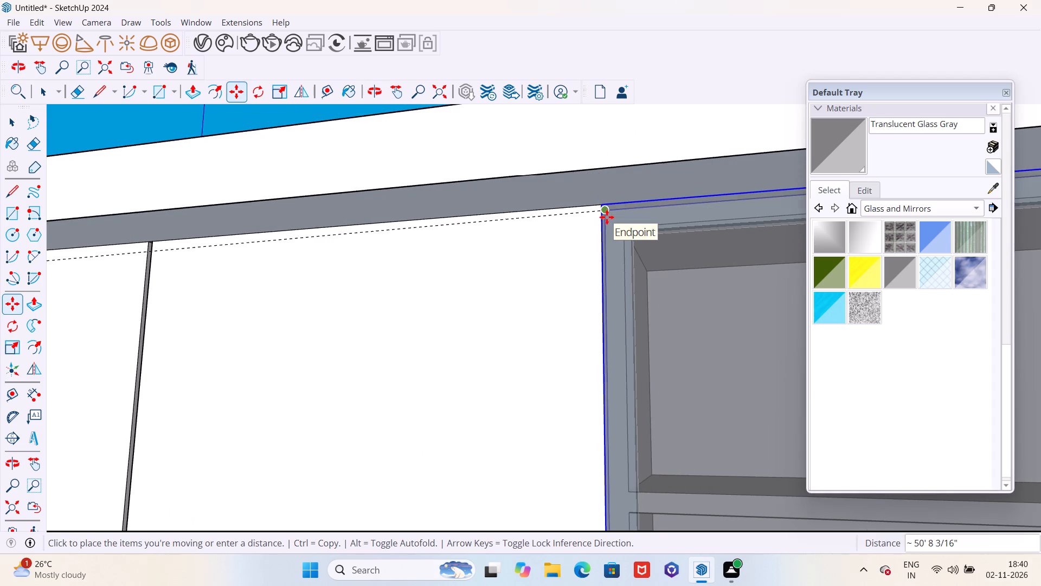
Move the landscape glass frame by its upper corner onto the open-shelf cabinet above the niche on the short wall, then deselect it.
middle_click_drag(569, 234, 593, 282)
scroll(485, 136, "down", 13)
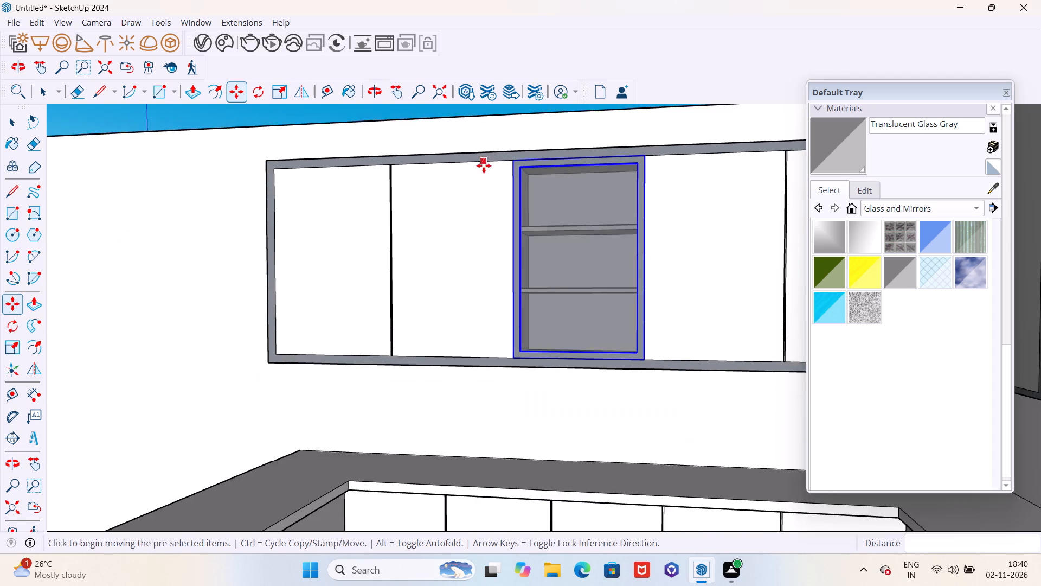
scroll(484, 165, "down", 5)
scroll(492, 183, "up", 1)
scroll(493, 185, "down", 1)
middle_click_drag(439, 199, 569, 263)
scroll(522, 245, "down", 14)
middle_click_drag(434, 239, 674, 298)
scroll(394, 206, "down", 12)
scroll(626, 252, "up", 7)
key("space")
scroll(593, 212, "up", 6)
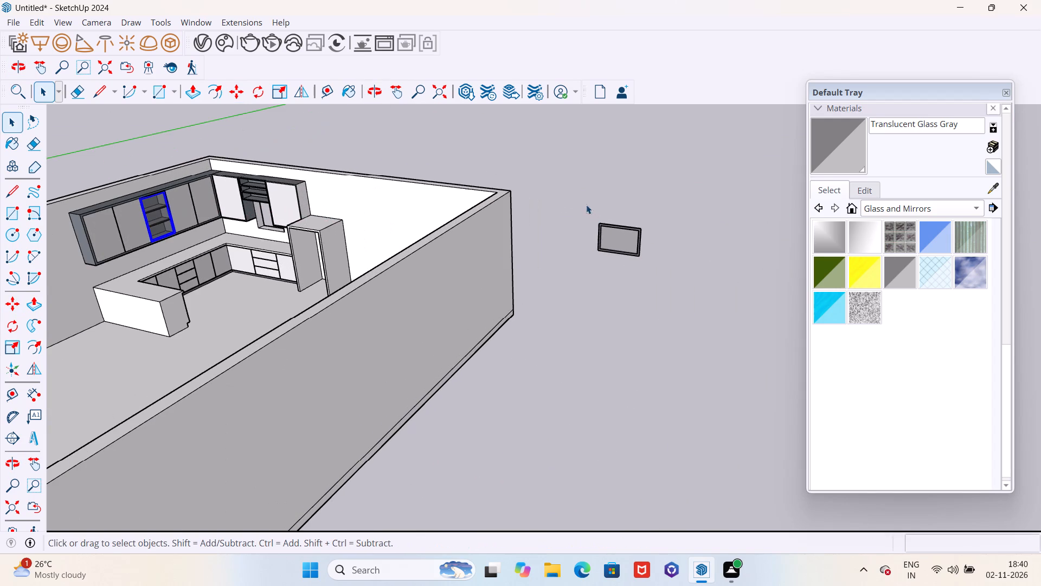
left_click_drag(584, 201, 659, 272)
scroll(613, 254, "up", 5)
middle_click_drag(583, 234, 722, 276)
scroll(687, 231, "up", 15)
key("m")
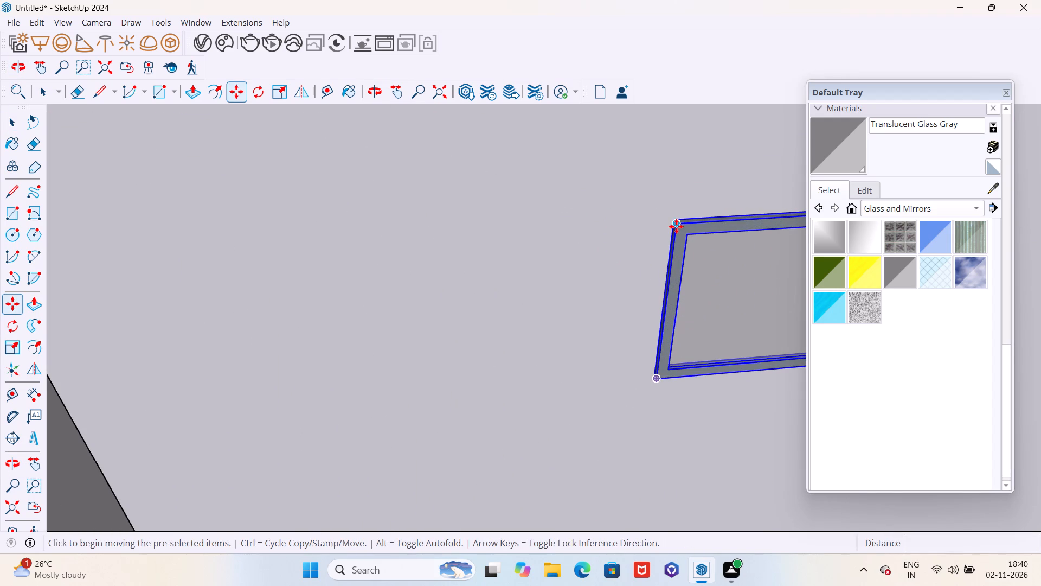
left_click(676, 226)
scroll(677, 227, "down", 3)
scroll(679, 231, "up", 1)
scroll(679, 232, "down", 20)
scroll(679, 232, "down", 4)
scroll(685, 233, "up", 1)
scroll(685, 233, "down", 2)
scroll(426, 251, "up", 7)
scroll(404, 260, "down", 1)
scroll(404, 260, "up", 7)
middle_click_drag(402, 262, 392, 165)
scroll(399, 213, "up", 13)
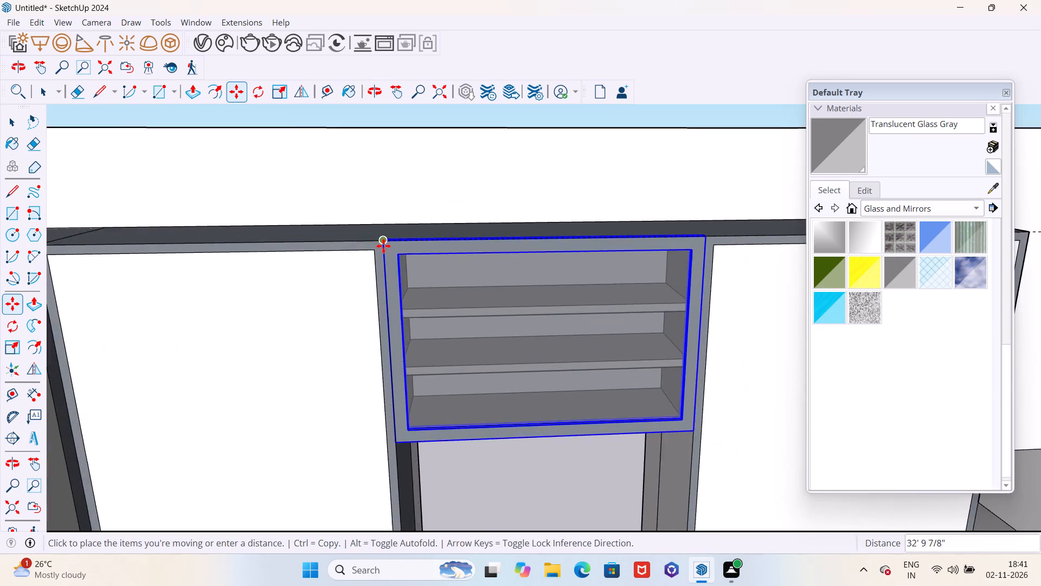
scroll(383, 246, "up", 11)
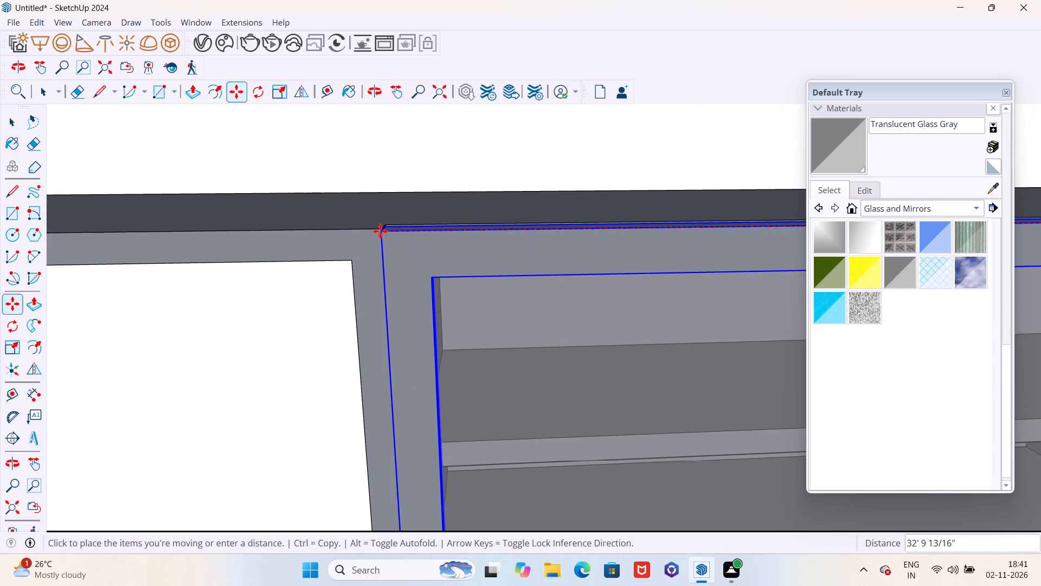
left_click(380, 228)
scroll(428, 252, "down", 13)
scroll(317, 238, "up", 1)
scroll(317, 238, "down", 8)
key("space")
left_click(414, 379)
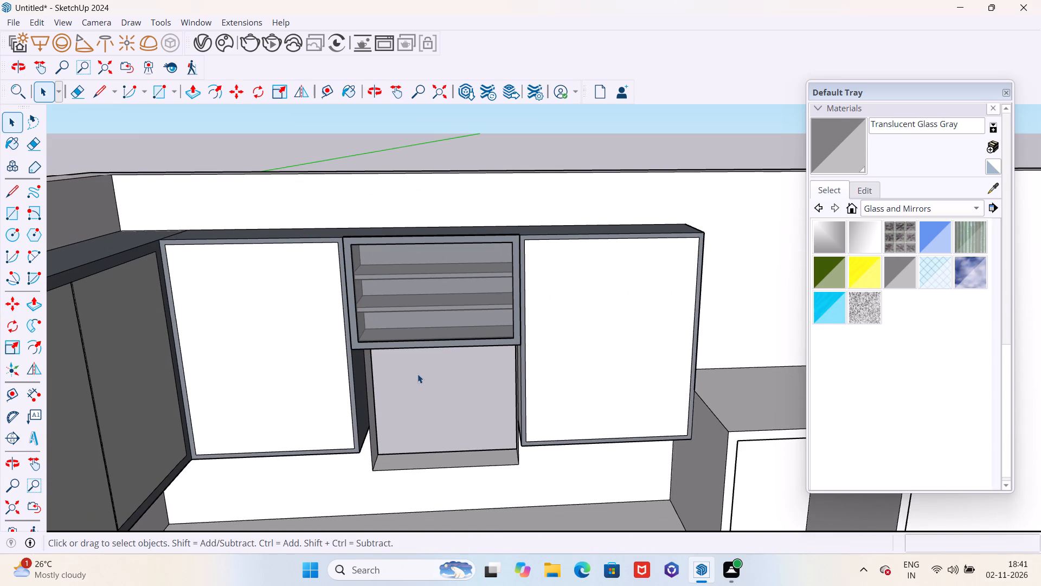
Examine the kitchen from several angles to check the two glass frames fitted on the wall cabinets.
scroll(441, 355, "down", 6)
middle_click_drag(438, 360, 252, 362)
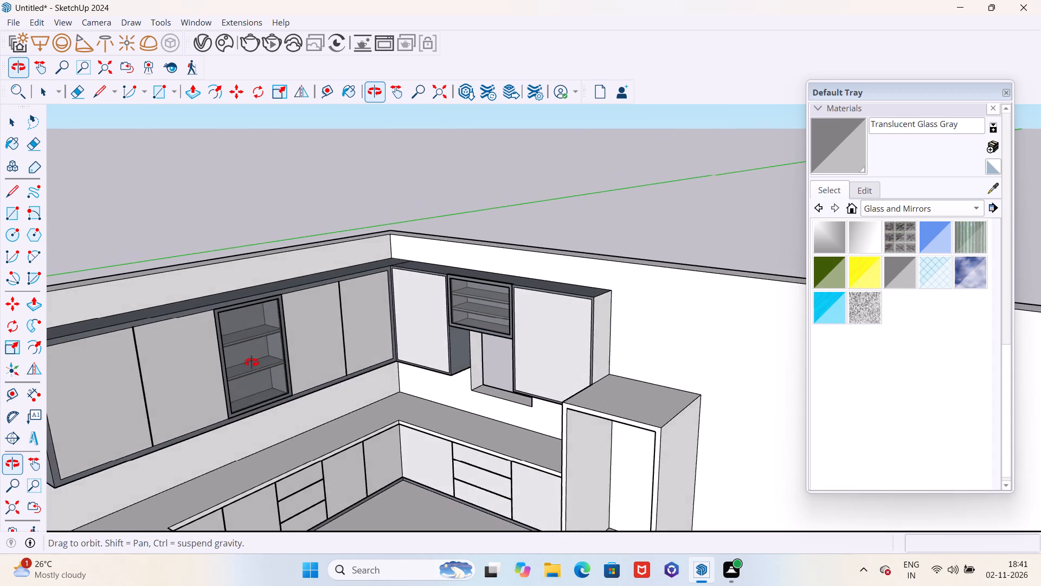
middle_click_drag(252, 362, 484, 352)
scroll(439, 326, "down", 7)
middle_click_drag(441, 326, 247, 331)
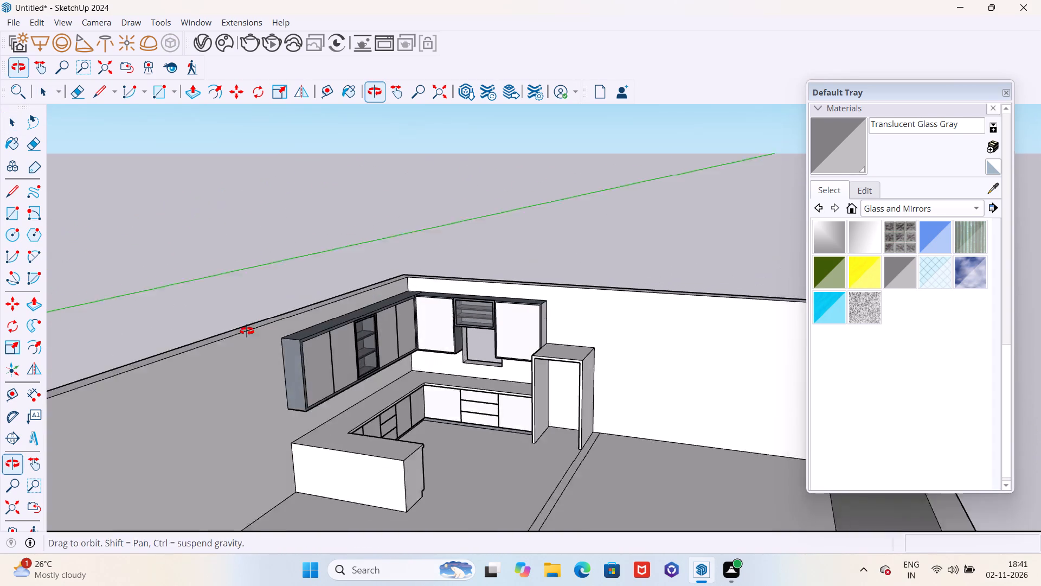
middle_click_drag(247, 331, 241, 331)
scroll(519, 246, "down", 6)
middle_click_drag(473, 282, 640, 281)
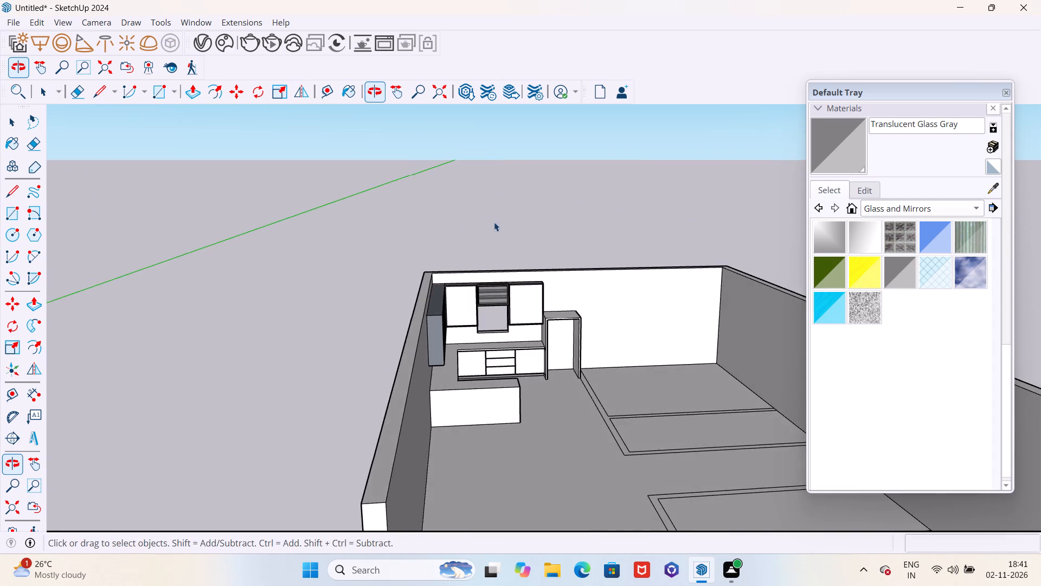
scroll(487, 219, "down", 5)
middle_click_drag(514, 270, 380, 322)
scroll(466, 286, "up", 14)
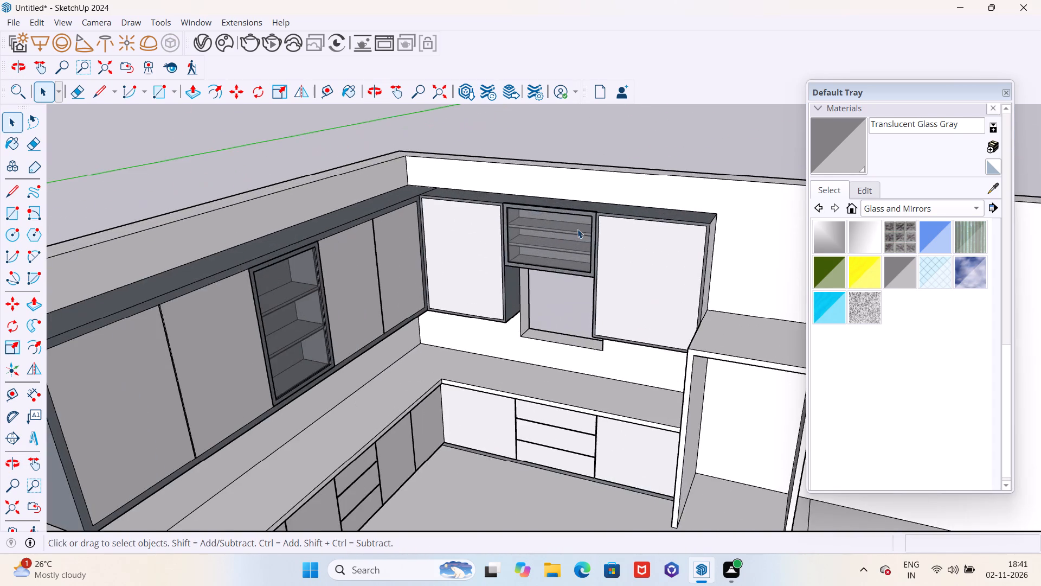
scroll(595, 227, "up", 6)
scroll(606, 228, "down", 5)
scroll(556, 230, "down", 11)
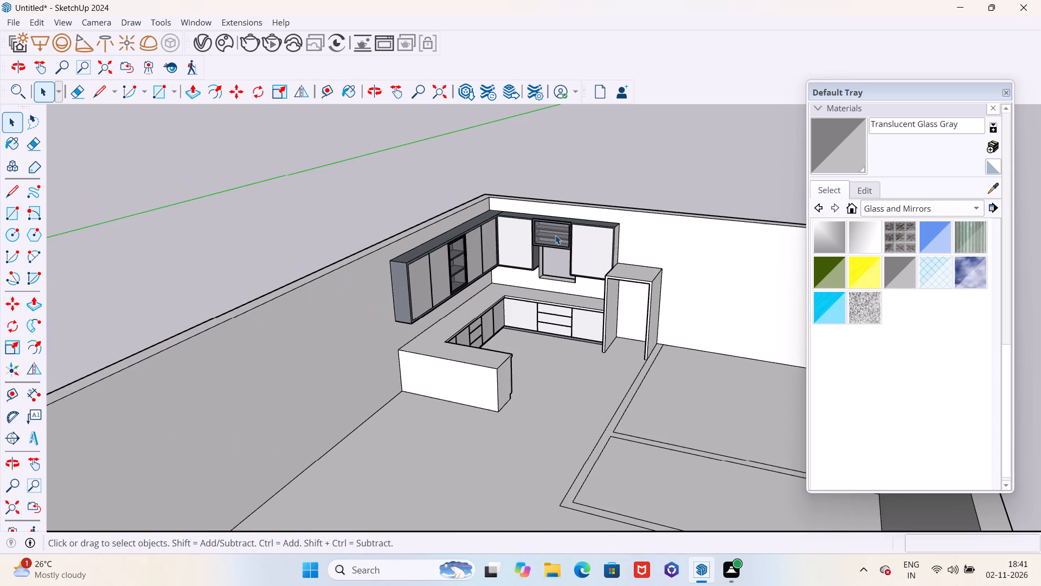
middle_click_drag(540, 252, 531, 251)
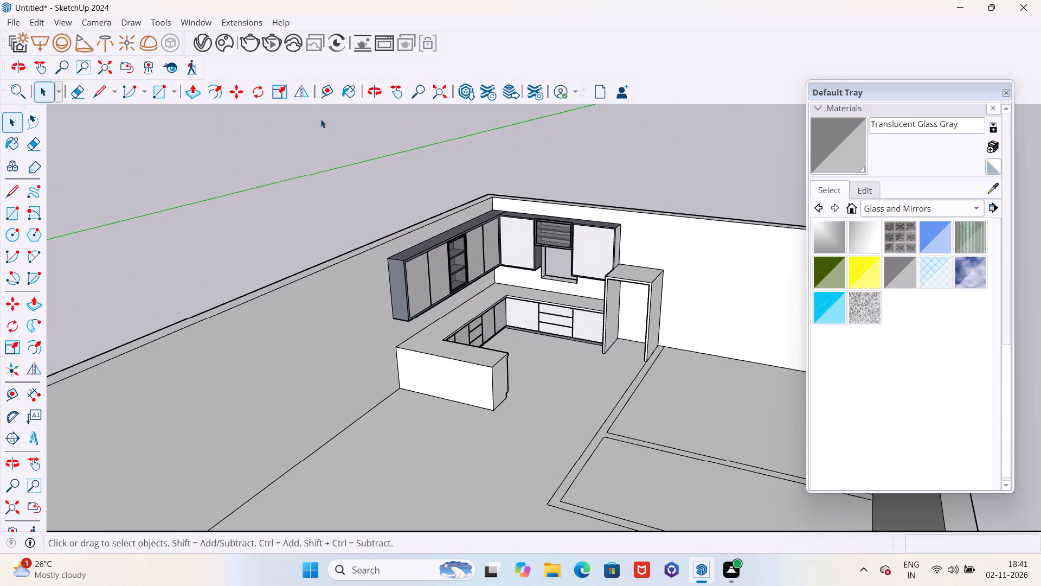
Enable the Click-Change 2 - Kitchen equipment toolbar.
left_click(93, 19)
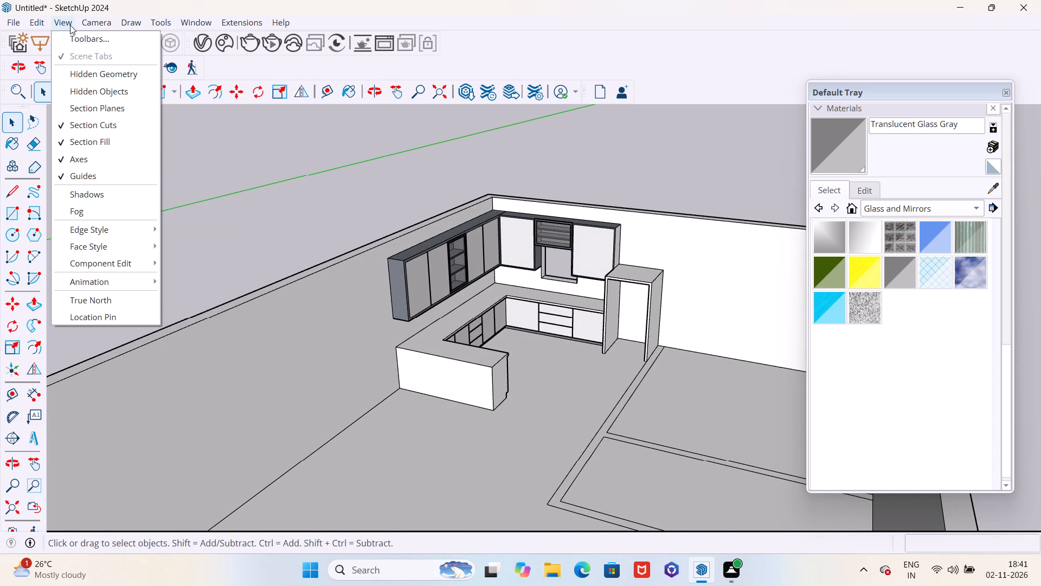
left_click(67, 35)
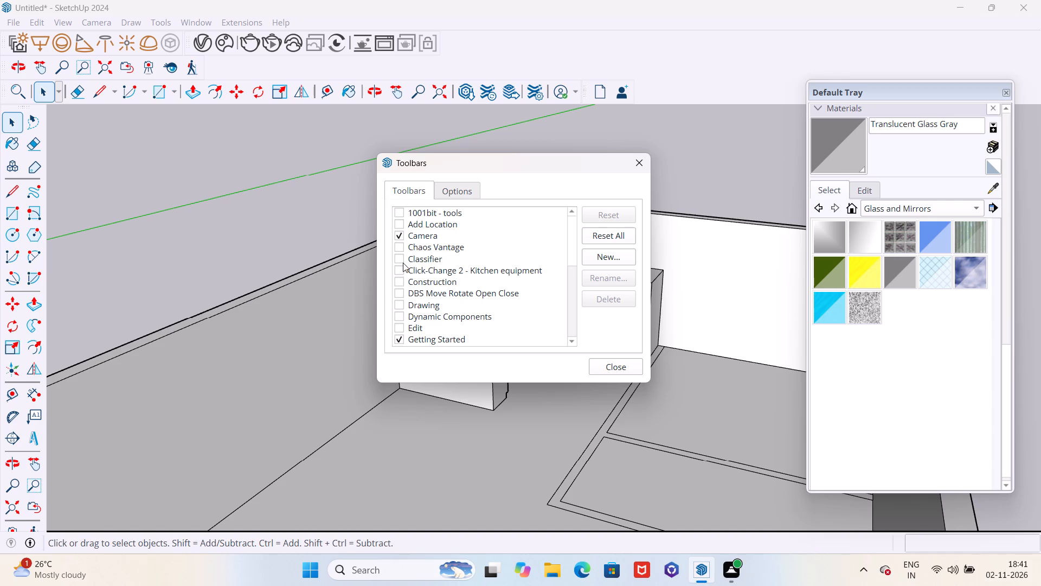
left_click(399, 270)
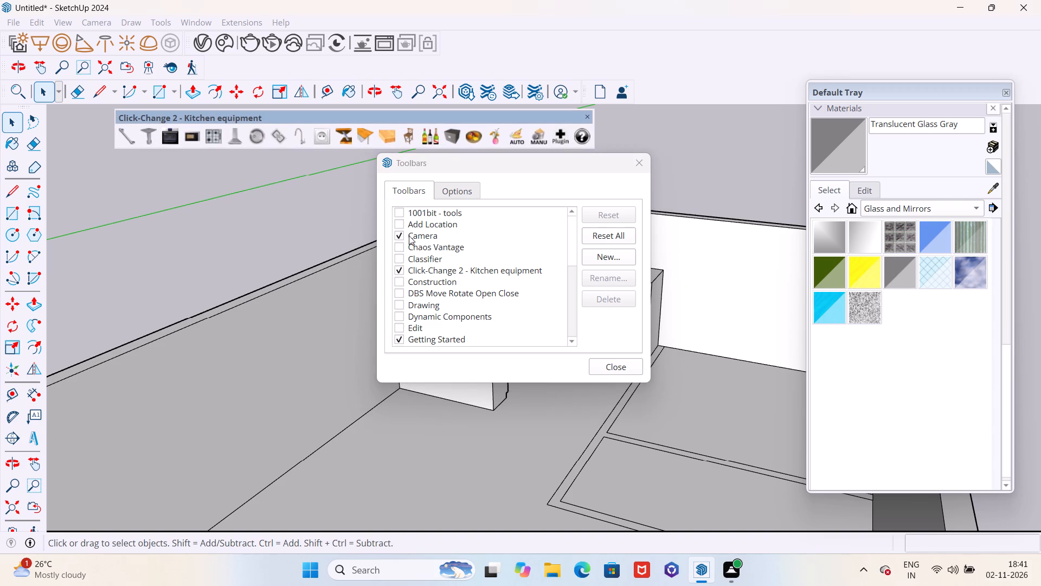
left_click(633, 164)
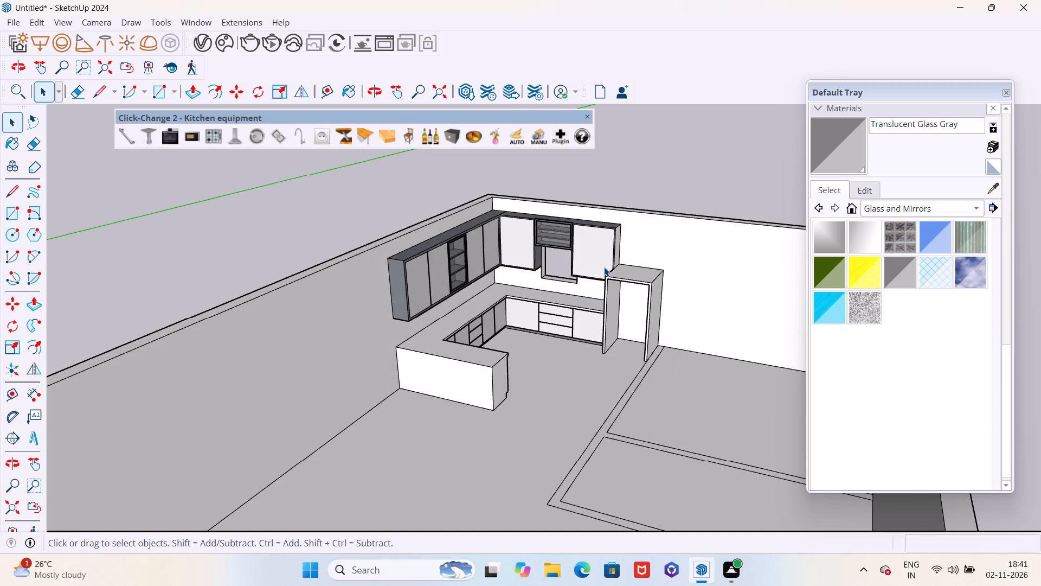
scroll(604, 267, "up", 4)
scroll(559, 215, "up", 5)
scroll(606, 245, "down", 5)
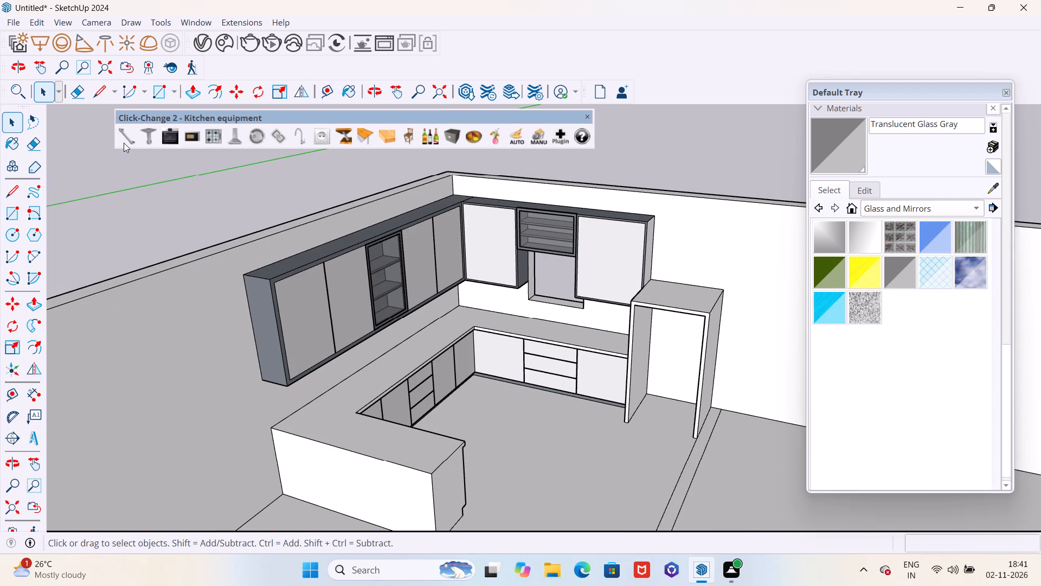
Place a Click-Change 2 bar handle on the end door of the long wall-cabinet run.
left_click(124, 140)
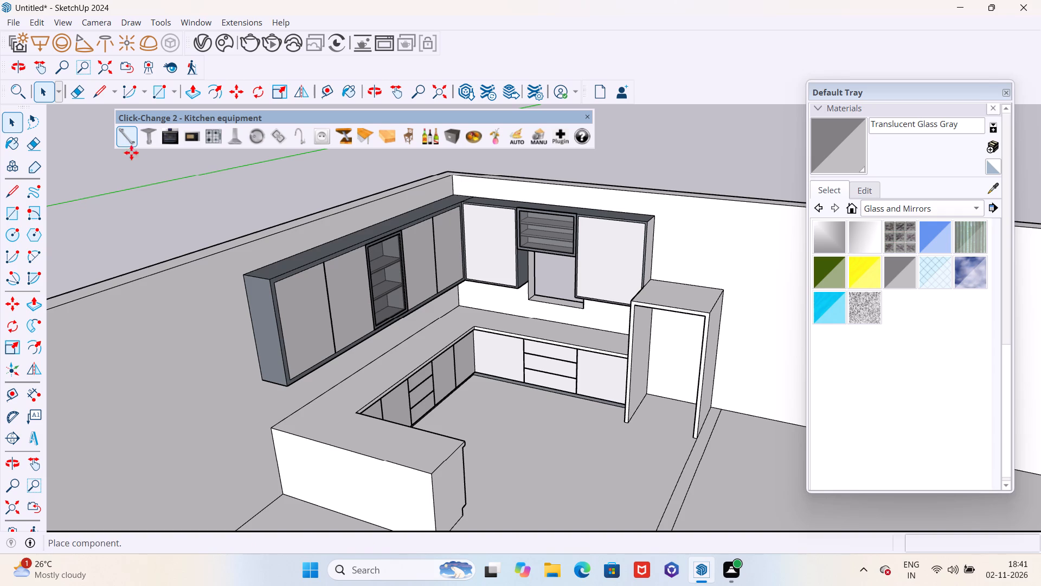
scroll(318, 311, "up", 16)
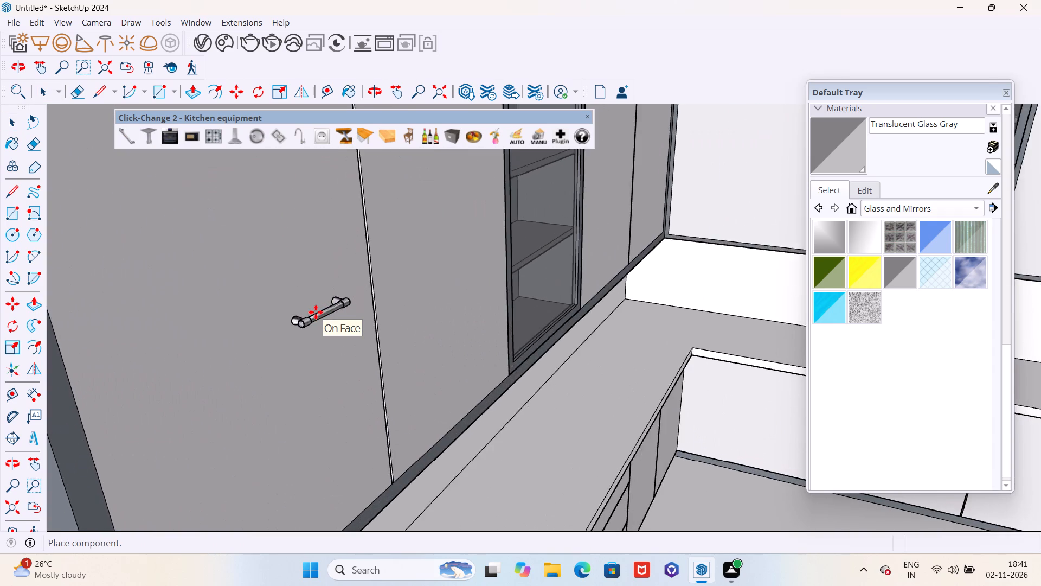
scroll(316, 312, "up", 7)
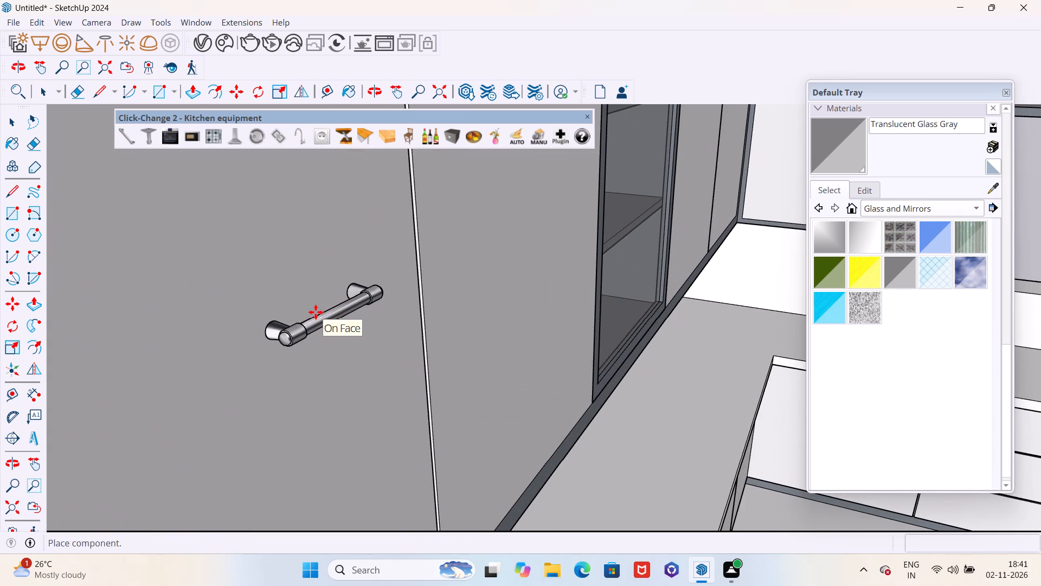
left_click(316, 312)
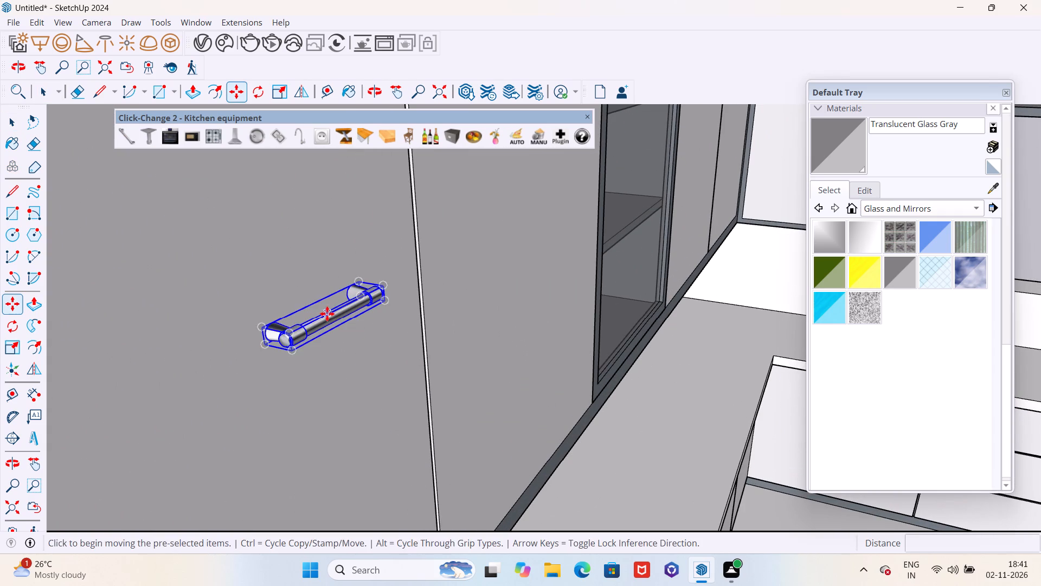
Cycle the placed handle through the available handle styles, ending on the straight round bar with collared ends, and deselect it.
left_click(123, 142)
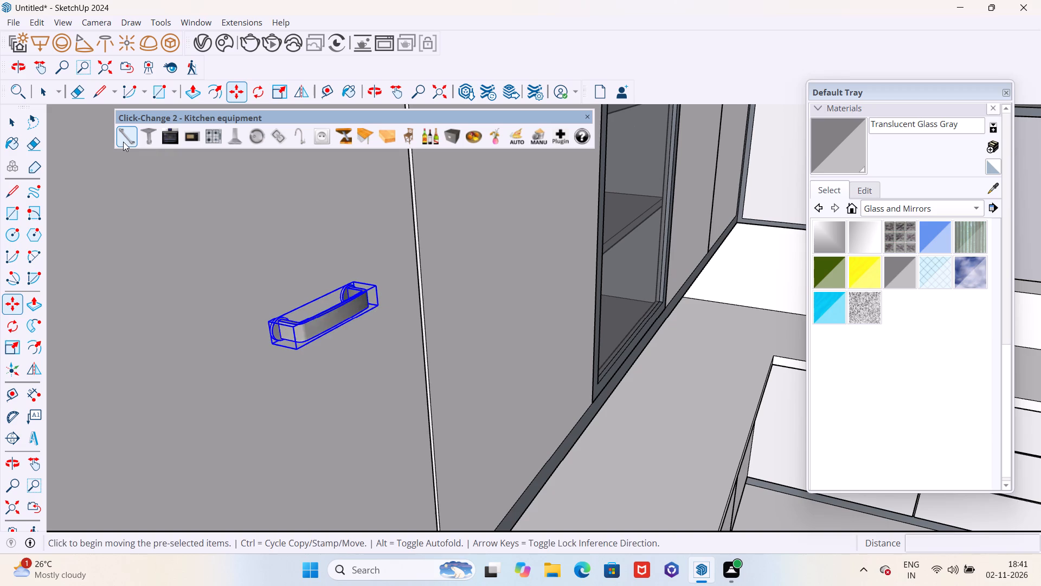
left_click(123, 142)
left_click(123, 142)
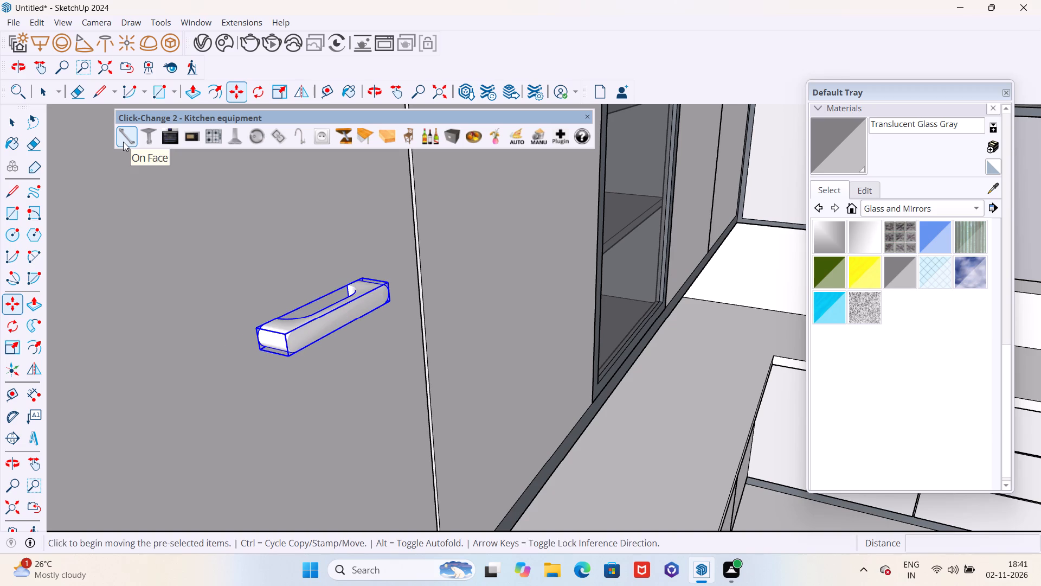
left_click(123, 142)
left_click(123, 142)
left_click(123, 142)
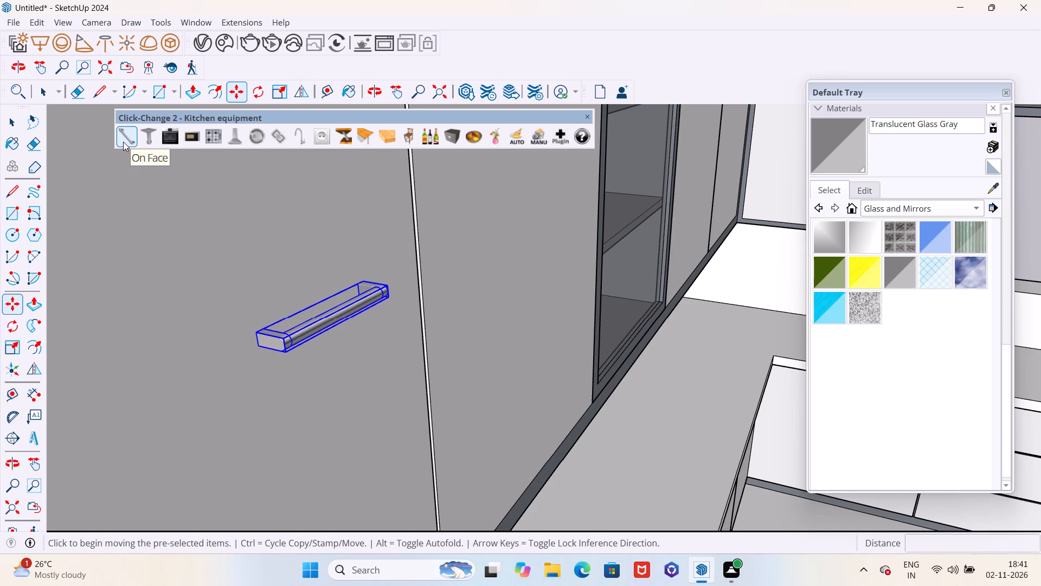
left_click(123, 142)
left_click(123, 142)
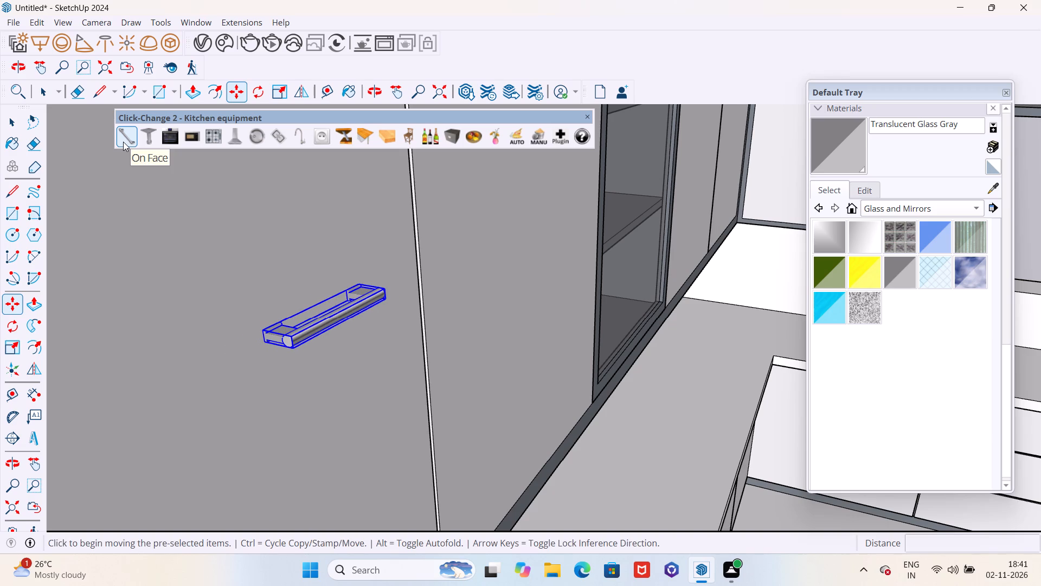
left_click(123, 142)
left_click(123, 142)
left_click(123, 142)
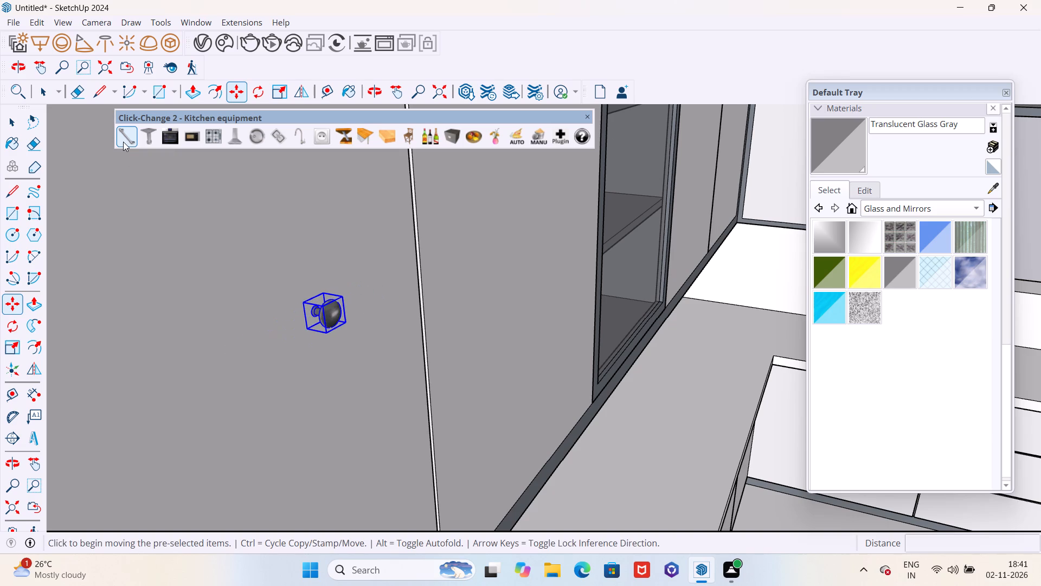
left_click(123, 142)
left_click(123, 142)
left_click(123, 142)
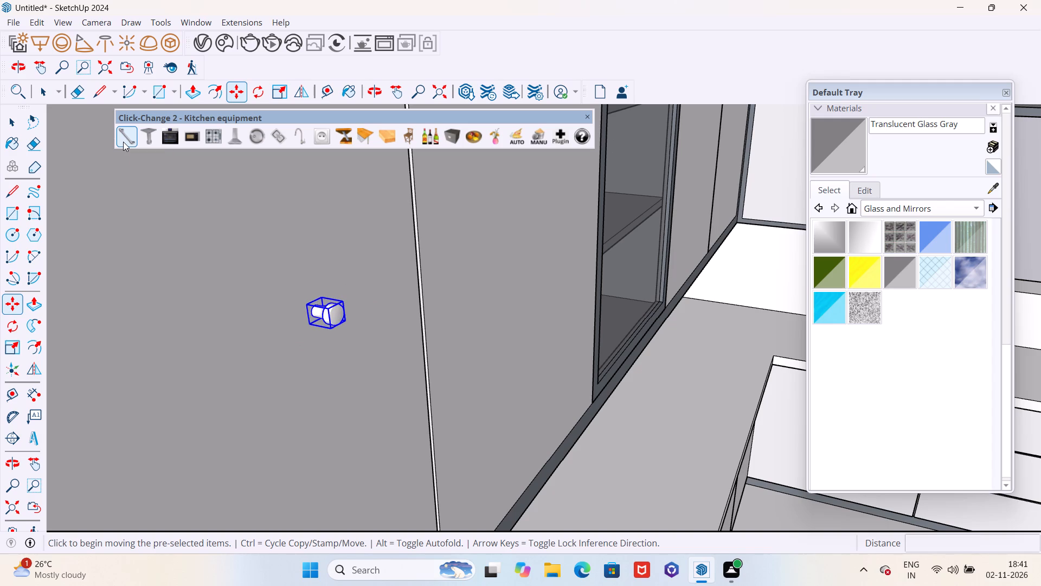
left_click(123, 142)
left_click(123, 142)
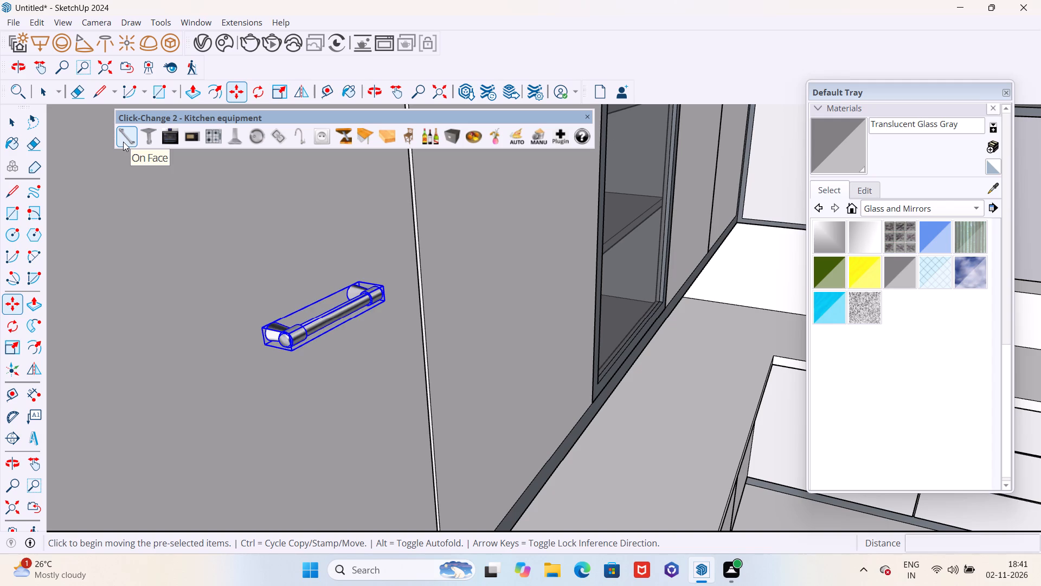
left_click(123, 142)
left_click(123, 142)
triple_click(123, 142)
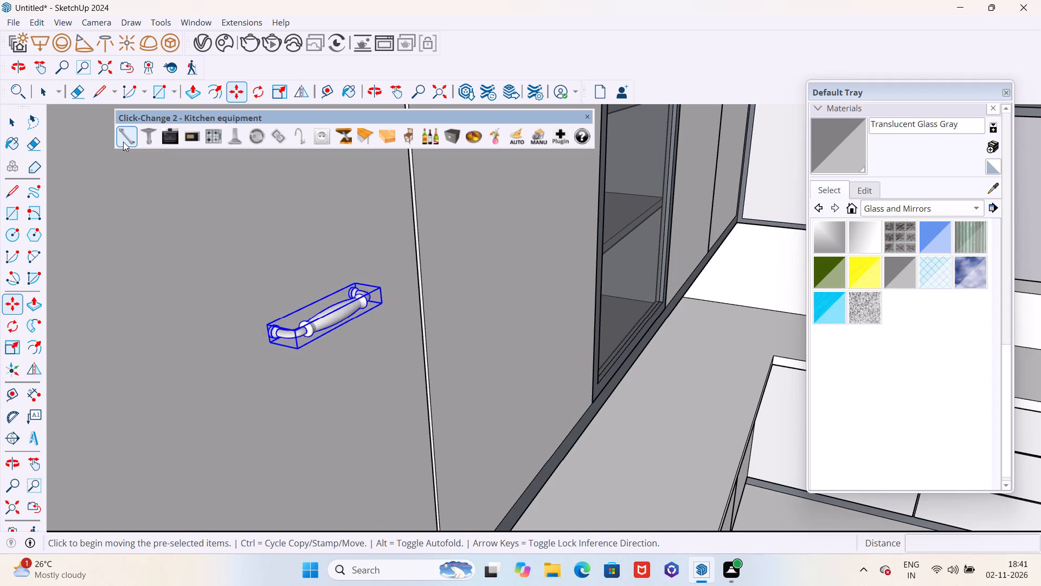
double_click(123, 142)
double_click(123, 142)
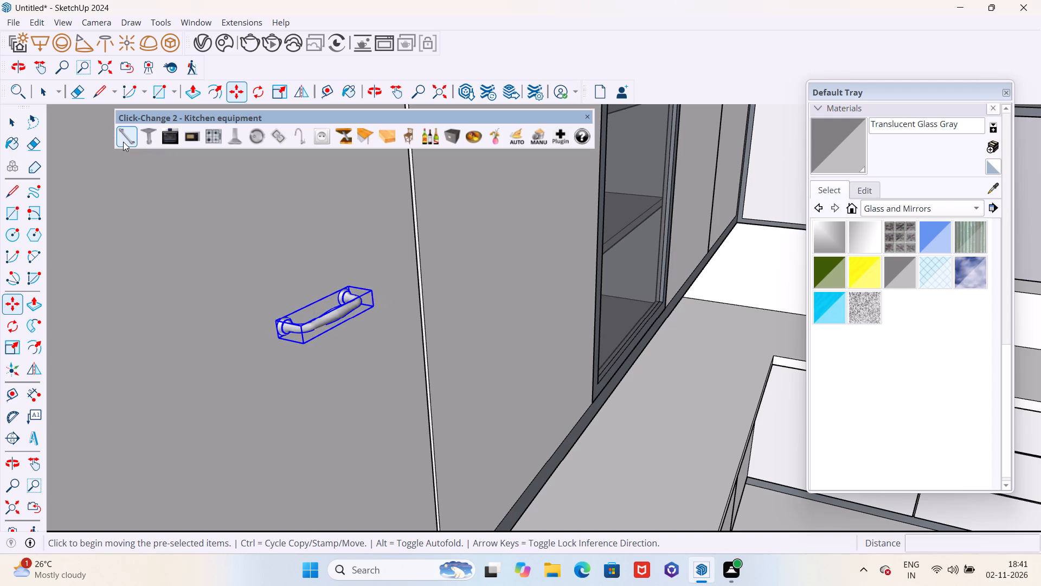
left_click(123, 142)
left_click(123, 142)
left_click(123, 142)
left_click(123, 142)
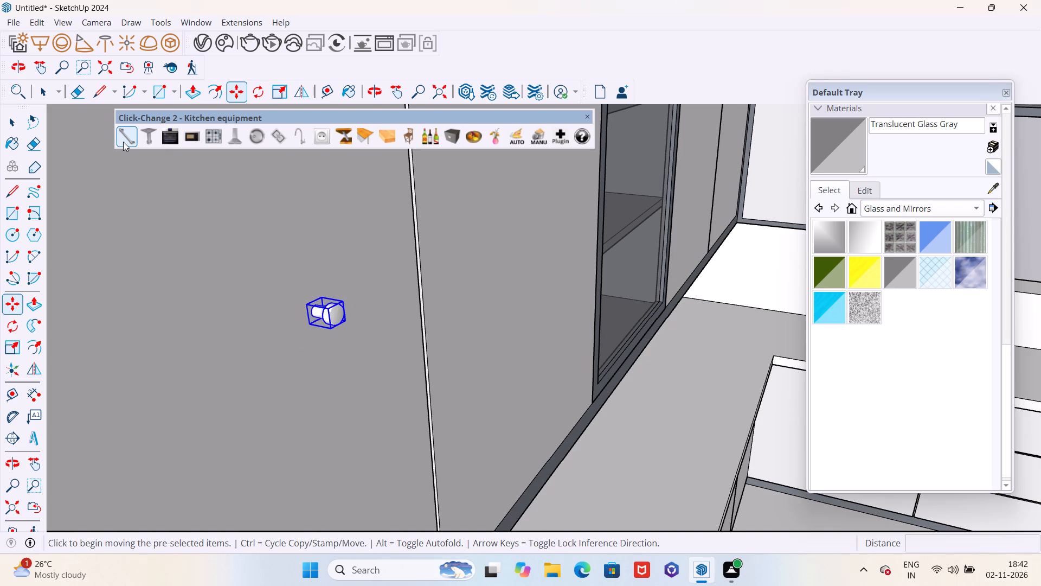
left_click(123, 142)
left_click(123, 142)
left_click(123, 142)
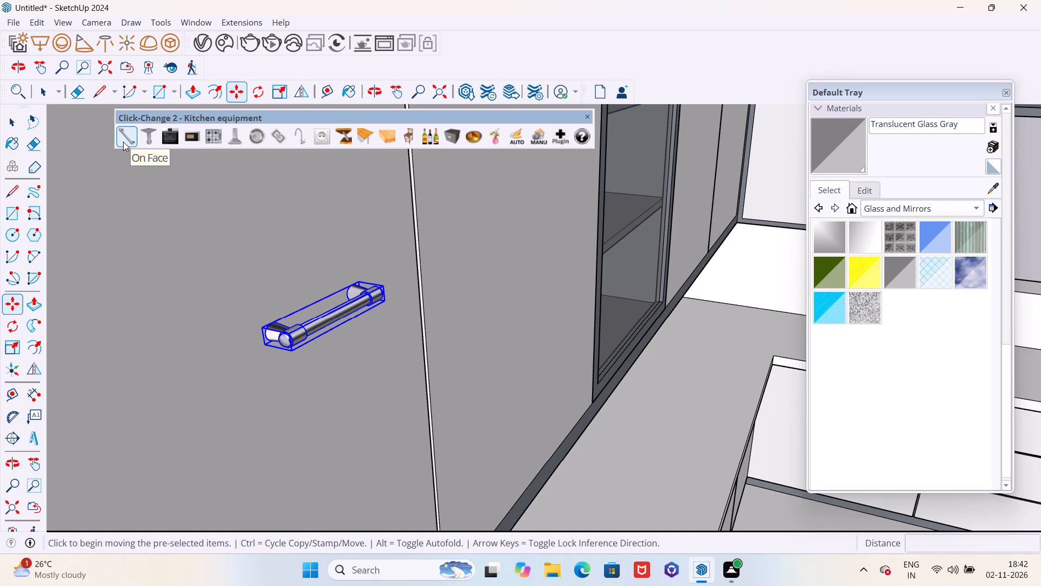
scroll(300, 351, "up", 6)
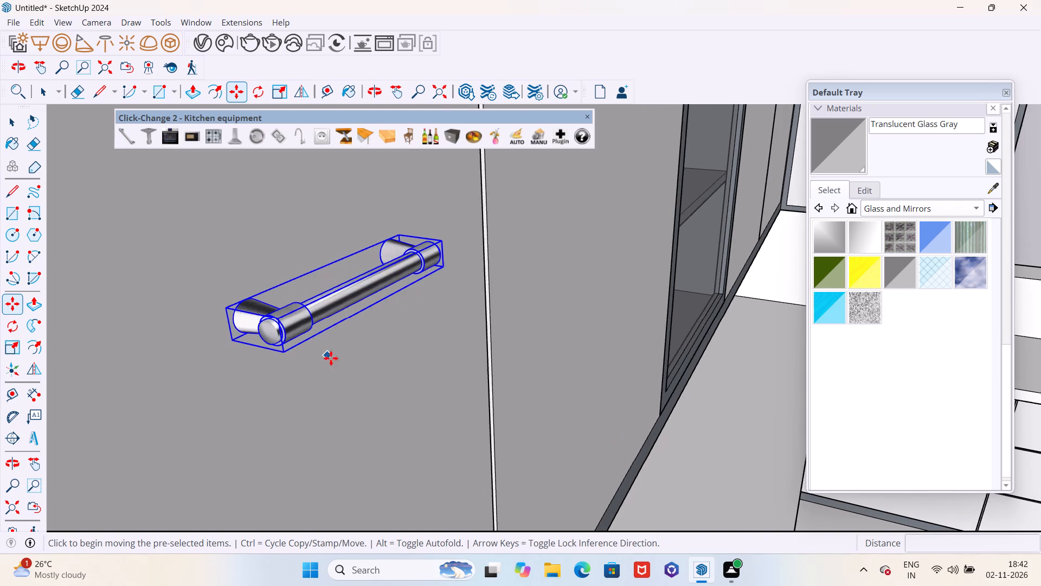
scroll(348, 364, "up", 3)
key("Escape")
Rotate the handle upright in the door plane about a point on the second door, bringing it onto that door.
scroll(416, 365, "down", 6)
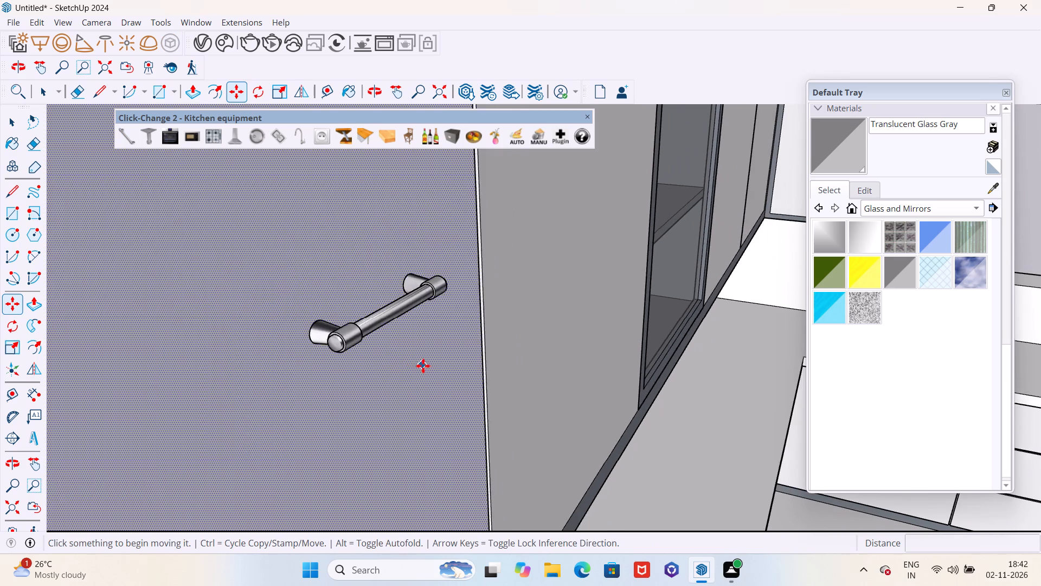
scroll(428, 366, "down", 12)
key("space")
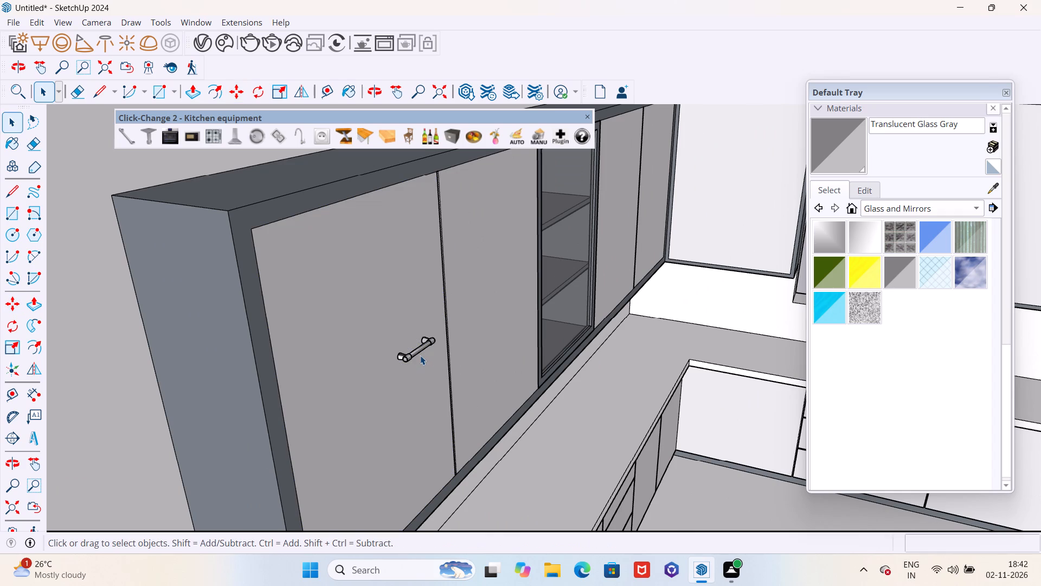
left_click(419, 353)
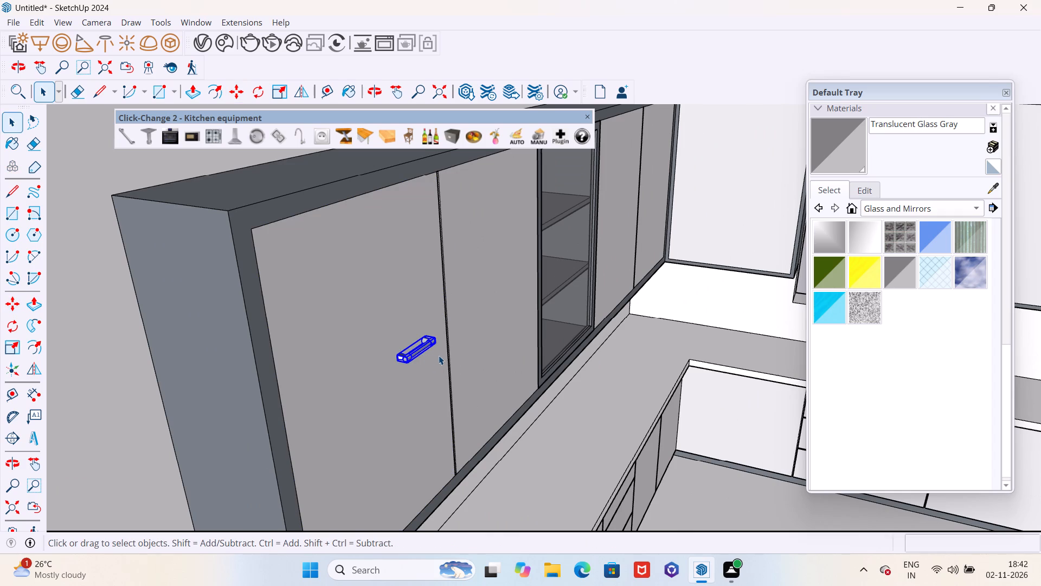
key("q")
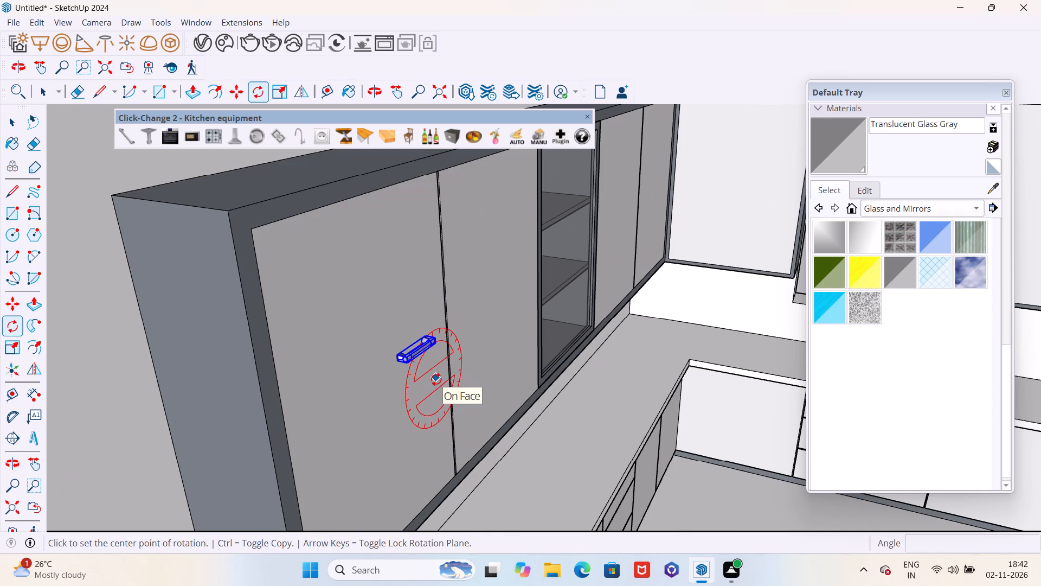
middle_click_drag(434, 380, 261, 382)
left_click(345, 302)
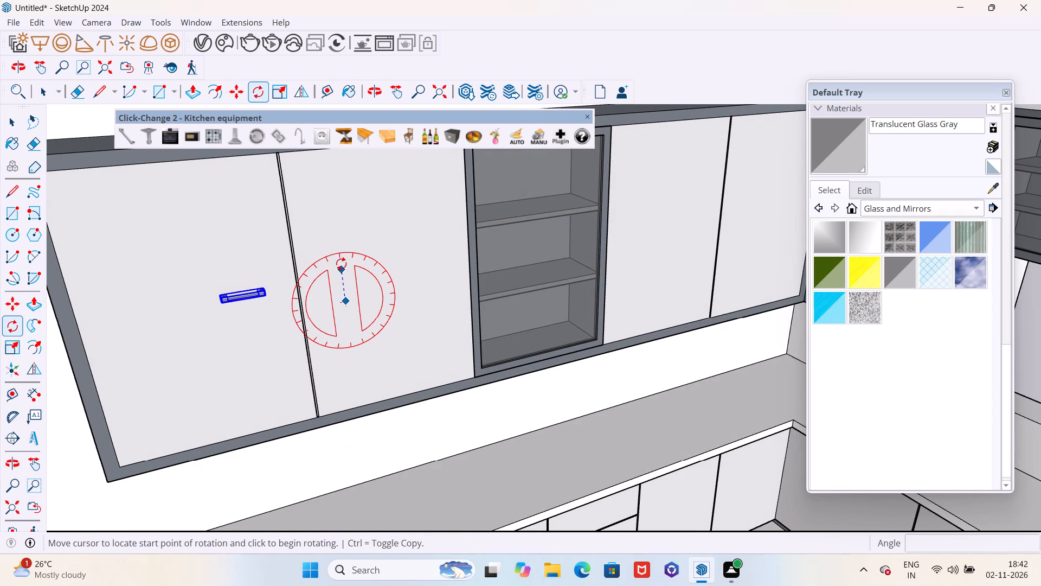
left_click(338, 245)
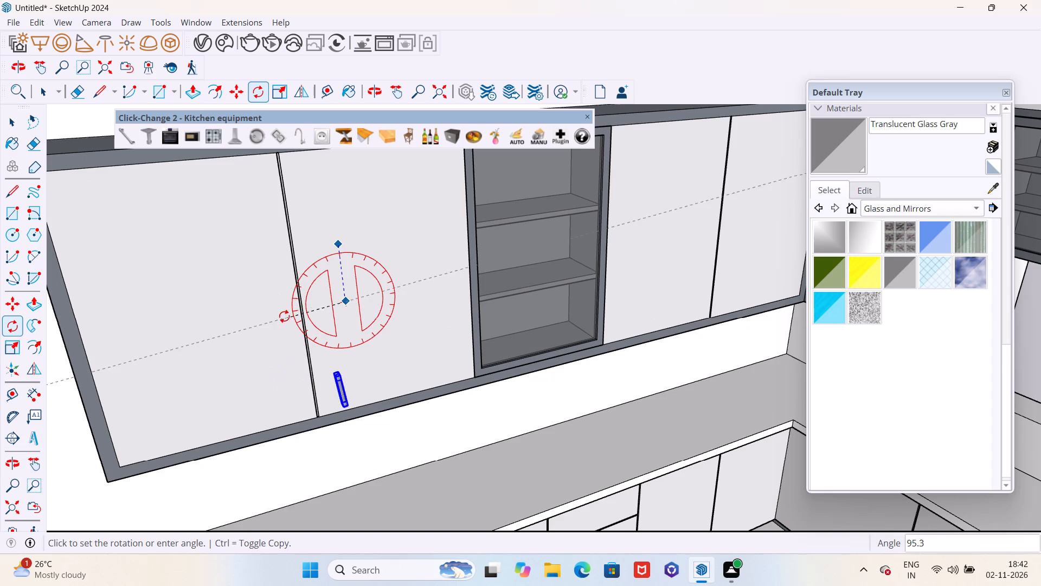
left_click(284, 310)
Move the upright handle straight up on the second door, clear of the door's bottom edge.
scroll(431, 330, "down", 9)
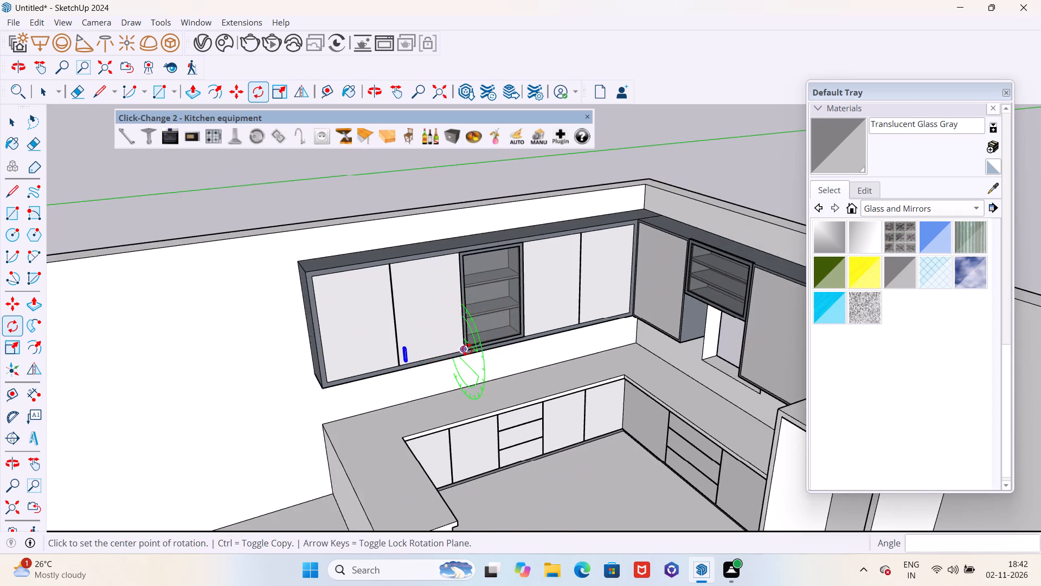
middle_click_drag(466, 349, 417, 316)
key("c")
scroll(399, 354, "up", 10)
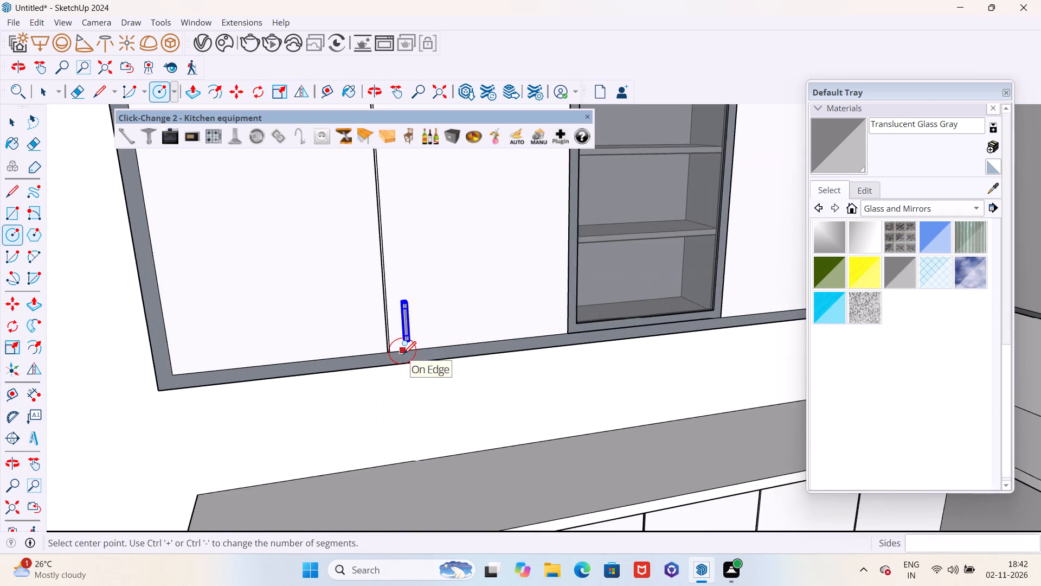
scroll(403, 353, "up", 4)
key("m")
scroll(404, 351, "up", 4)
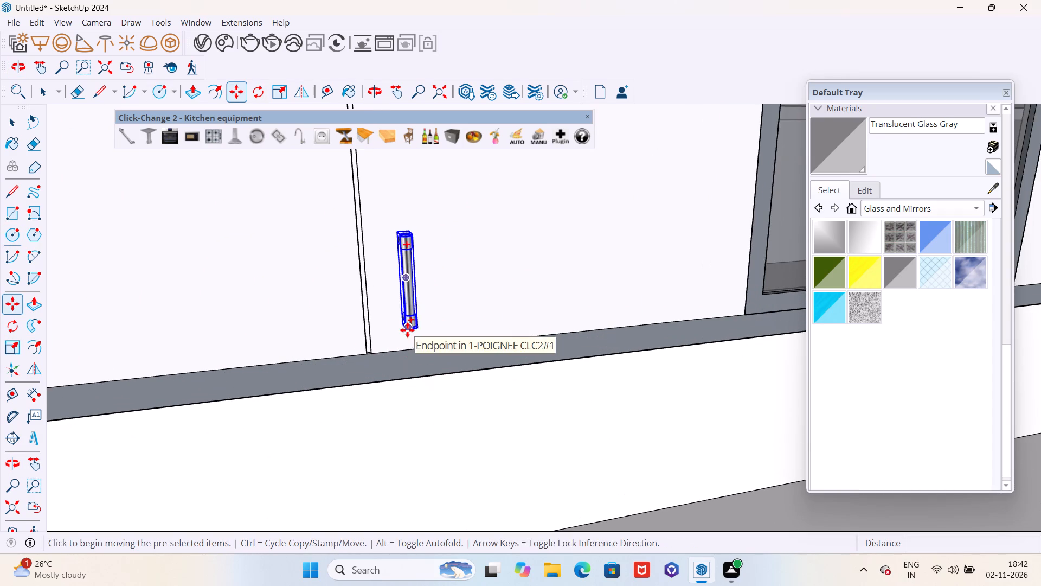
scroll(407, 332, "down", 4)
middle_click_drag(408, 334, 374, 296)
left_click(433, 302)
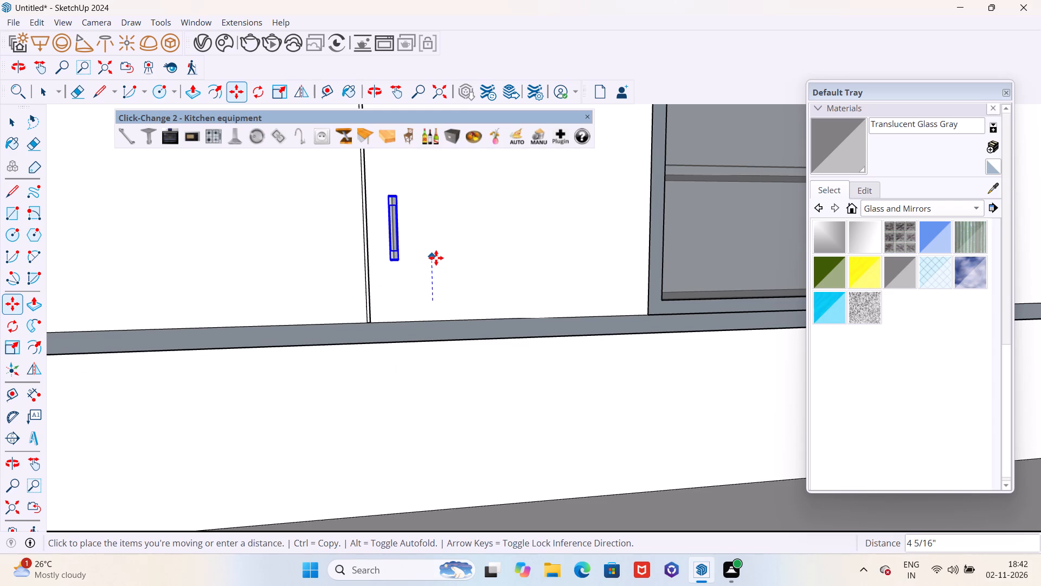
left_click(436, 242)
Copy the handle about 5 3/16" horizontally across the door gap onto the end door.
scroll(515, 296, "down", 11)
middle_click_drag(535, 287, 512, 300)
scroll(507, 278, "up", 4)
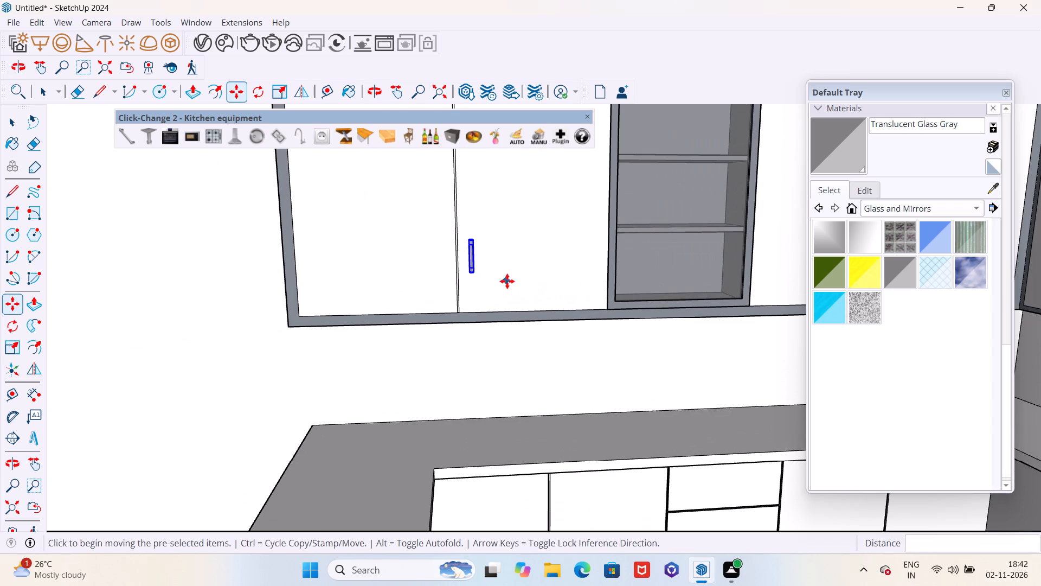
left_click(507, 282)
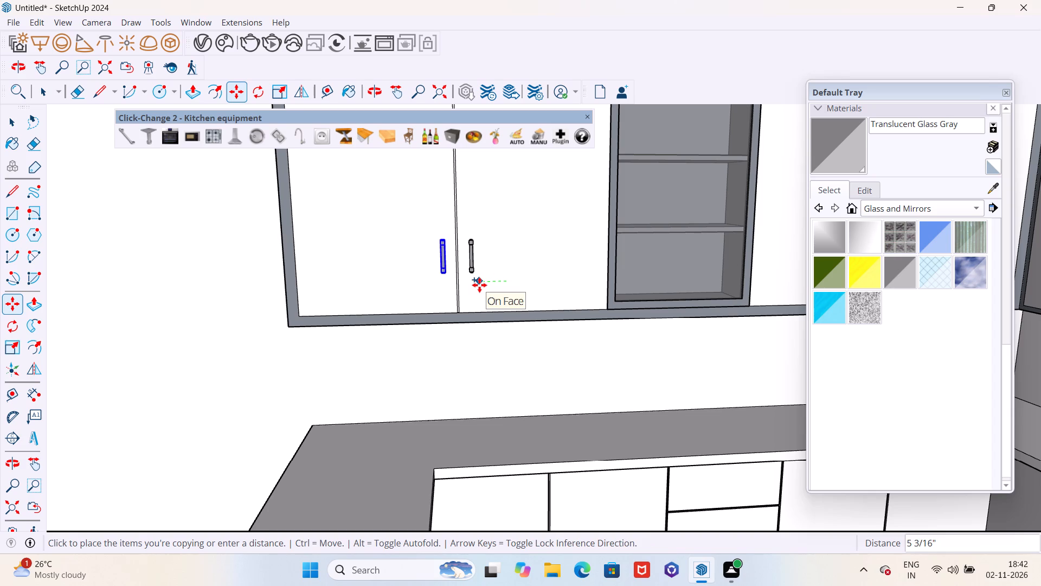
left_click(480, 286)
Copy the pair of handles about 7' 2 3/8" horizontally onto the two upper doors beyond the glass cabinet.
scroll(541, 301, "down", 6)
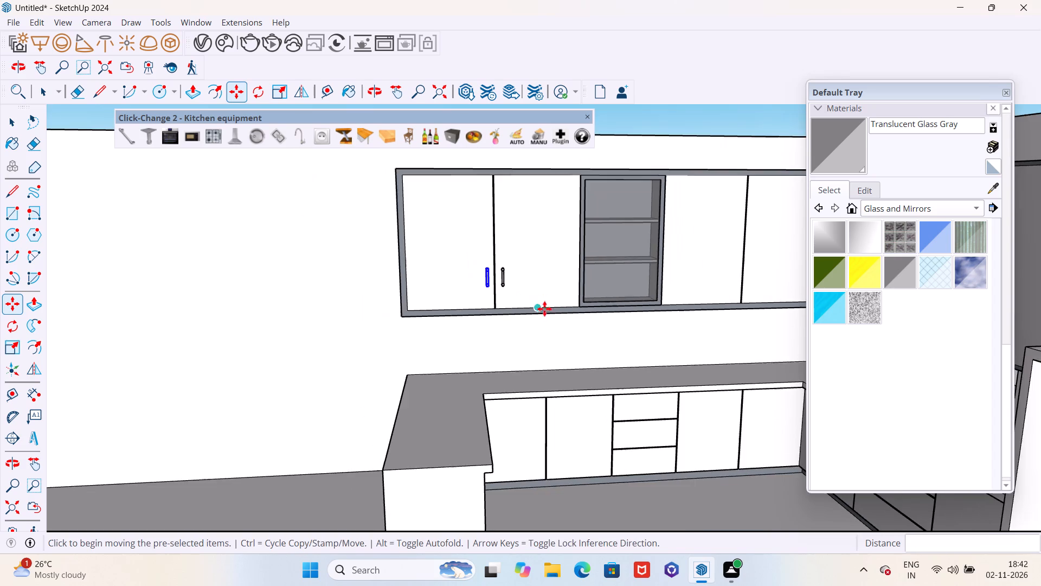
middle_click_drag(542, 322, 561, 350)
scroll(587, 348, "down", 3)
middle_click_drag(502, 316, 518, 345)
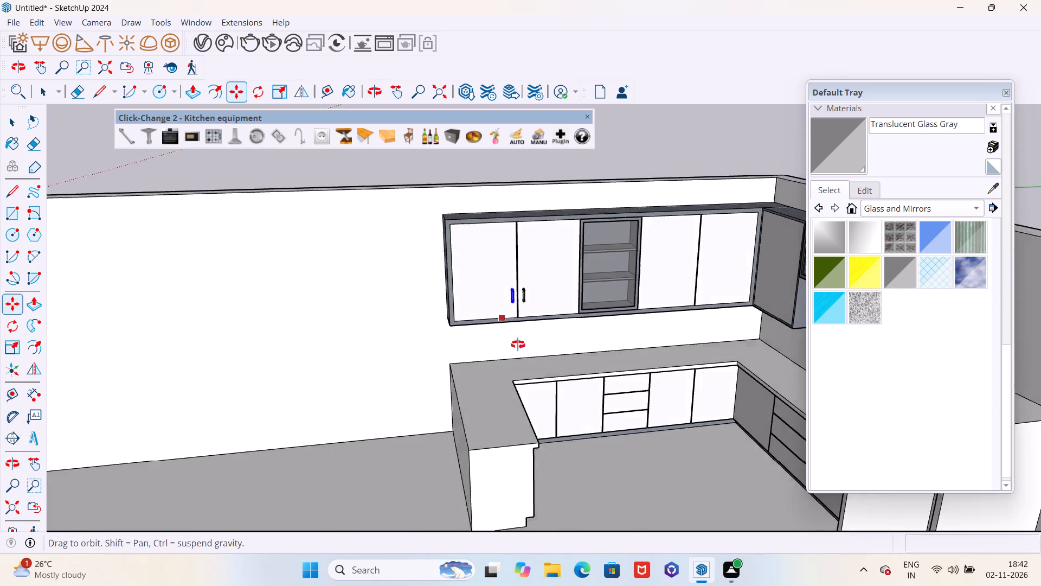
middle_click_drag(518, 345, 698, 406)
scroll(546, 329, "up", 11)
scroll(570, 314, "down", 4)
middle_click_drag(568, 332, 537, 307)
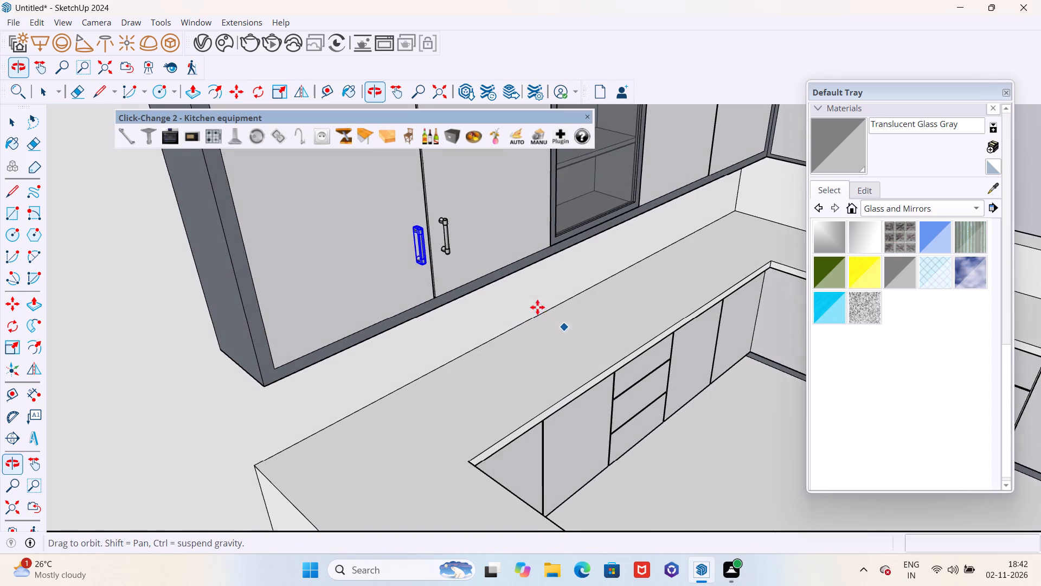
middle_click_drag(537, 307, 538, 308)
key("space")
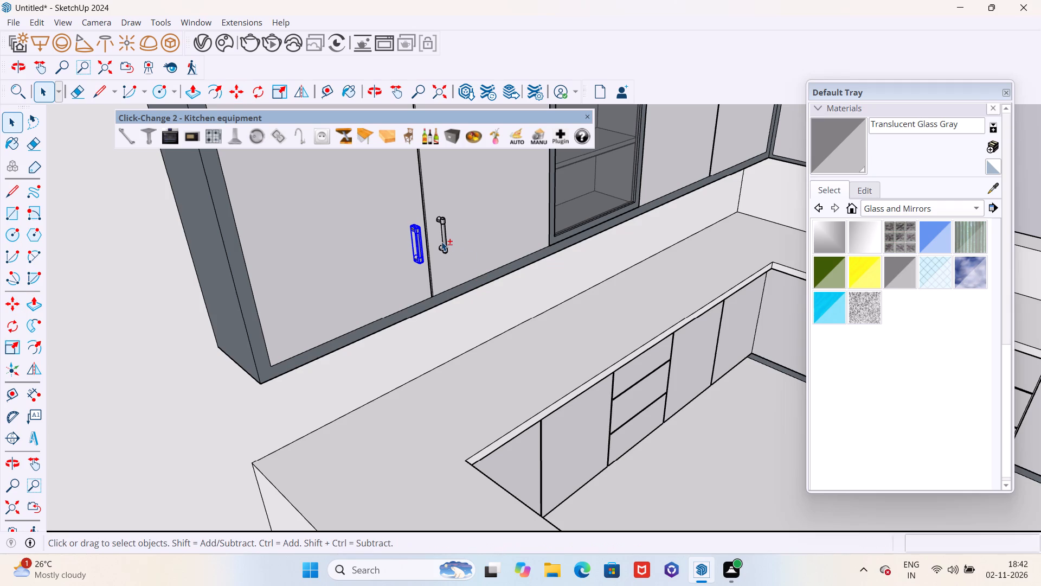
left_click(445, 232, "shift")
scroll(497, 336, "down", 9)
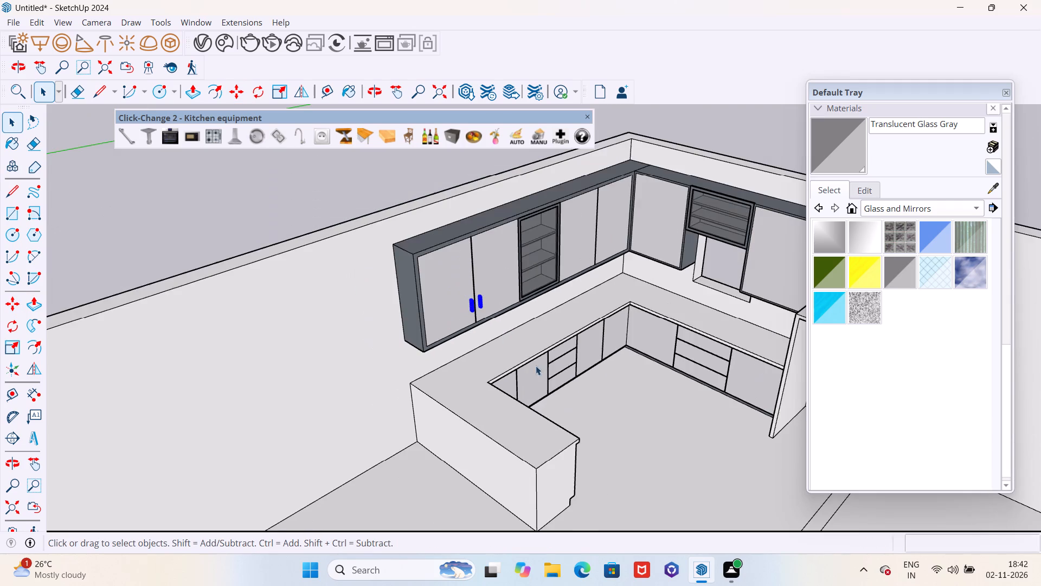
middle_click_drag(536, 366, 462, 343)
scroll(455, 311, "up", 7)
key("m")
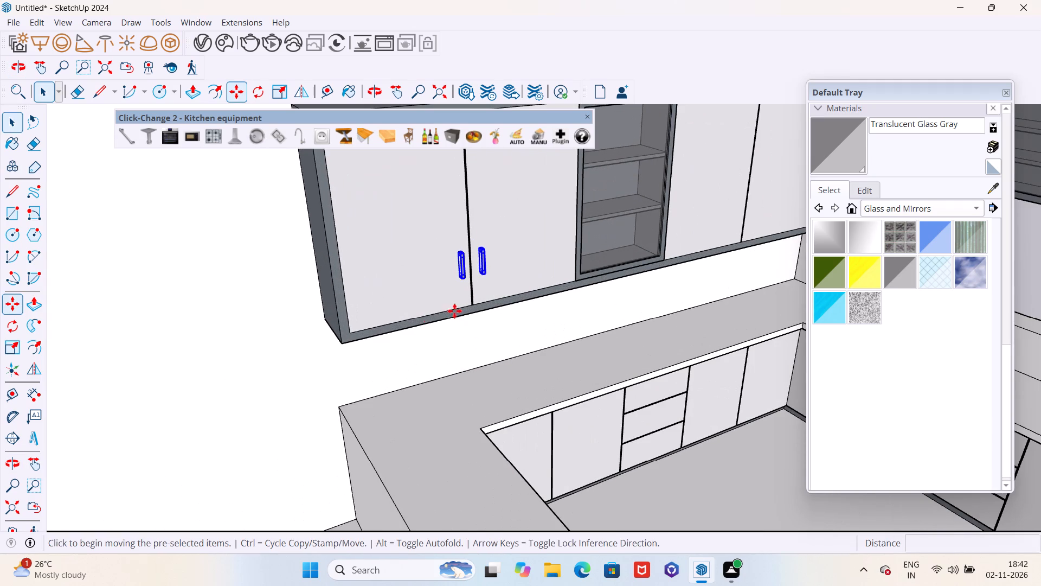
scroll(349, 340, "up", 2)
left_click(349, 332)
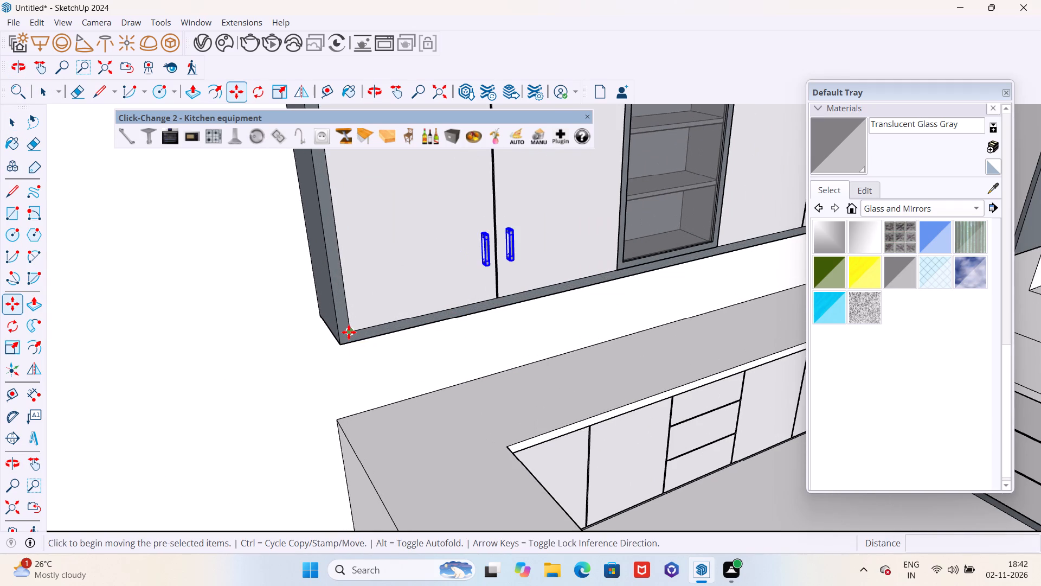
scroll(349, 332, "down", 10)
middle_click_drag(494, 310, 430, 302)
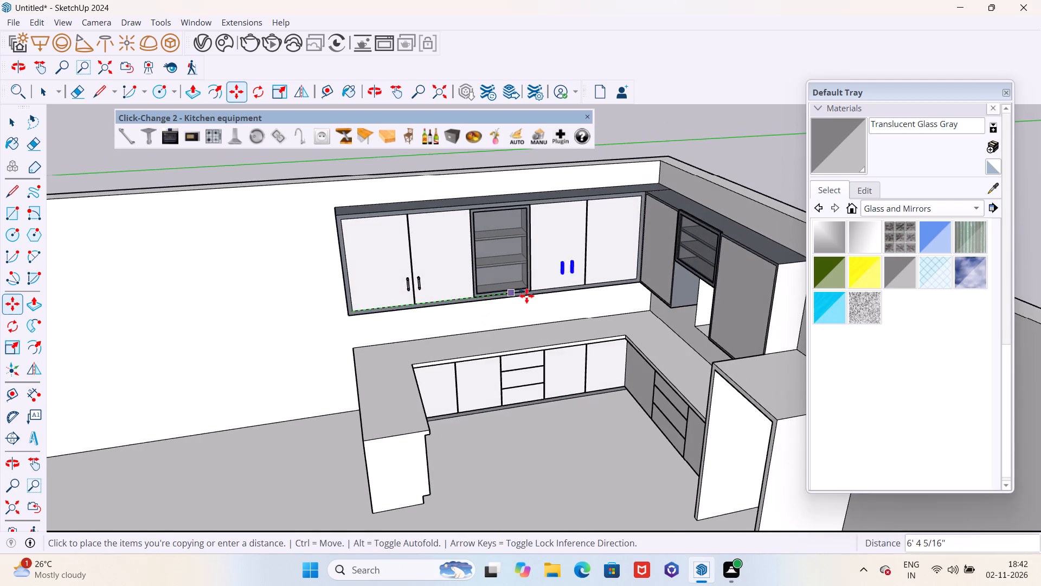
scroll(534, 296, "up", 16)
left_click(520, 283)
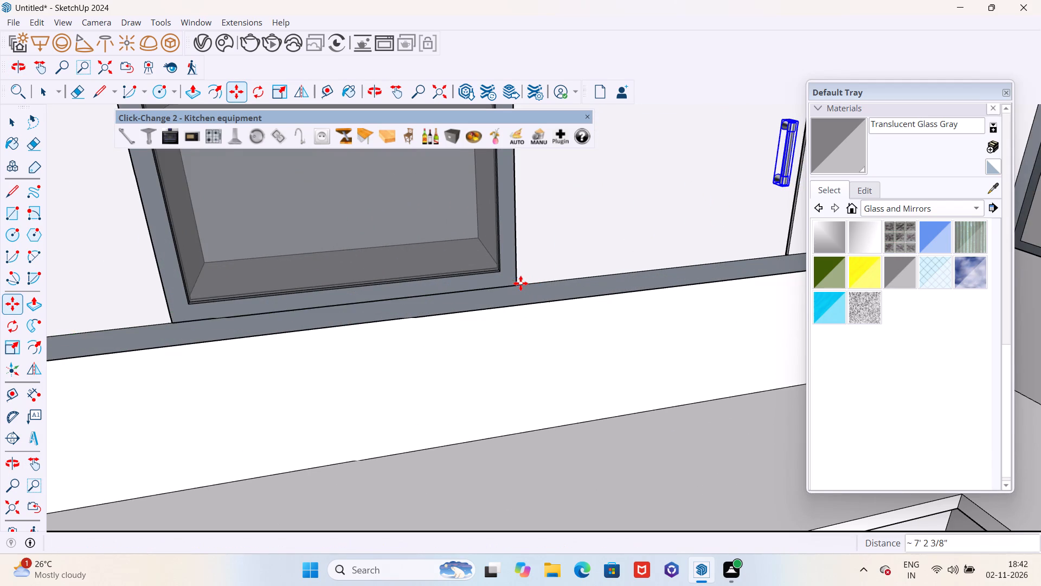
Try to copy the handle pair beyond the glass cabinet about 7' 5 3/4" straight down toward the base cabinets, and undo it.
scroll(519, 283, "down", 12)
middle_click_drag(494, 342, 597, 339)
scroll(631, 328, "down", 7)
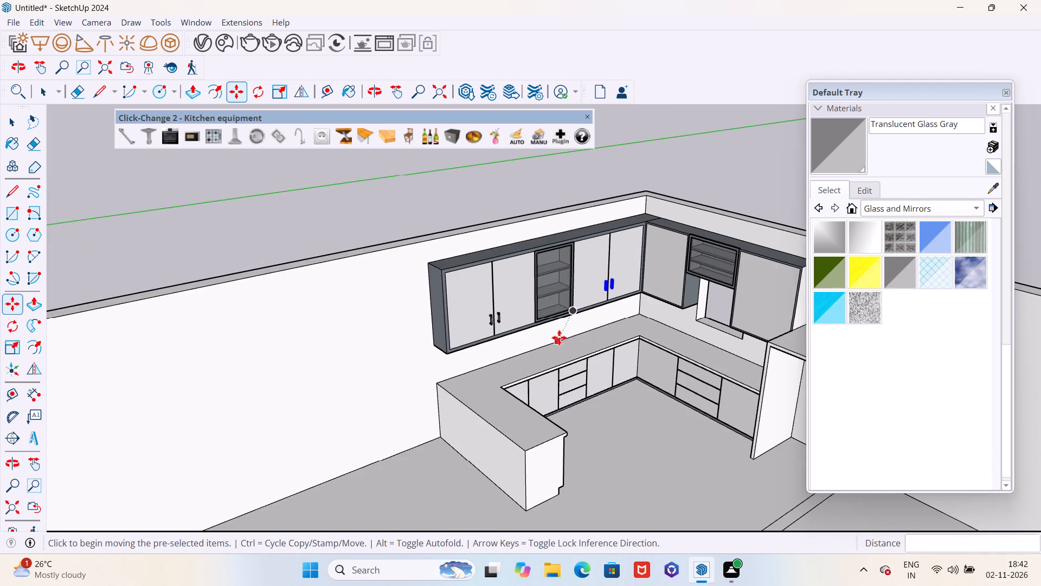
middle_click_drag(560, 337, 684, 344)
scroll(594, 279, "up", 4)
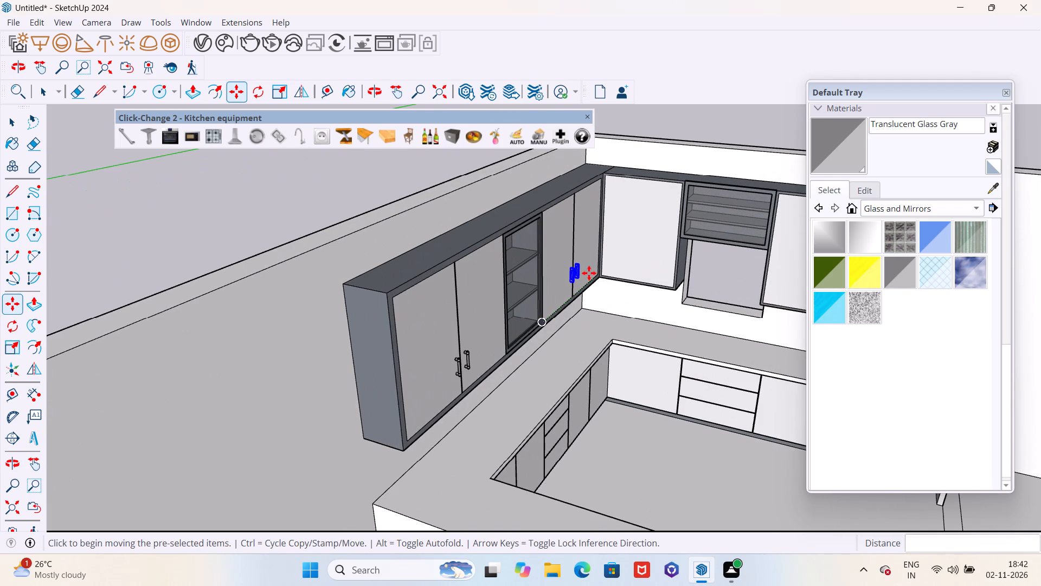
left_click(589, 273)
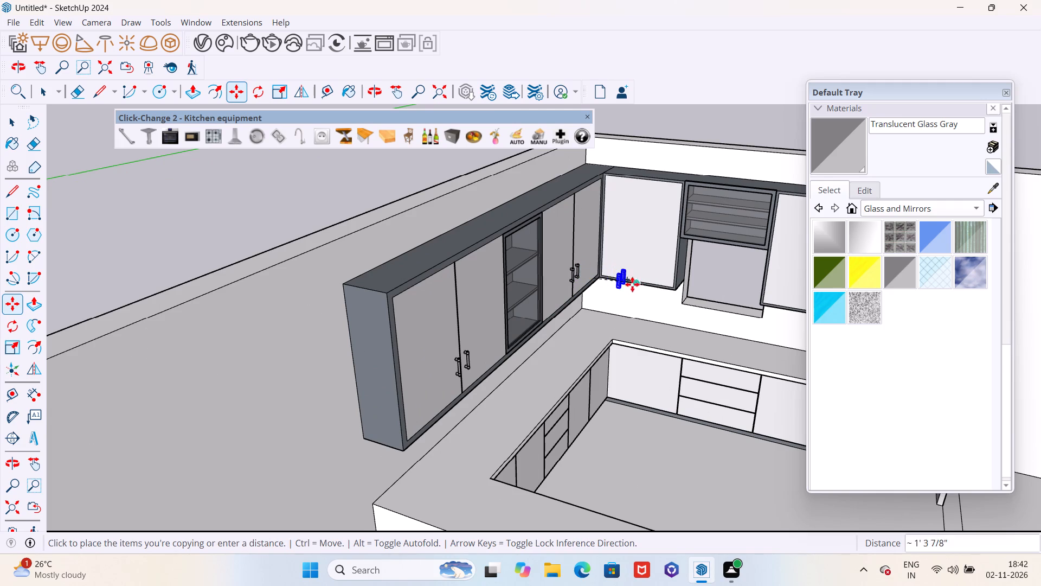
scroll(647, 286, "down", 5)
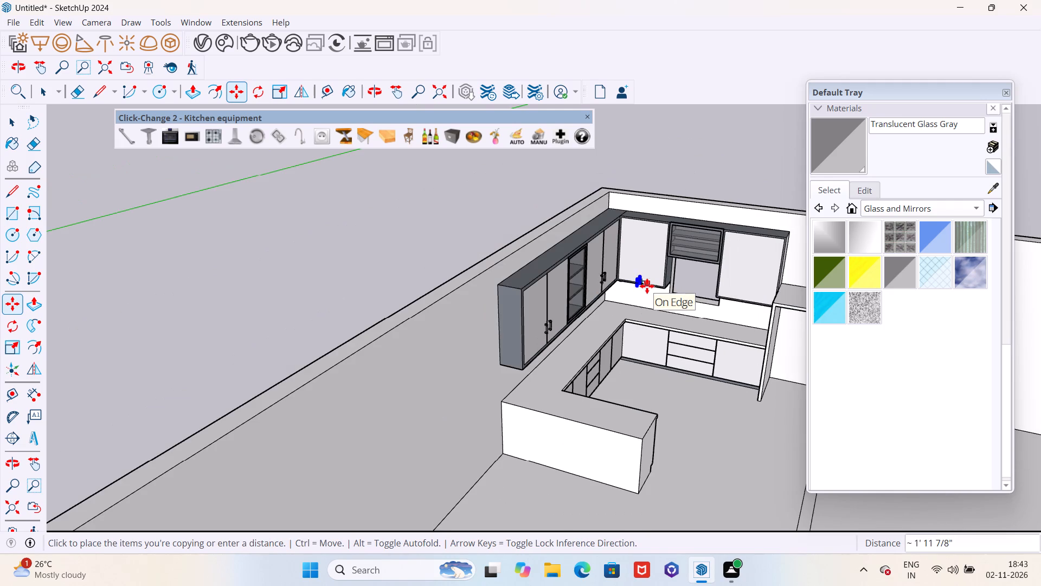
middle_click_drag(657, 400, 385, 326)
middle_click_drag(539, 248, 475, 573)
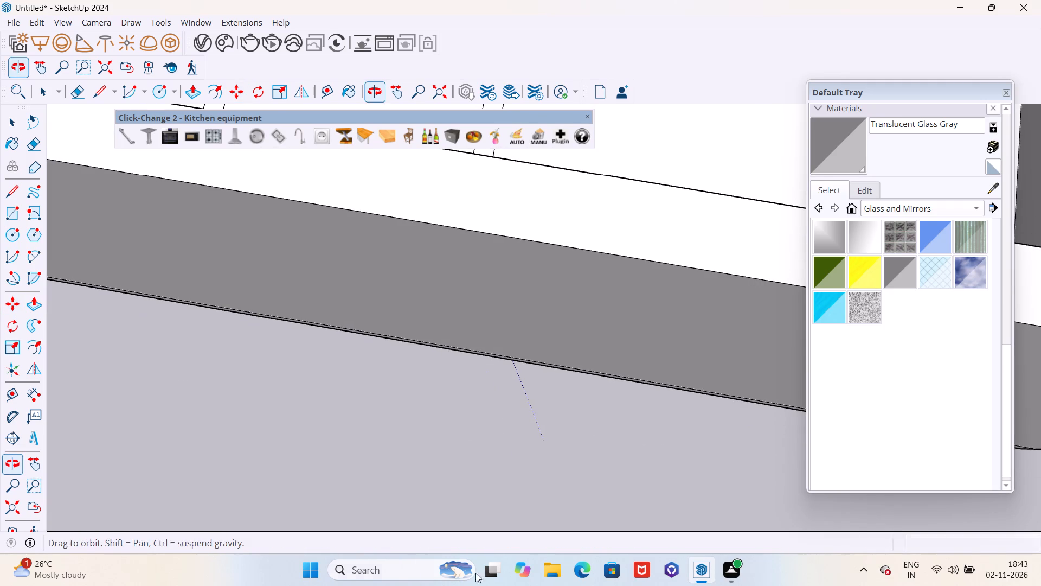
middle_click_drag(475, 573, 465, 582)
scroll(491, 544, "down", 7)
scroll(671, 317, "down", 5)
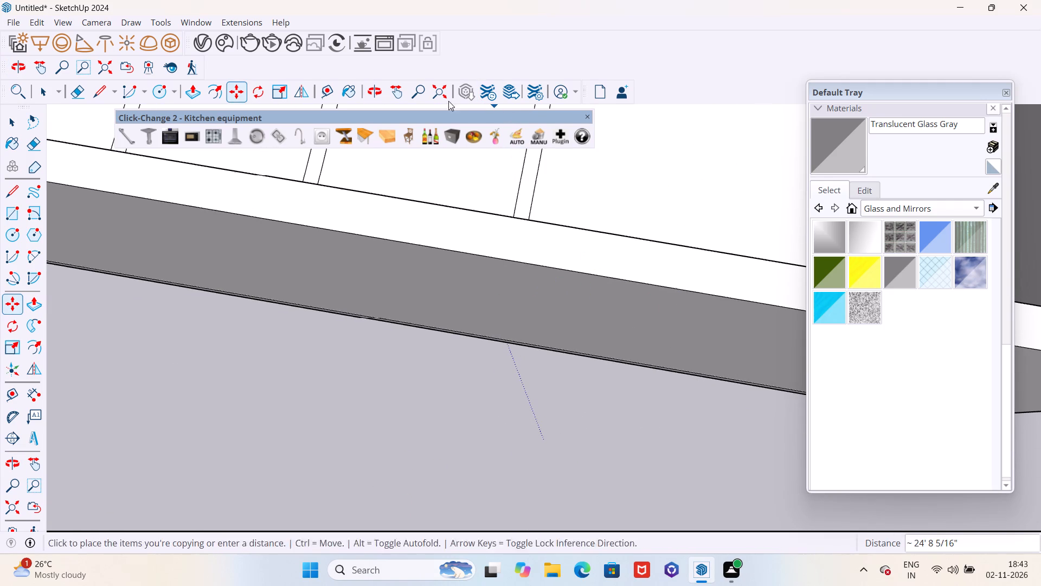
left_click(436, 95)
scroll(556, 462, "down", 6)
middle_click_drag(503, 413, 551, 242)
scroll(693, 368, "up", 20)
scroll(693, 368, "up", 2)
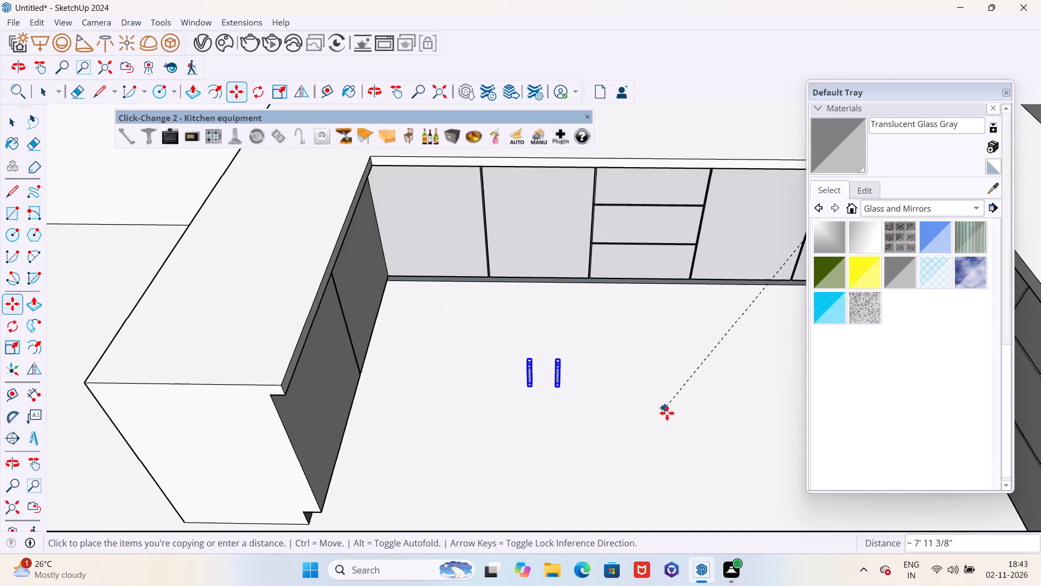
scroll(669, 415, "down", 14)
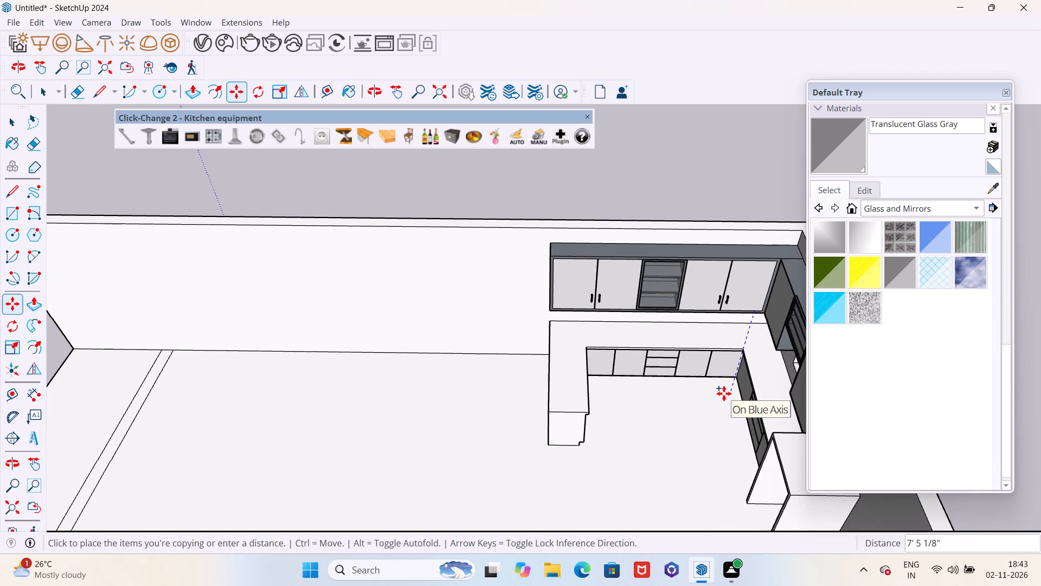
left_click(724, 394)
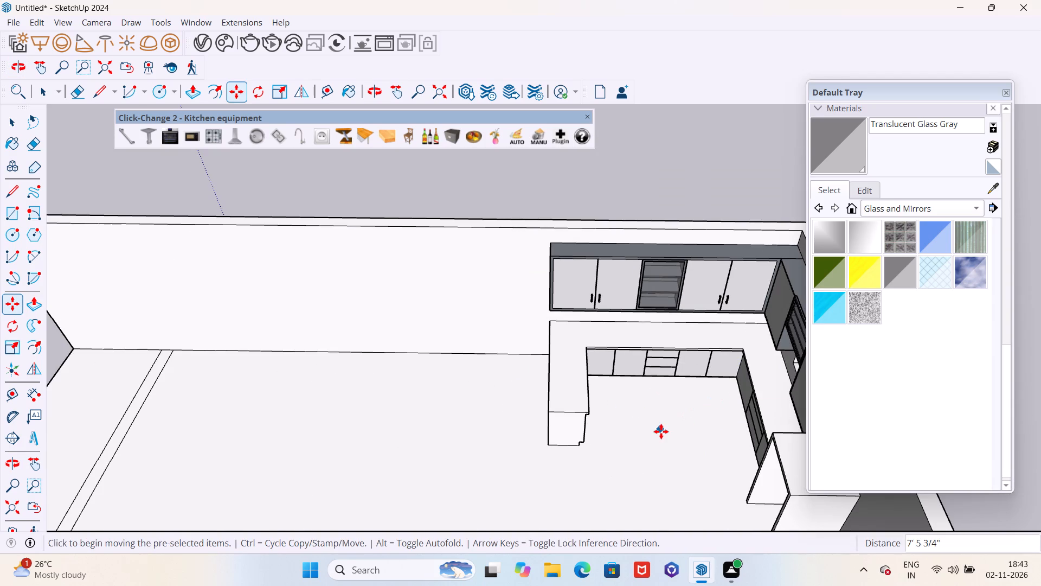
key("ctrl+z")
Copy both handles of the first two upper doors straight down to the base cabinet door below.
middle_click_drag(636, 424, 692, 415)
key("space")
scroll(686, 290, "up", 4)
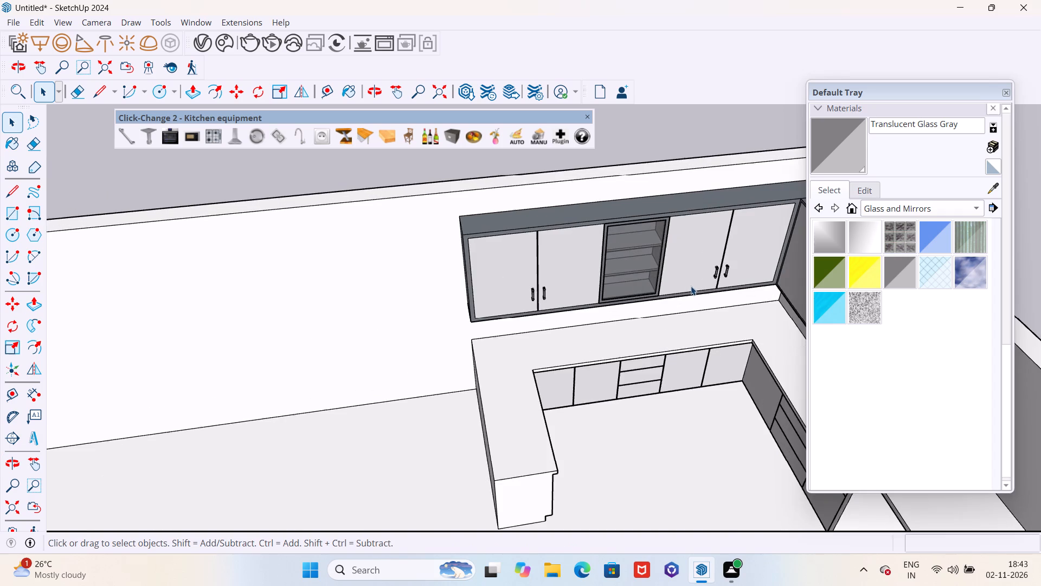
scroll(672, 378, "down", 19)
scroll(670, 420, "down", 6)
middle_click_drag(658, 502, 641, 241)
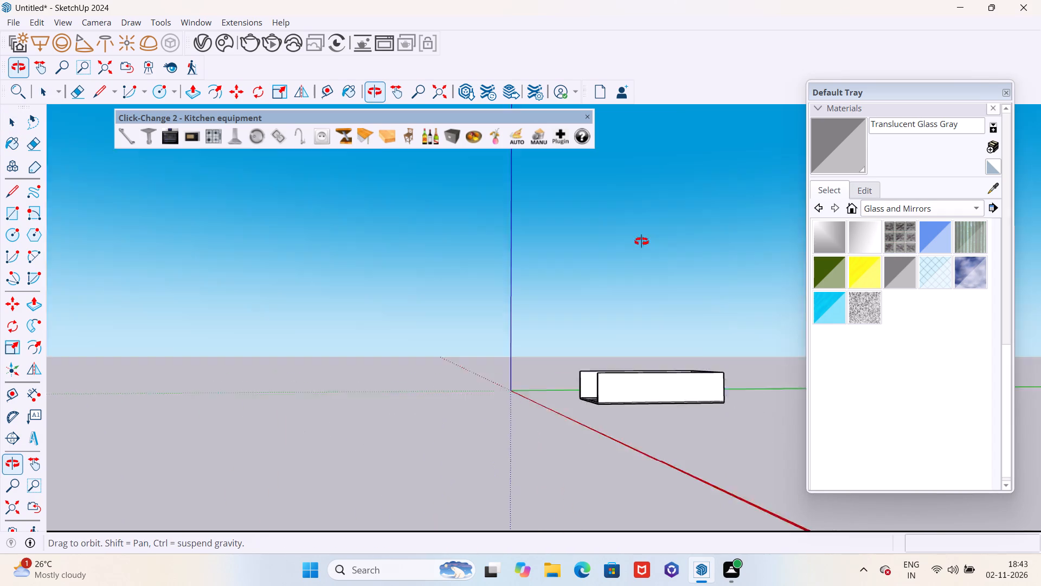
middle_click_drag(641, 241, 683, 455)
scroll(688, 399, "up", 19)
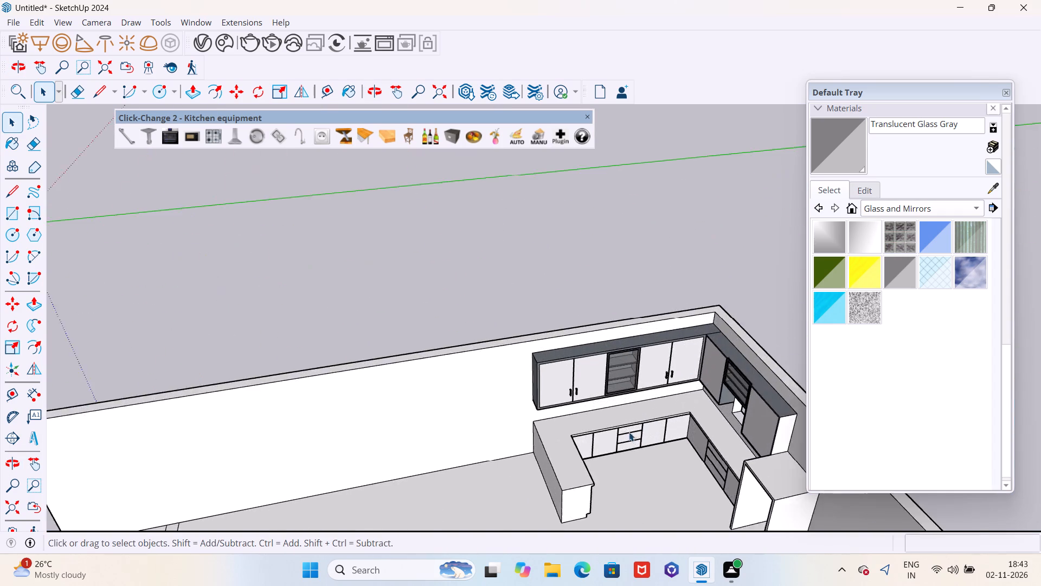
scroll(629, 432, "up", 6)
middle_click_drag(626, 427, 586, 417)
scroll(543, 386, "up", 5)
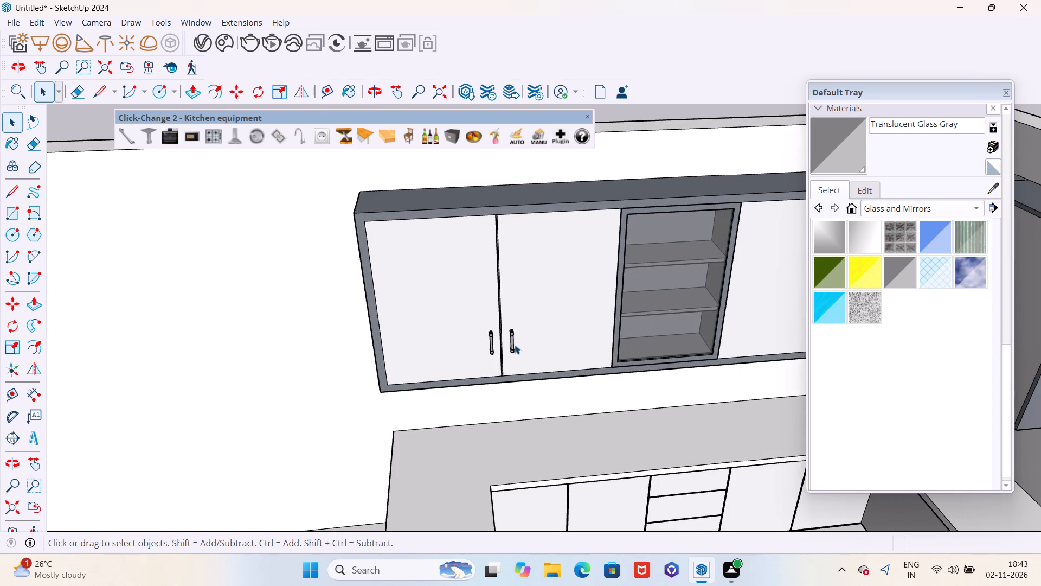
left_click(515, 345)
middle_click_drag(577, 415, 512, 377)
scroll(492, 349, "up", 5)
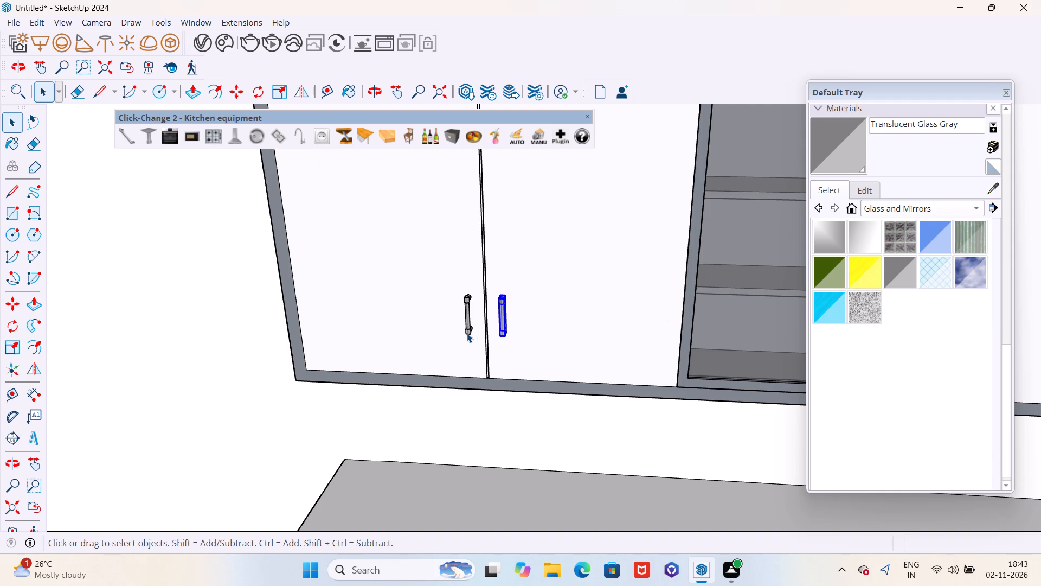
left_click(467, 332, "shift")
middle_click_drag(539, 367, 513, 367)
key("m")
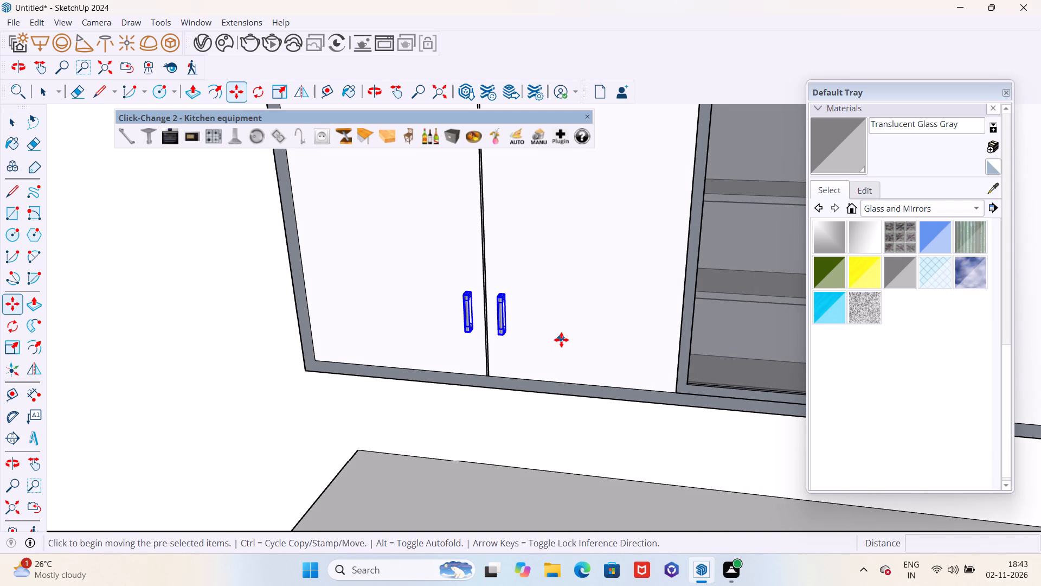
left_click(561, 340)
scroll(562, 340, "down", 10)
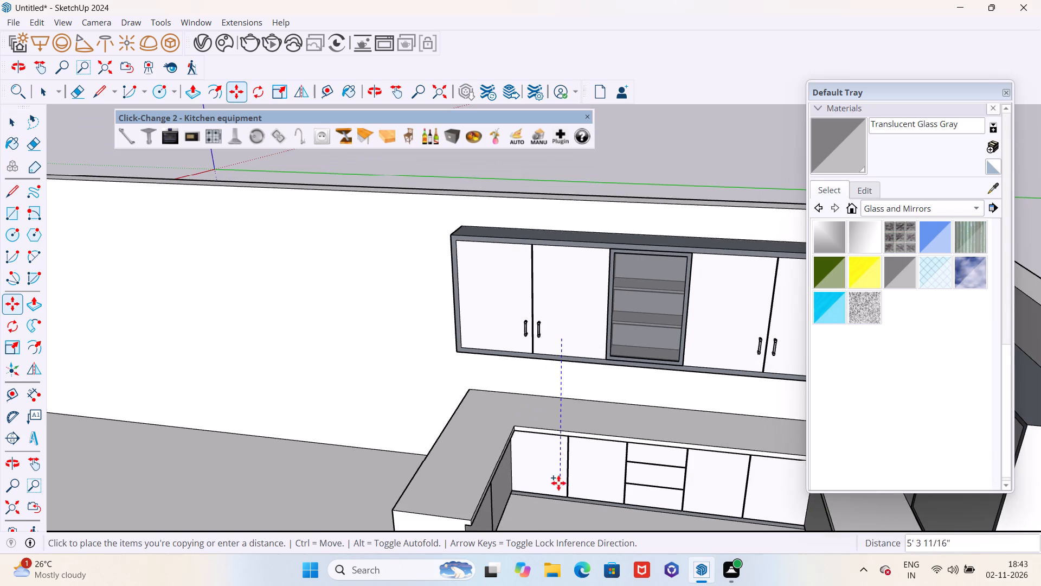
left_click(560, 494)
Move the copied handle pair about 1' 4 1/2" onto the first two base doors, one handle on each side of the gap.
middle_click_drag(570, 509, 559, 481)
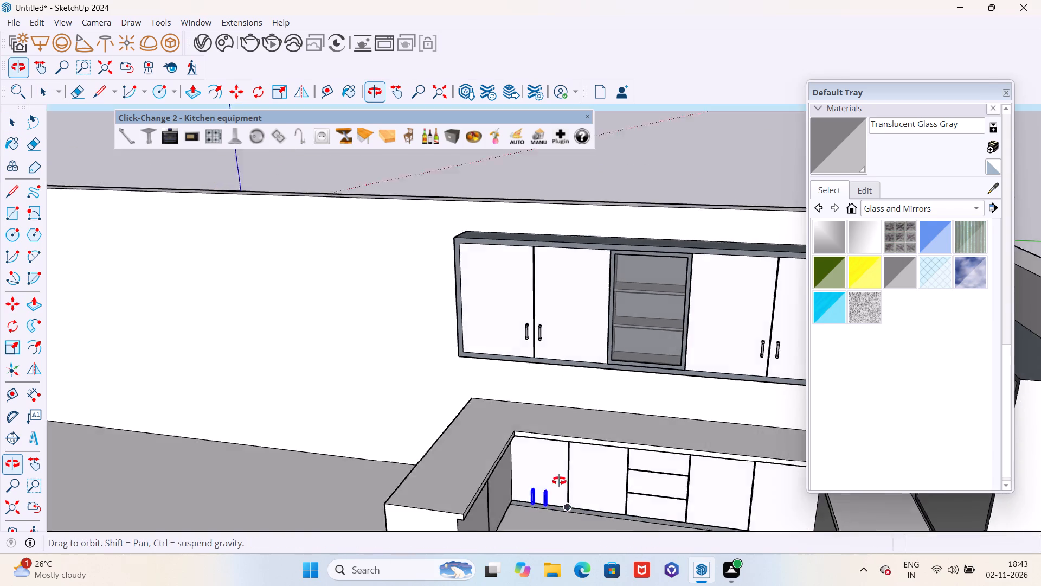
middle_click_drag(559, 481, 601, 456)
scroll(599, 408, "down", 5)
middle_click_drag(614, 500, 569, 498)
scroll(554, 498, "up", 5)
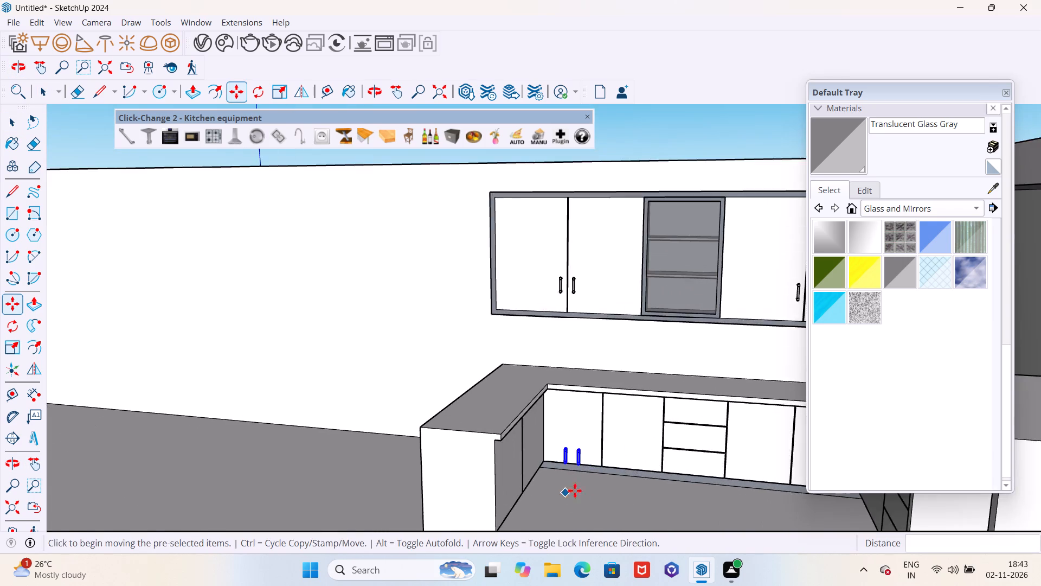
scroll(625, 473, "up", 5)
middle_click_drag(625, 466, 601, 474)
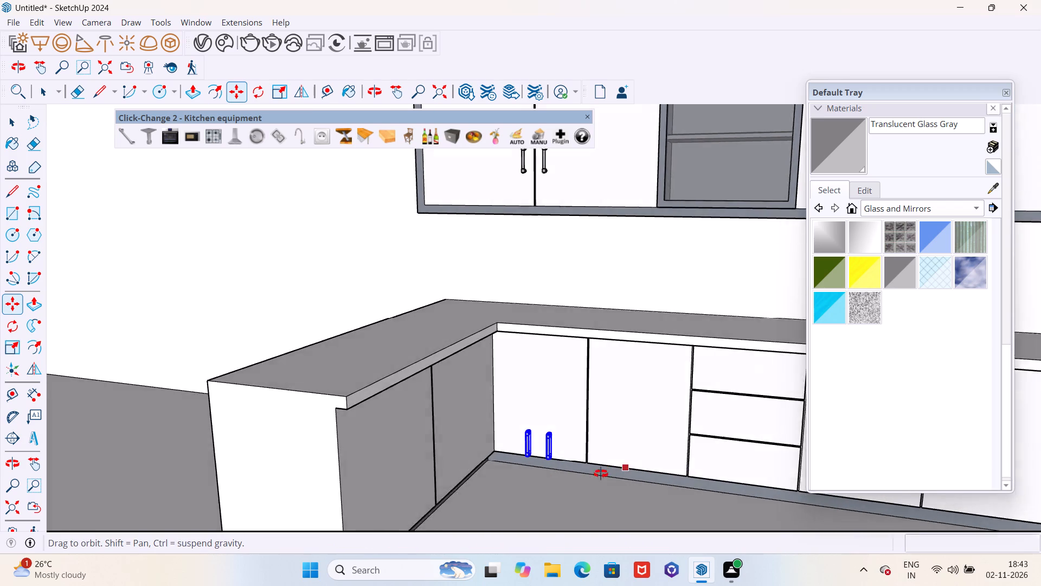
middle_click_drag(601, 474, 429, 576)
scroll(571, 432, "up", 6)
scroll(568, 399, "up", 20)
scroll(568, 399, "up", 2)
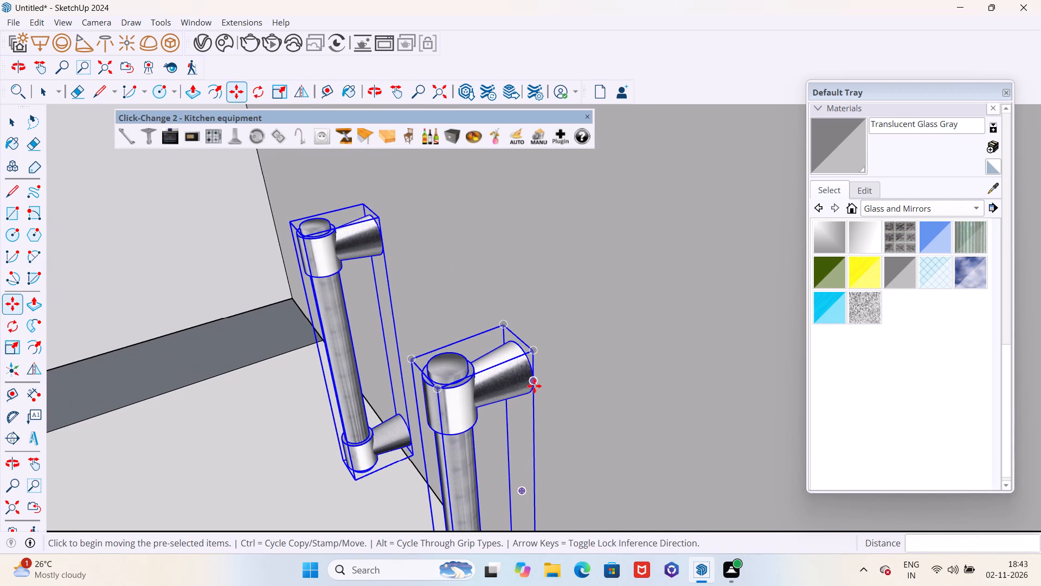
left_click(534, 385)
scroll(529, 383, "down", 20)
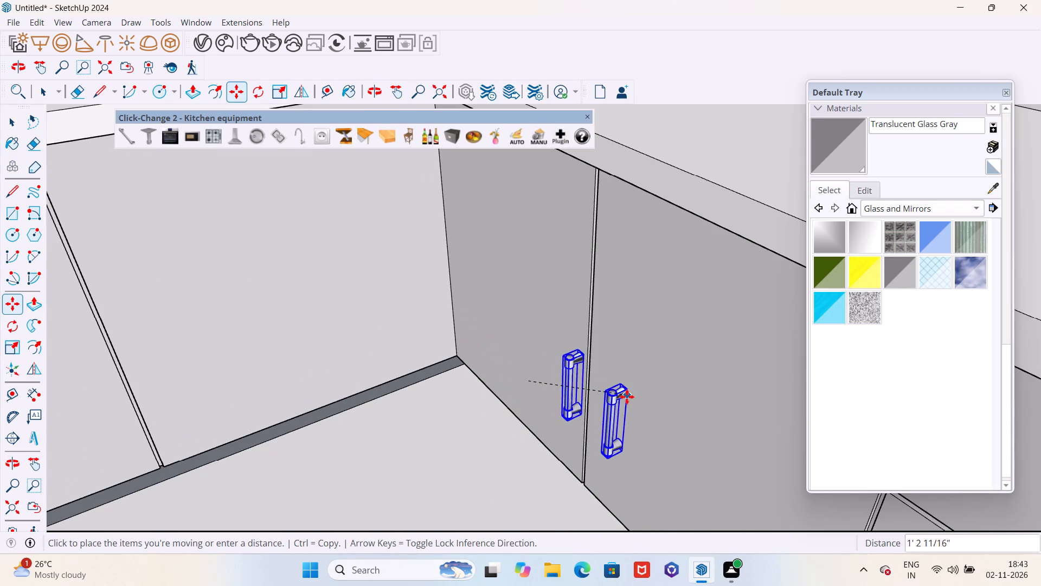
middle_click_drag(635, 388, 526, 402)
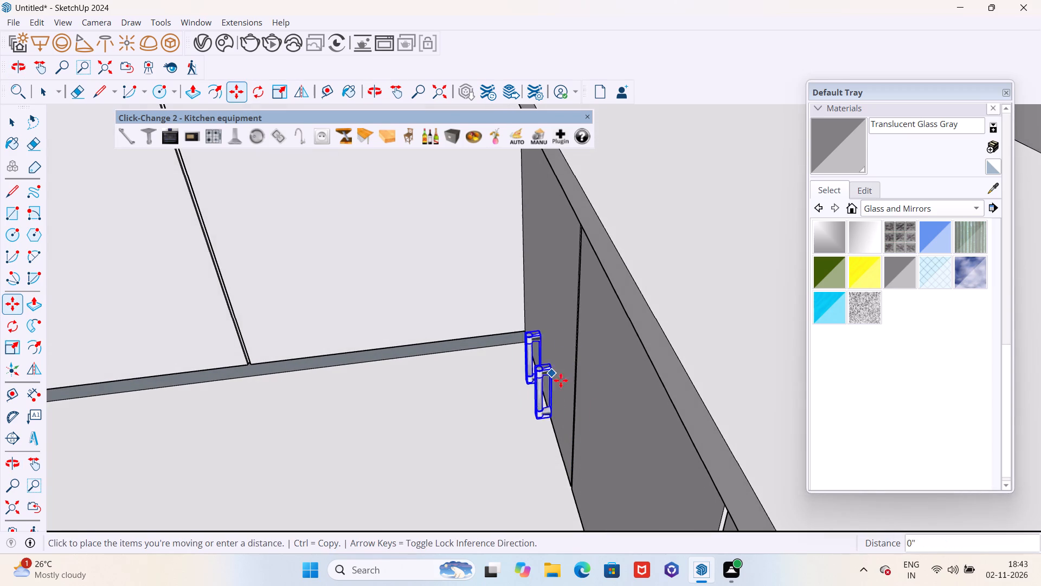
left_click(590, 366)
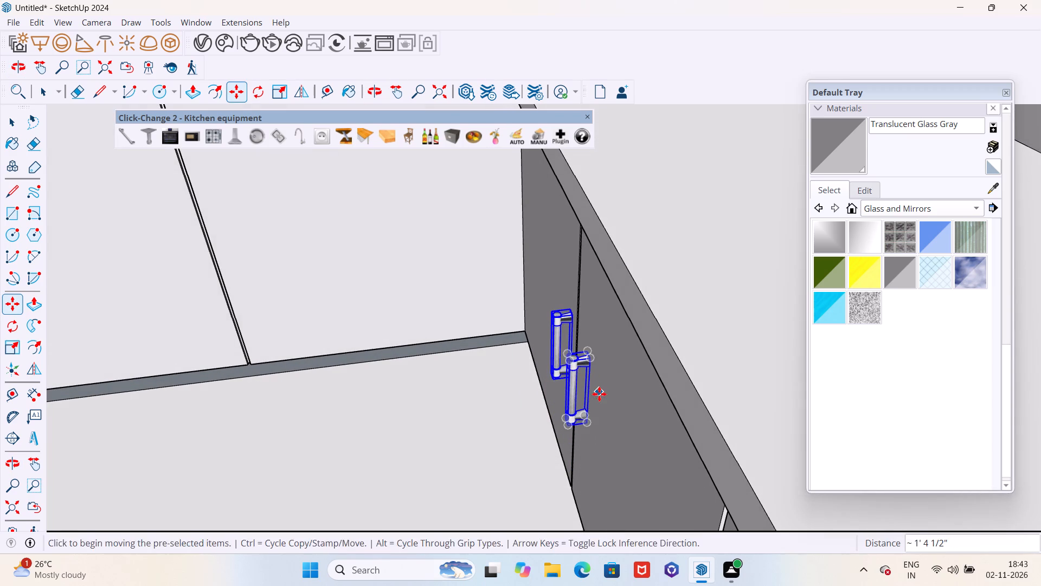
Examine how the handle pair sits against the faces of the two base doors.
middle_click_drag(599, 394, 582, 386)
scroll(582, 377, "up", 13)
middle_click_drag(555, 372, 497, 369)
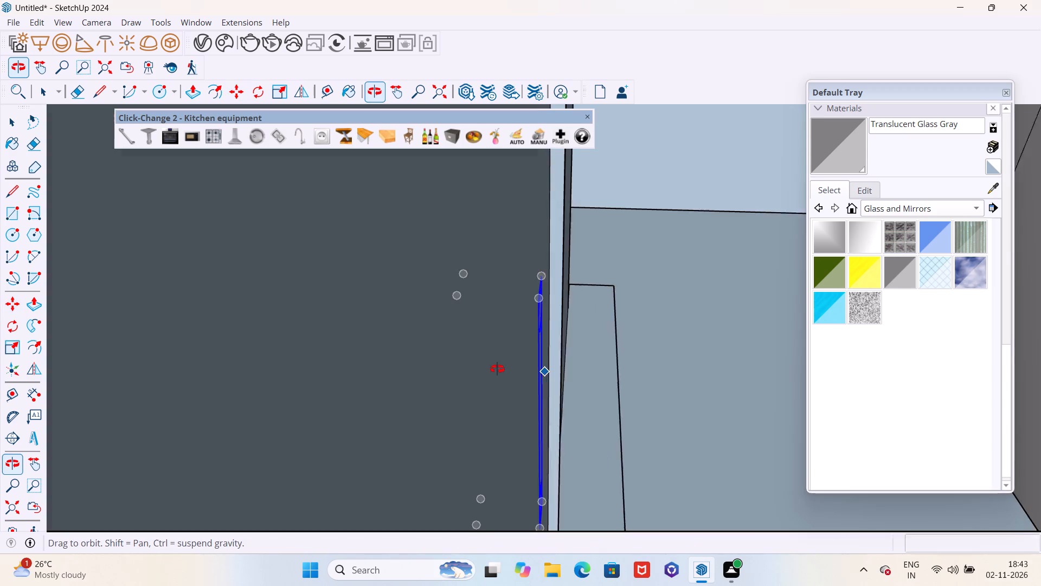
middle_click_drag(497, 369, 627, 370)
scroll(568, 322, "down", 14)
middle_click_drag(387, 393, 629, 343)
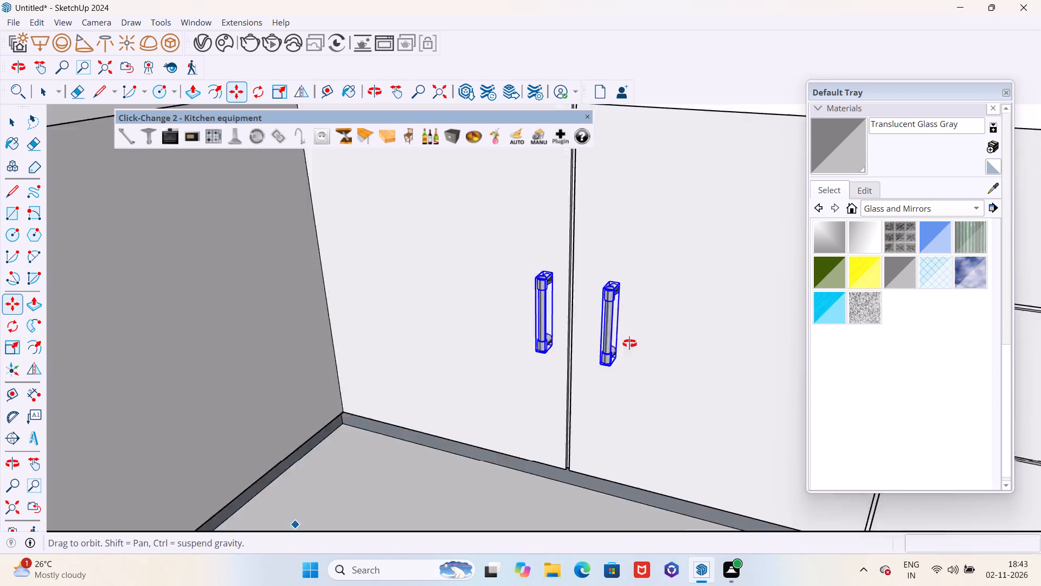
middle_click_drag(629, 343, 672, 323)
scroll(621, 314, "down", 13)
middle_click_drag(547, 373, 564, 352)
scroll(592, 352, "up", 5)
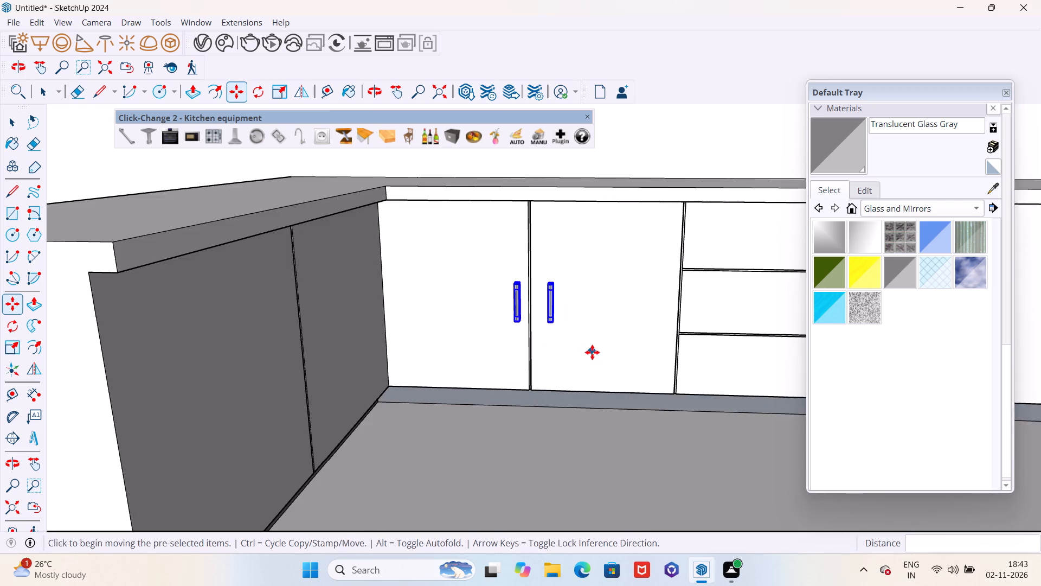
Shift the handle pair on the first two base doors about 1" sideways to centre it on the gap between the doors.
scroll(592, 352, "down", 5)
middle_click(587, 373)
scroll(600, 366, "up", 6)
scroll(586, 364, "down", 5)
middle_click_drag(575, 372, 579, 372)
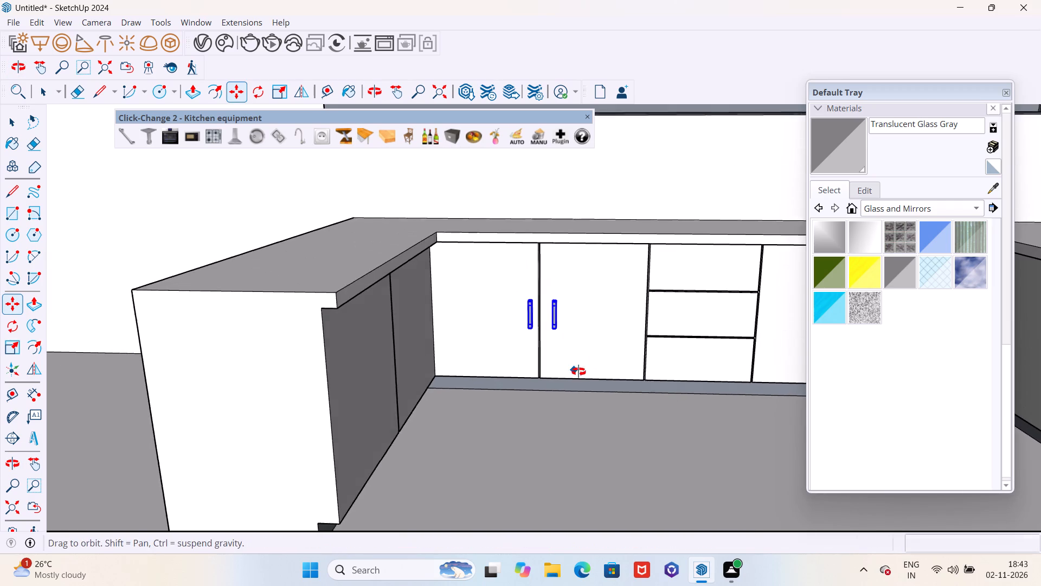
middle_click_drag(579, 372, 583, 371)
left_click(607, 359)
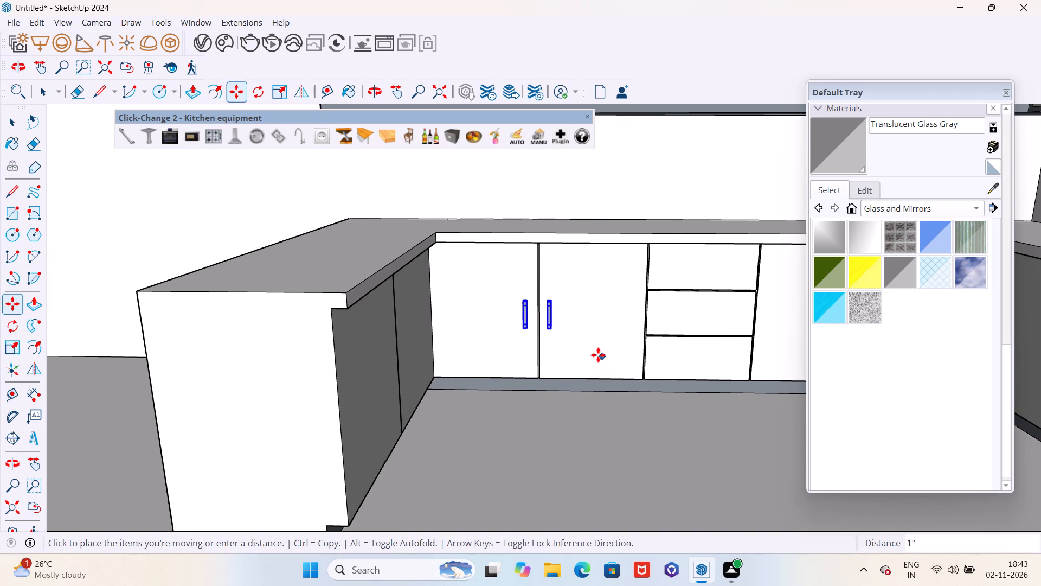
left_click(598, 355)
Copy the handle pair about 5' 9 5/16" along the base run onto the two doors beyond the drawer unit.
scroll(519, 400, "down", 5)
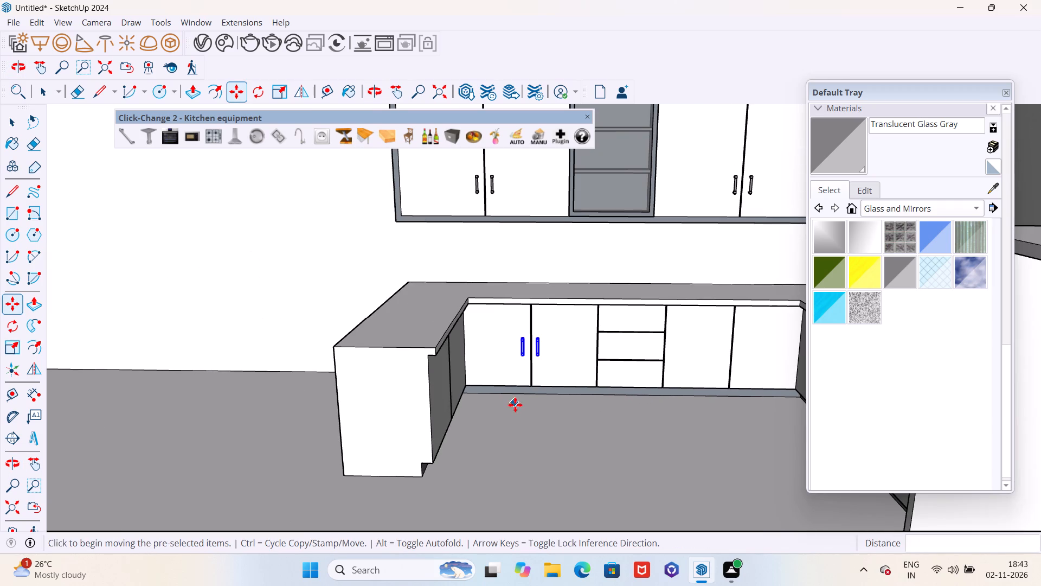
scroll(495, 387, "up", 2)
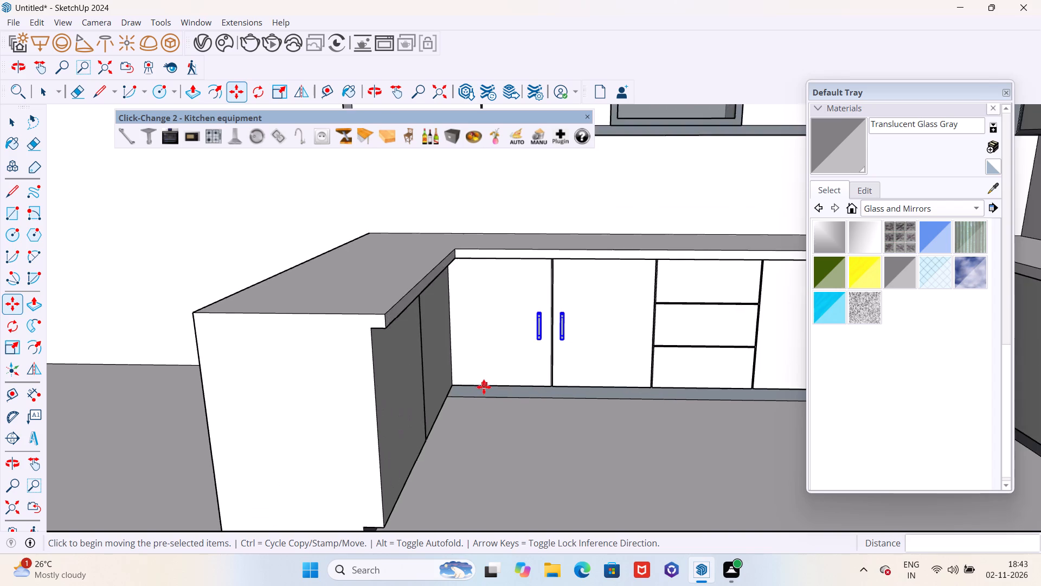
scroll(484, 387, "up", 14)
middle_click_drag(468, 388, 400, 387)
scroll(400, 378, "up", 4)
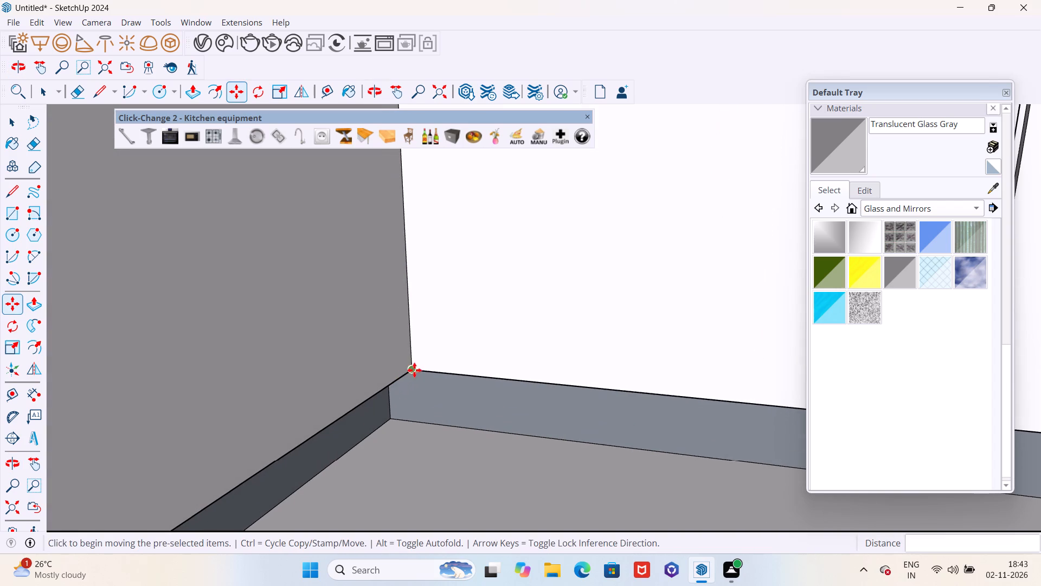
left_click(413, 370)
scroll(413, 370, "down", 15)
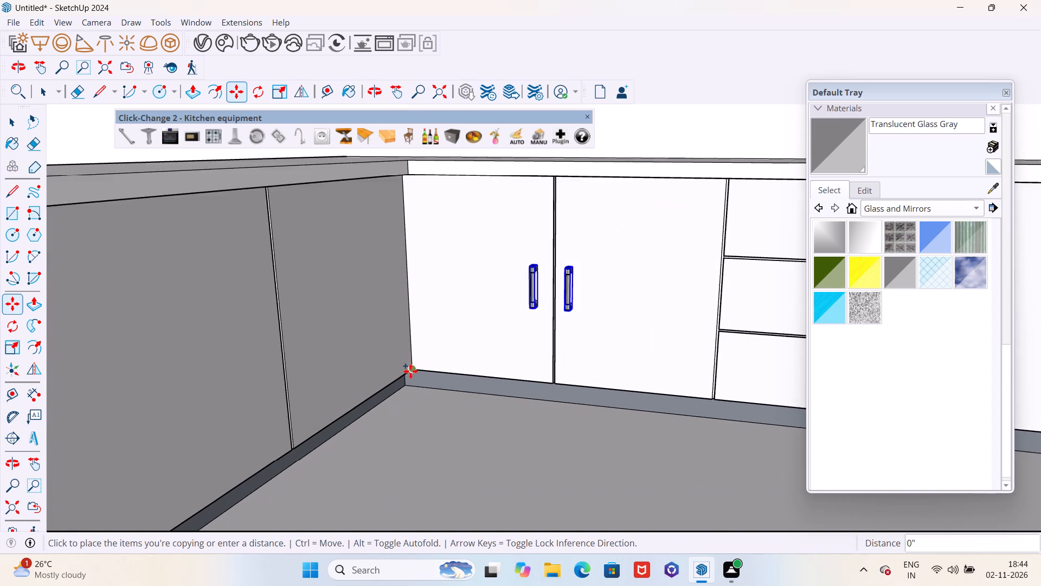
scroll(410, 371, "down", 4)
scroll(638, 387, "up", 6)
scroll(679, 401, "up", 10)
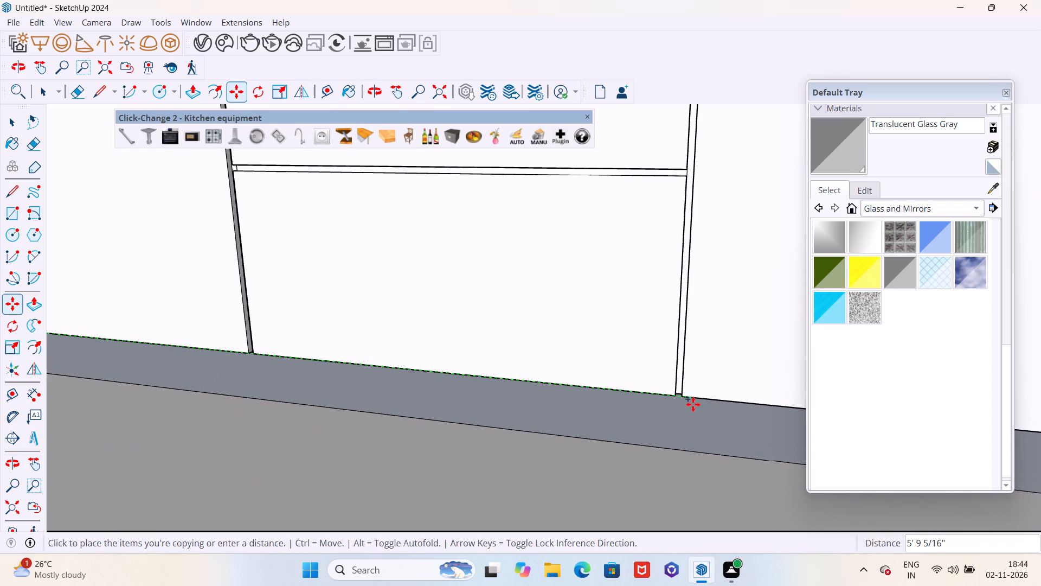
left_click(686, 398)
scroll(615, 386, "down", 11)
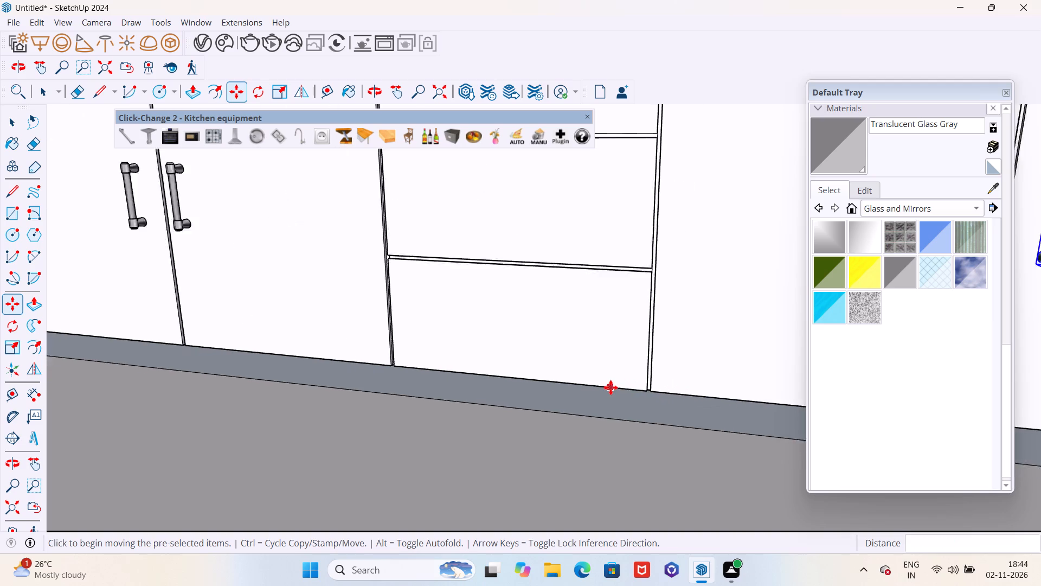
Make another copy of the far base-door handle pair, offset about 2' 5 1/16" out from the door faces.
scroll(611, 387, "down", 15)
middle_click_drag(563, 406, 724, 412)
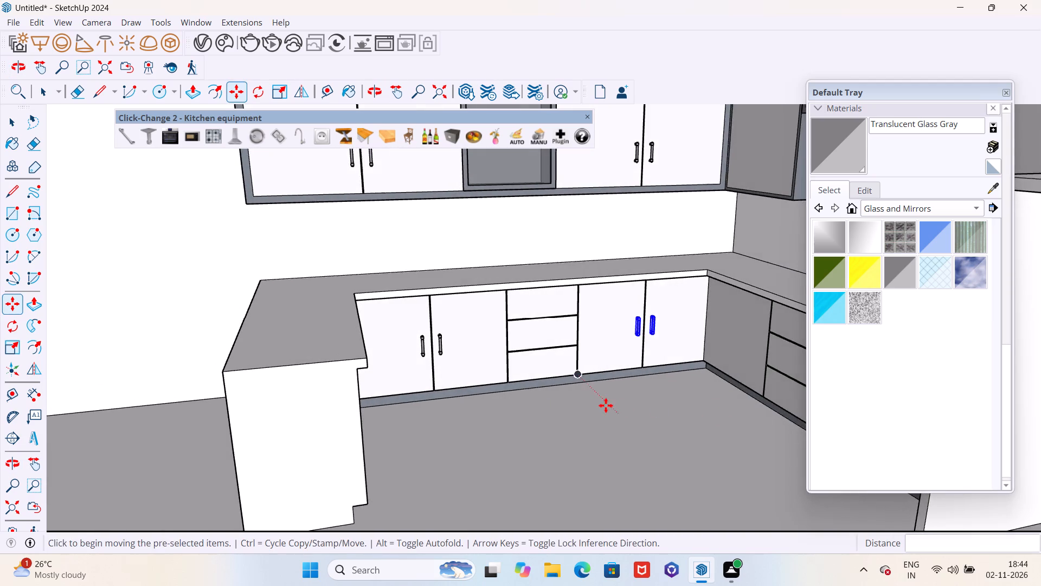
scroll(603, 405, "down", 6)
middle_click_drag(595, 412, 821, 438)
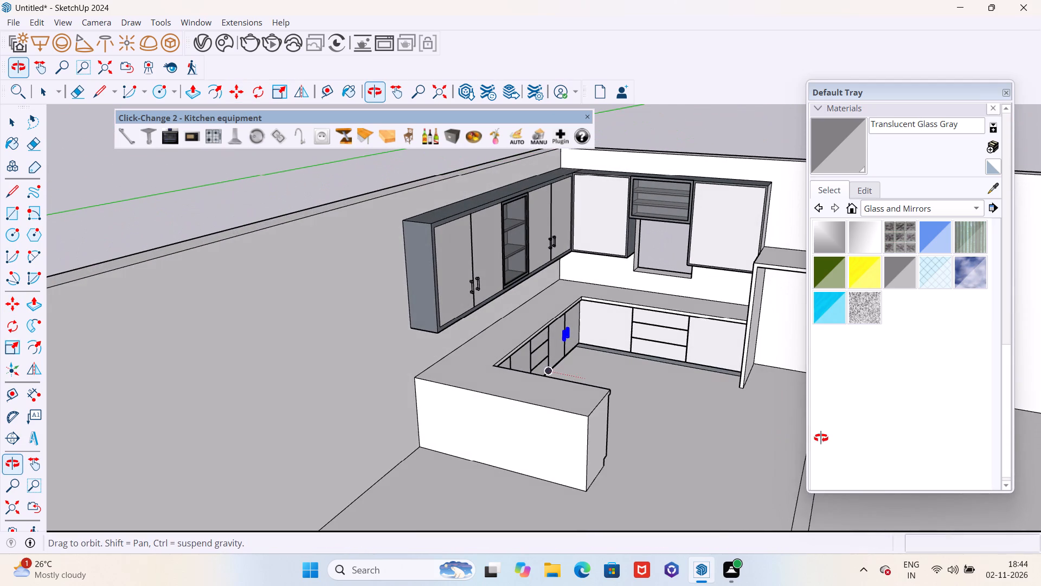
middle_click_drag(821, 438, 821, 438)
scroll(666, 353, "up", 5)
scroll(547, 345, "up", 4)
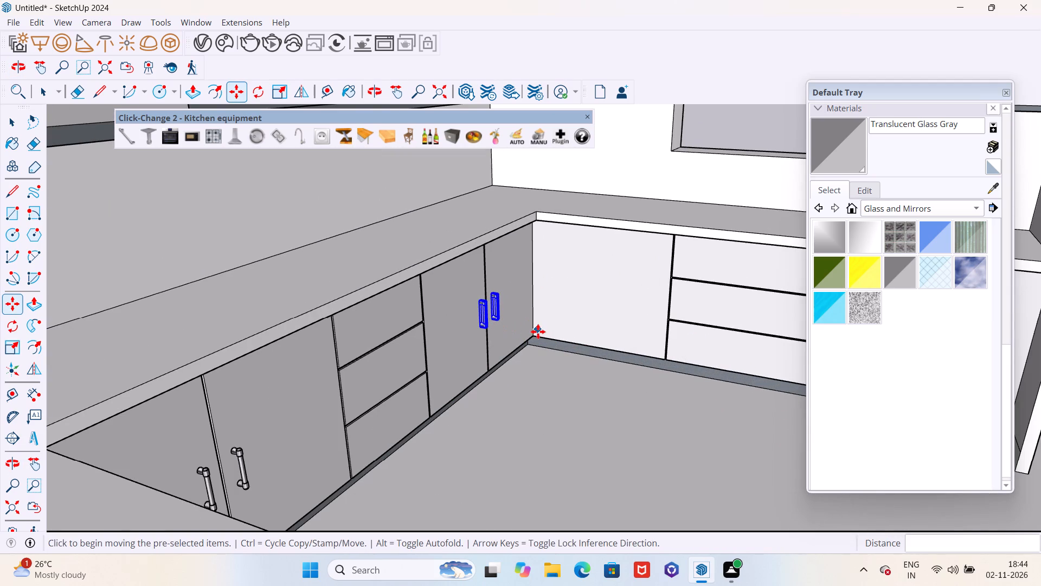
left_click(558, 329)
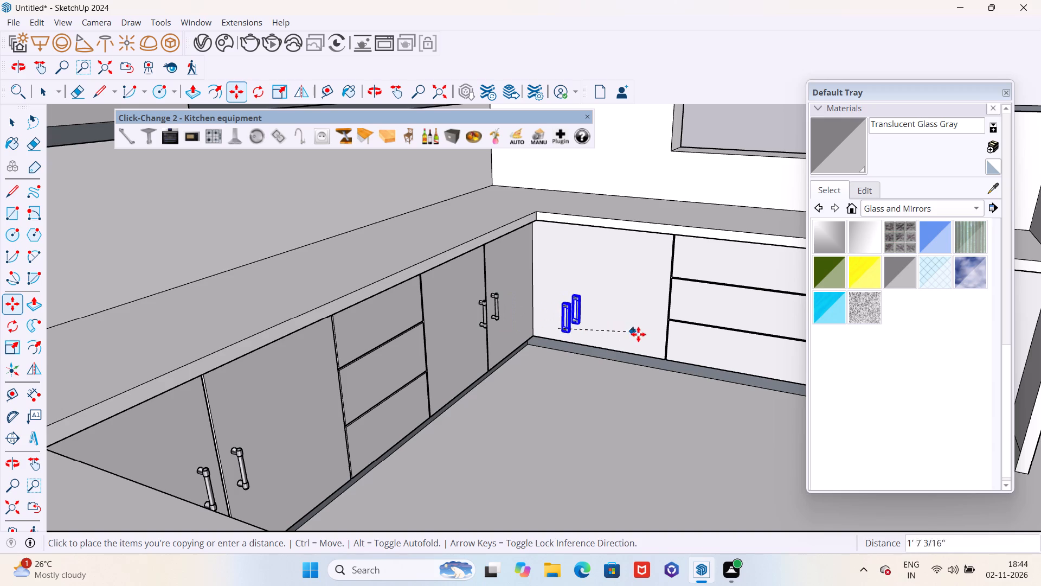
left_click(674, 355)
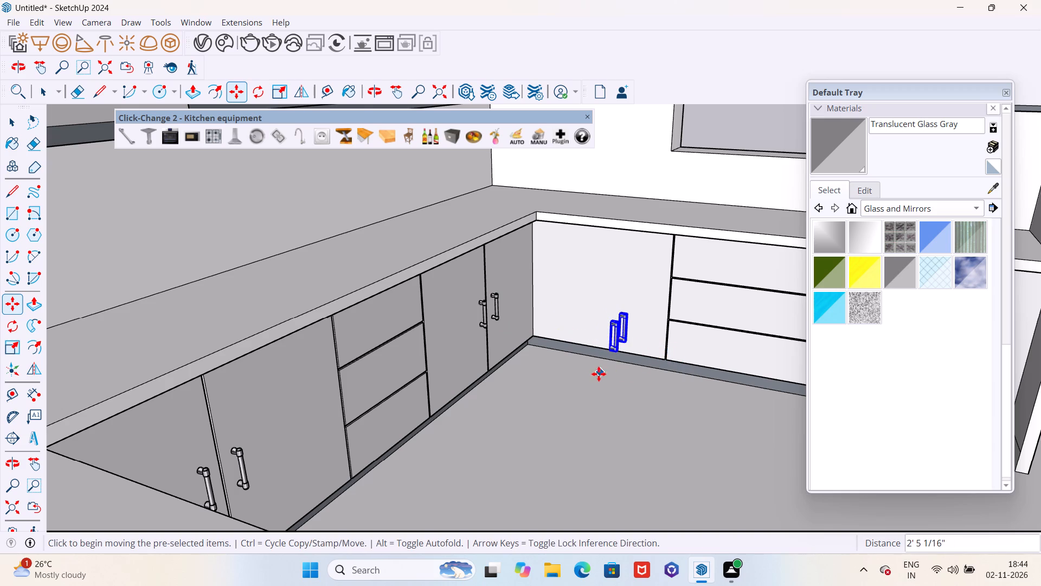
Rotate the newly copied handle pair 90 degrees on the floor plane to suit the side counter's doors.
scroll(594, 375, "down", 12)
middle_click_drag(627, 406, 222, 470)
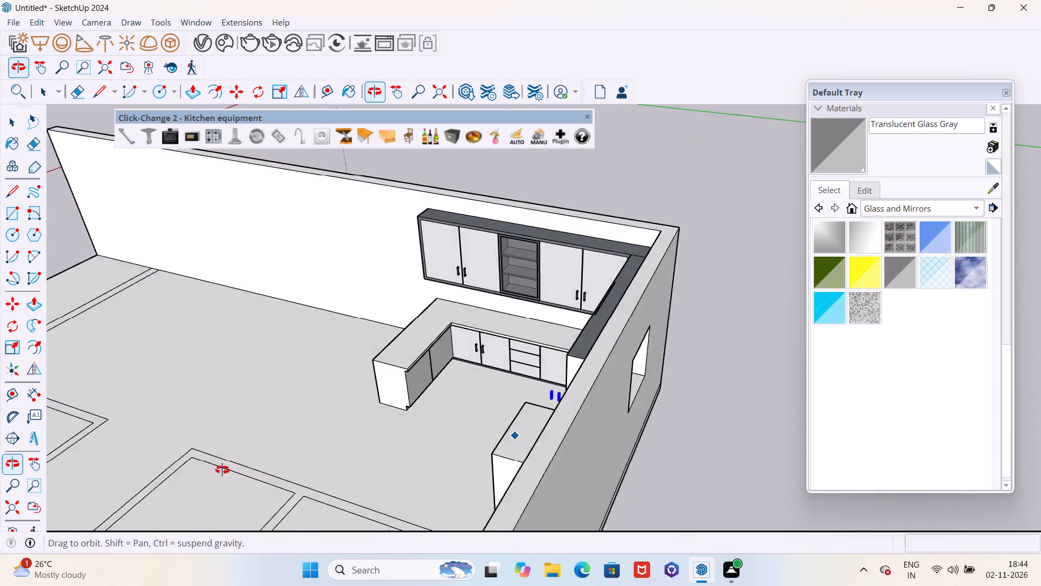
middle_click_drag(222, 470, 285, 475)
scroll(523, 413, "up", 5)
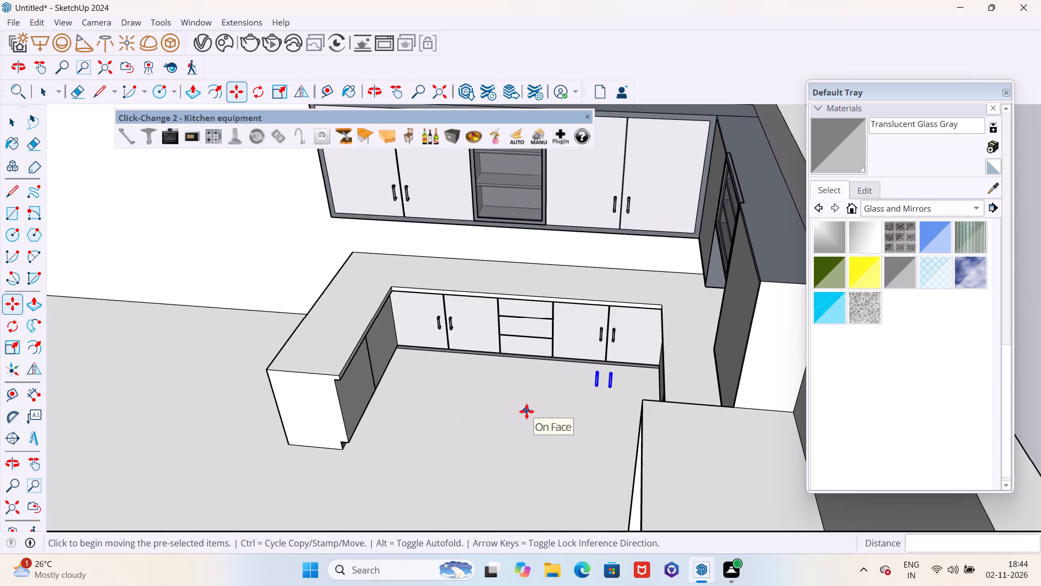
key("q")
left_click(542, 413)
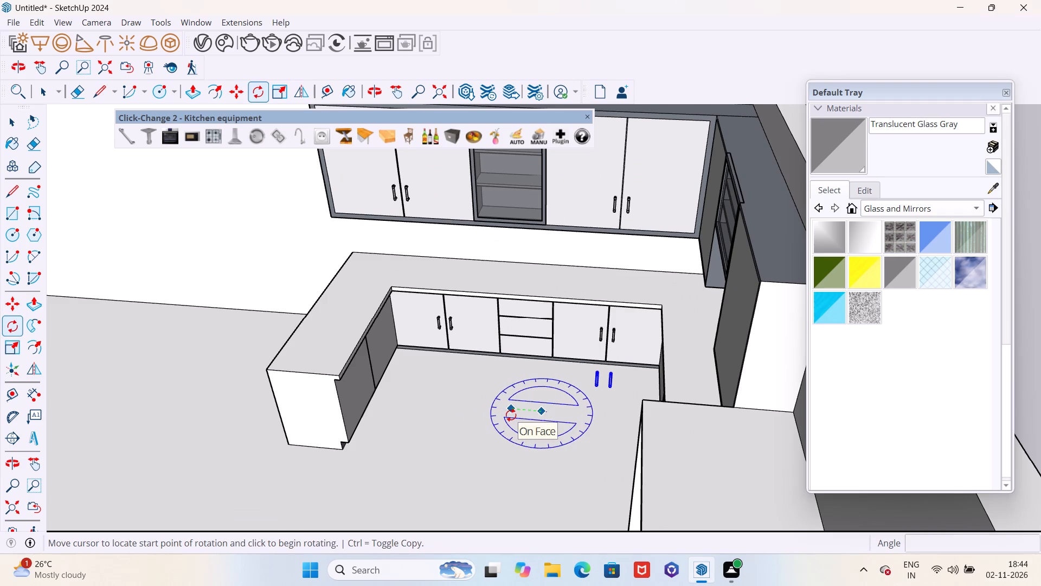
left_click(511, 415)
left_click(535, 439)
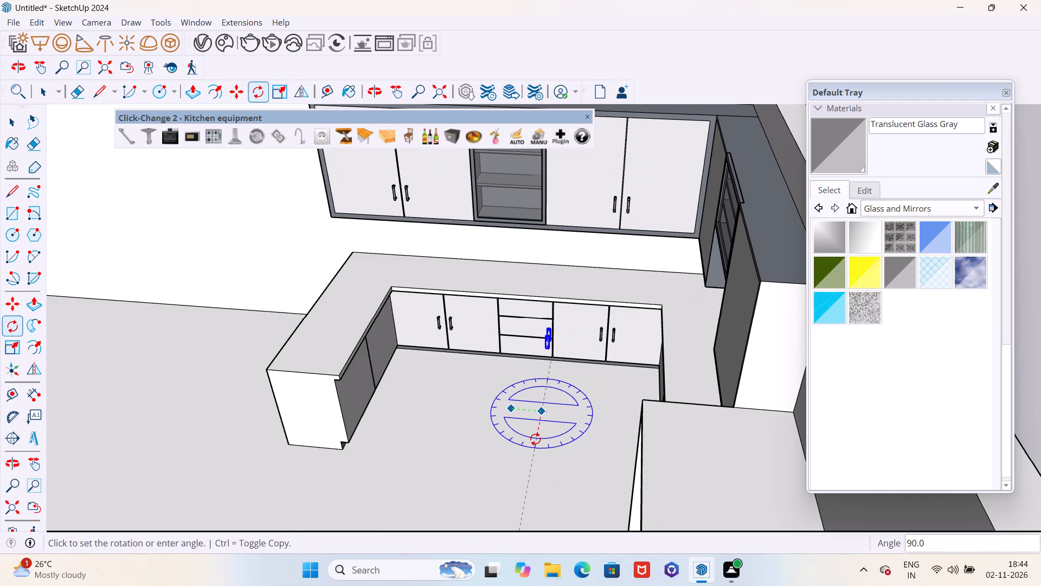
Move the rotated handle pair about 5' 11 1/8" onto the two-door cabinet face of the side counter.
middle_click_drag(568, 417, 518, 427)
scroll(538, 337, "up", 10)
key("m")
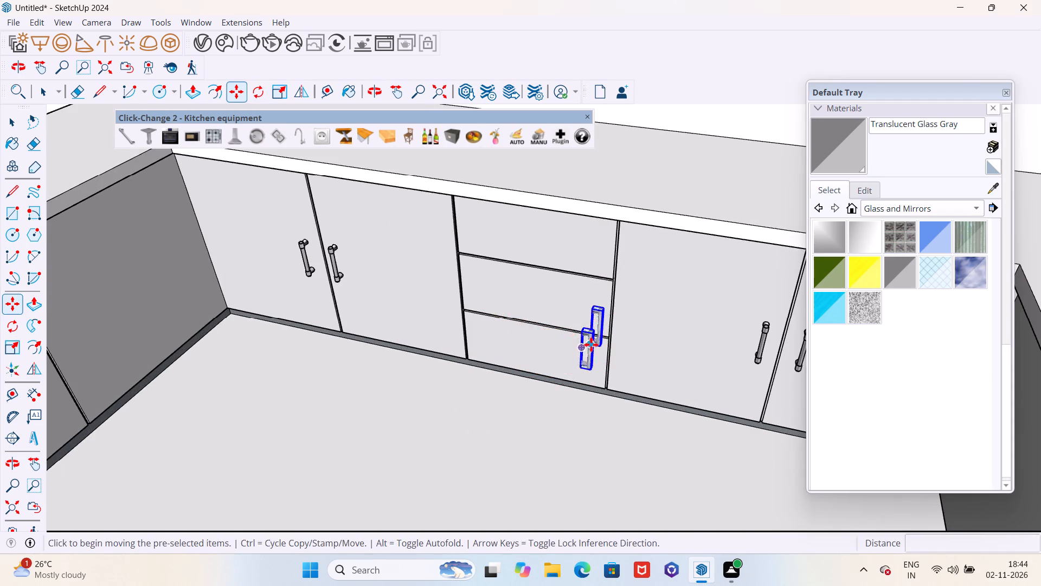
scroll(589, 340, "up", 16)
scroll(580, 330, "down", 1)
scroll(580, 330, "up", 10)
left_click(569, 334)
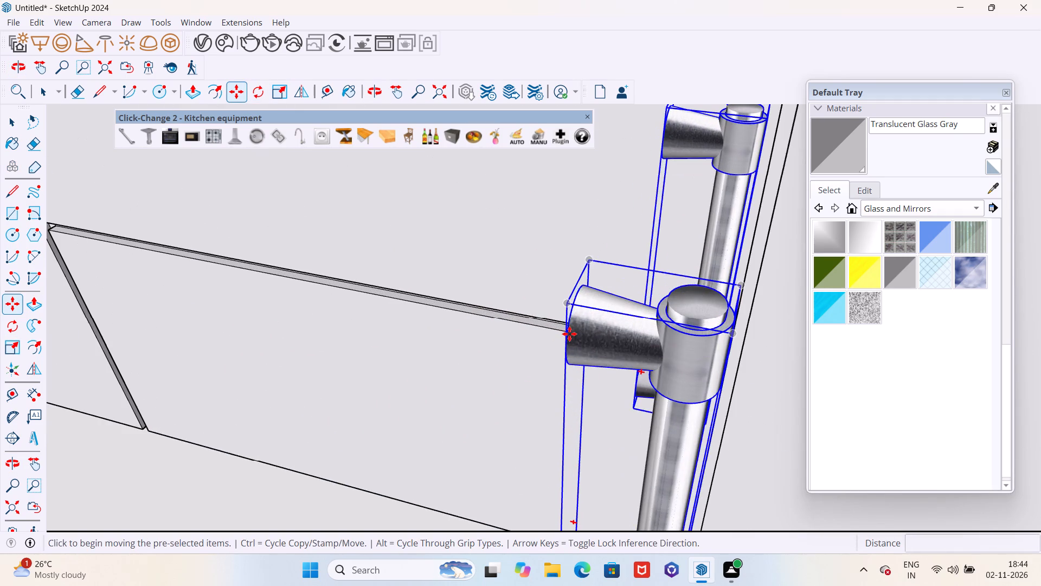
scroll(570, 336, "down", 20)
scroll(570, 336, "down", 20)
scroll(570, 336, "down", 1)
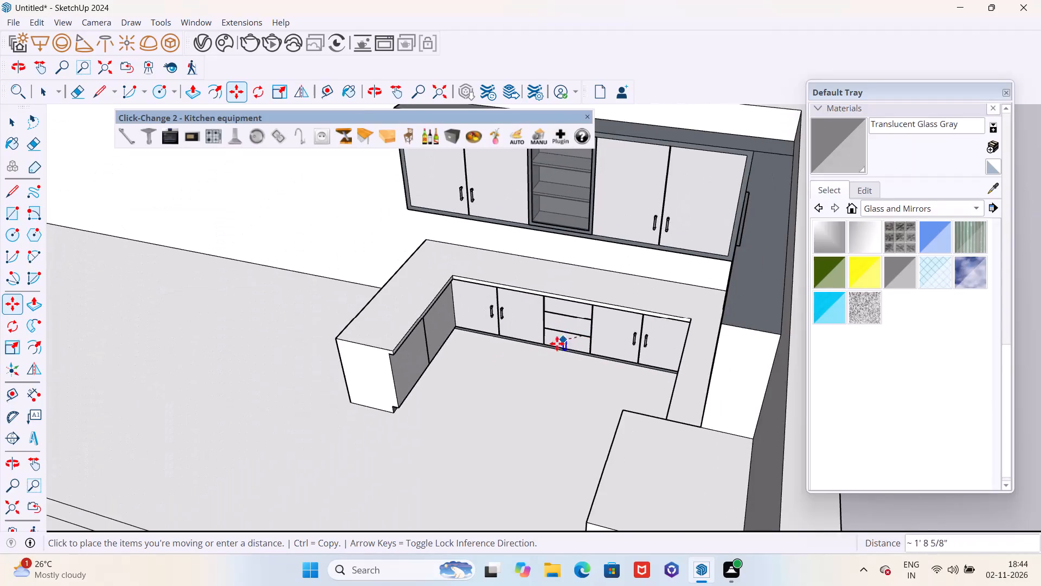
scroll(389, 348, "up", 20)
scroll(389, 348, "up", 4)
middle_click_drag(449, 342, 455, 328)
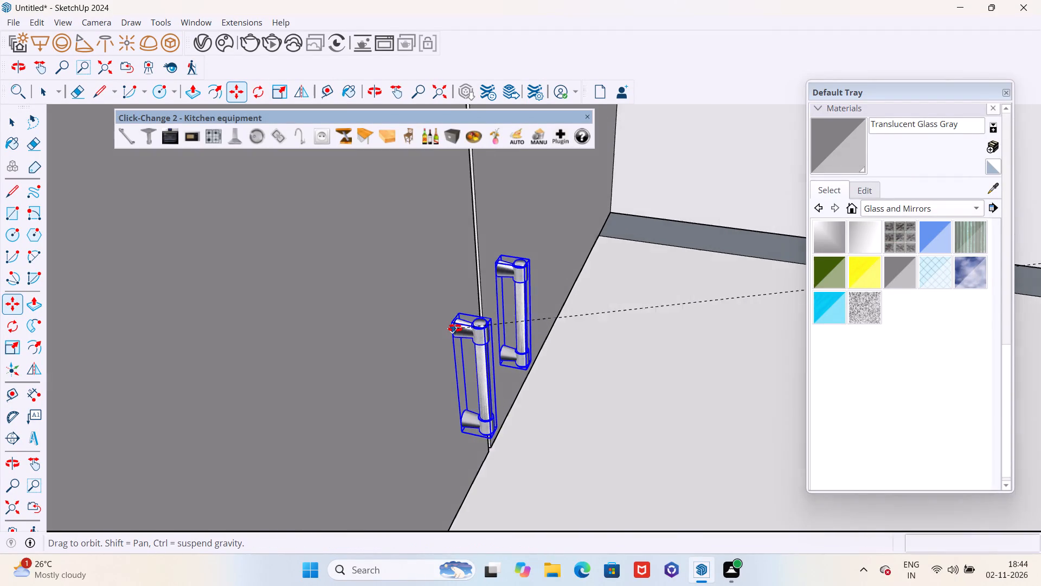
middle_click_drag(455, 328, 461, 316)
left_click(451, 287)
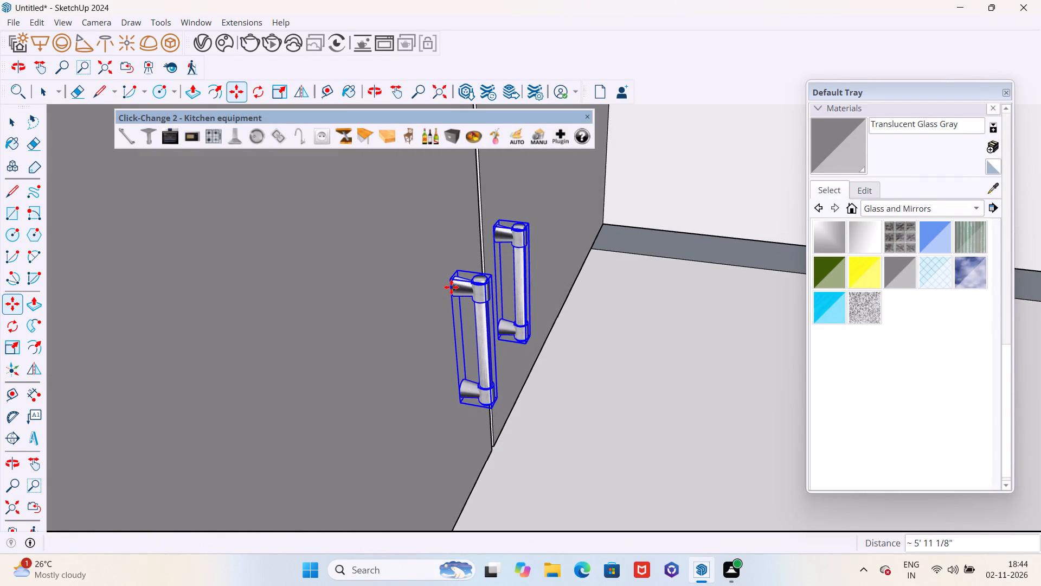
scroll(457, 294, "down", 4)
Examine how the moved handle pair sits against the door faces of the side counter.
middle_click_drag(435, 313, 493, 320)
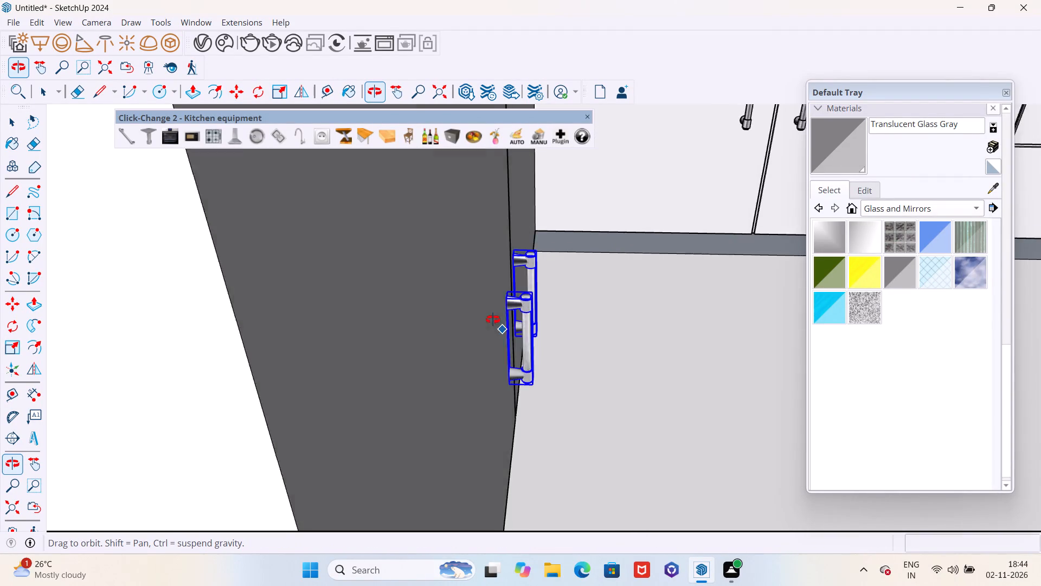
middle_click_drag(493, 320, 488, 319)
scroll(493, 311, "up", 15)
scroll(485, 307, "down", 1)
scroll(485, 307, "up", 4)
middle_click_drag(484, 307, 534, 307)
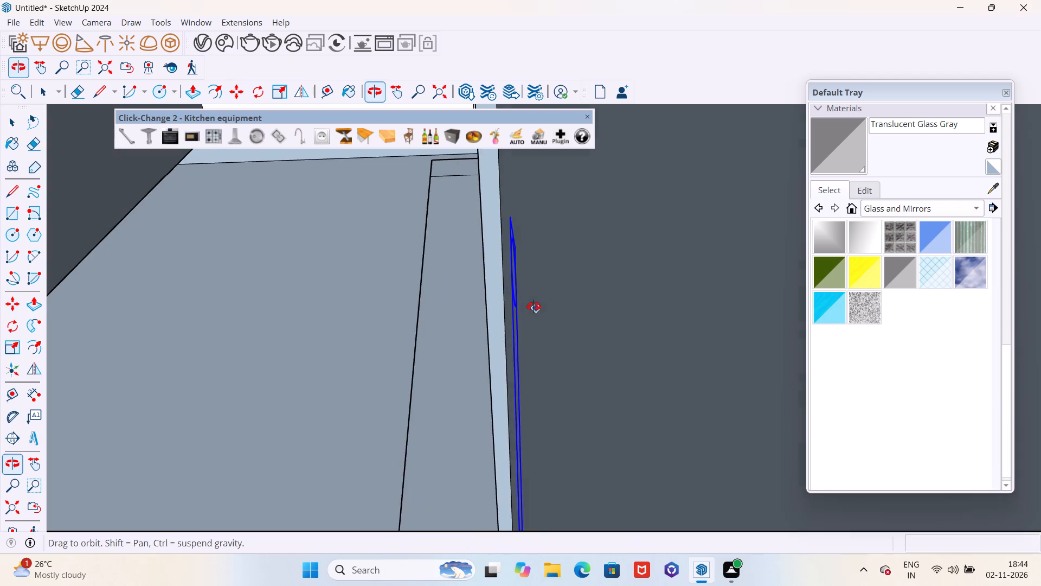
middle_click_drag(534, 307, 426, 310)
scroll(422, 315, "down", 13)
middle_click_drag(531, 386, 325, 387)
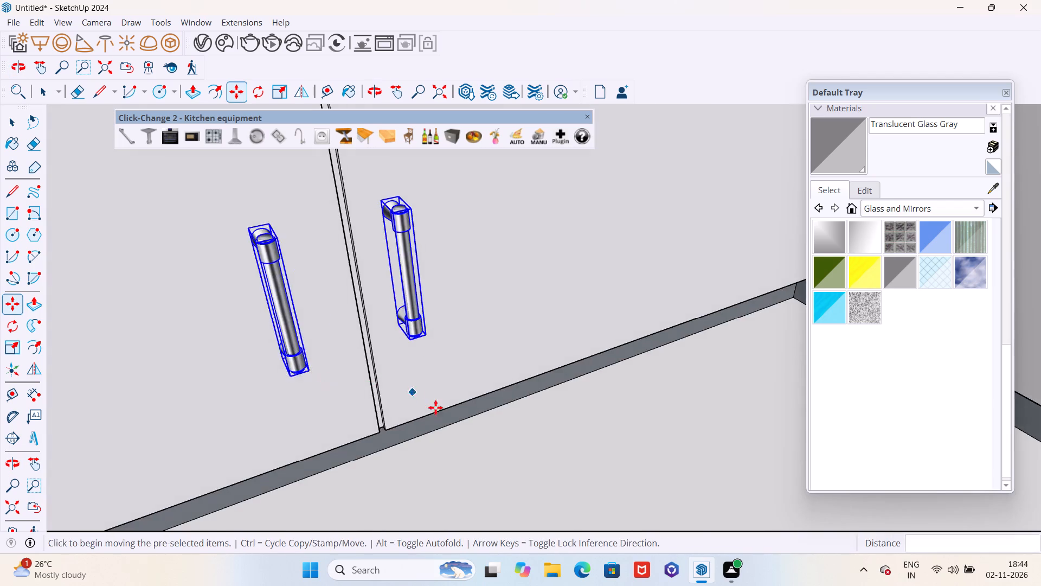
Raise the handle pair on the side counter's doors by about 11 1/4", then lower it about 2 7/8".
scroll(442, 410, "down", 14)
middle_click_drag(560, 451, 452, 375)
scroll(500, 520, "up", 5)
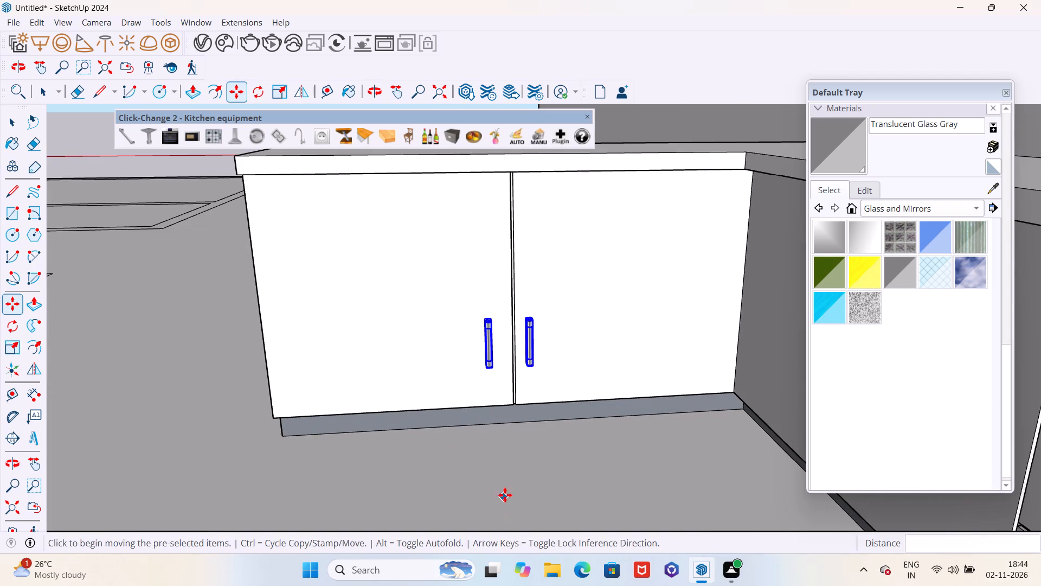
left_click(427, 366)
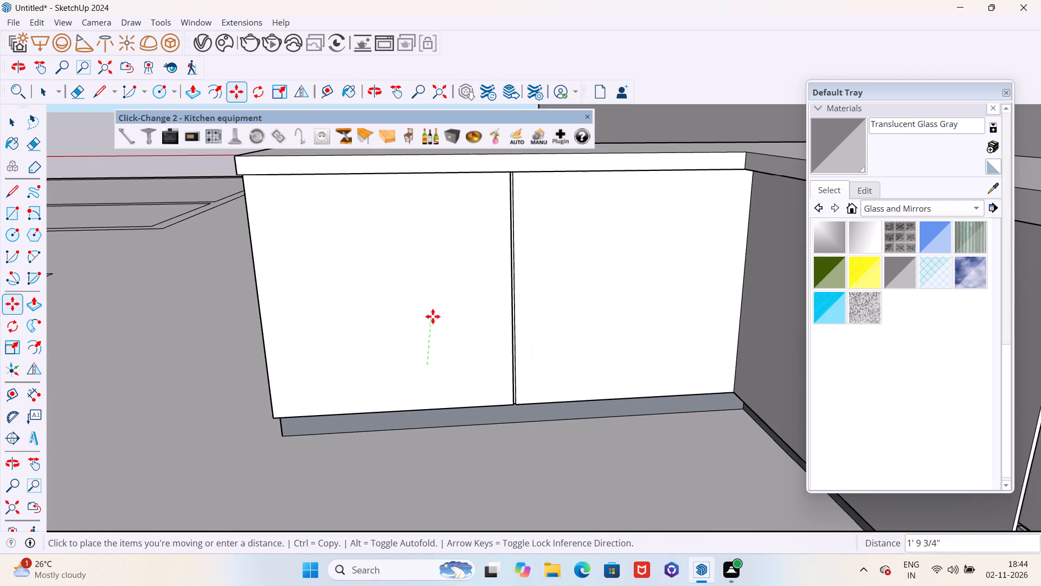
left_click(423, 278)
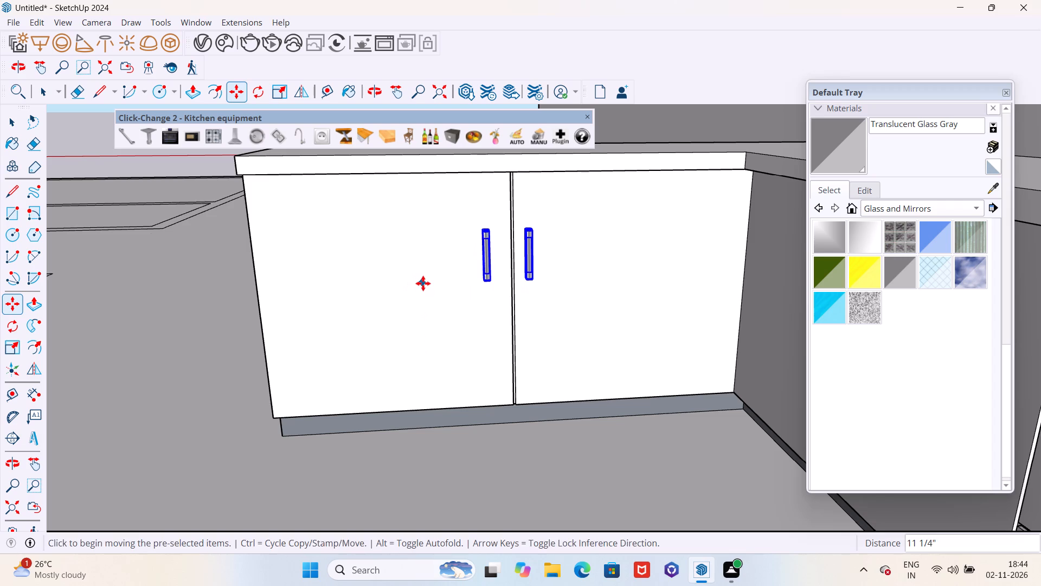
left_click(423, 283)
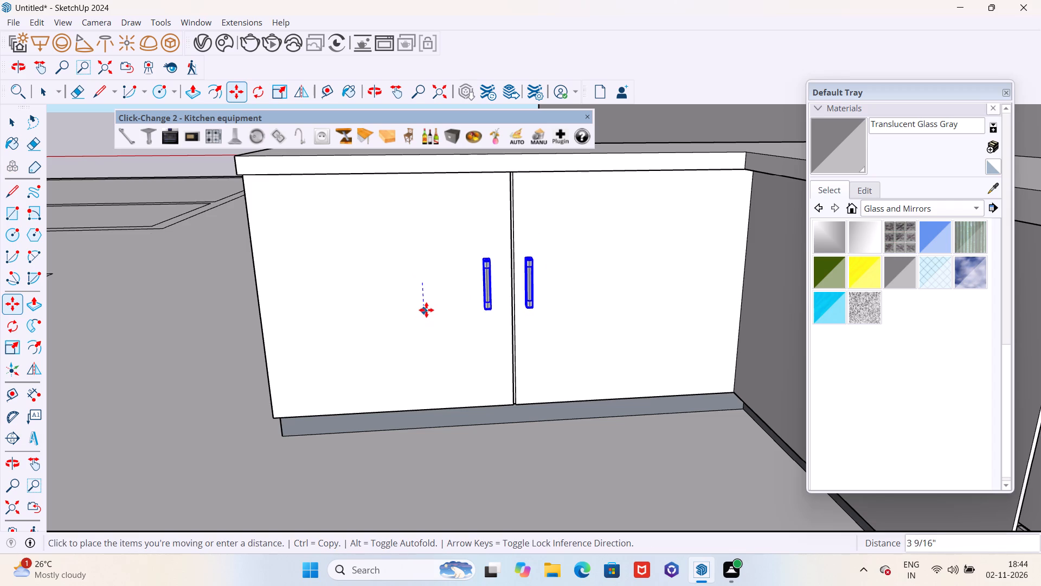
left_click(429, 307)
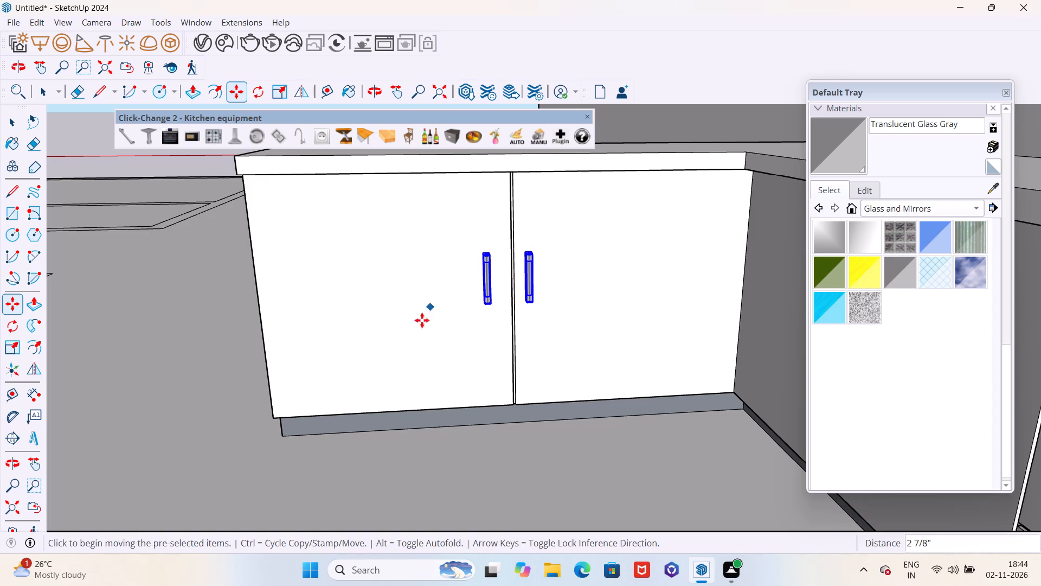
Shift the side counter's handle pair about 1" sideways to centre it on the door gap, and deselect it.
left_click(397, 365)
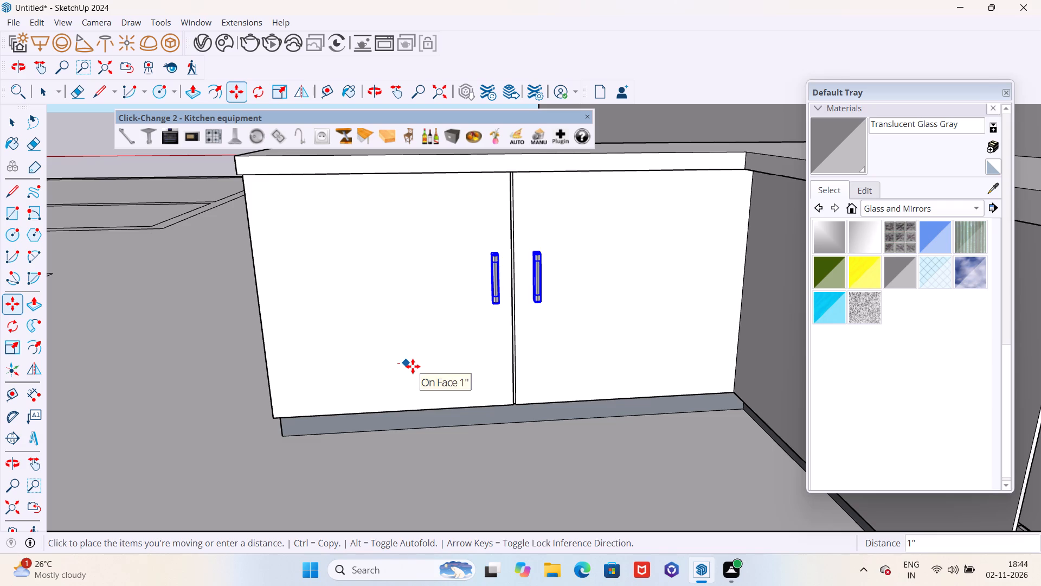
left_click(413, 366)
scroll(415, 371, "down", 6)
middle_click_drag(401, 406, 649, 447)
scroll(657, 447, "down", 6)
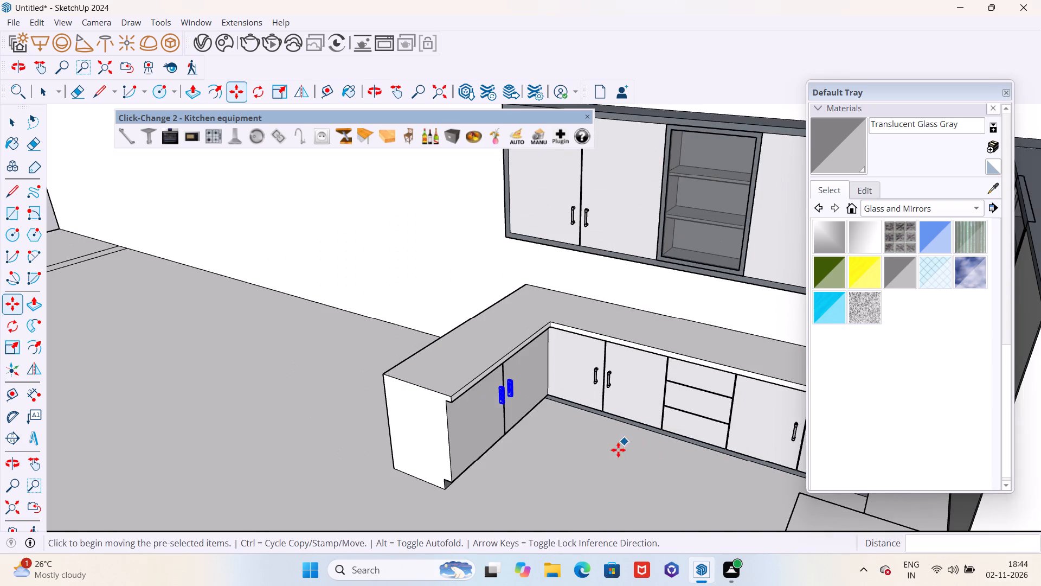
key("Escape")
Place a Click-Change 2 handle on the top drawer of the three-drawer unit between the handled base door pairs.
scroll(561, 388, "down", 5)
middle_click_drag(548, 450, 734, 449)
scroll(698, 379, "up", 1)
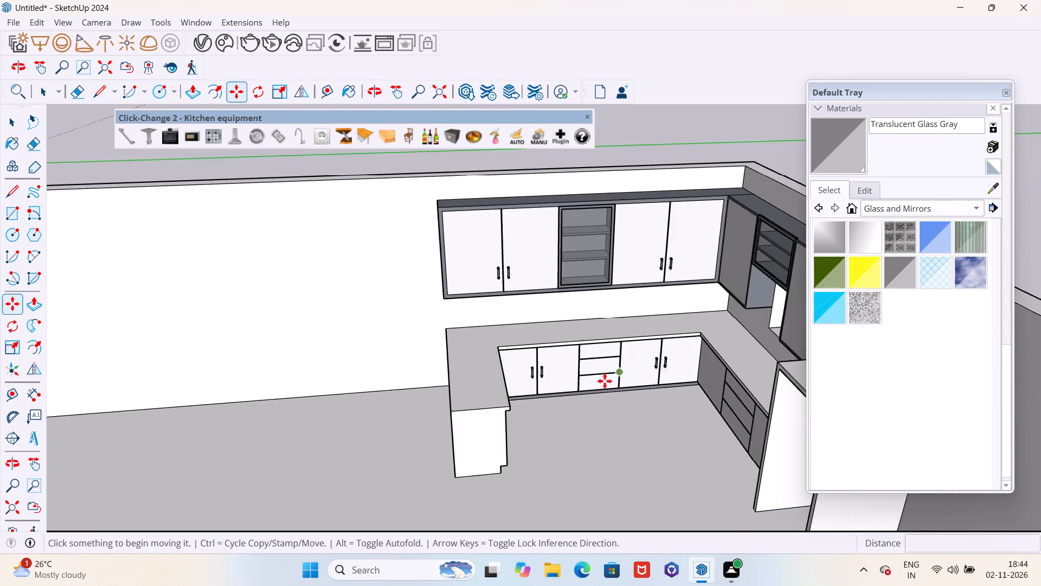
scroll(577, 393, "down", 5)
middle_click_drag(573, 401, 796, 404)
scroll(561, 324, "up", 11)
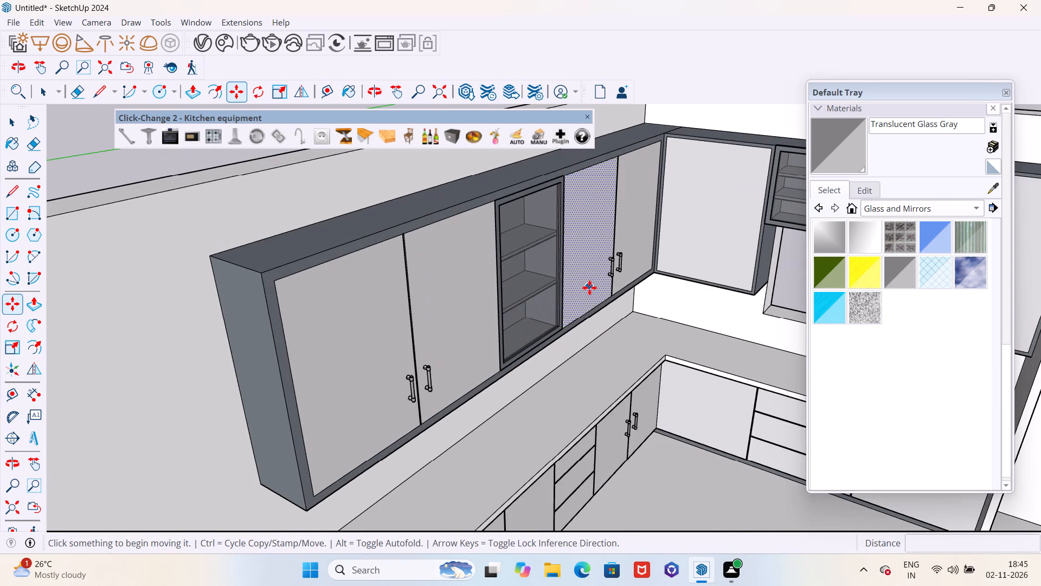
left_click(128, 141)
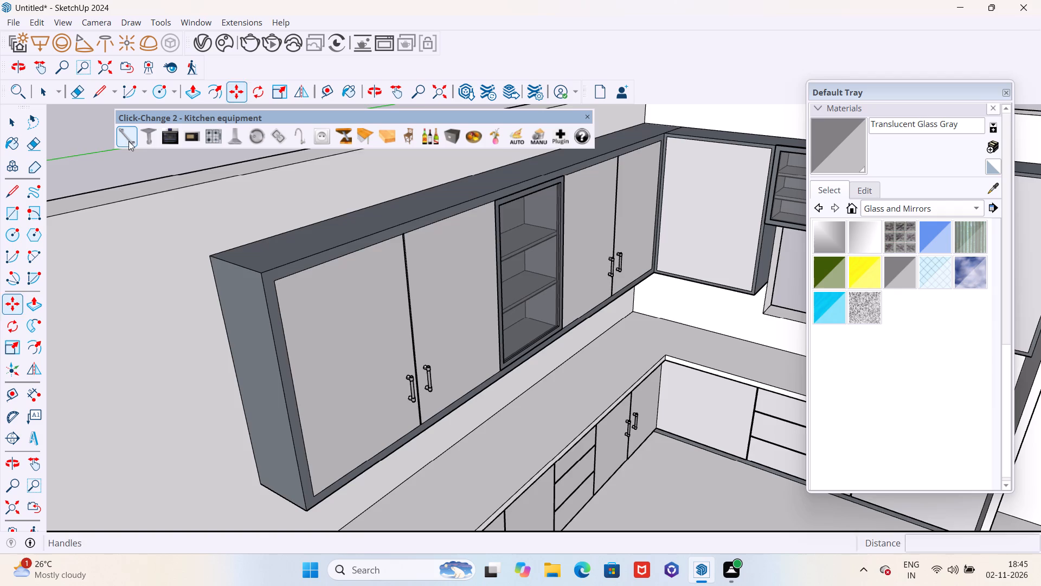
scroll(214, 220, "down", 5)
middle_click_drag(369, 371, 271, 323)
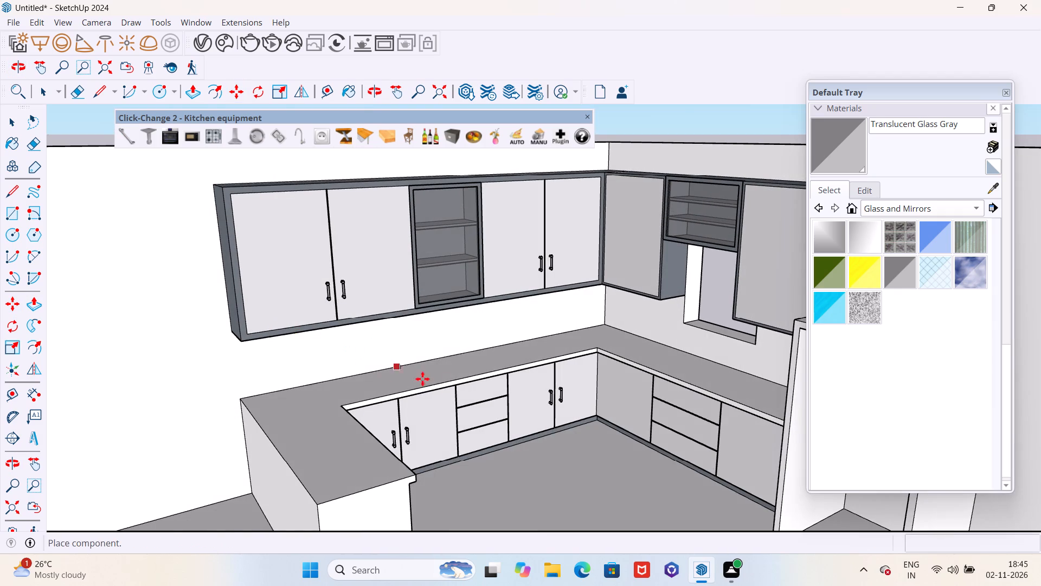
middle_click_drag(490, 417, 408, 429)
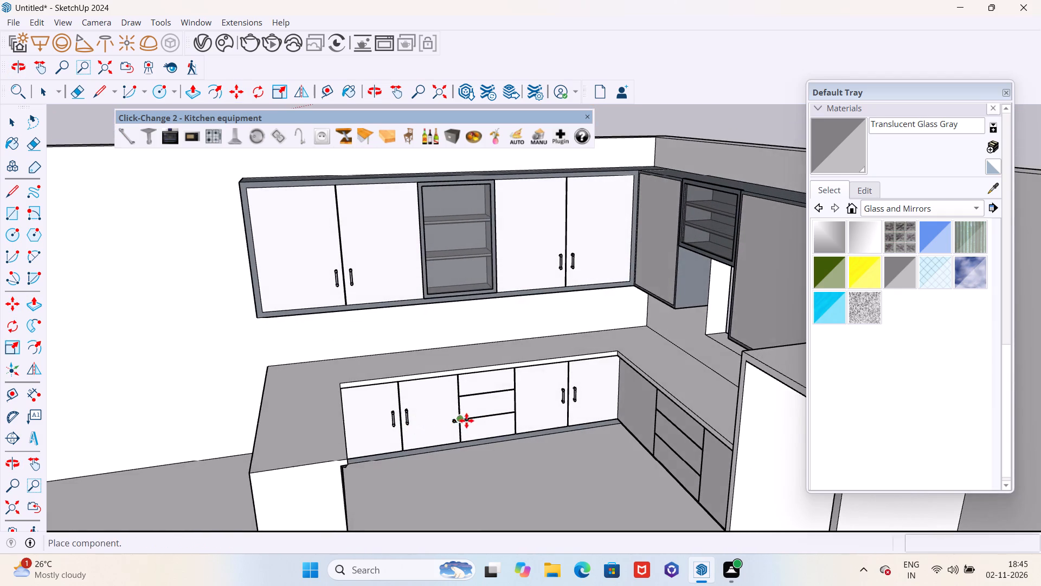
scroll(466, 420, "up", 11)
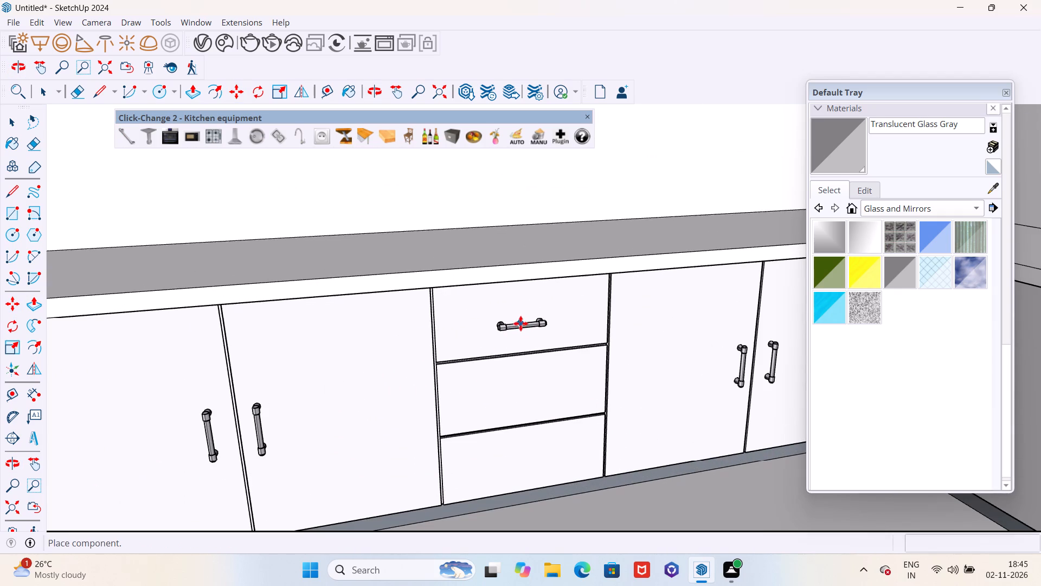
left_click(521, 319)
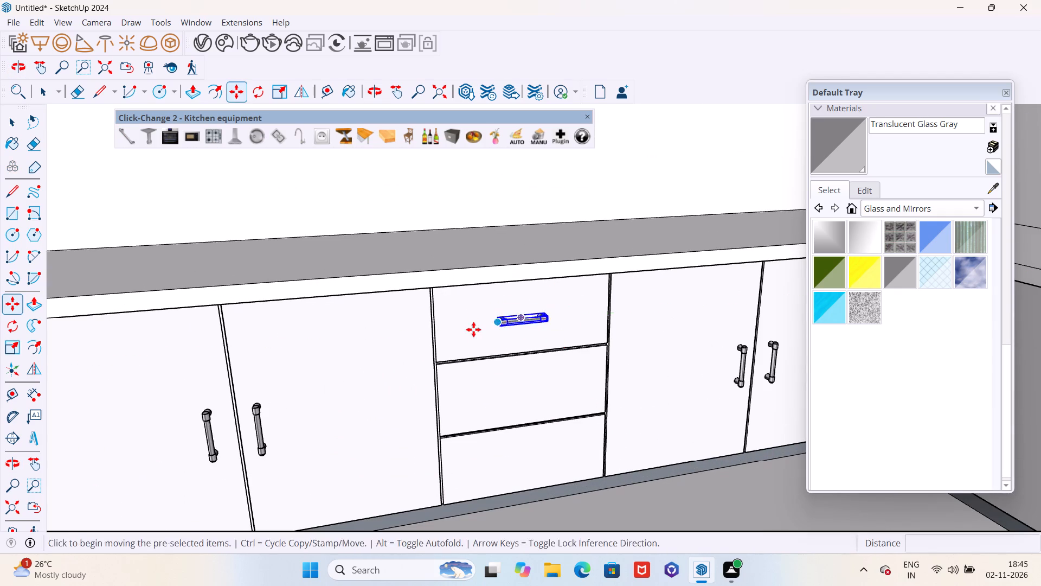
Copy the top drawer's handle 10" straight down onto the middle drawer, using the drawer corner endpoints.
middle_click_drag(473, 329, 569, 368)
scroll(559, 353, "up", 18)
middle_click_drag(479, 355, 660, 356)
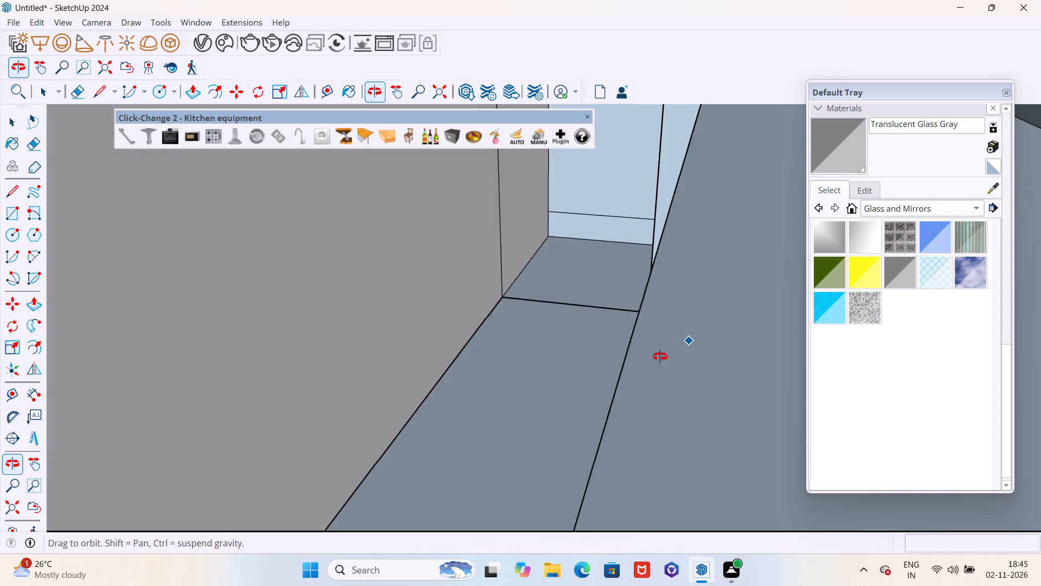
middle_click_drag(660, 356, 479, 342)
scroll(474, 343, "down", 19)
middle_click_drag(503, 380, 495, 373)
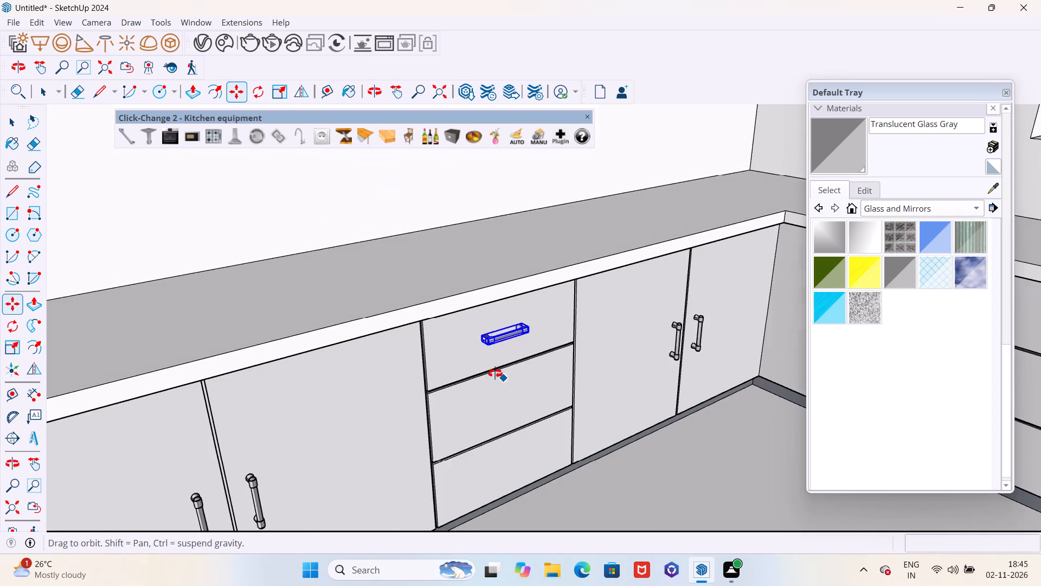
middle_click_drag(495, 373, 448, 341)
scroll(418, 328, "down", 6)
middle_click_drag(461, 358, 375, 366)
scroll(485, 321, "up", 6)
scroll(470, 319, "down", 1)
scroll(470, 319, "up", 4)
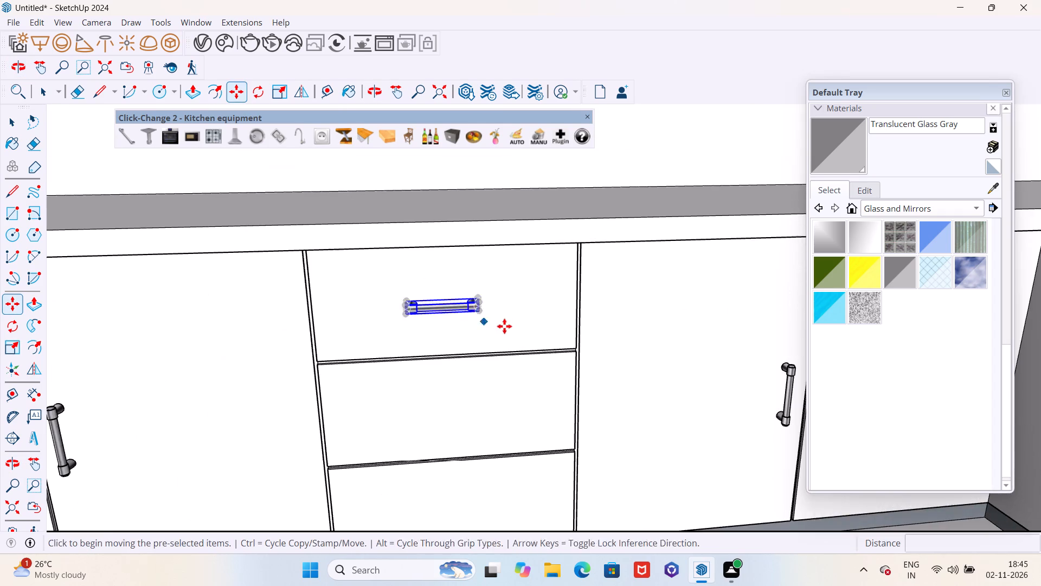
scroll(304, 357, "up", 9)
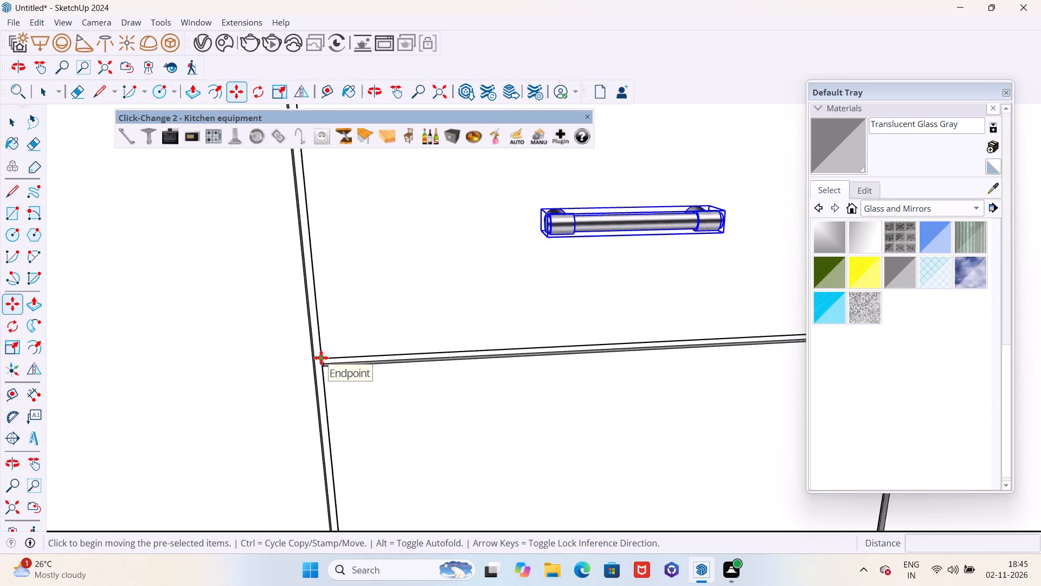
left_click(321, 358)
scroll(321, 358, "down", 9)
scroll(321, 358, "up", 1)
scroll(321, 358, "down", 4)
scroll(330, 461, "down", 1)
scroll(330, 461, "up", 2)
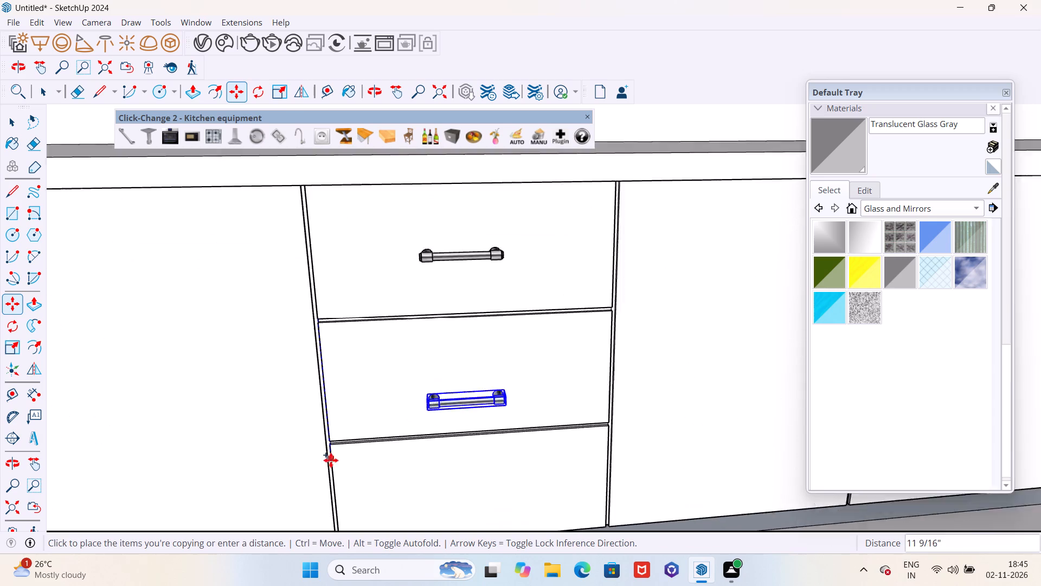
scroll(331, 460, "up", 20)
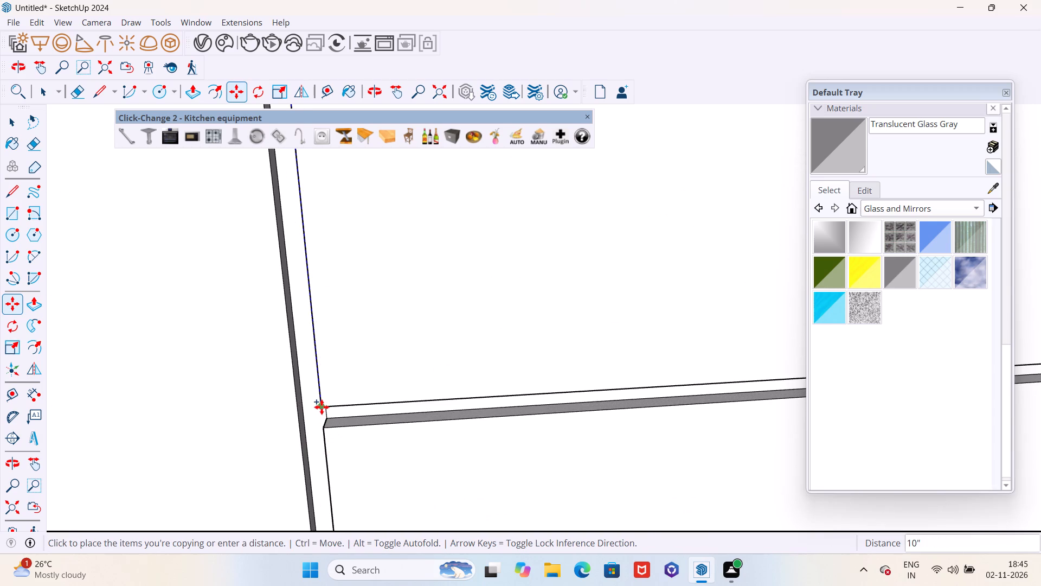
left_click(322, 407)
Copy the middle drawer's handle 10" down onto the bottom drawer, and deselect it.
left_click(323, 406)
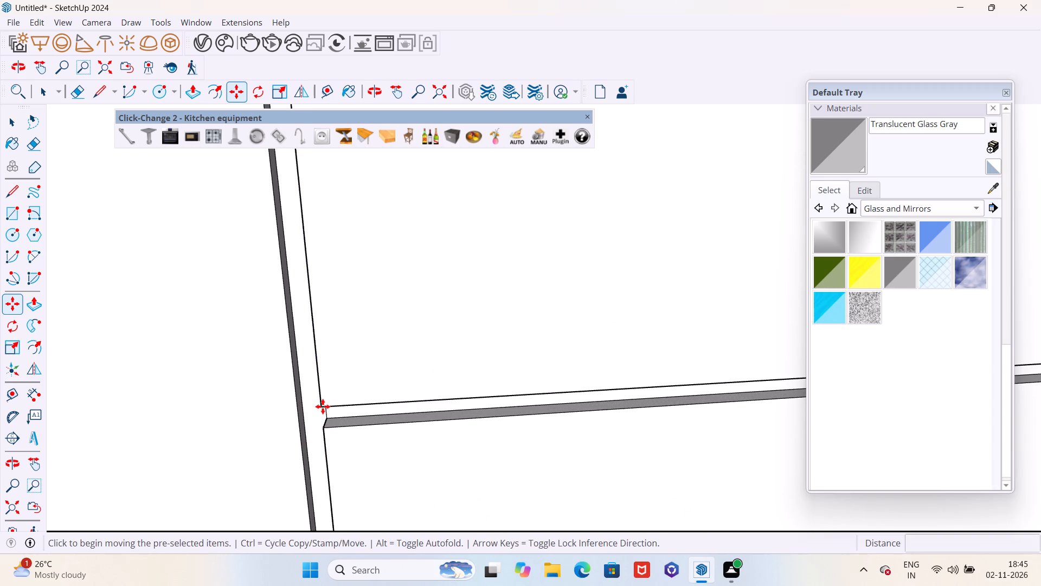
scroll(323, 402, "down", 20)
scroll(323, 402, "down", 5)
scroll(324, 475, "up", 3)
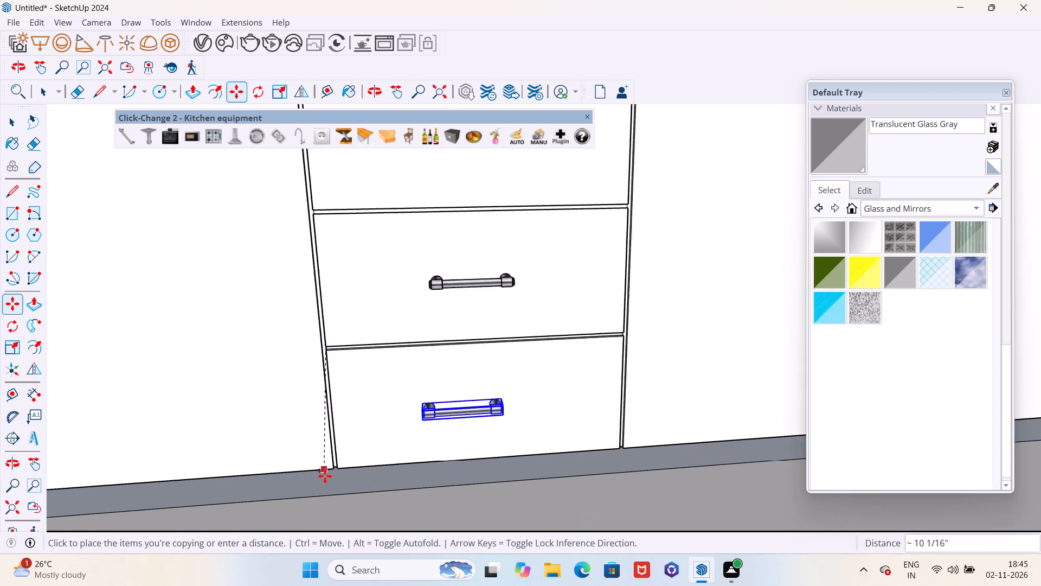
scroll(325, 476, "up", 20)
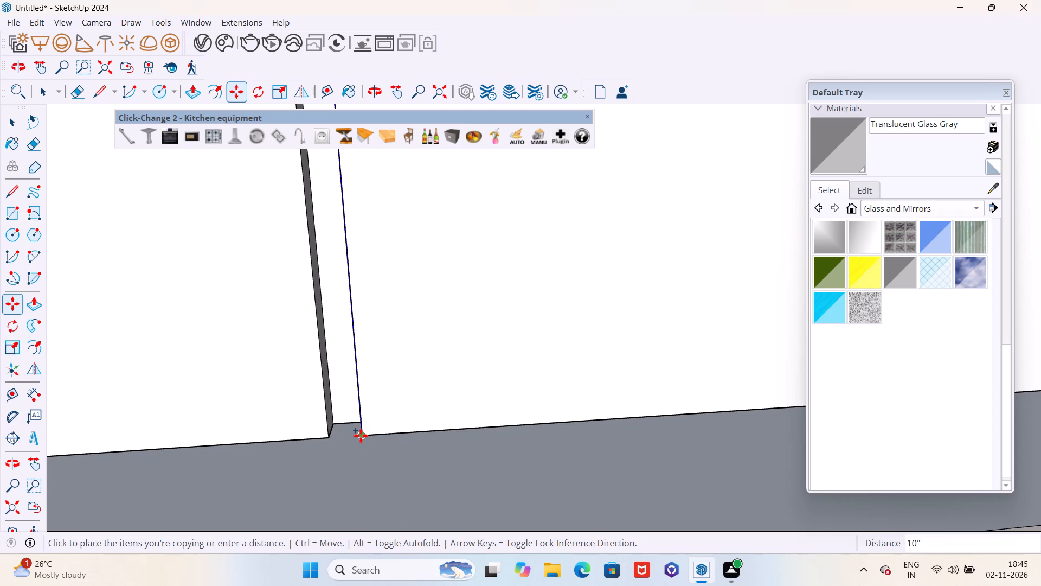
left_click(361, 436)
scroll(483, 470, "down", 20)
scroll(483, 470, "down", 14)
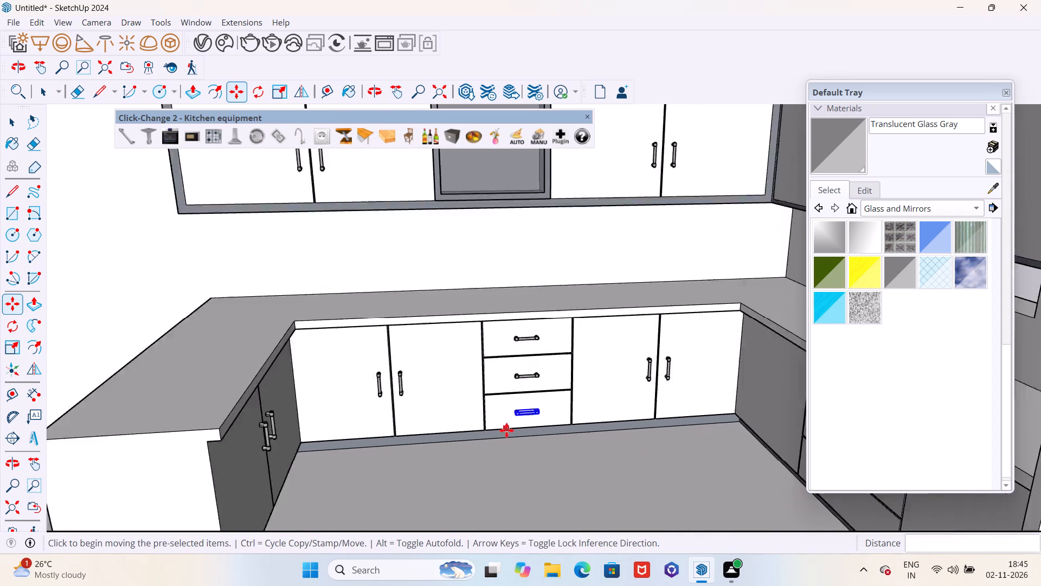
scroll(506, 430, "down", 7)
middle_click_drag(496, 443, 601, 470)
scroll(480, 436, "down", 5)
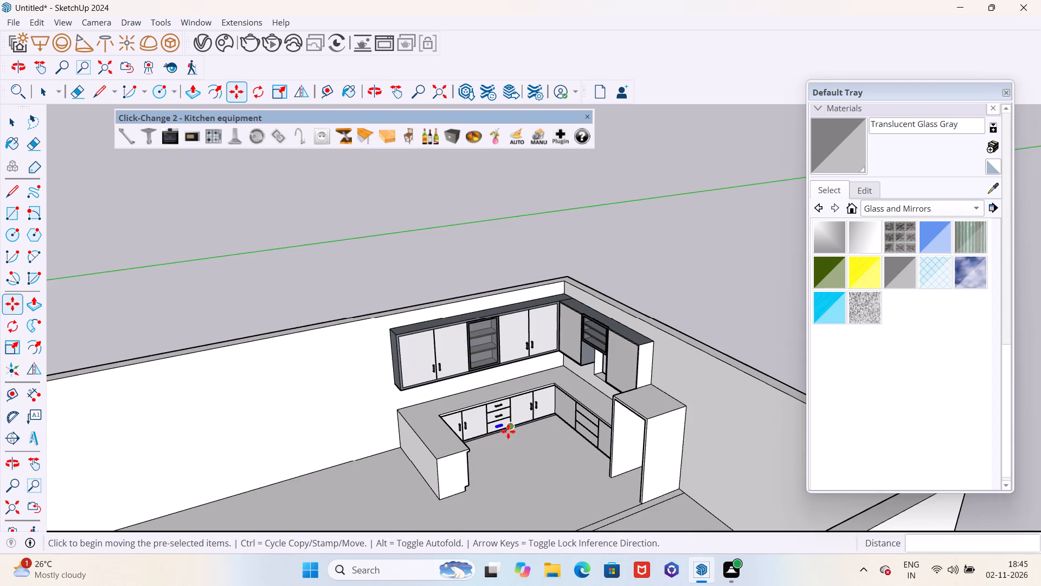
scroll(520, 377, "up", 12)
scroll(487, 357, "down", 13)
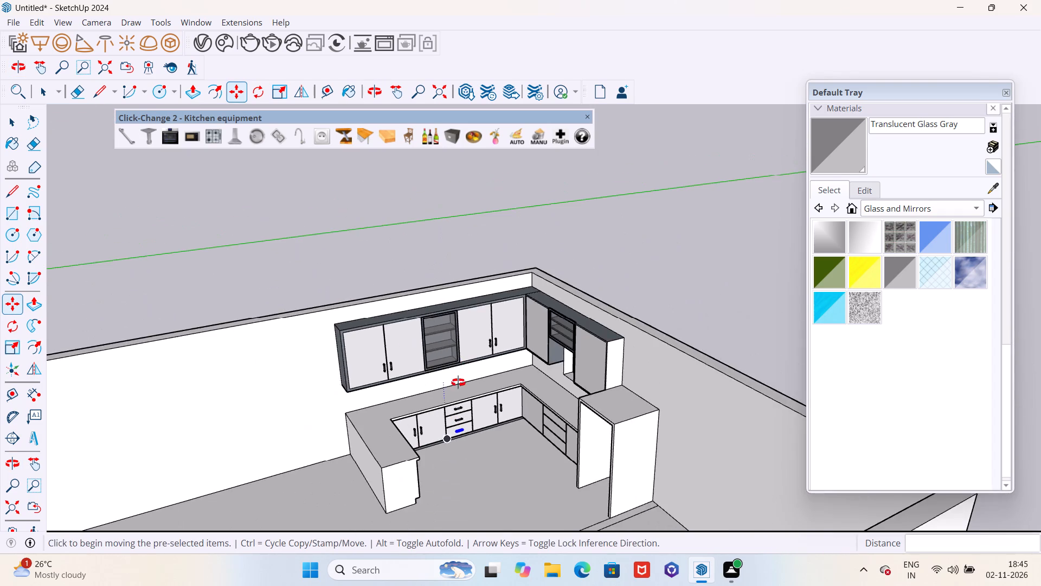
middle_click_drag(447, 383, 650, 406)
key("Escape")
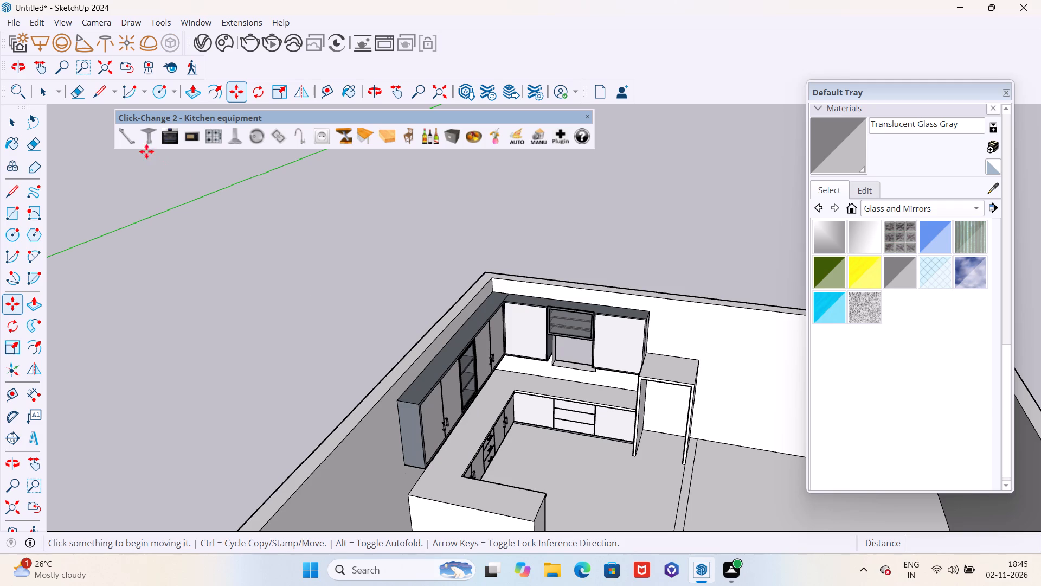
Place a Click-Change 2 handle on the top drawer of the three-drawer unit in the adjoining counter under the window.
left_click(129, 136)
middle_click_drag(341, 371, 440, 381)
scroll(611, 459, "up", 5)
scroll(581, 409, "up", 5)
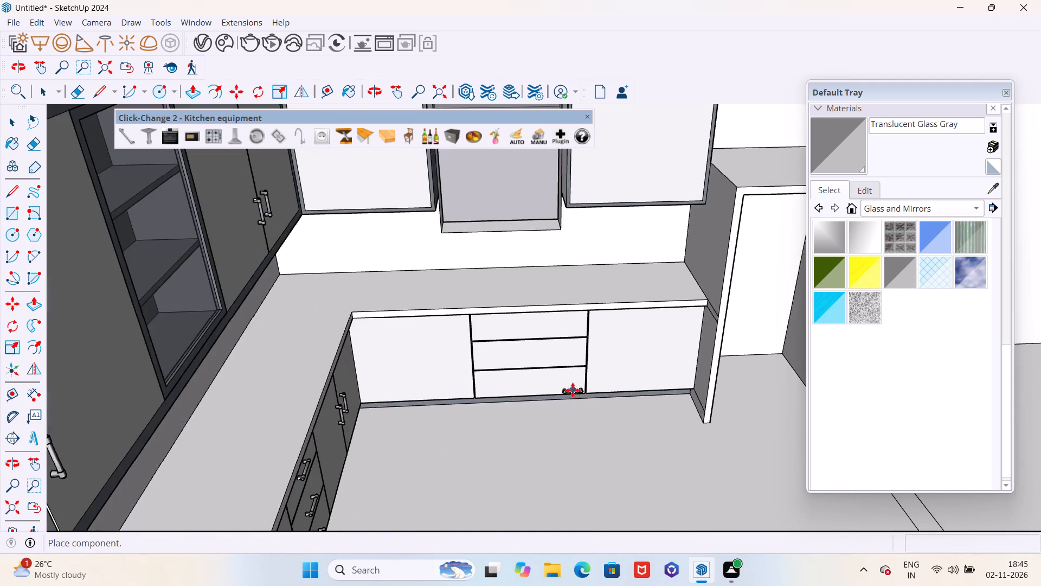
scroll(561, 381, "up", 5)
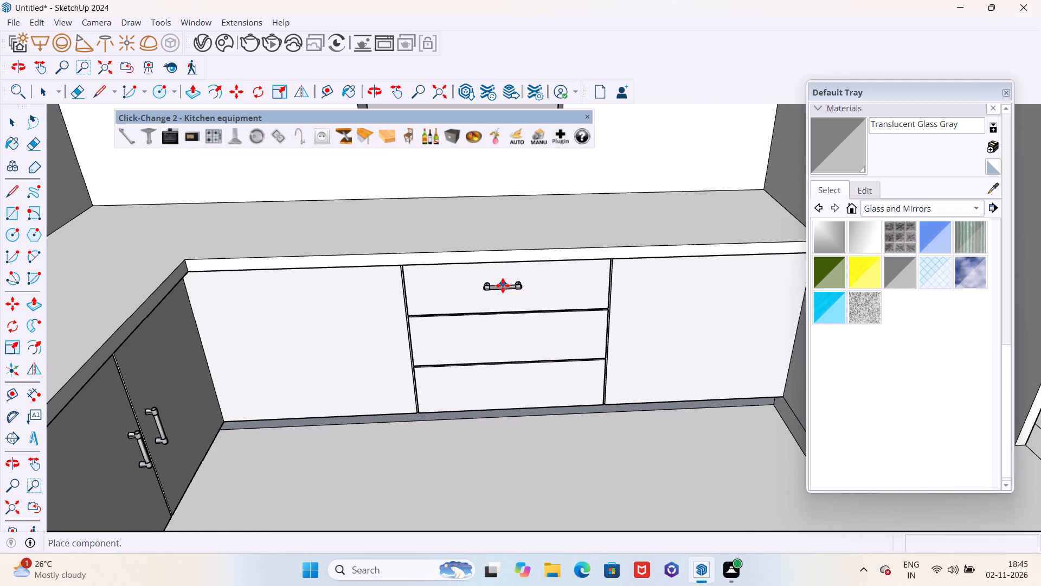
left_click(503, 285)
Shift the new top-drawer handle about 1" sideways, away from the counter corner, towards the drawer's centre.
middle_click_drag(544, 310, 226, 326)
scroll(541, 309, "up", 9)
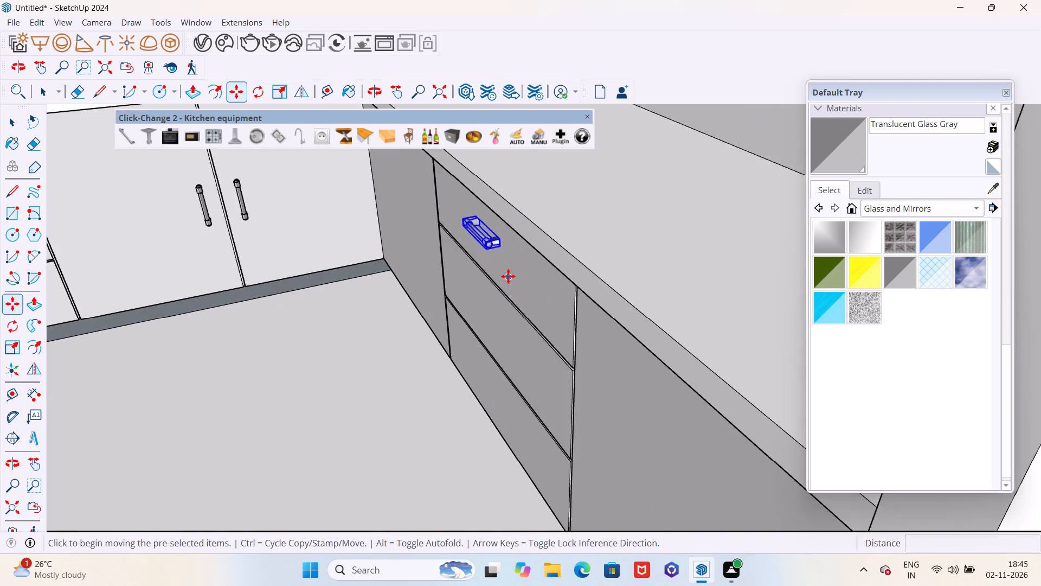
scroll(508, 276, "up", 3)
middle_click_drag(473, 282, 628, 284)
scroll(632, 286, "down", 13)
middle_click_drag(528, 348, 537, 342)
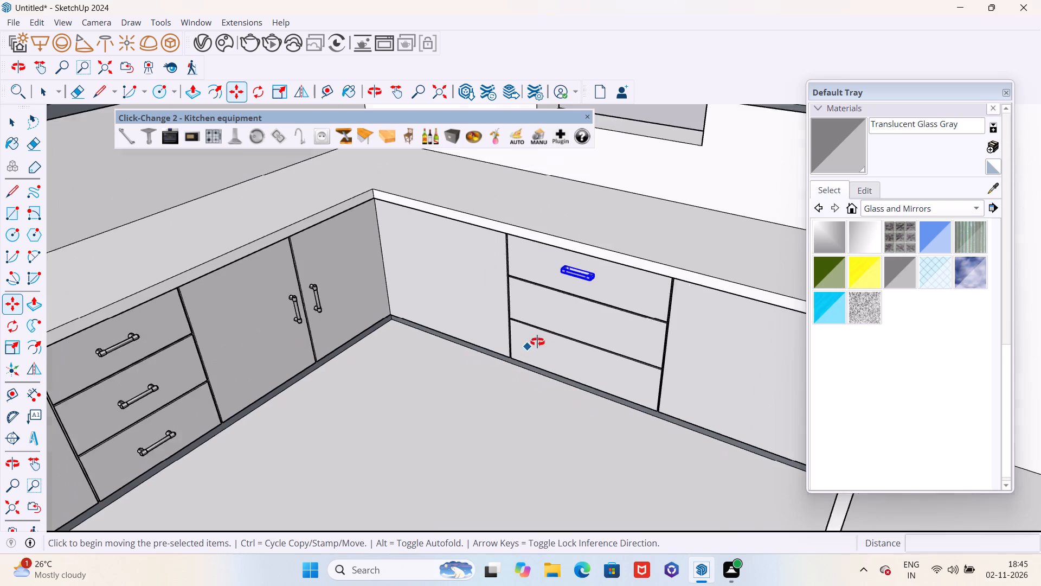
middle_click_drag(537, 342, 634, 258)
scroll(545, 304, "down", 5)
middle_click_drag(533, 335, 568, 335)
scroll(564, 304, "up", 5)
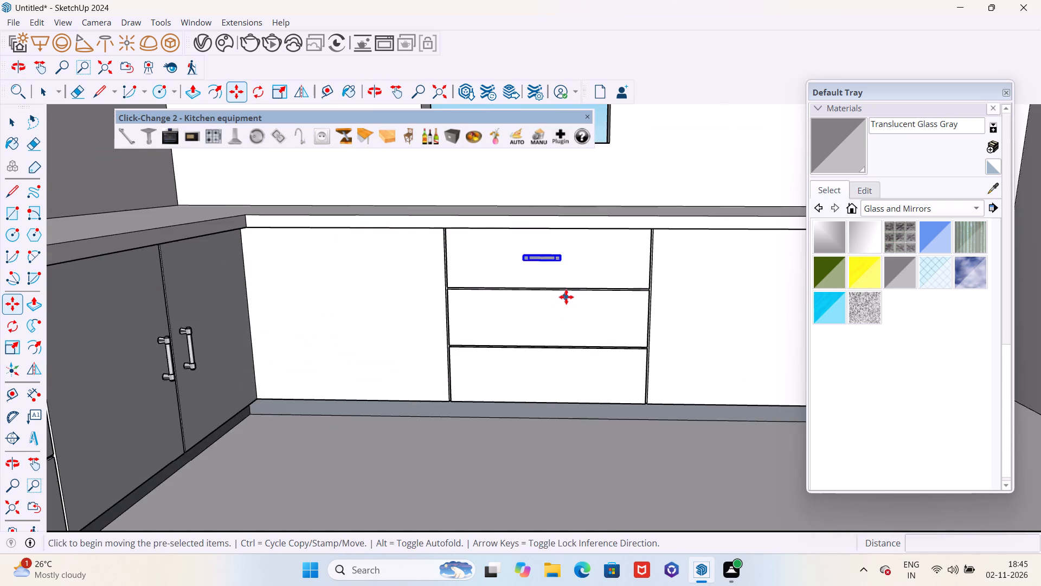
scroll(566, 297, "up", 5)
left_click(541, 275)
left_click(555, 274)
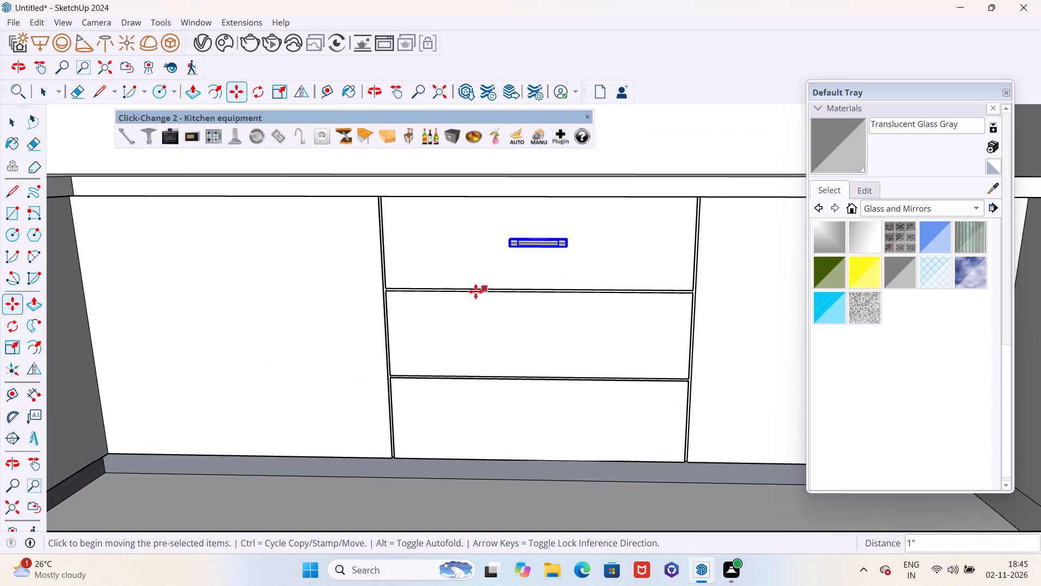
Copy the centred top-drawer handle 10" down onto the middle drawer, using the drawer corner endpoints.
scroll(421, 291, "up", 20)
left_click(375, 278)
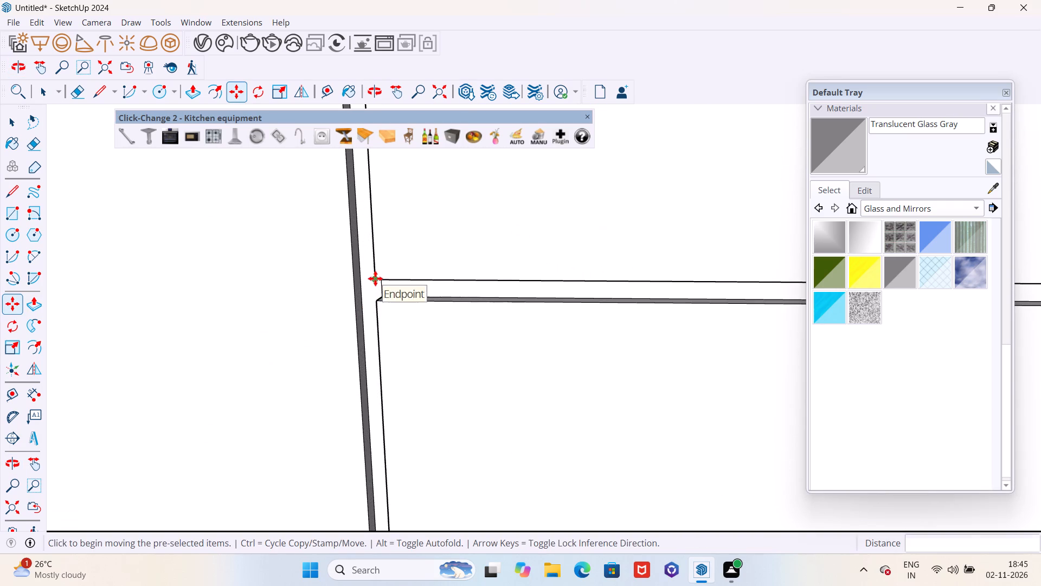
scroll(375, 278, "down", 19)
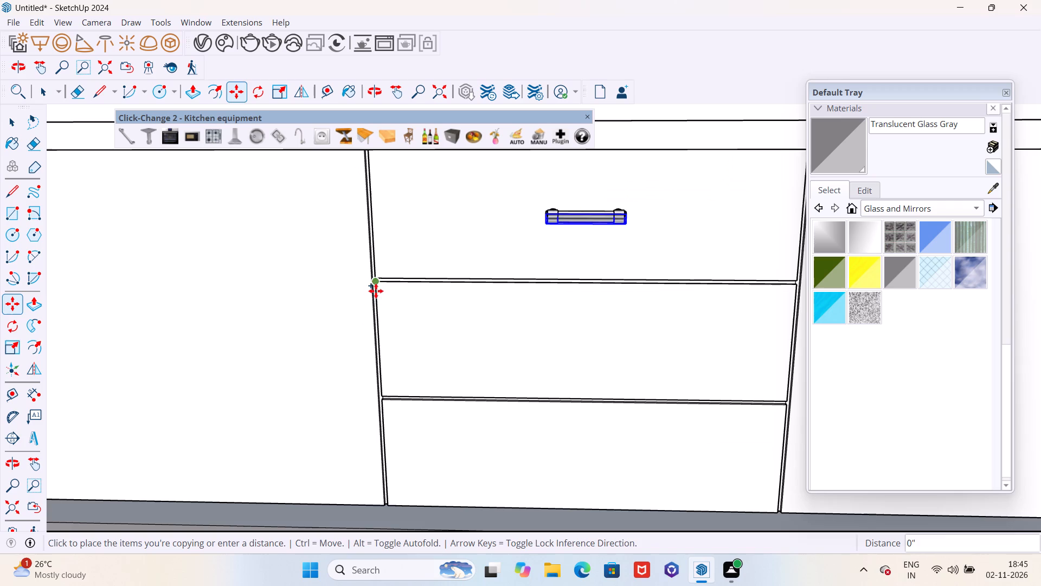
scroll(372, 391, "up", 16)
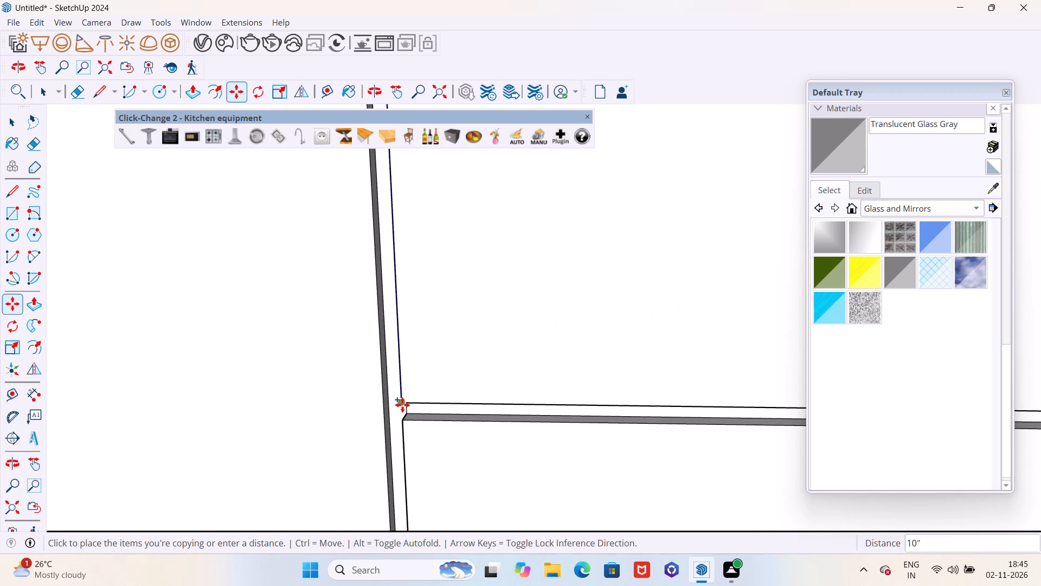
left_click(402, 404)
Copy the middle drawer's handle 10" down onto the bottom drawer of the window-side counter.
scroll(412, 338, "down", 12)
scroll(401, 361, "up", 4)
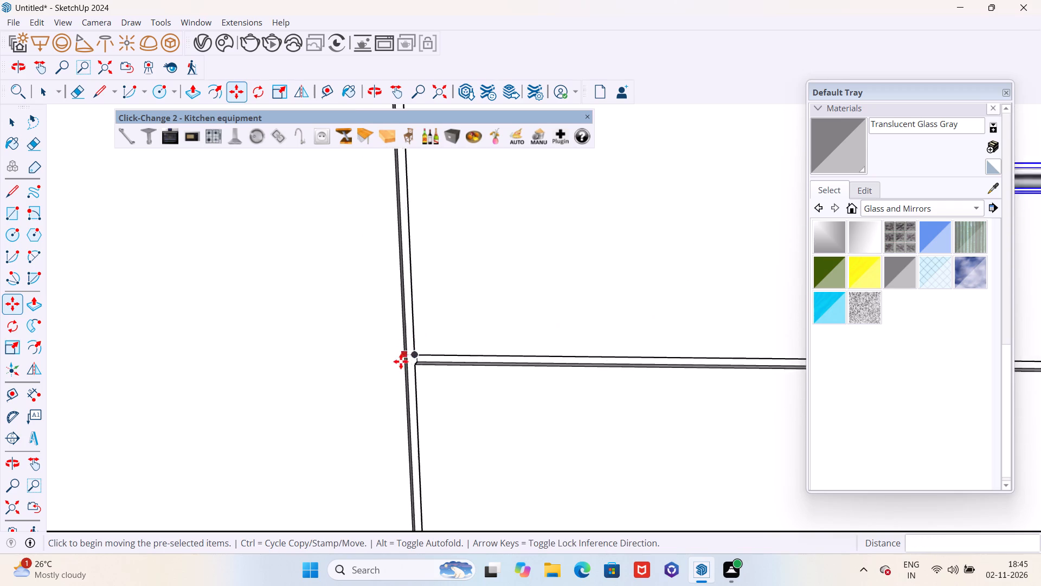
scroll(401, 361, "up", 8)
left_click(425, 351)
scroll(425, 329, "down", 14)
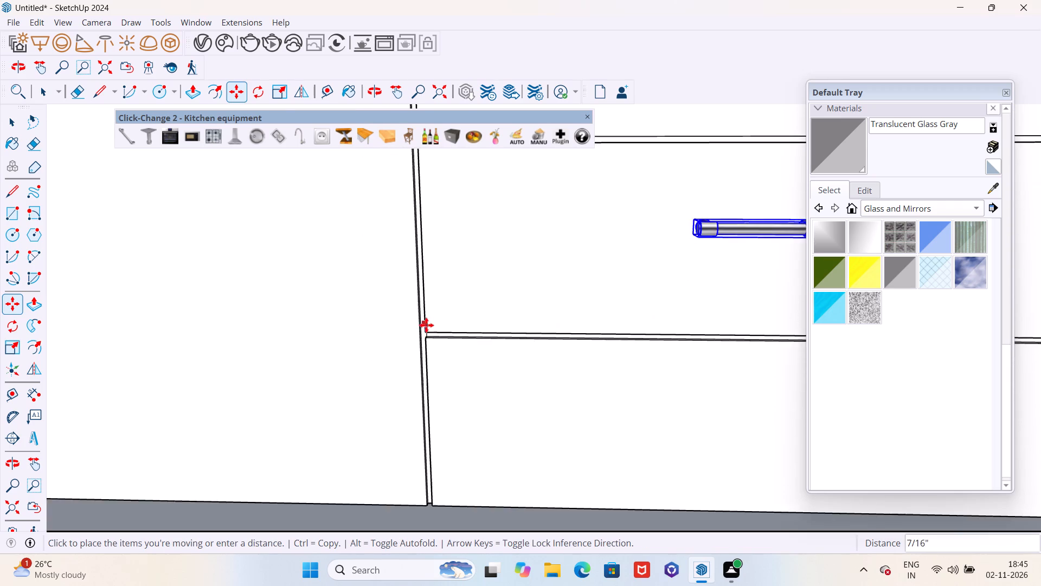
scroll(426, 325, "down", 6)
scroll(419, 423, "up", 18)
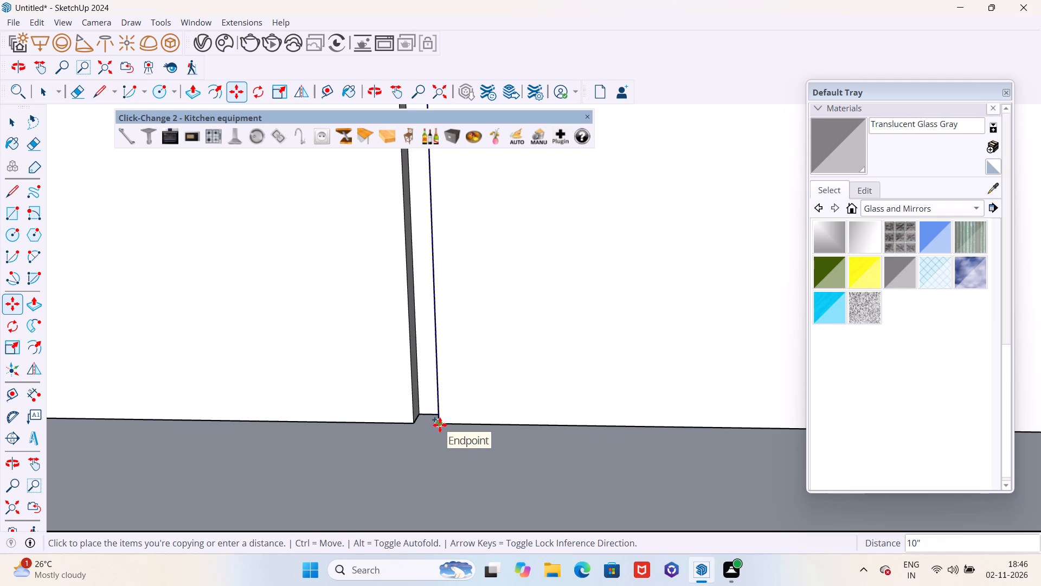
left_click(440, 425)
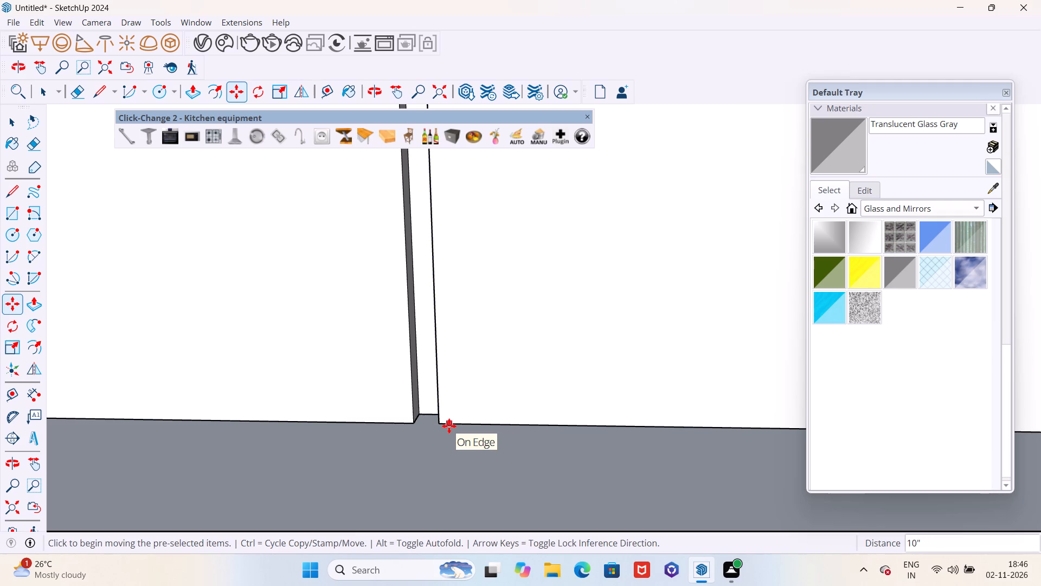
scroll(544, 366, "down", 1)
scroll(543, 367, "up", 2)
scroll(543, 367, "down", 7)
scroll(452, 585, "down", 4)
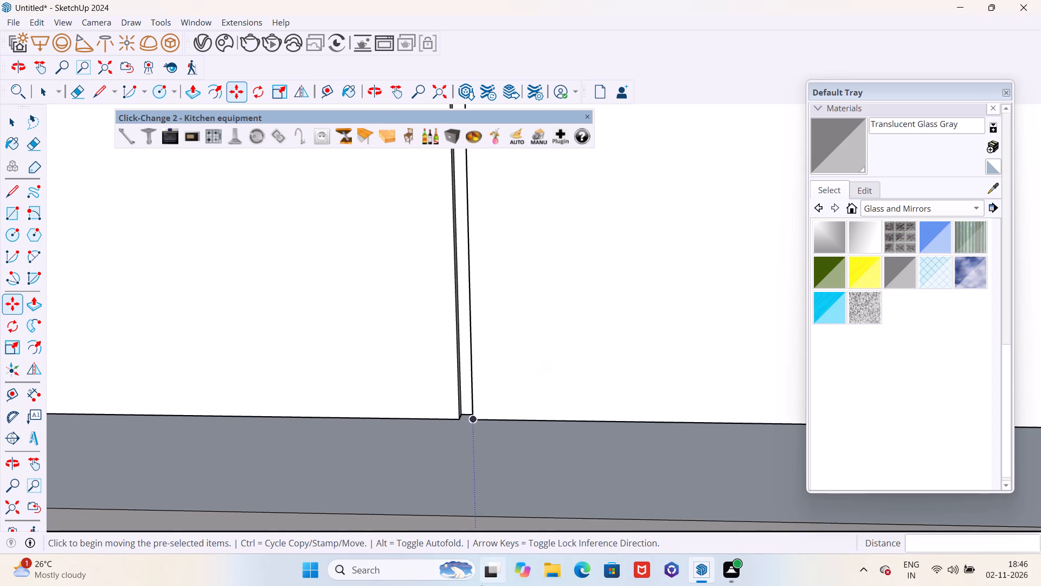
scroll(481, 585, "down", 11)
scroll(539, 421, "down", 13)
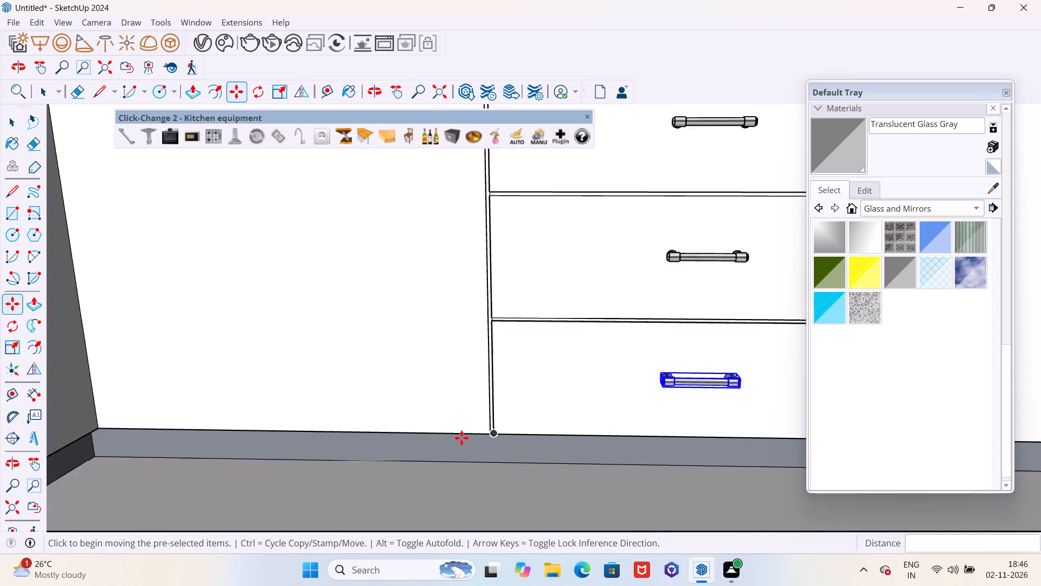
Place a Click-Change 2 handle on the wall-cabinet door between the room corner and the glass-framed shelf unit.
scroll(461, 438, "down", 13)
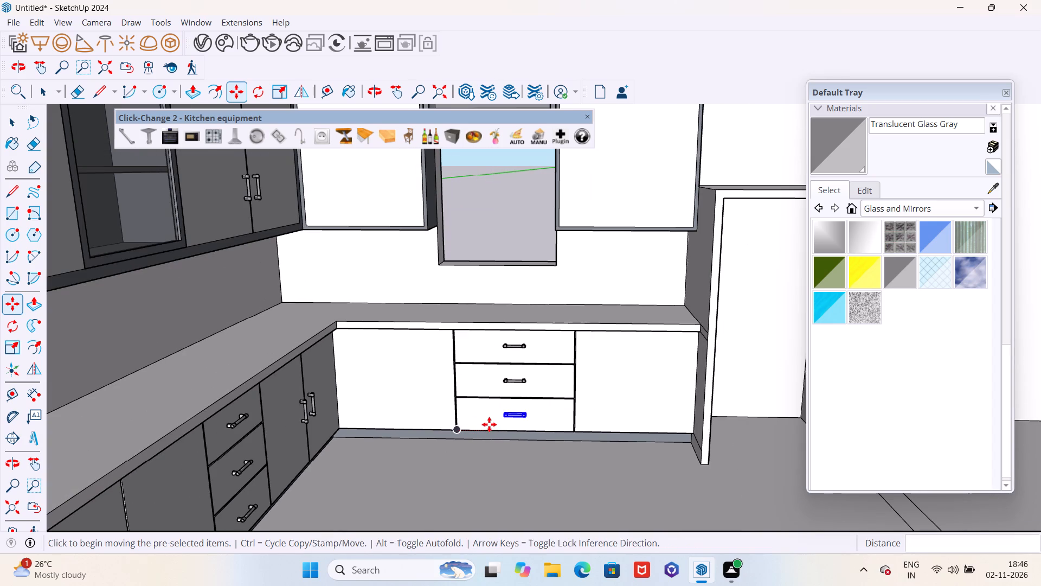
key("Escape")
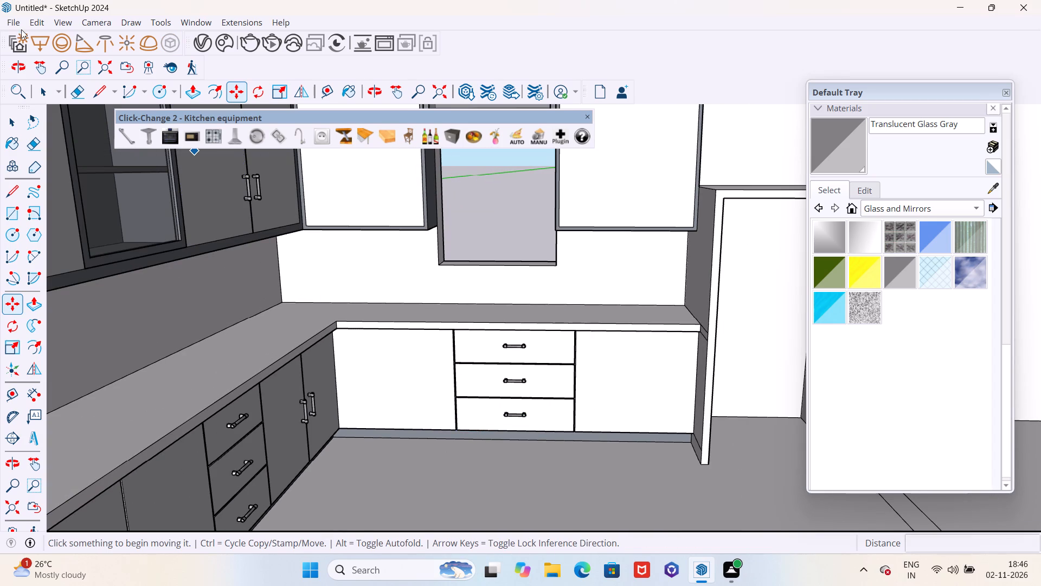
left_click(129, 139)
scroll(146, 137, "down", 4)
scroll(340, 369, "down", 6)
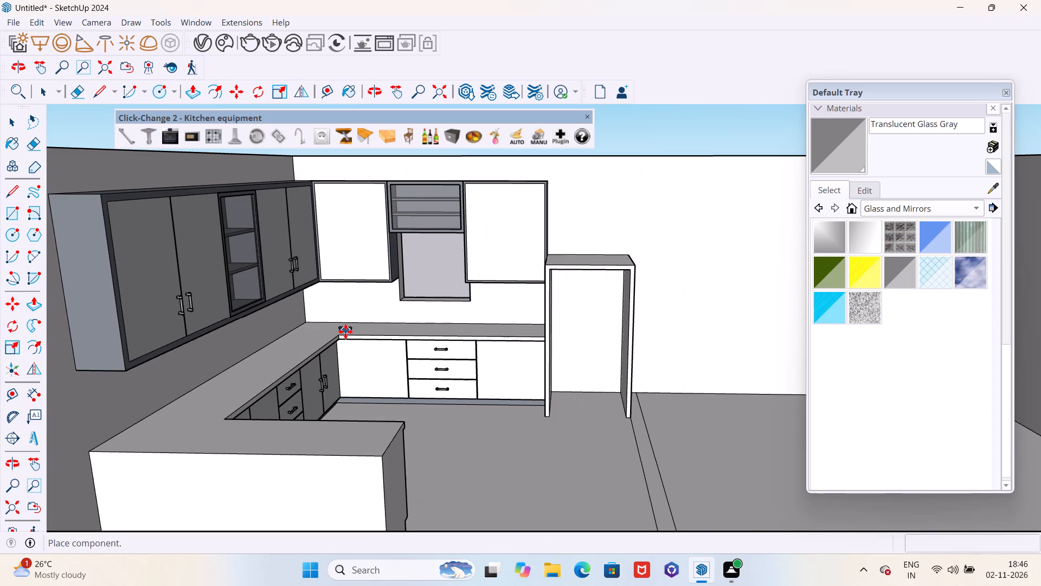
scroll(378, 231, "up", 6)
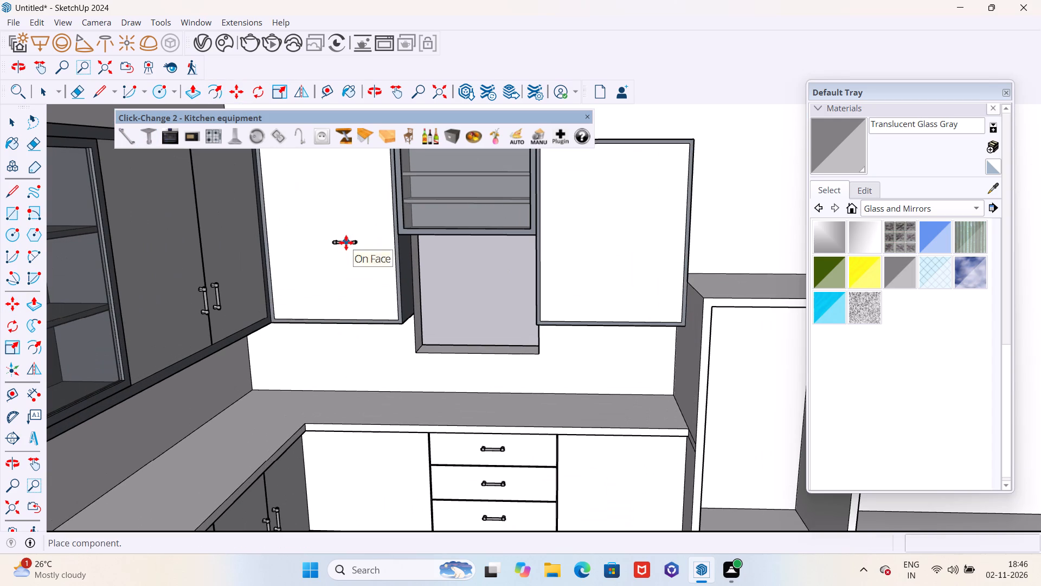
left_click(355, 238)
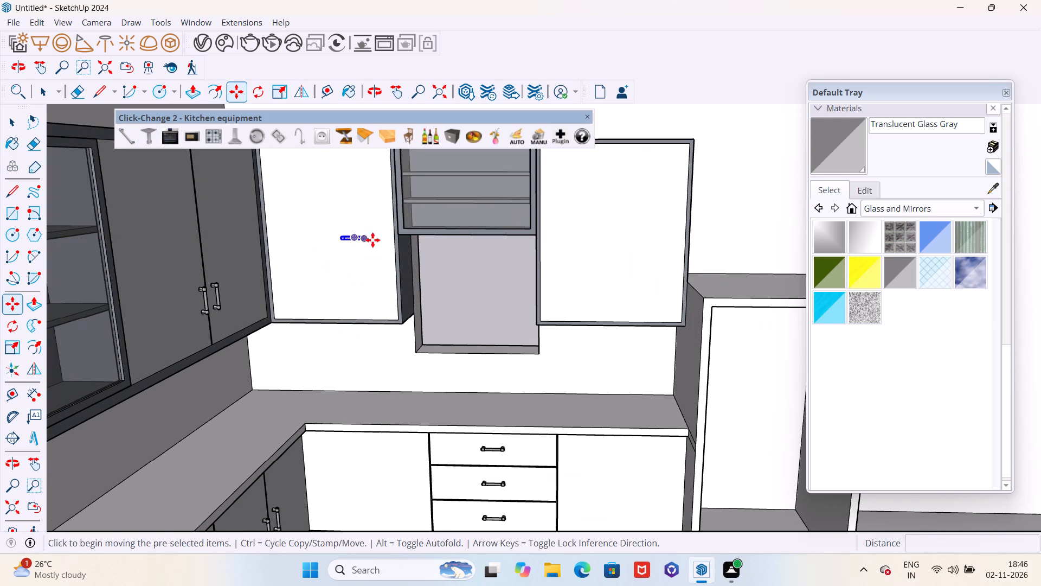
scroll(561, 230, "up", 10)
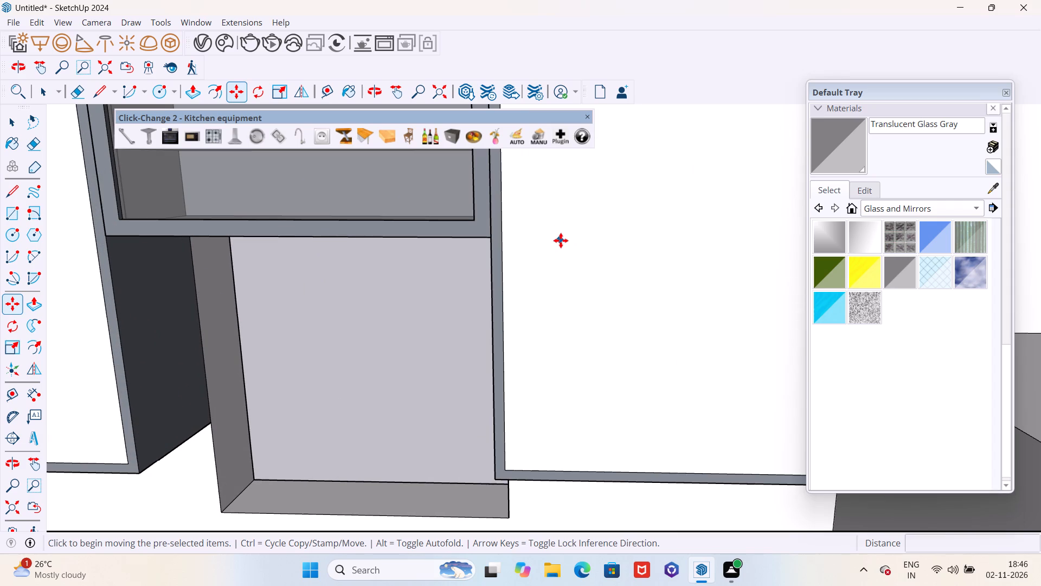
scroll(574, 244, "down", 5)
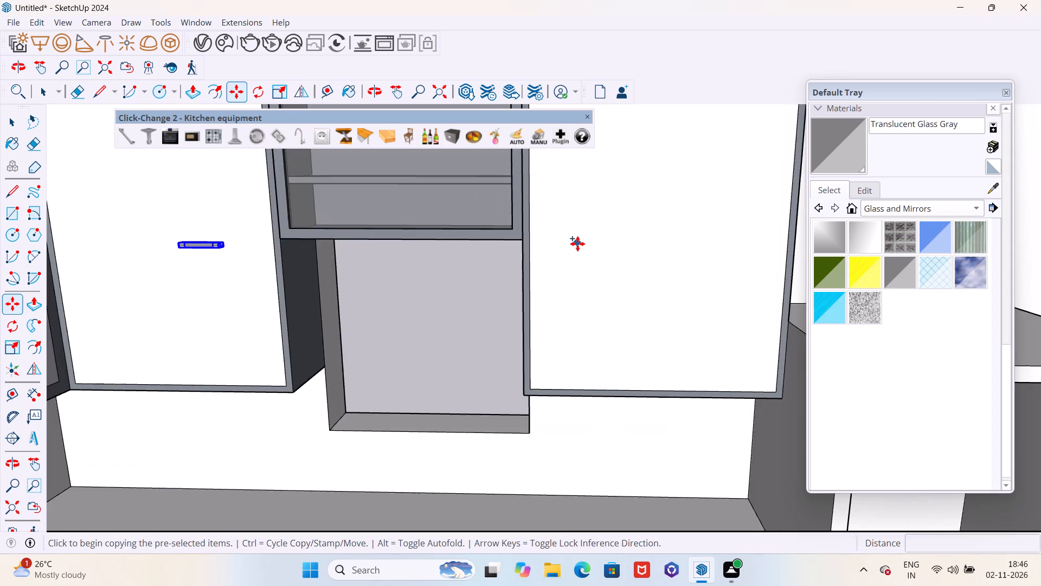
scroll(577, 244, "down", 5)
key("Escape")
Rotate the new handle 90° in the plane of the corner wall-cabinet door so it stands upright.
scroll(330, 250, "up", 5)
key("space")
scroll(419, 276, "down", 5)
middle_click_drag(355, 258, 382, 274)
scroll(378, 265, "up", 9)
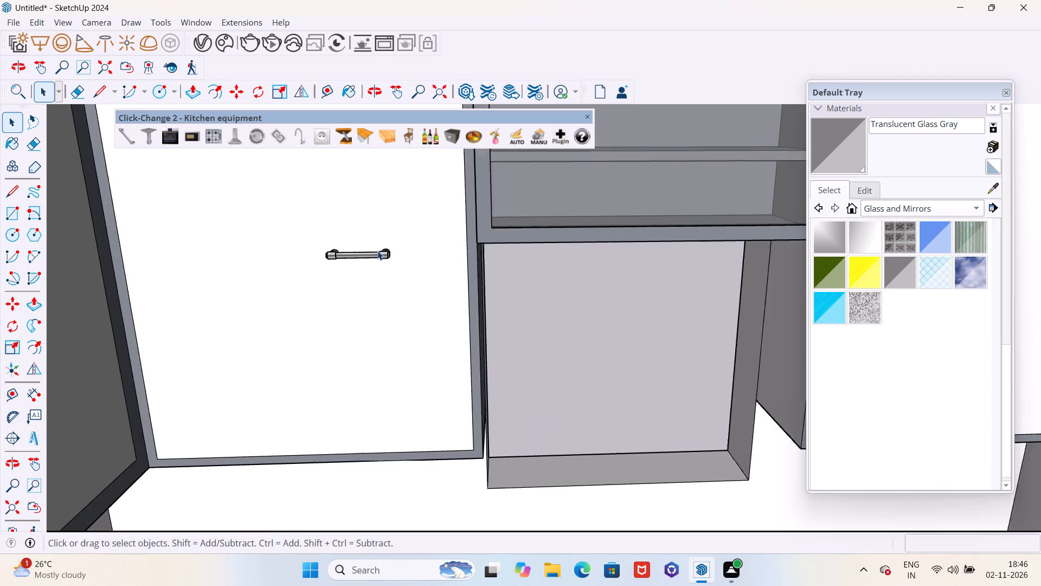
scroll(377, 251, "up", 6)
left_click(387, 261)
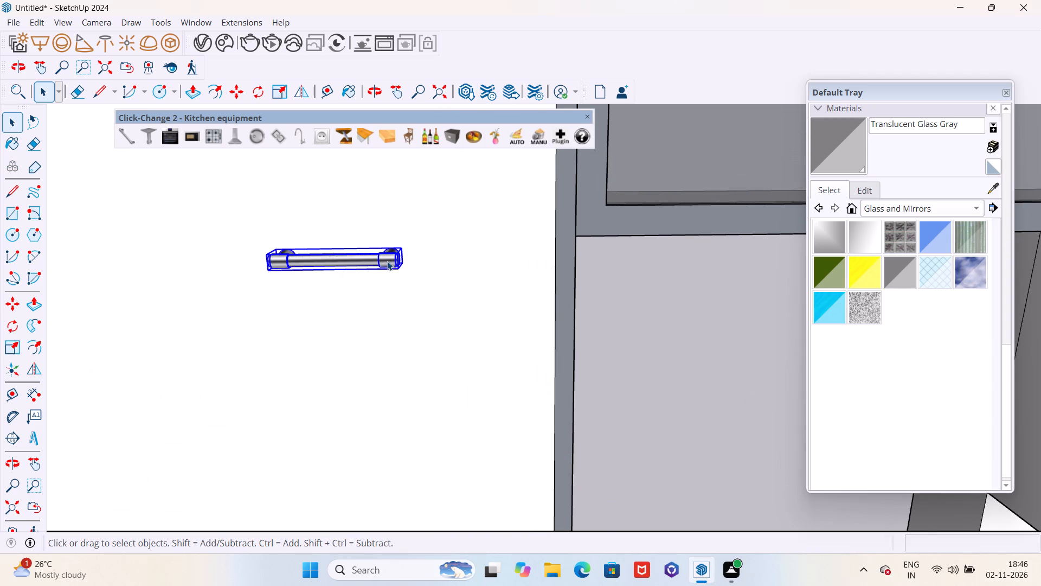
key("q")
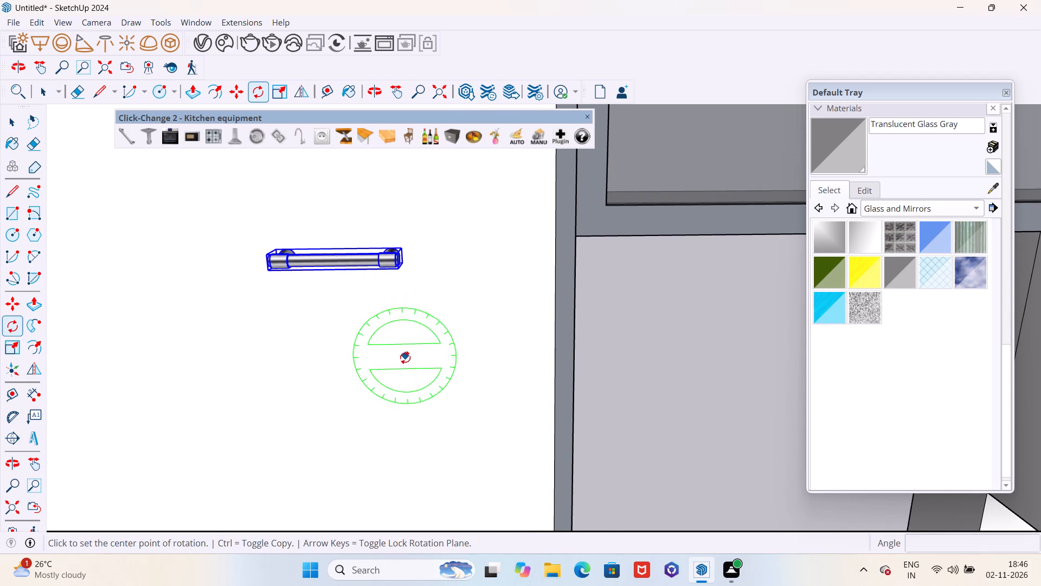
key("Up")
key("Up")
key("Up")
key("Up")
key("Right")
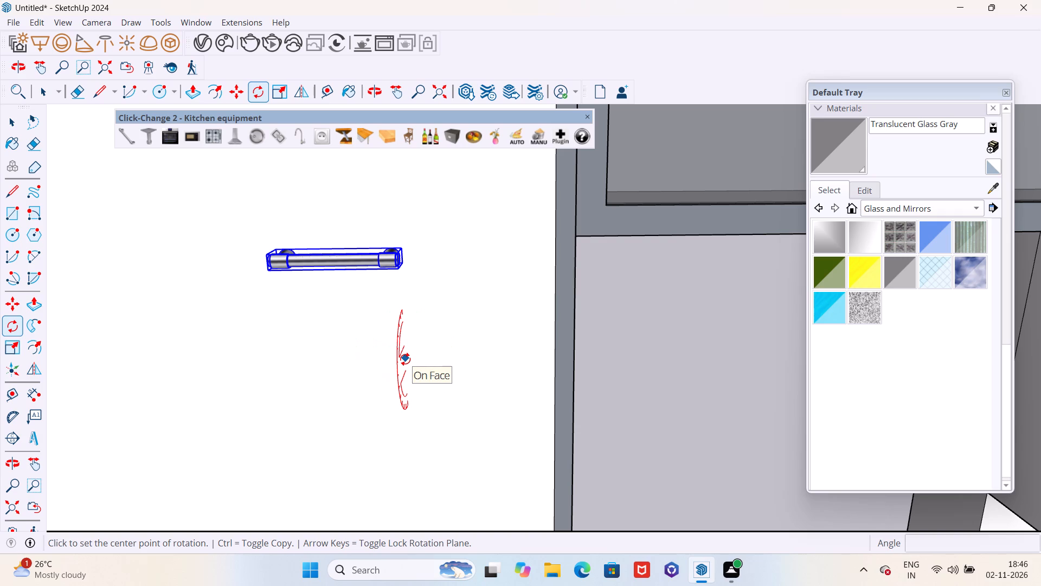
key("Up")
key("Up")
key("Left")
left_click(405, 359)
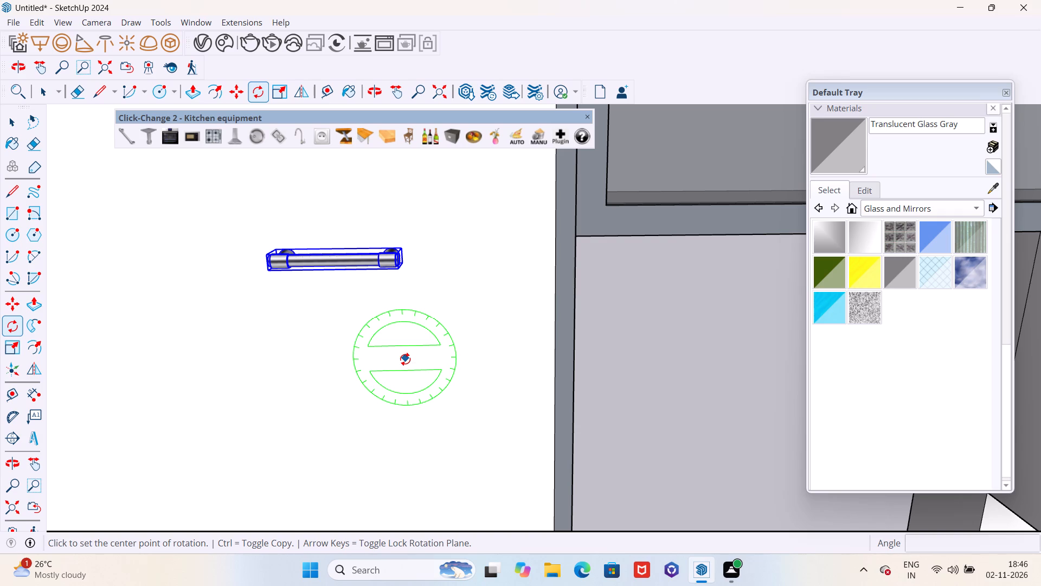
left_click(406, 327)
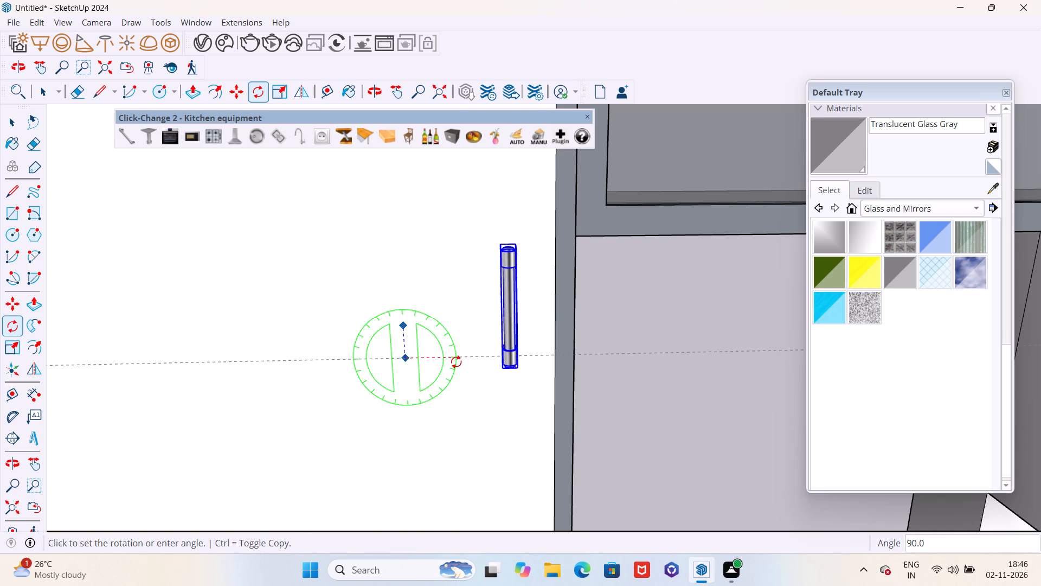
left_click(456, 362)
Shift the upright handle 1" sideways, away from the glass-framed unit, towards the door's centre.
scroll(456, 361, "down", 15)
scroll(456, 358, "up", 2)
scroll(456, 358, "down", 3)
middle_click_drag(452, 358, 432, 357)
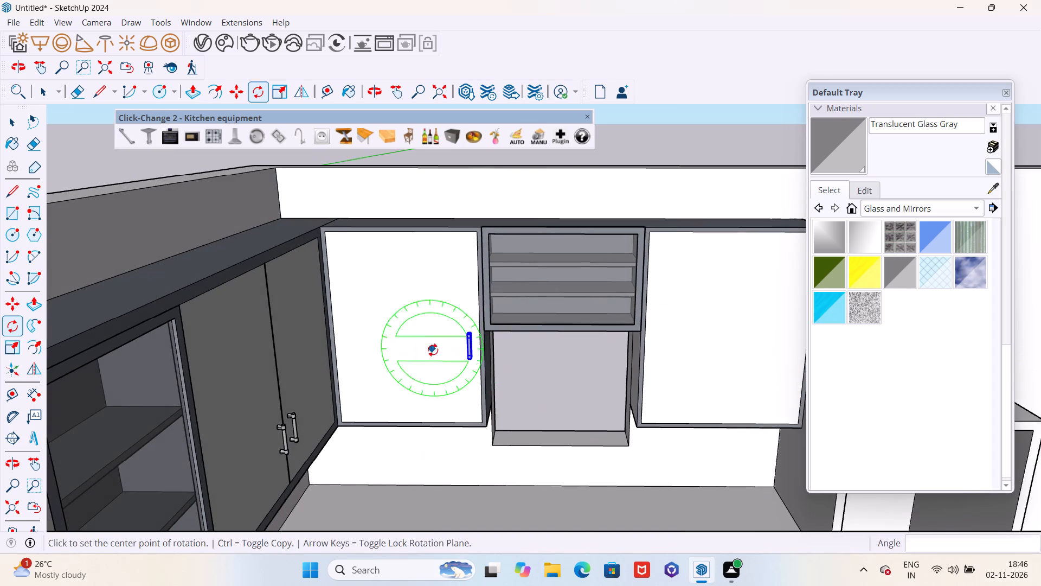
key("space")
scroll(490, 361, "up", 5)
key("m")
scroll(485, 360, "down", 8)
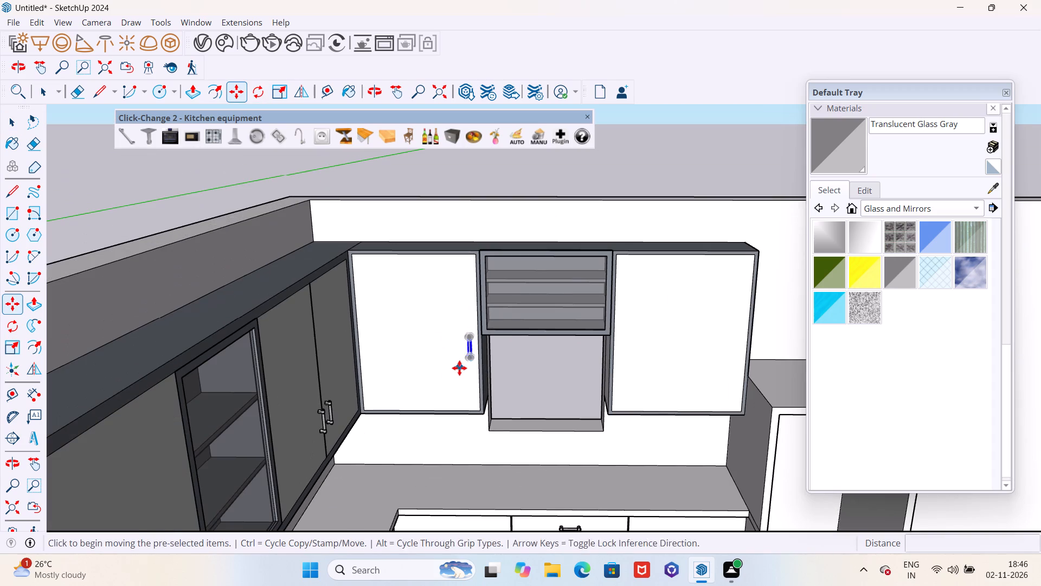
left_click(453, 373)
left_click(445, 374)
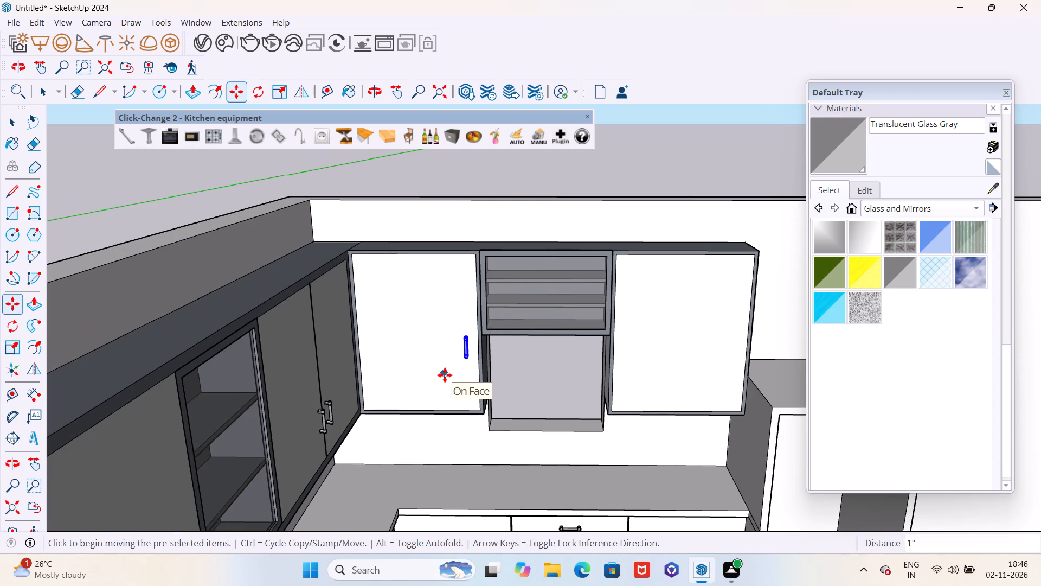
Move the upright handle about 11" down towards the bottom edge of the corner wall-cabinet door.
left_click(414, 342)
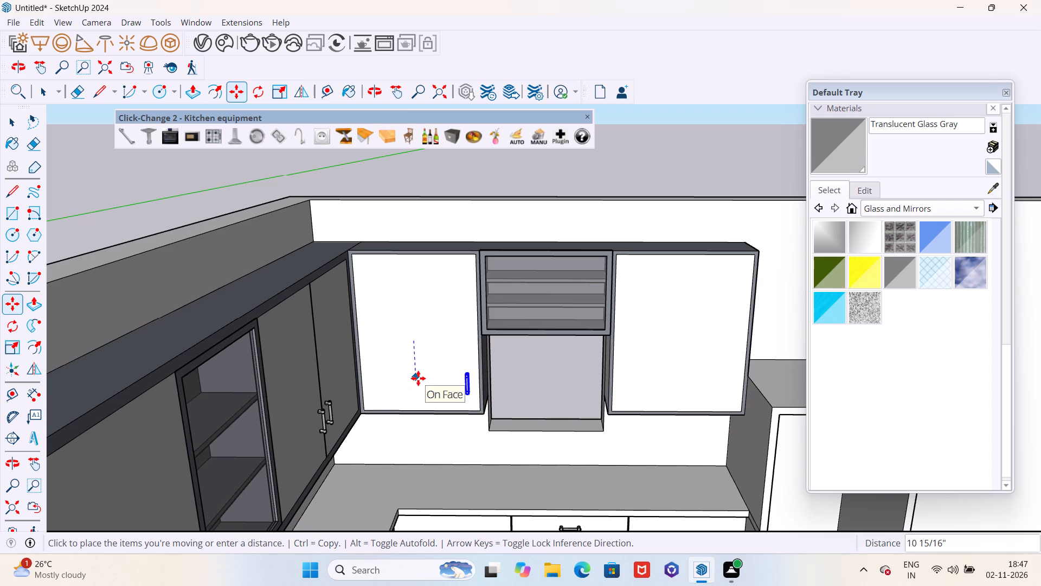
left_click(419, 375)
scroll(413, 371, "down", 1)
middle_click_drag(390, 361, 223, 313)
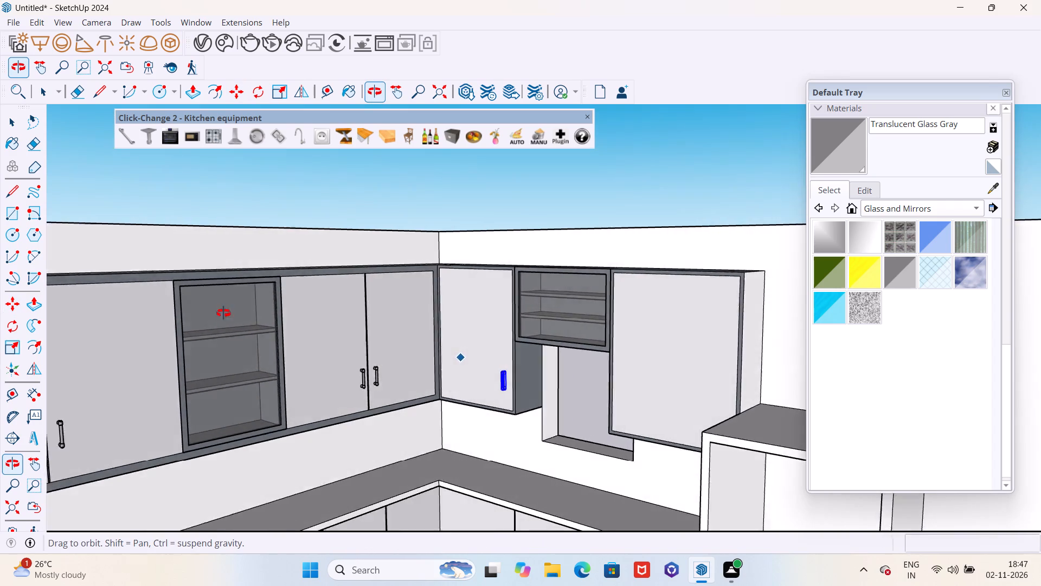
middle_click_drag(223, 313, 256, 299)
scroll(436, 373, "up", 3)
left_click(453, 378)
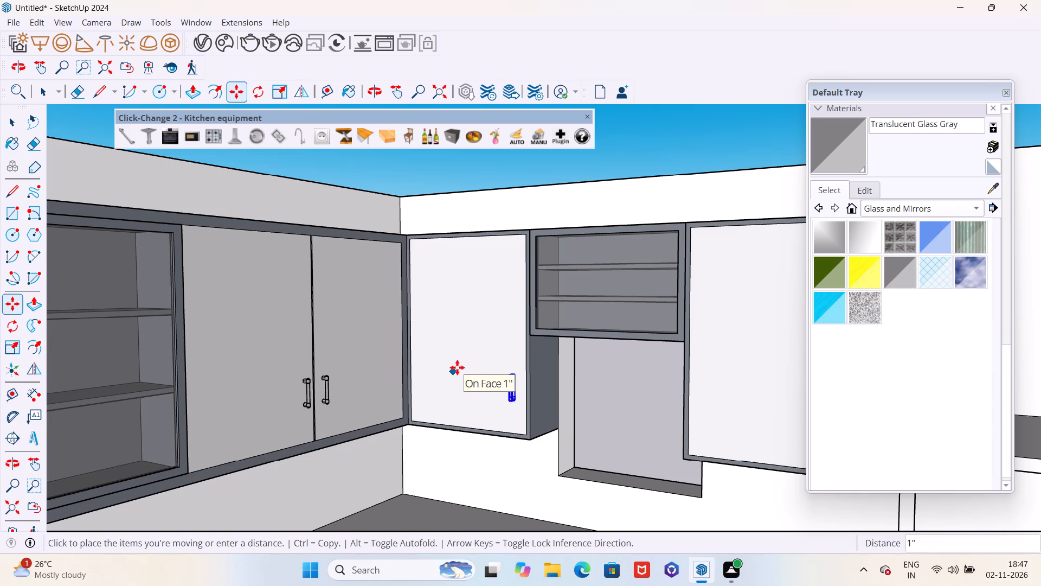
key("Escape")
Create a horizontal guide about 1' 1 5/8" above the adjoining wall cabinet door's bottom edge, at its handle's upper mount.
key("t")
scroll(362, 423, "up", 2)
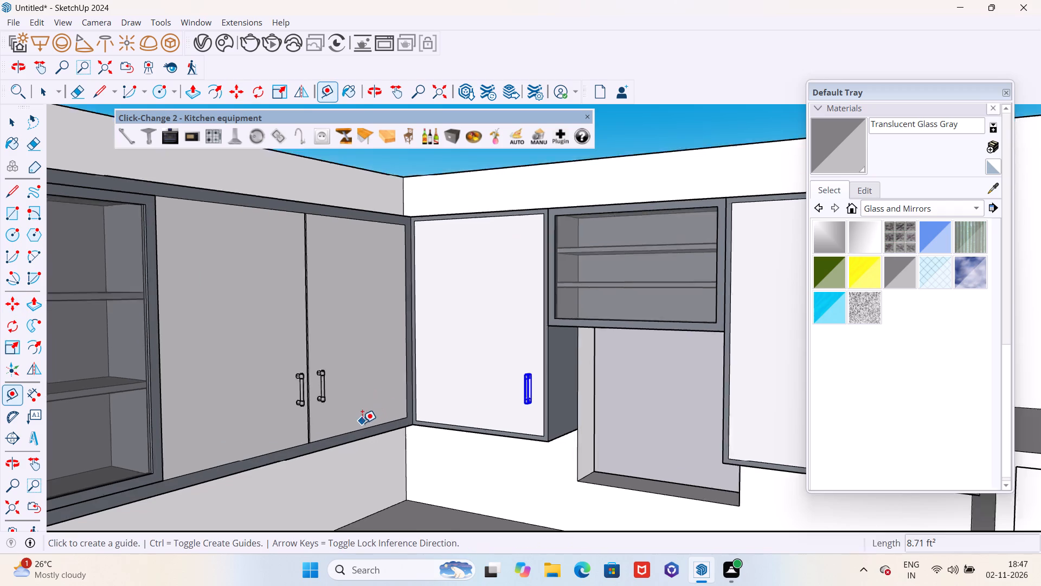
scroll(362, 423, "up", 7)
left_click(361, 434)
scroll(246, 304, "up", 5)
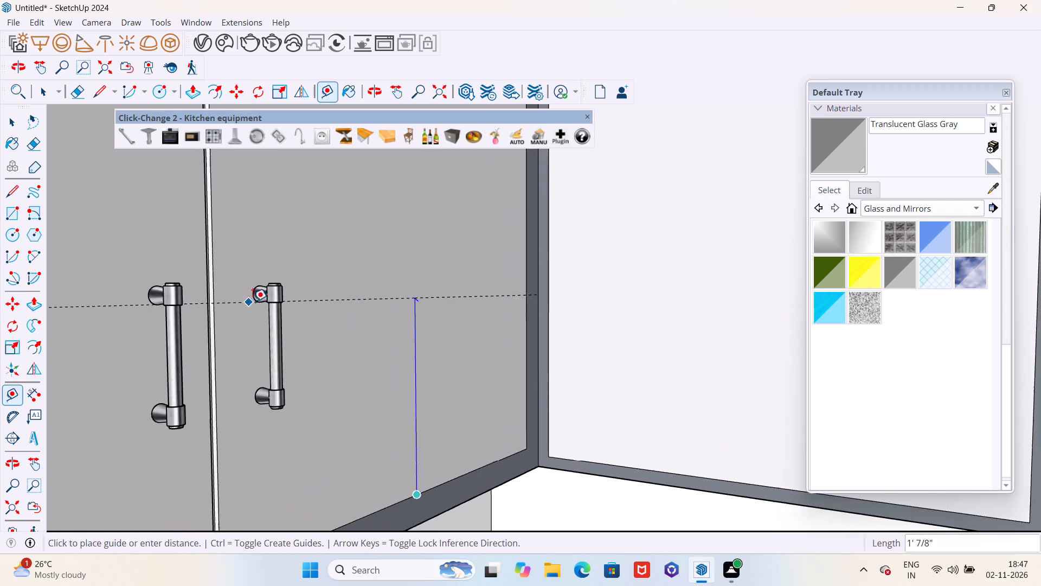
scroll(253, 301, "up", 13)
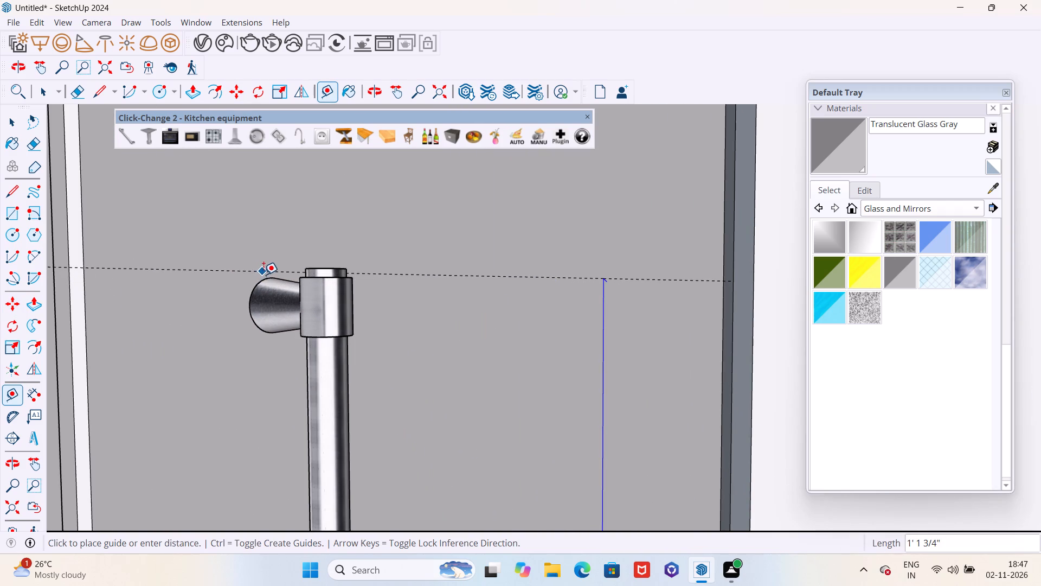
left_click(269, 278)
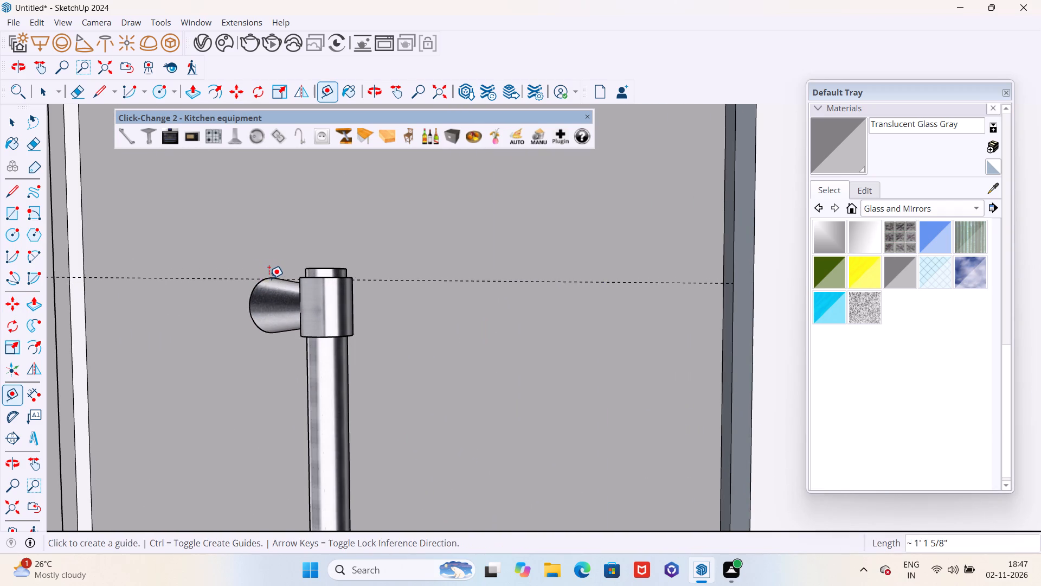
Continue the handle-height guide across the corner wall cabinet, about 1' 3 5/8" above its bottom edge, aligned with the first guide.
scroll(275, 272, "down", 12)
middle_click_drag(364, 278, 390, 309)
scroll(569, 394, "up", 5)
scroll(588, 403, "down", 3)
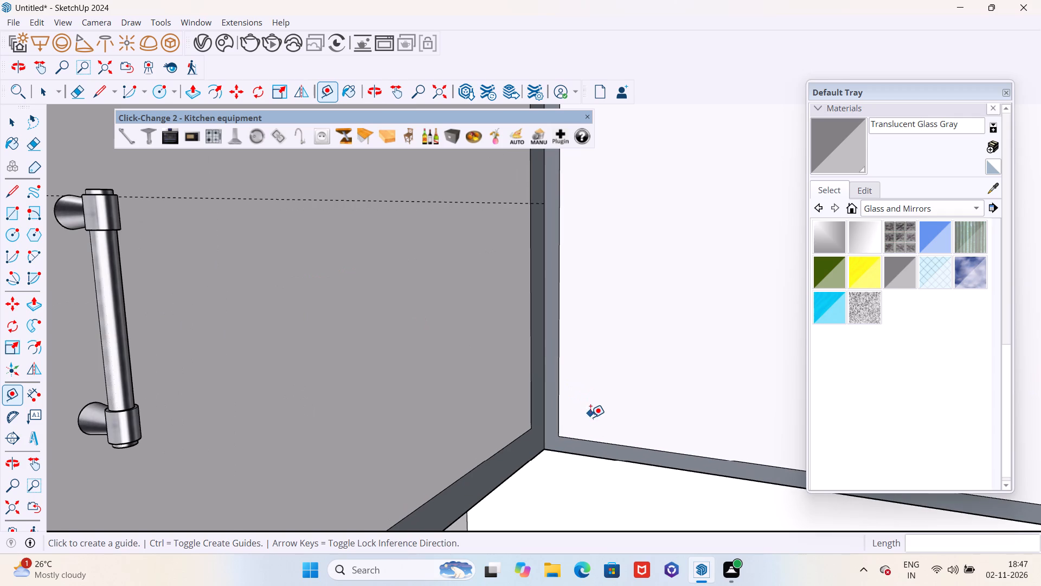
left_click(595, 455)
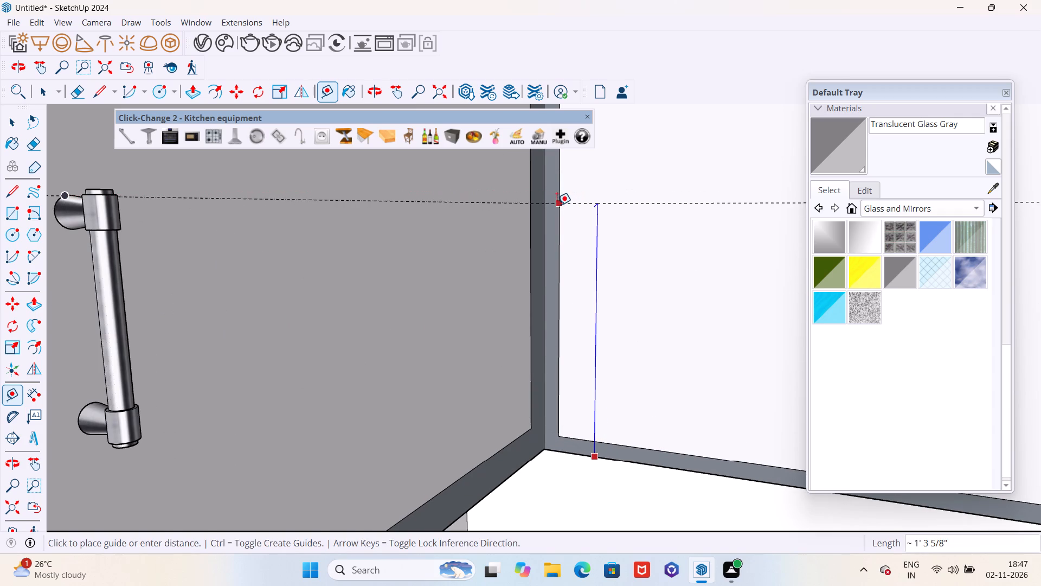
scroll(557, 205, "up", 10)
scroll(535, 201, "up", 11)
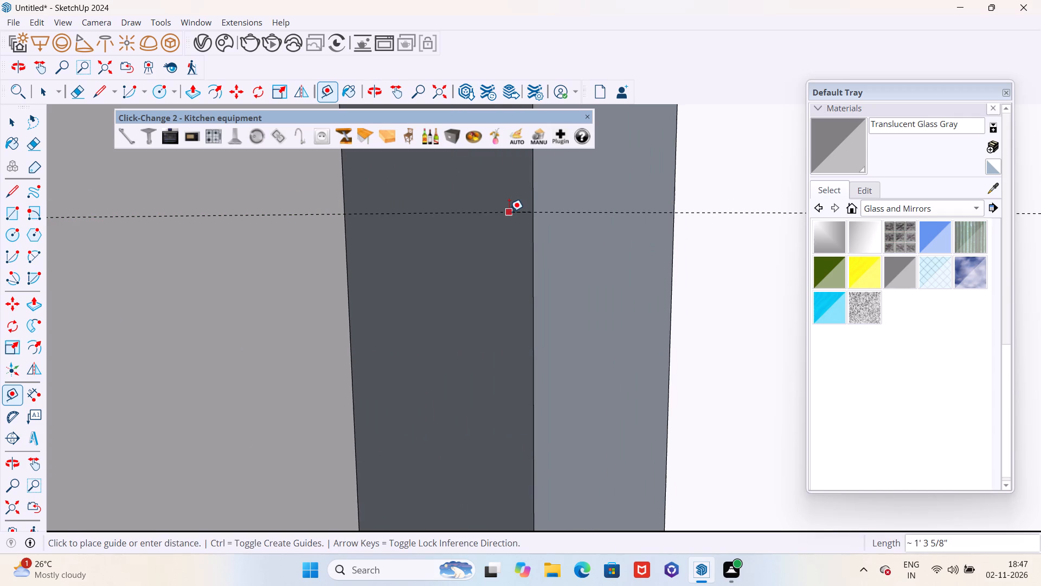
left_click(509, 212)
Move the upright handle on the corner wall-cabinet door up about 1 13/16" so its upper mount meets the handle-height guide.
scroll(503, 216, "down", 11)
scroll(468, 231, "up", 2)
scroll(464, 232, "down", 17)
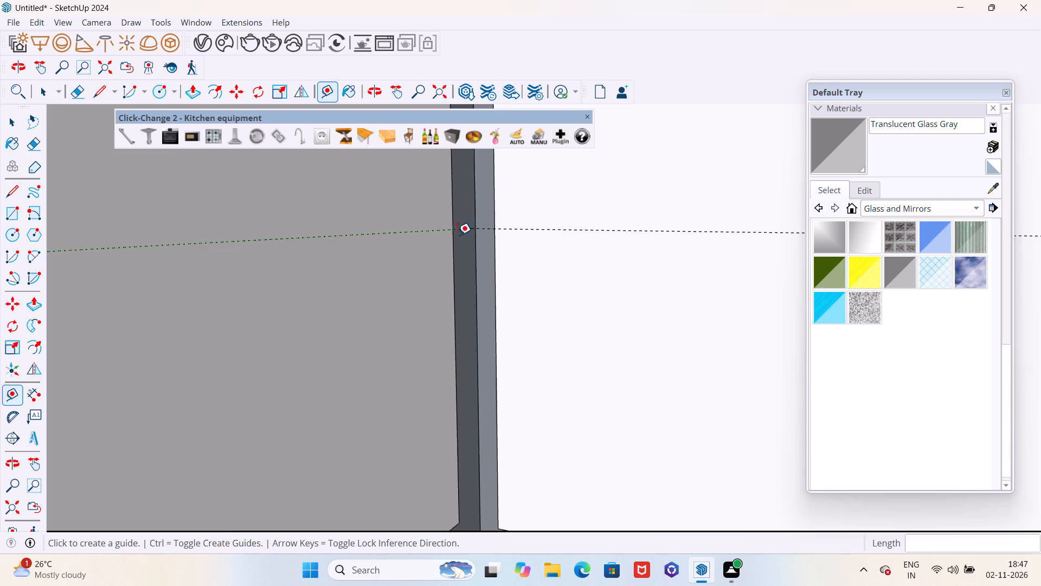
scroll(457, 235, "down", 19)
middle_click_drag(459, 241, 501, 256)
scroll(520, 256, "up", 3)
key("m")
left_click(498, 265)
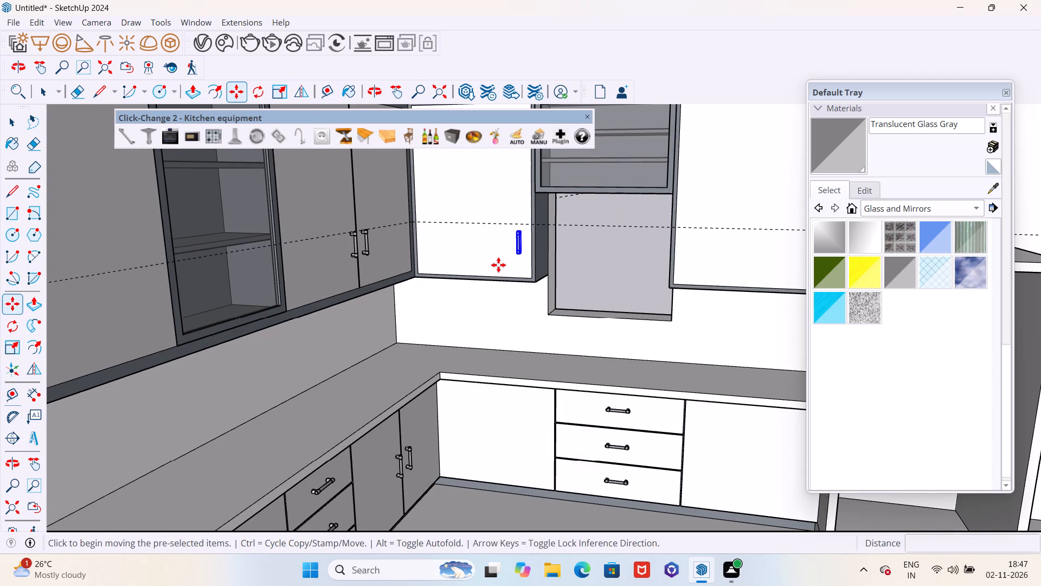
key("Escape")
scroll(513, 231, "up", 5)
scroll(519, 231, "up", 20)
scroll(519, 231, "up", 4)
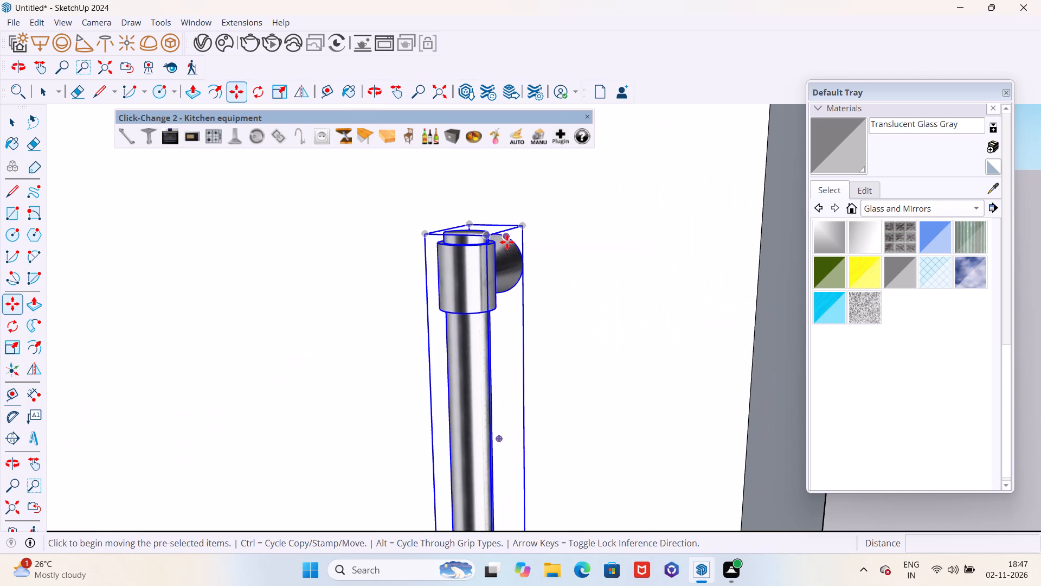
left_click(502, 237)
scroll(502, 237, "down", 10)
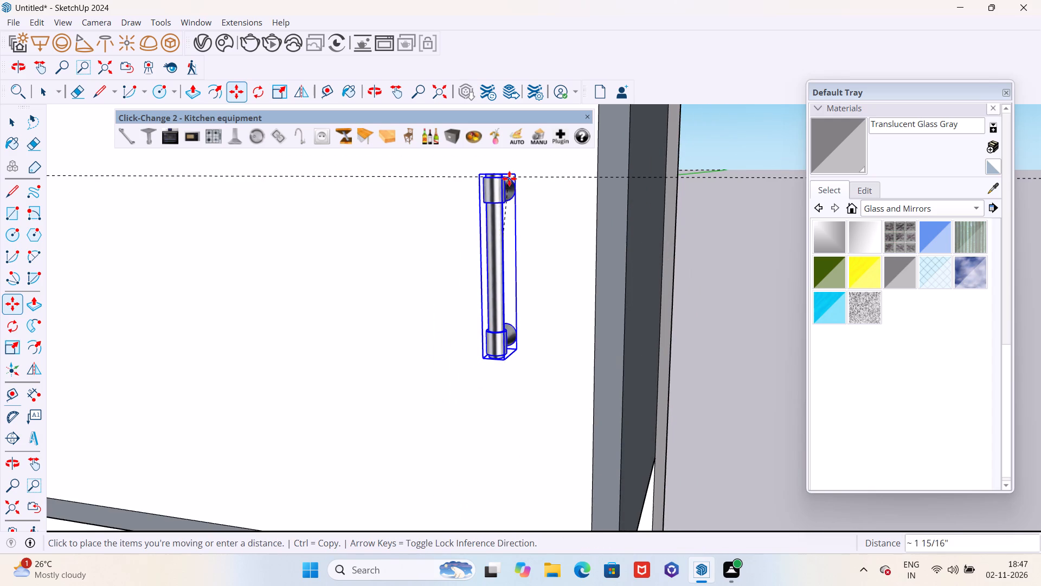
scroll(499, 179, "up", 2)
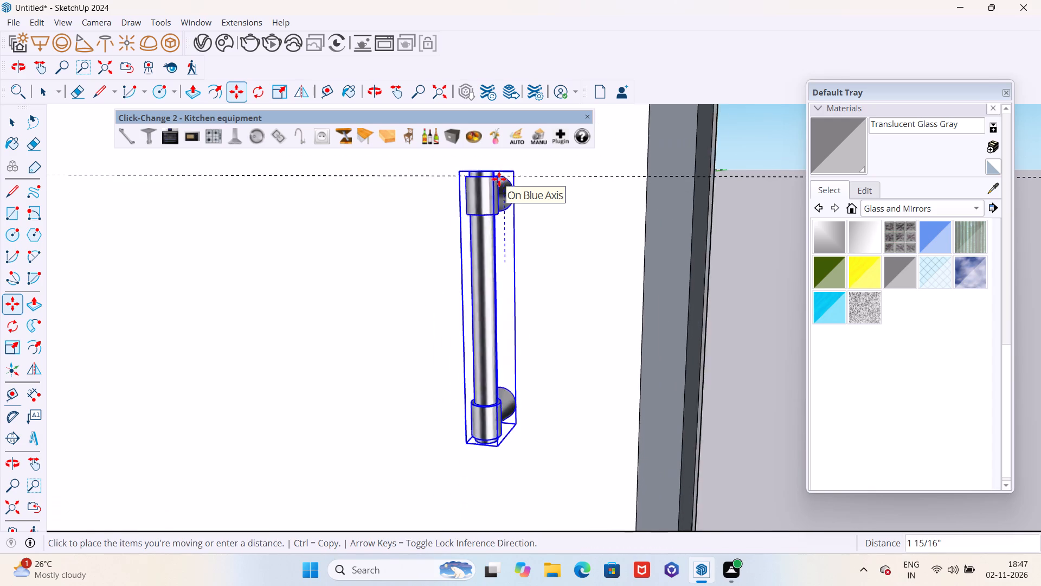
scroll(499, 179, "up", 14)
middle_click_drag(502, 181, 255, 220)
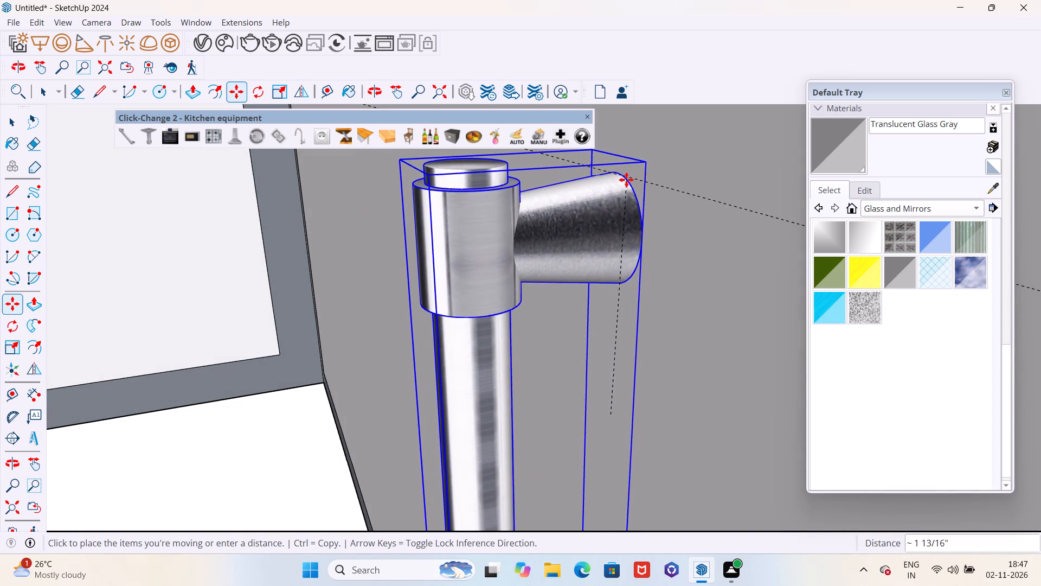
scroll(625, 181, "down", 4)
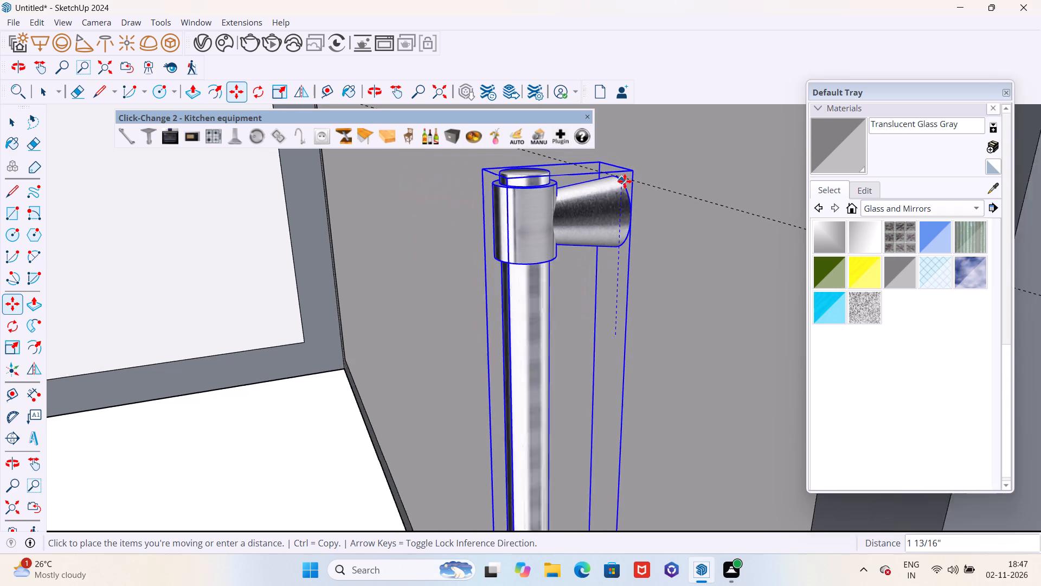
scroll(625, 181, "down", 7)
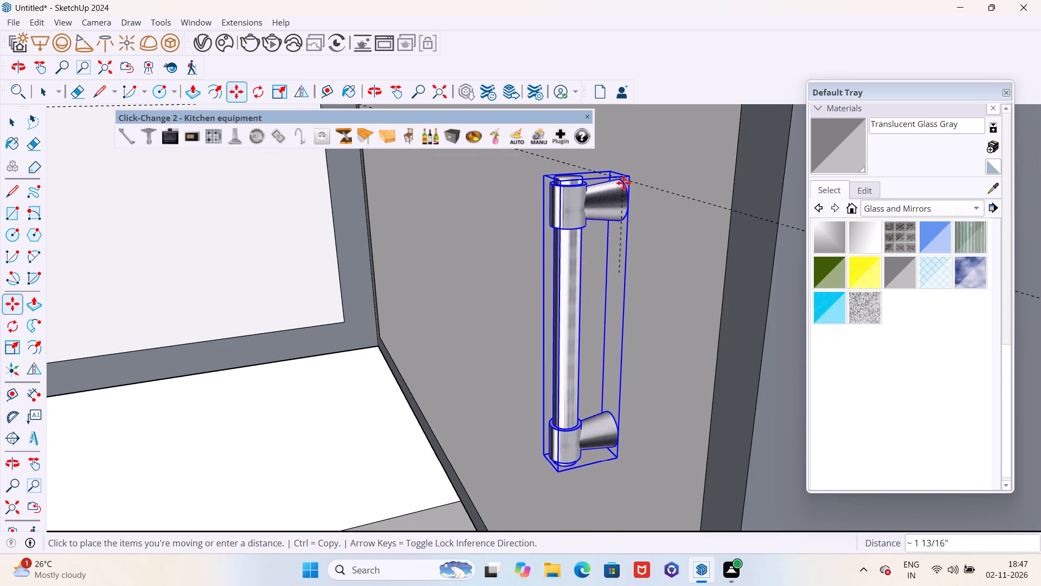
left_click(624, 181)
scroll(622, 182, "down", 11)
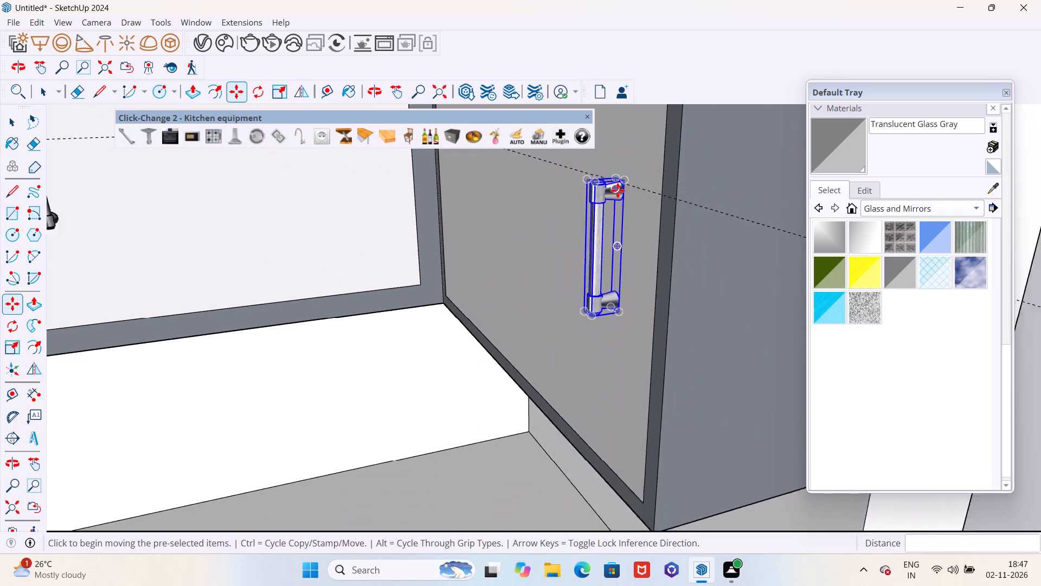
scroll(618, 190, "down", 3)
key("Escape")
Erase both handle-height guides crossing the wall cabinet doors.
scroll(567, 265, "down", 7)
middle_click_drag(550, 269, 635, 265)
key("e")
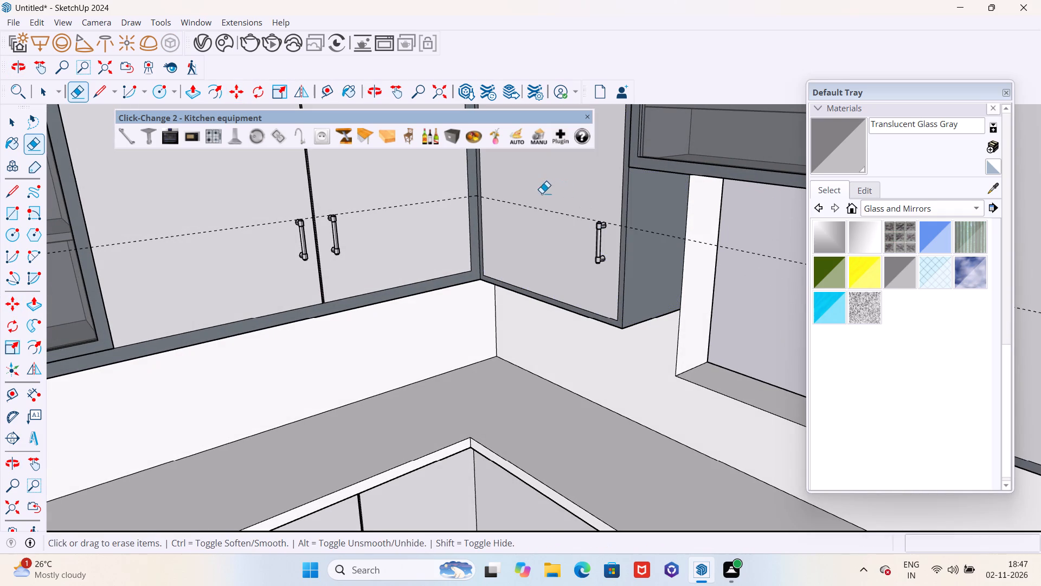
left_click_drag(539, 207, 539, 219)
left_click_drag(443, 189, 441, 209)
Copy the corner door's upright handle to the wall cabinet door beyond the glass-framed unit, matching the doors' lower corners.
scroll(444, 235, "down", 5)
middle_click_drag(470, 257, 654, 235)
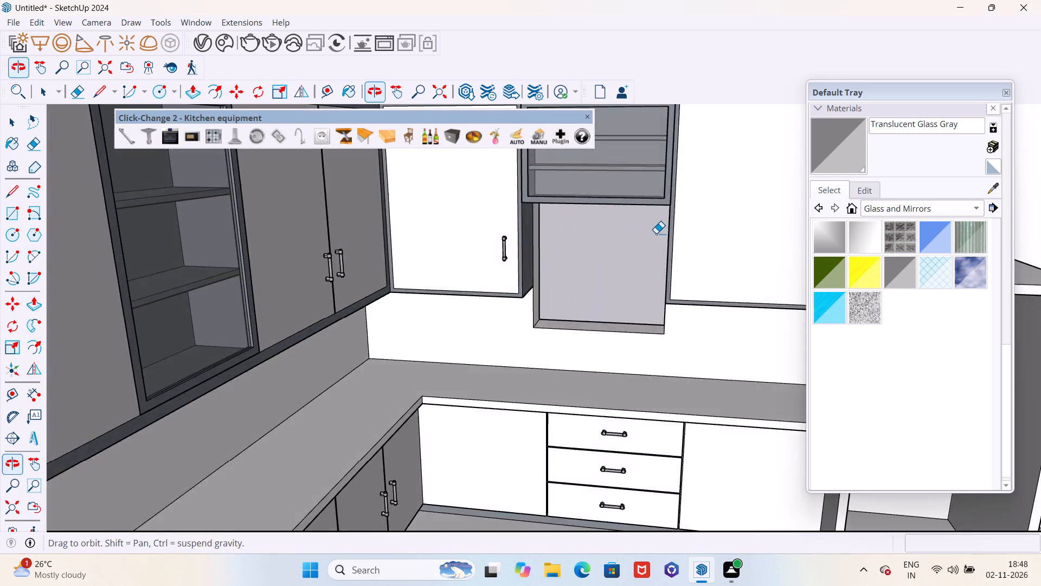
scroll(554, 256, "down", 5)
middle_click_drag(505, 257, 535, 257)
scroll(510, 262, "up", 4)
key("space")
scroll(518, 254, "up", 3)
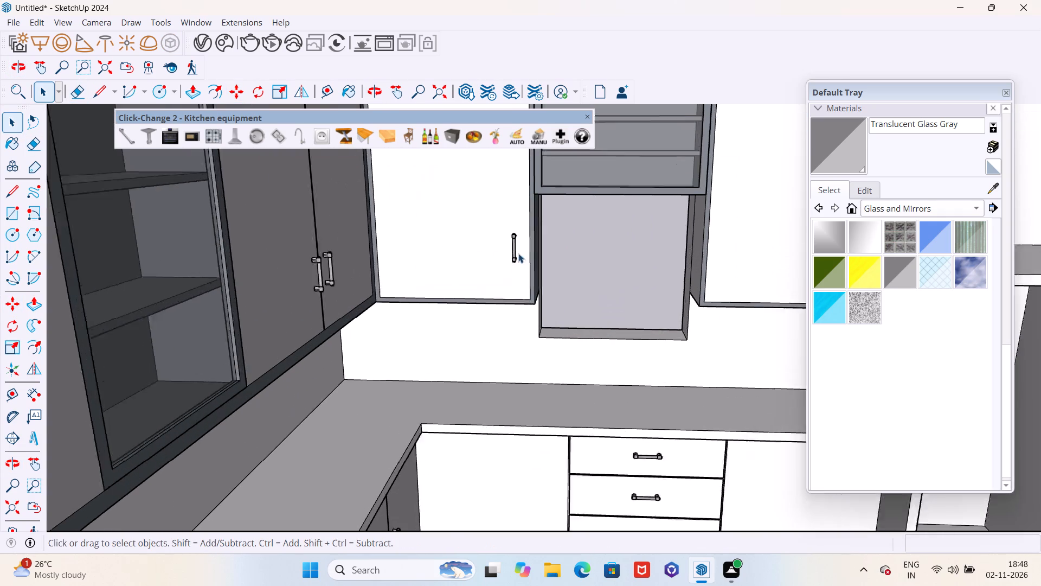
scroll(518, 253, "up", 2)
left_click(512, 257)
middle_click_drag(510, 263, 506, 269)
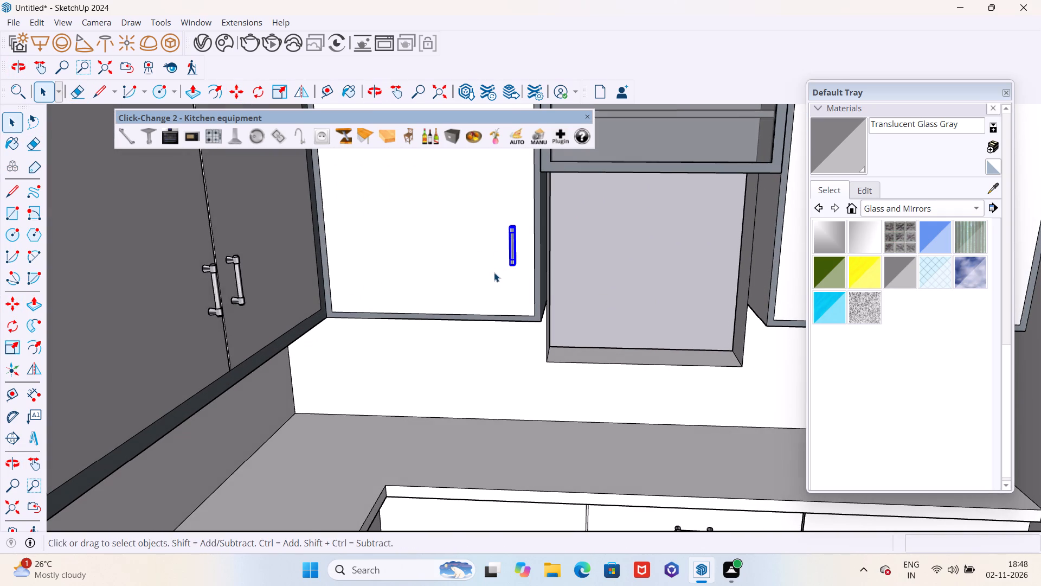
key("m")
scroll(341, 313, "up", 5)
left_click(330, 310)
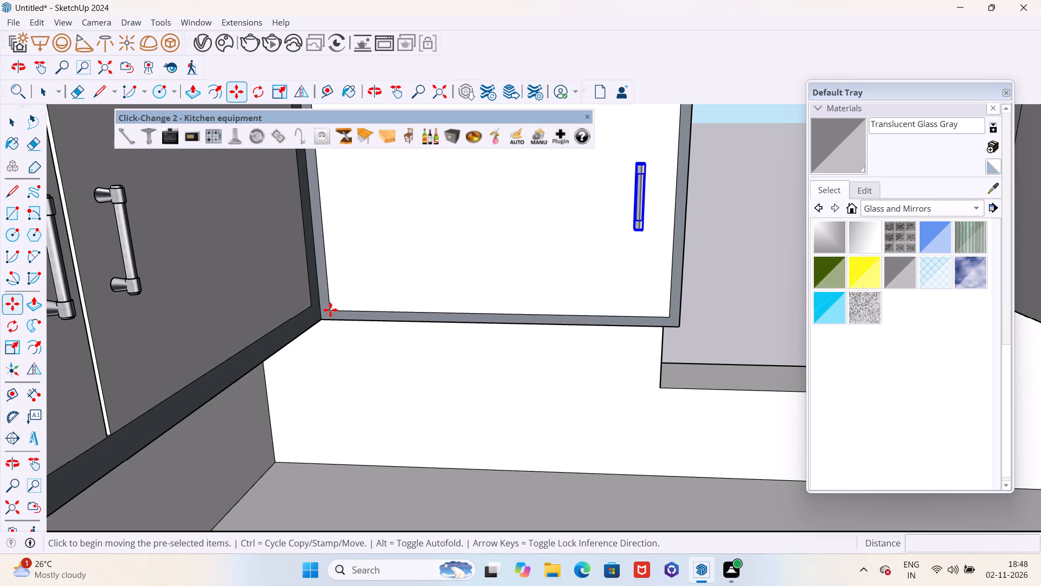
scroll(330, 310, "down", 11)
scroll(556, 319, "up", 10)
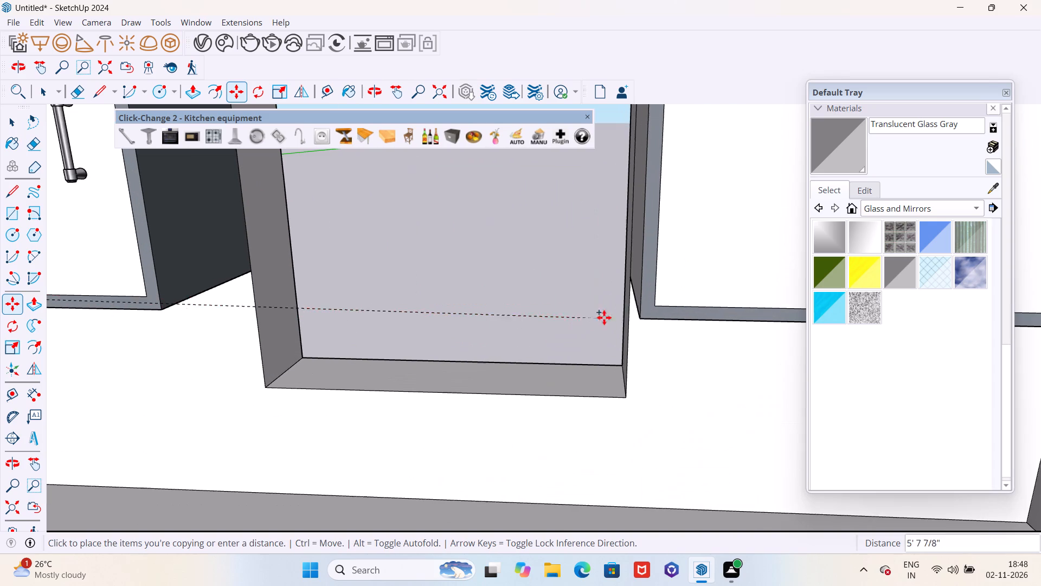
left_click(658, 309)
scroll(557, 303, "down", 14)
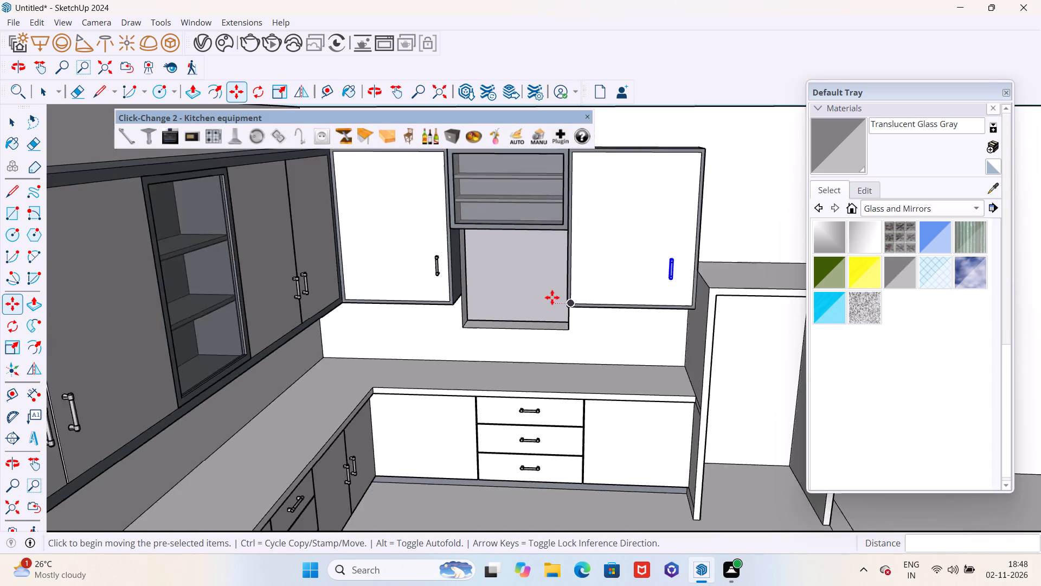
Move the copied handle about 2' 1" along its door's bottom edge, towards the side next to the glass-framed unit.
scroll(552, 297, "down", 4)
middle_click_drag(575, 342, 569, 344)
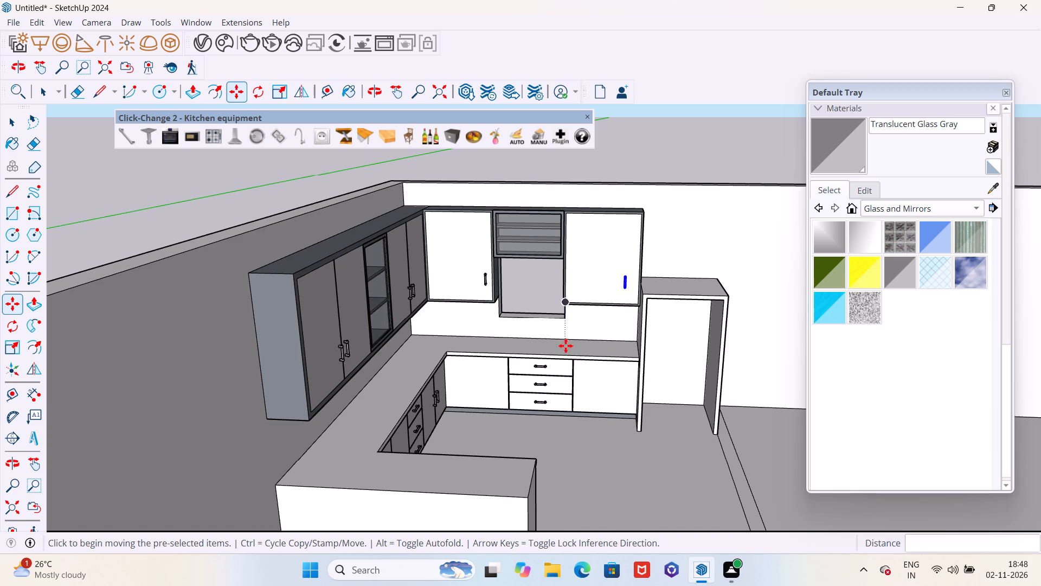
scroll(598, 352, "down", 3)
middle_click_drag(609, 365, 609, 393)
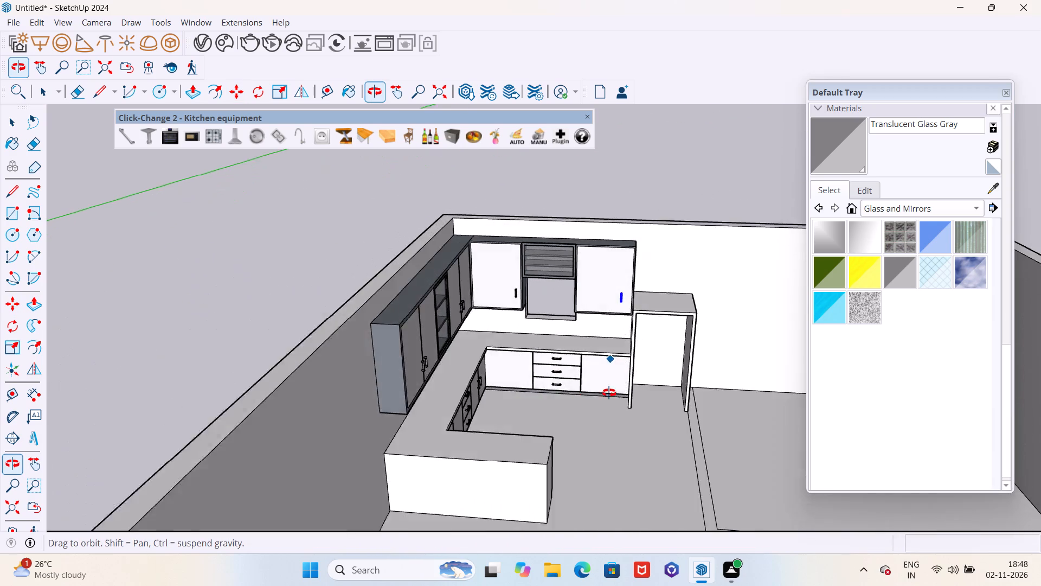
middle_click_drag(609, 393, 621, 394)
scroll(618, 302, "up", 1)
scroll(618, 302, "down", 1)
scroll(618, 302, "up", 4)
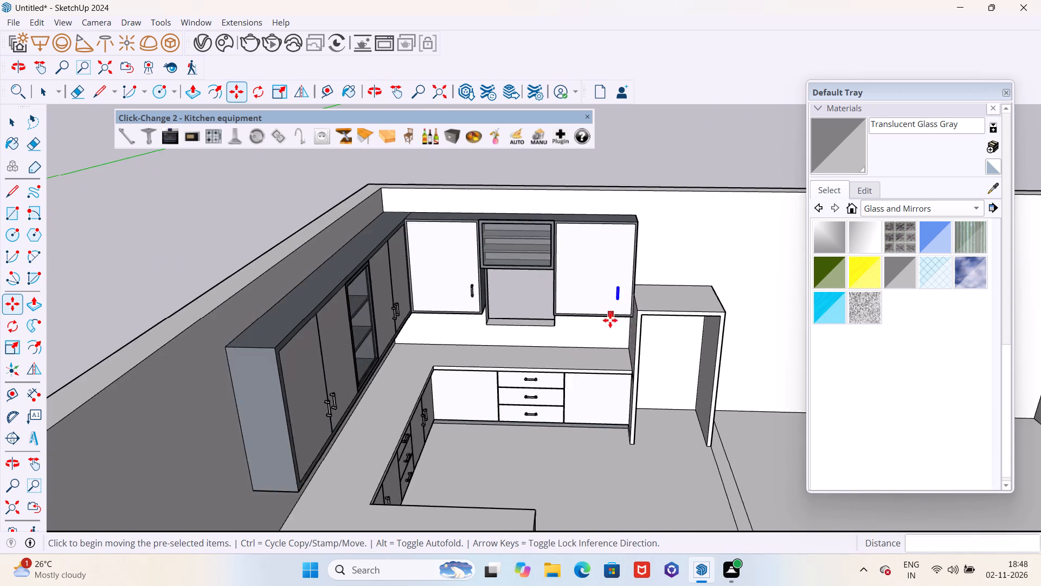
scroll(610, 320, "up", 3)
left_click(638, 302)
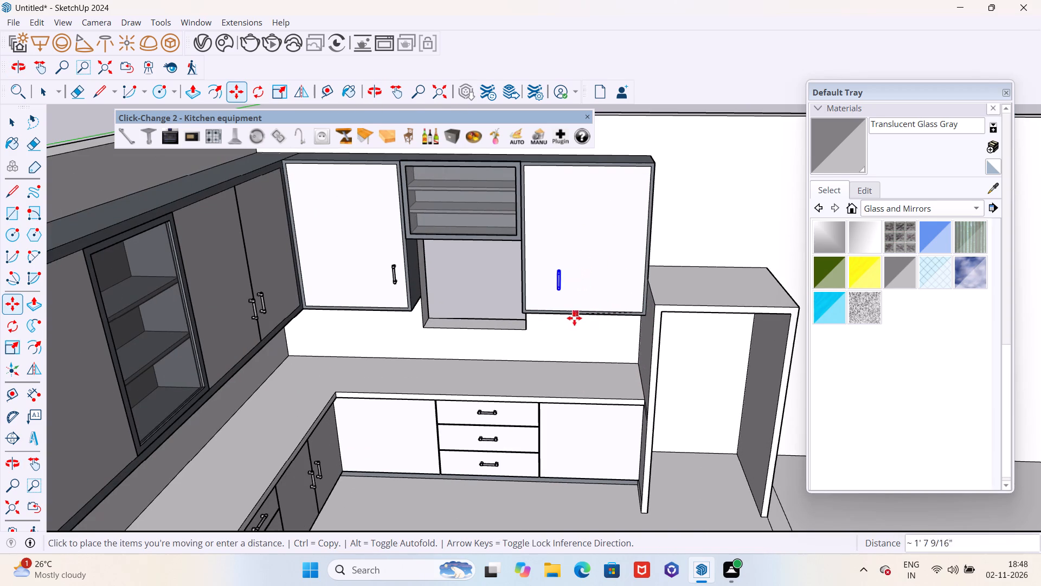
scroll(554, 315, "up", 5)
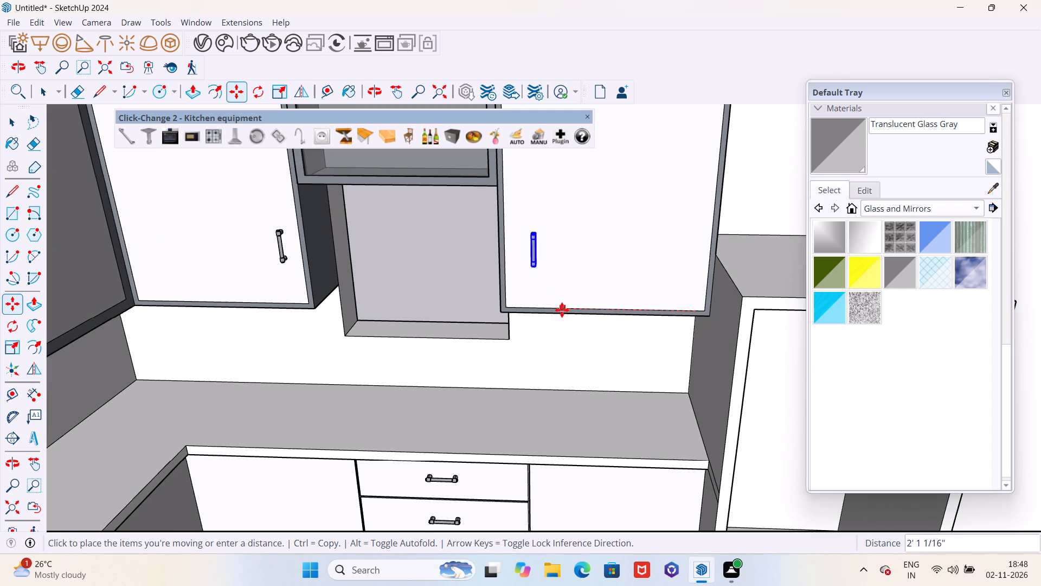
left_click(560, 310)
scroll(554, 312, "down", 13)
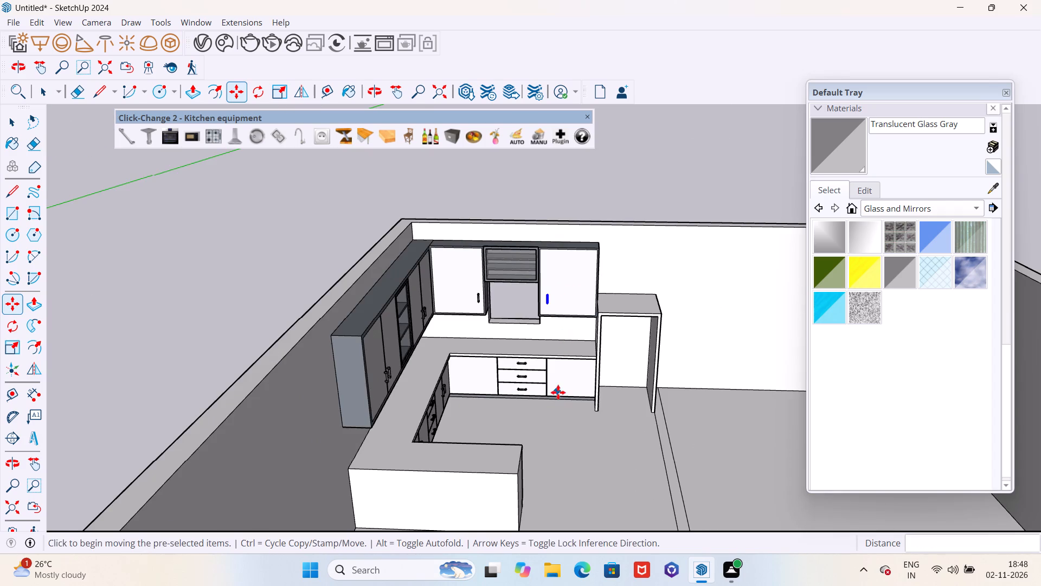
middle_click_drag(558, 393, 522, 397)
key("Escape")
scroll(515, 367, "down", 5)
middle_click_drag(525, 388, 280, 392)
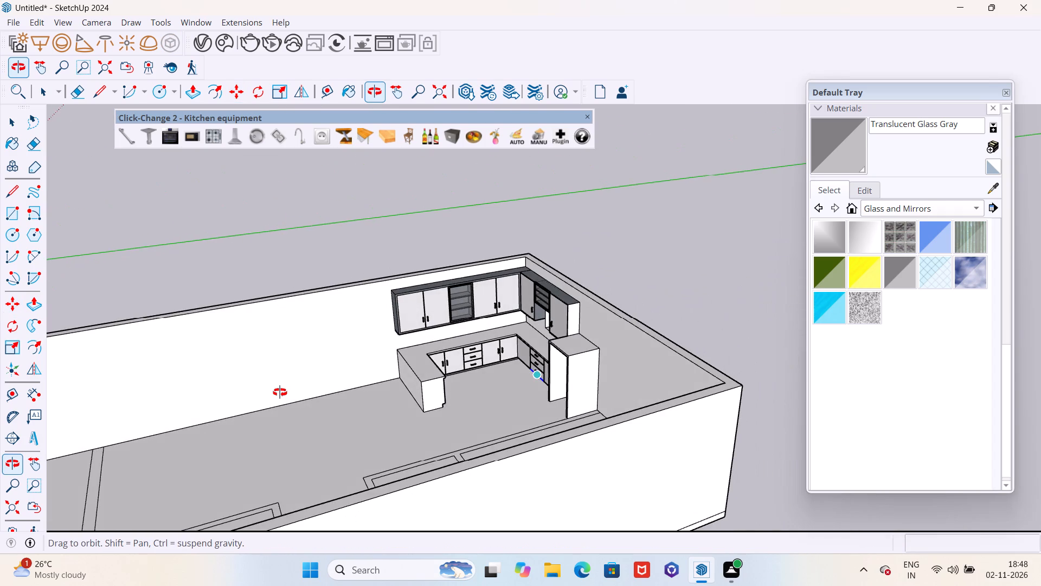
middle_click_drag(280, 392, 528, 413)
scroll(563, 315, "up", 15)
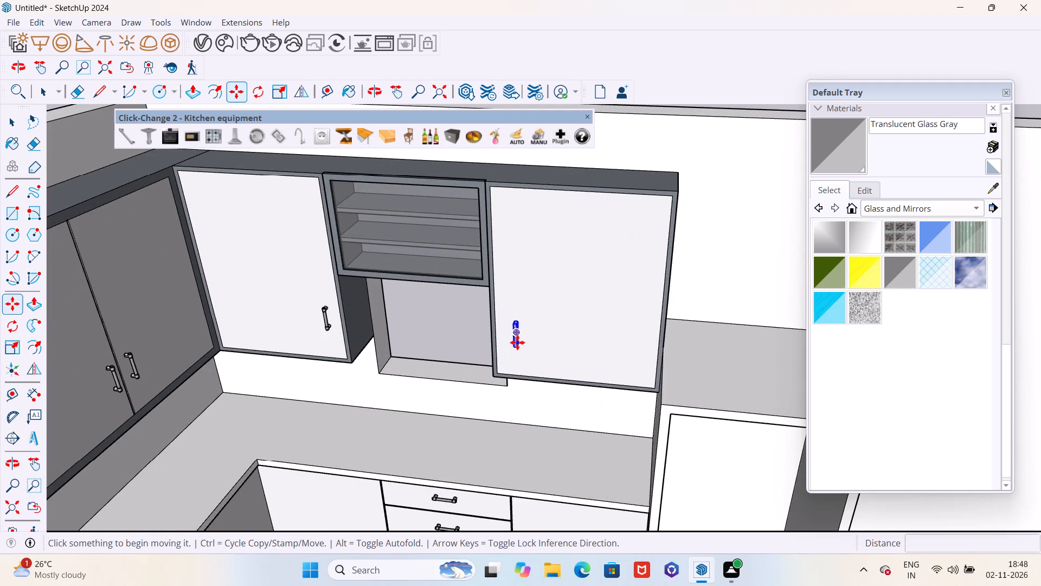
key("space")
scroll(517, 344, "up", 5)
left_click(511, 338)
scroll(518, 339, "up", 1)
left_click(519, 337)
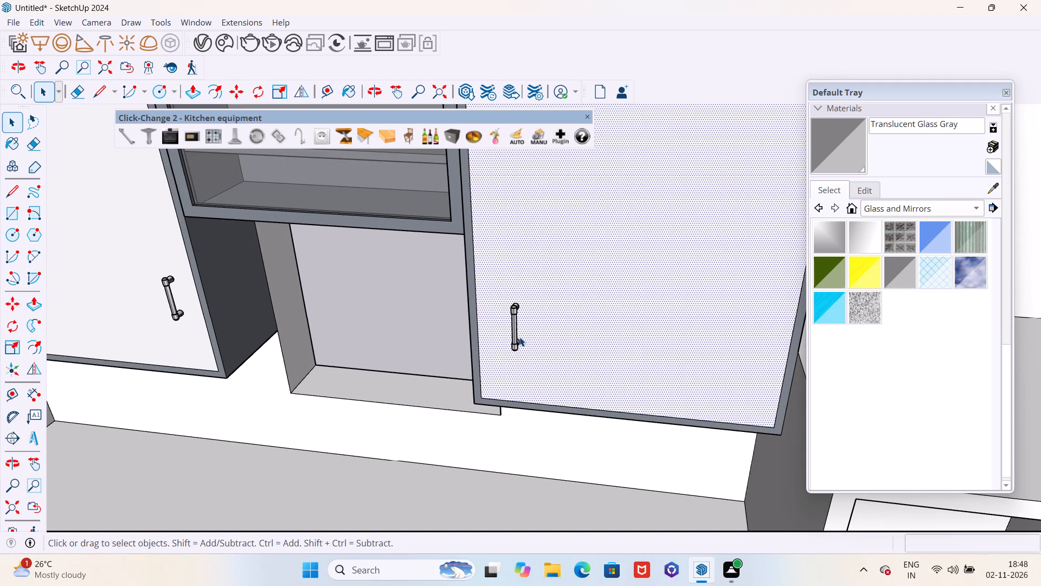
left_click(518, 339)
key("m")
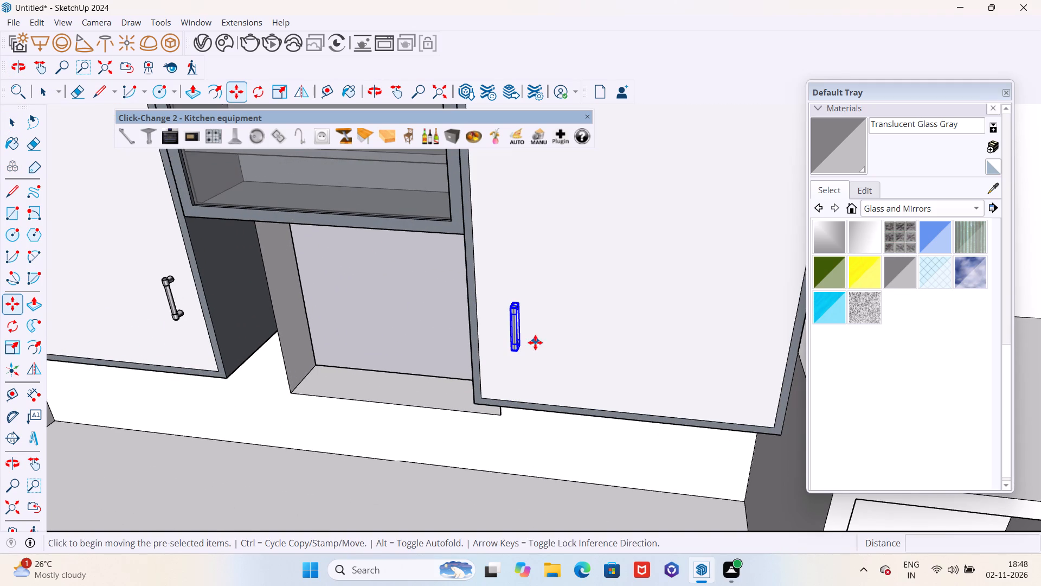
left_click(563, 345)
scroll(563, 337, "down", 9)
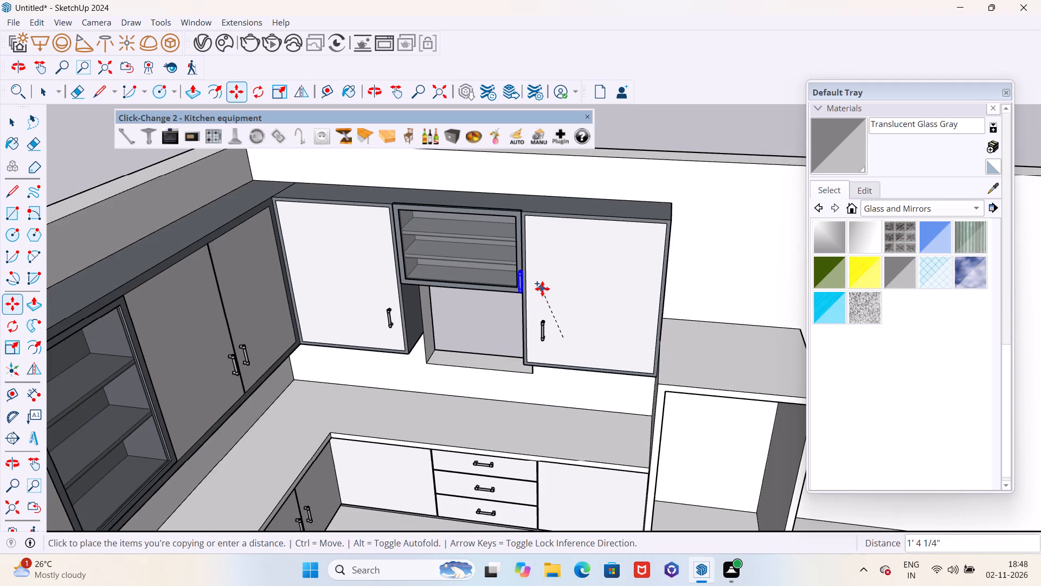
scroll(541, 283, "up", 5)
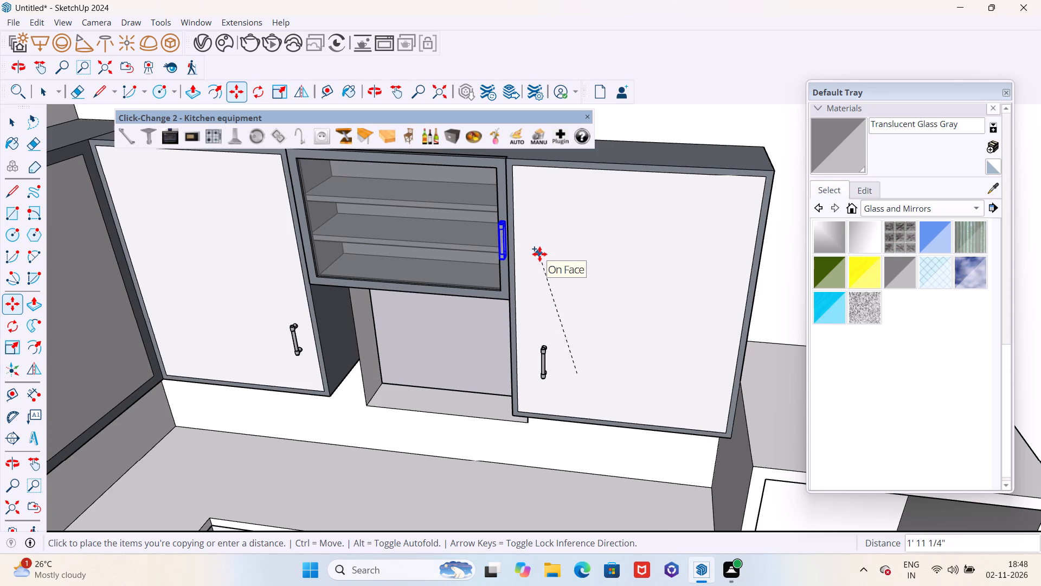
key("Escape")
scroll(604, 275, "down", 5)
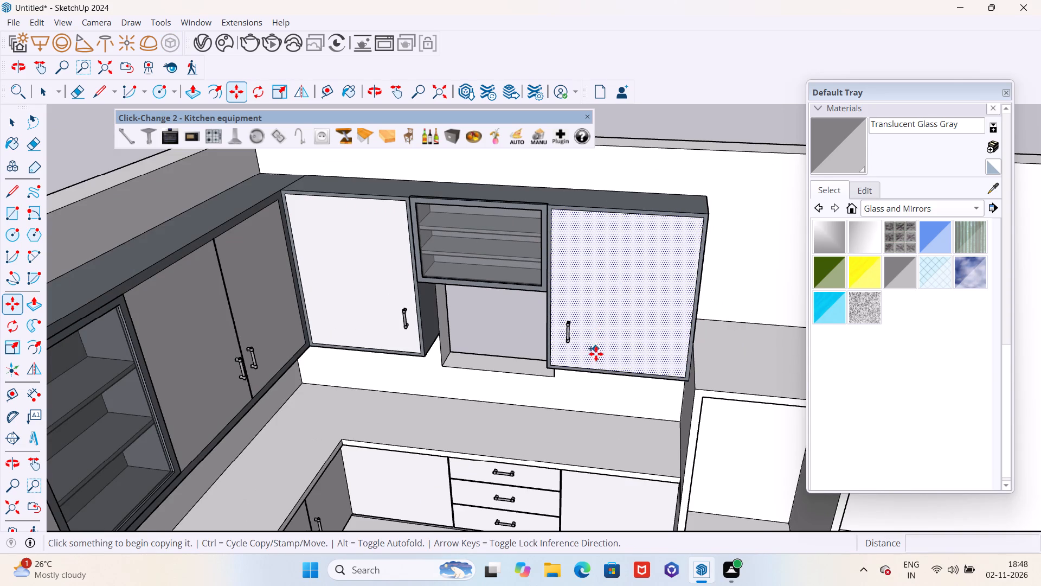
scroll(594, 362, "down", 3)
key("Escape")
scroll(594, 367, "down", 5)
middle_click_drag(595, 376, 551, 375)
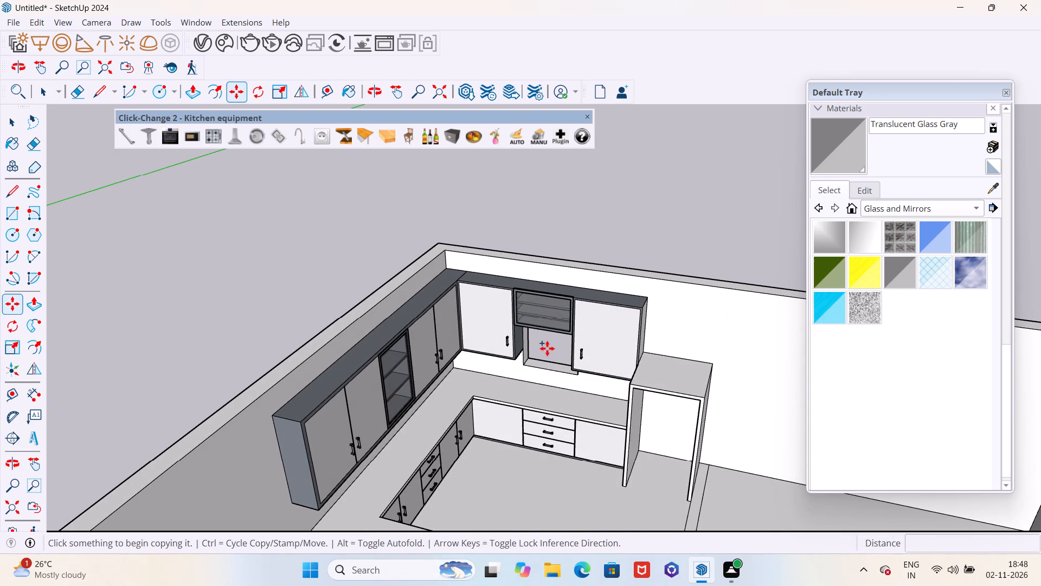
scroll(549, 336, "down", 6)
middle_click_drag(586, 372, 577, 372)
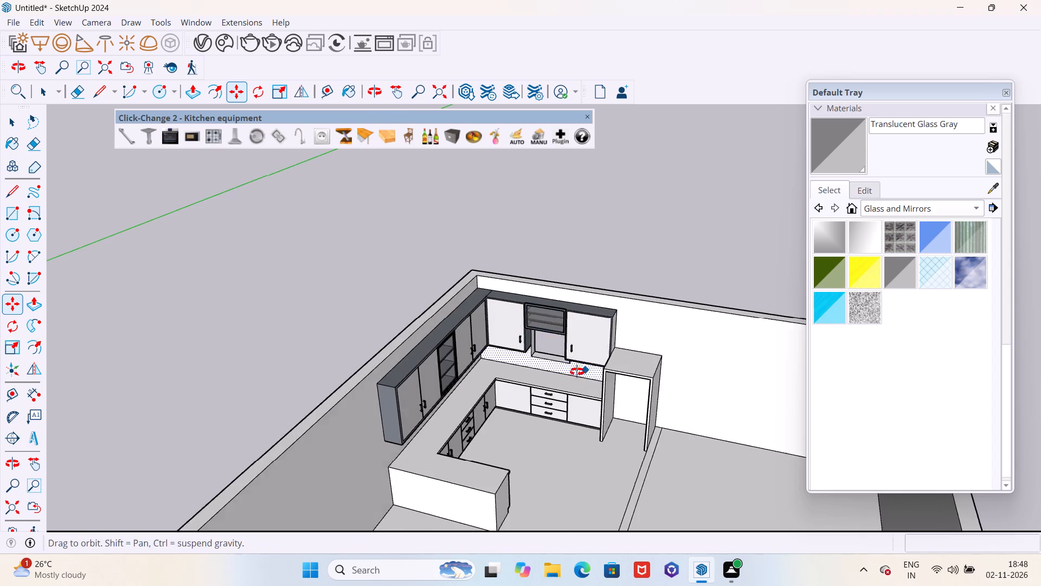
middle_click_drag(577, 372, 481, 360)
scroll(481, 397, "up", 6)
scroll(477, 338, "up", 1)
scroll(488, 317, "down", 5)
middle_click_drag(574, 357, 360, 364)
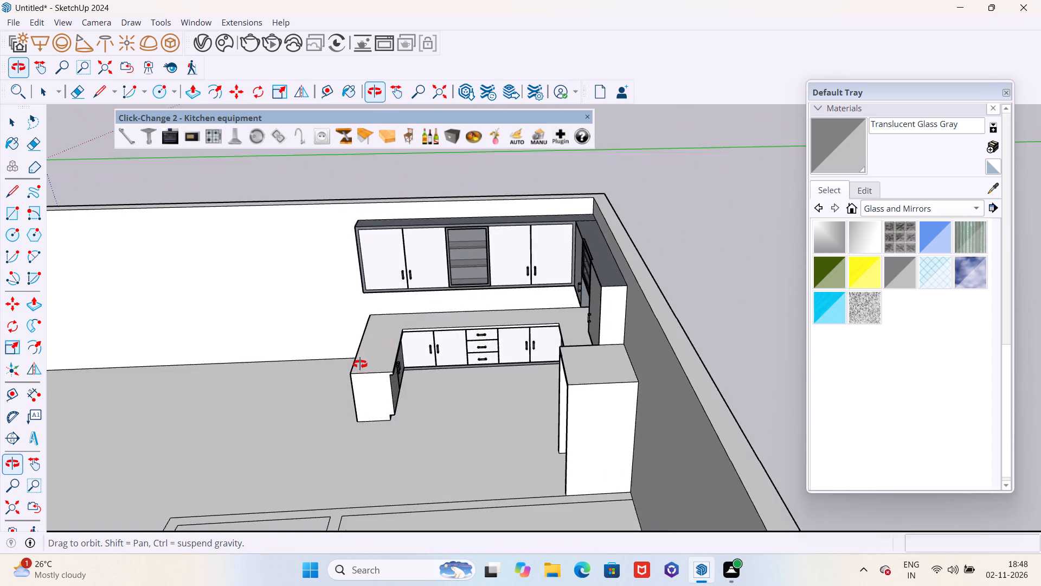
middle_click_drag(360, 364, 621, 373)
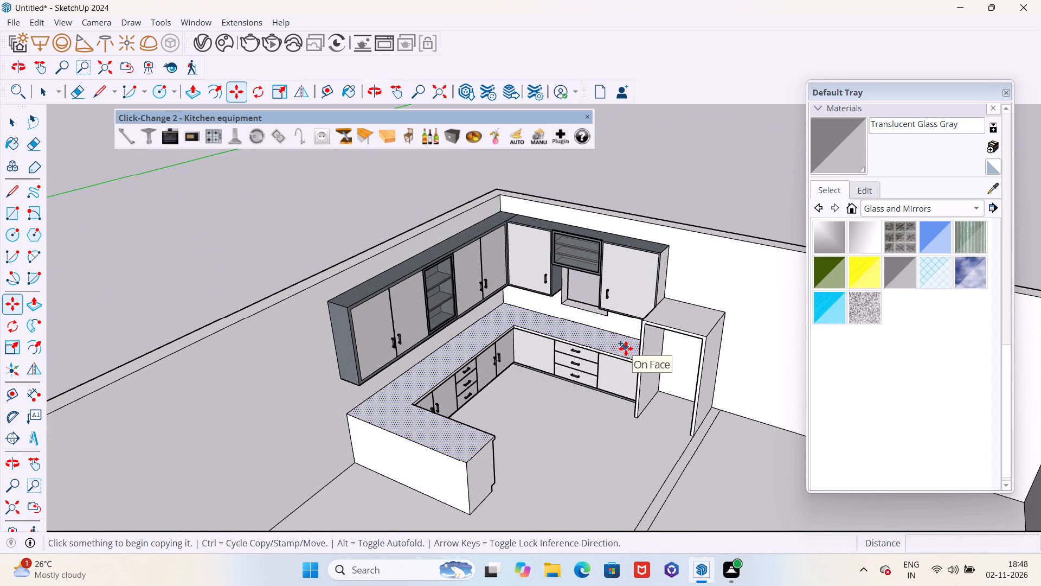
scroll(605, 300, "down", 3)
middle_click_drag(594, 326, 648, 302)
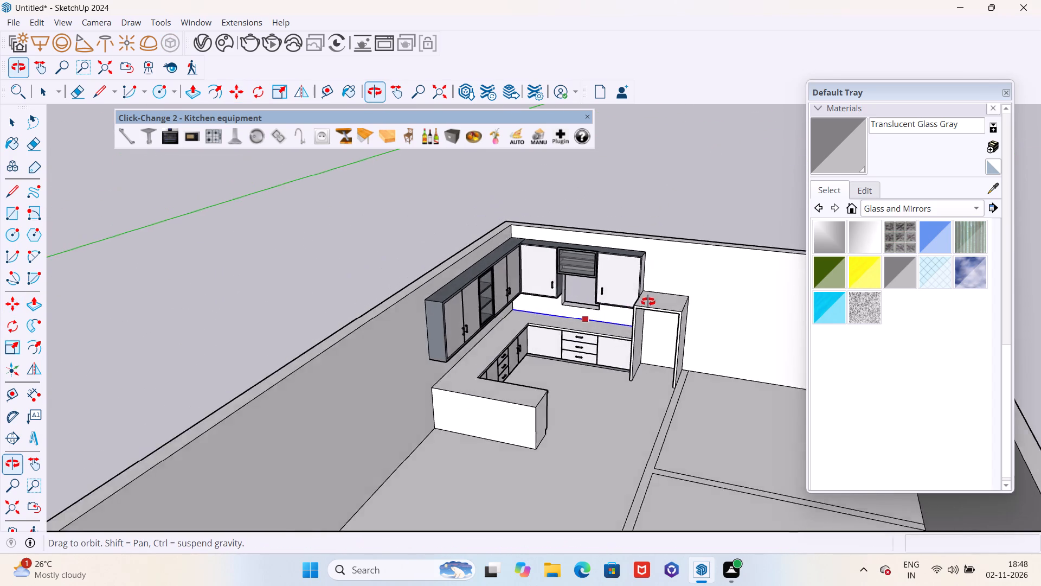
Examine the kitchen's cabinets, handles and counters from several angles, including an overview of the whole floor plan.
middle_click_drag(648, 302, 607, 332)
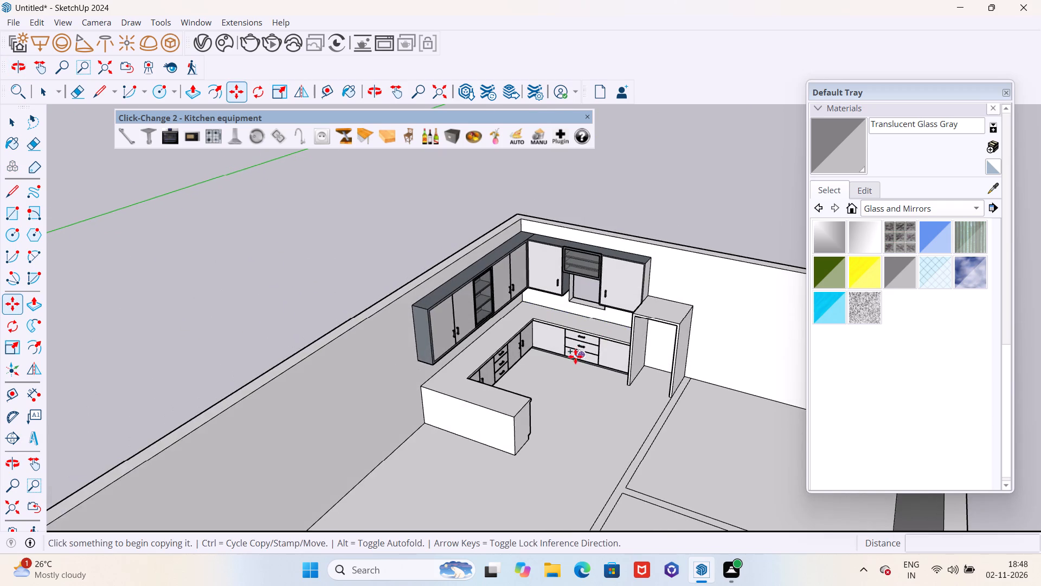
scroll(575, 356, "up", 6)
scroll(533, 279, "down", 5)
middle_click_drag(566, 368, 177, 365)
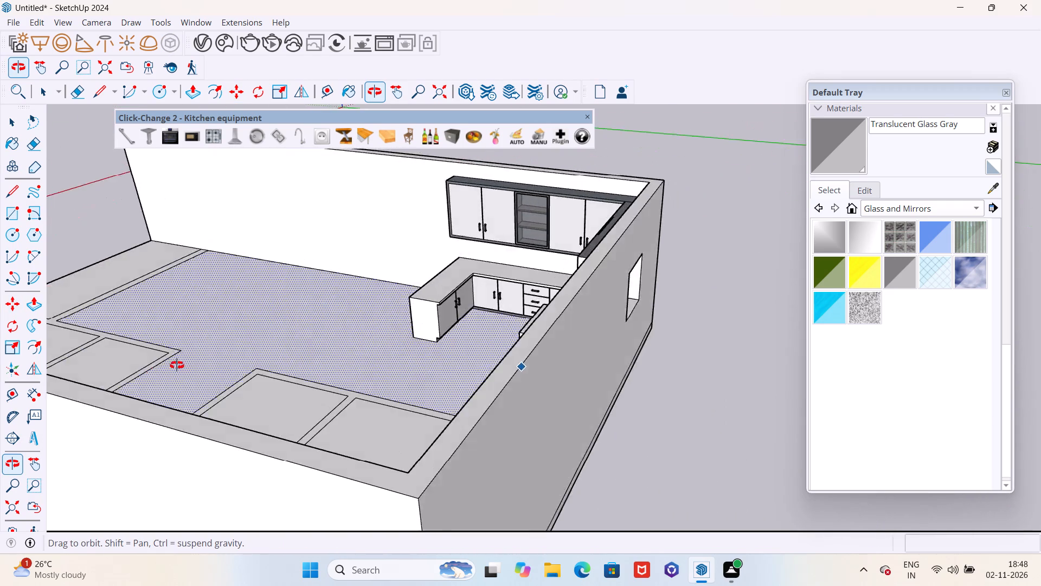
middle_click_drag(177, 365, 576, 364)
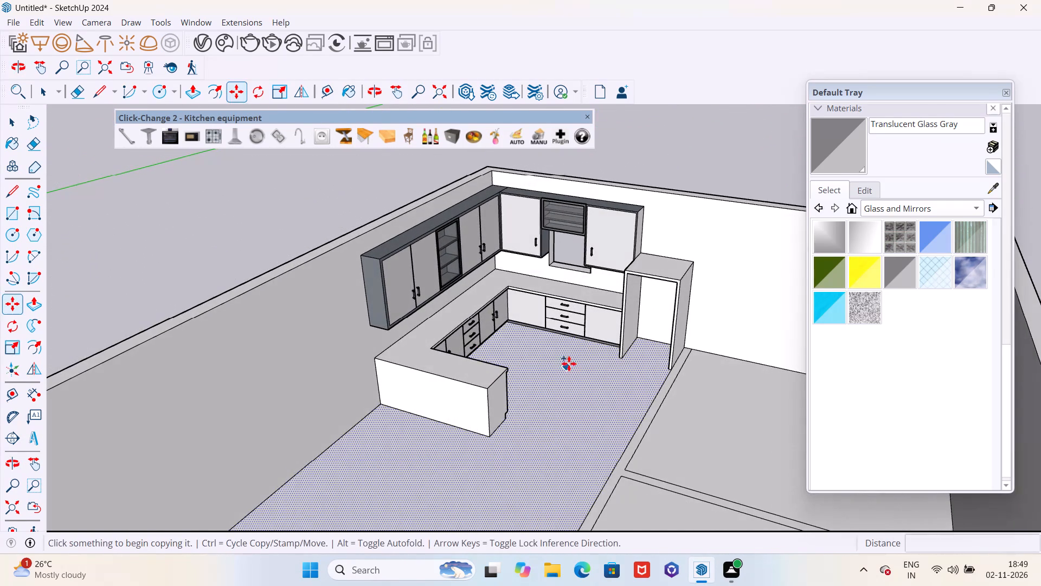
scroll(414, 353, "up", 5)
scroll(414, 353, "down", 3)
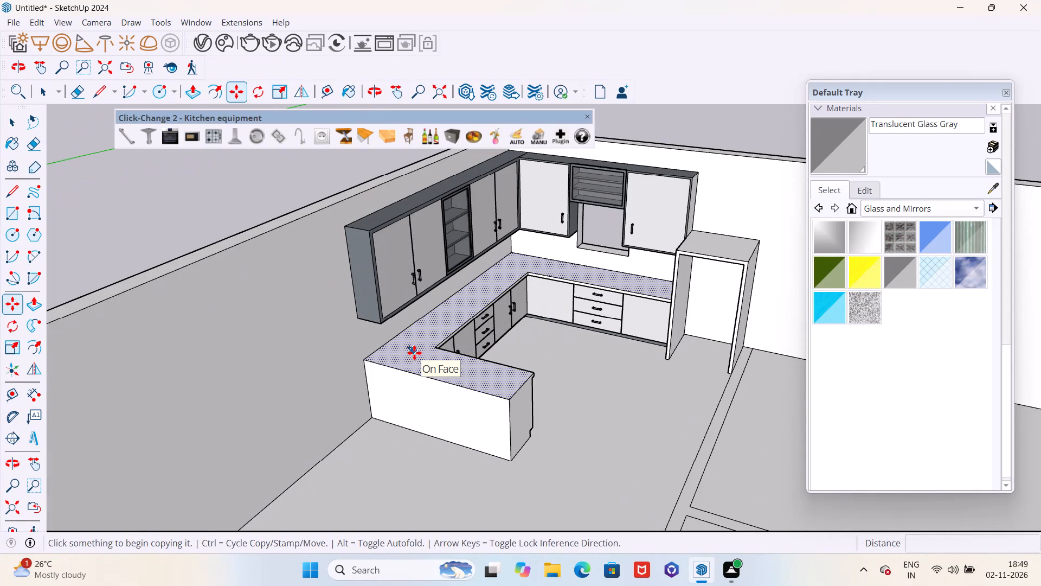
middle_click_drag(451, 349, 218, 257)
left_click(439, 92)
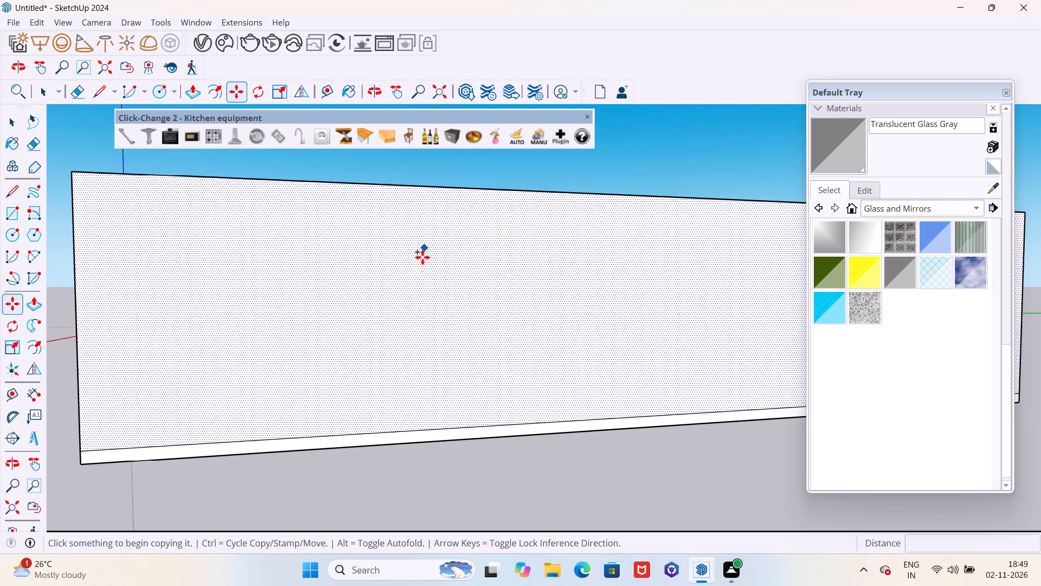
scroll(420, 316, "down", 5)
middle_click_drag(405, 315, 503, 521)
scroll(528, 445, "down", 4)
middle_click_drag(482, 432, 605, 405)
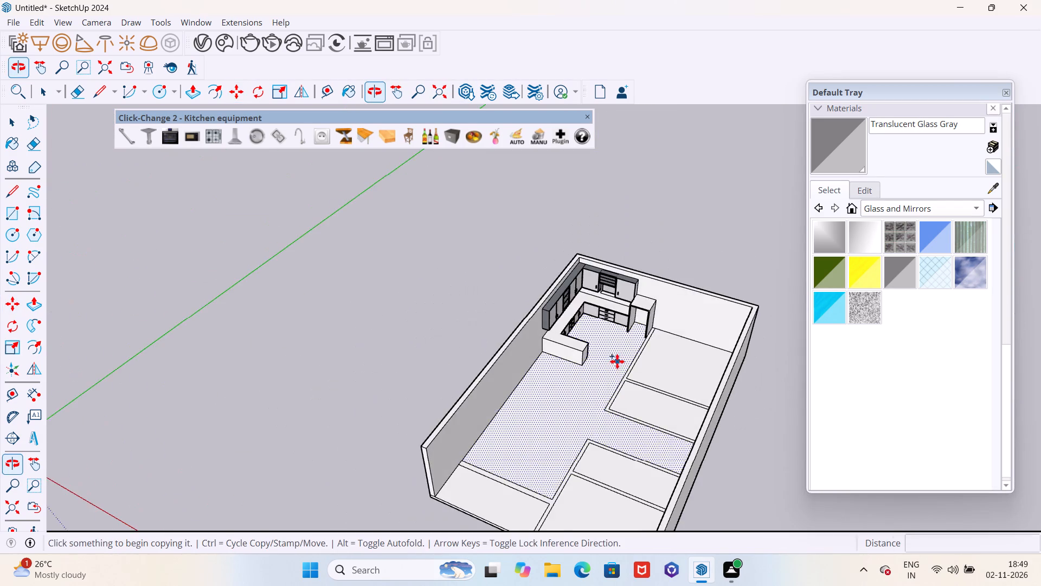
scroll(614, 356, "up", 9)
key("space")
scroll(477, 231, "up", 1)
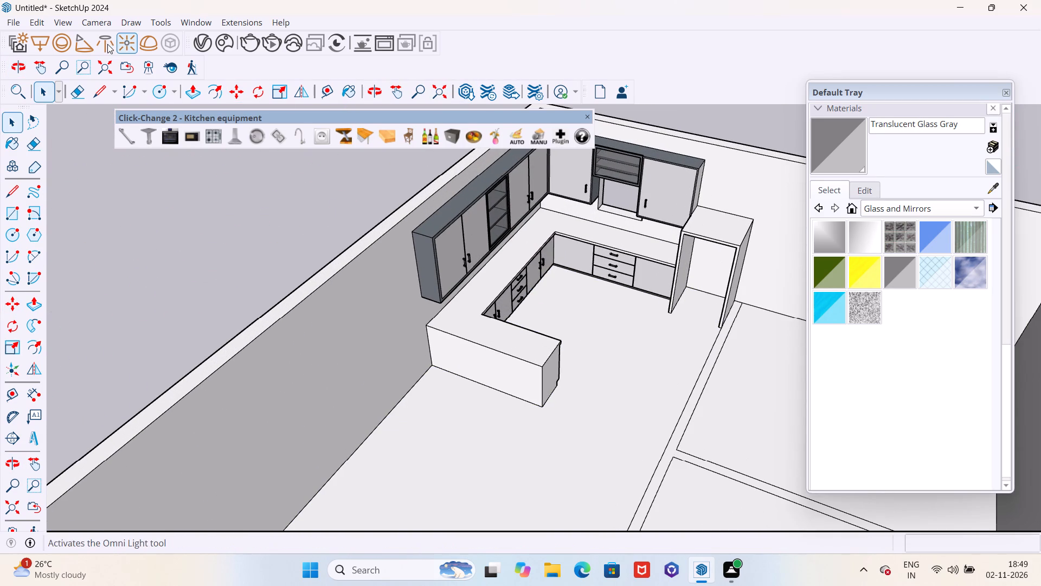
Open the full V-Ray Asset Editor and search the Chaos Cosmos material library for granite, keeping both the library and kitchen visible.
left_click(196, 42)
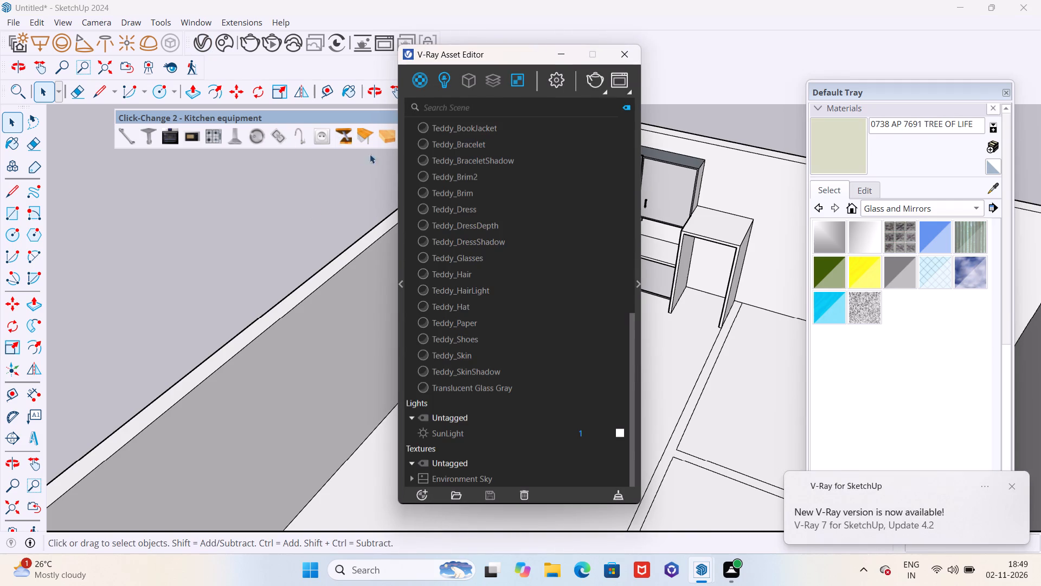
left_click(401, 289)
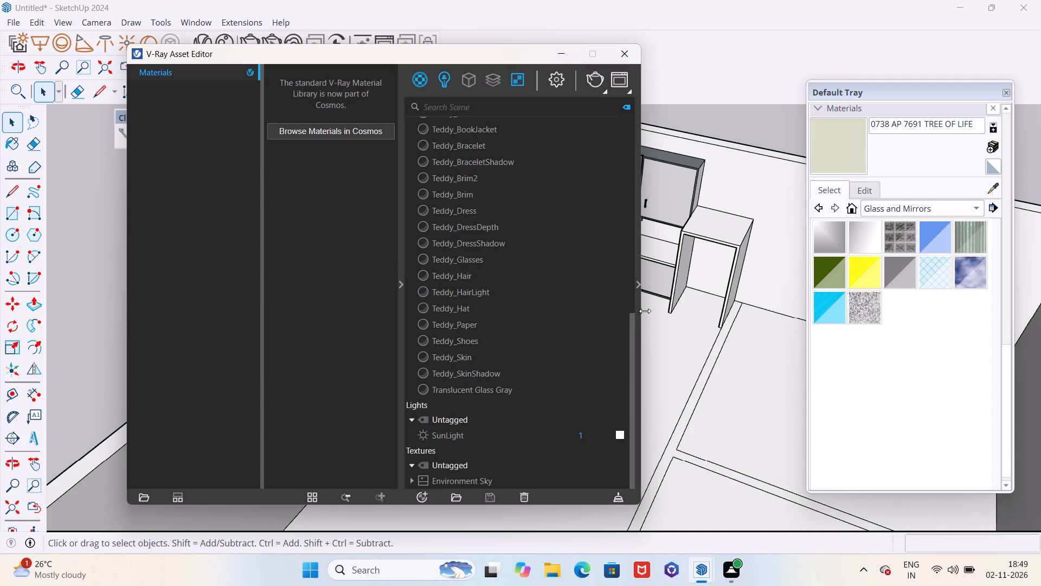
left_click(639, 282)
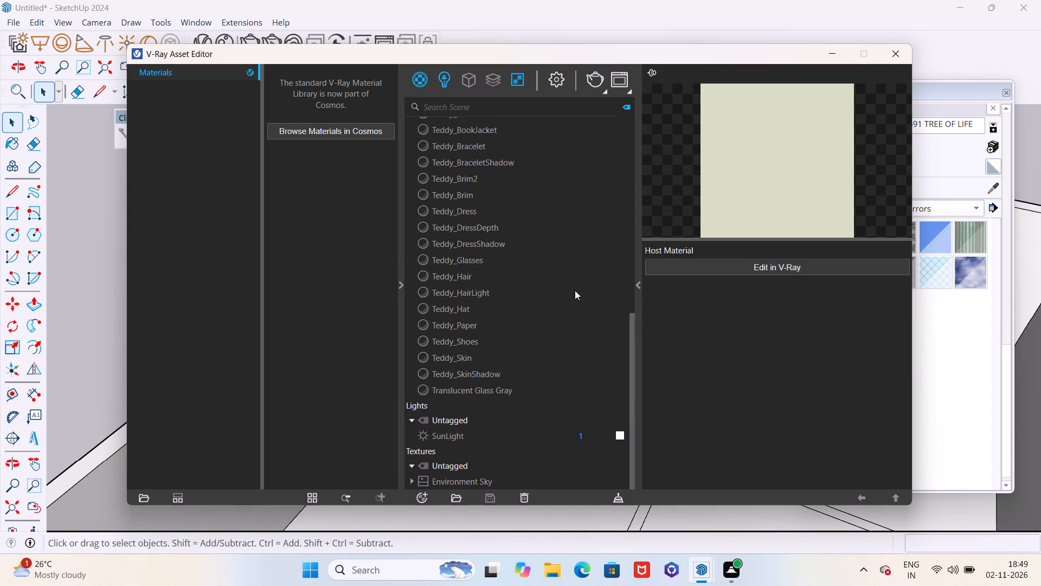
left_click(366, 129)
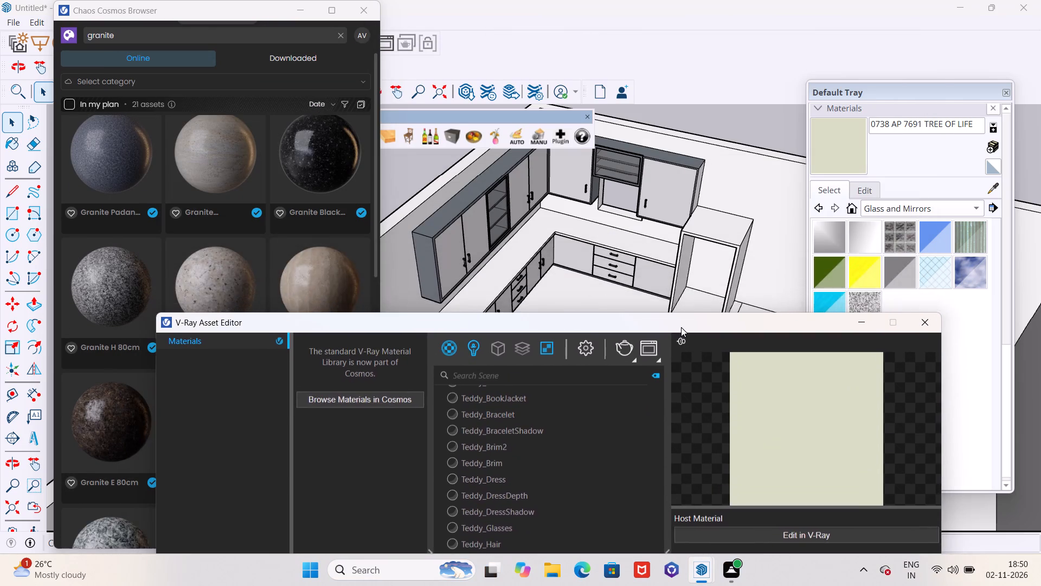
left_click_drag(681, 327, 729, 266)
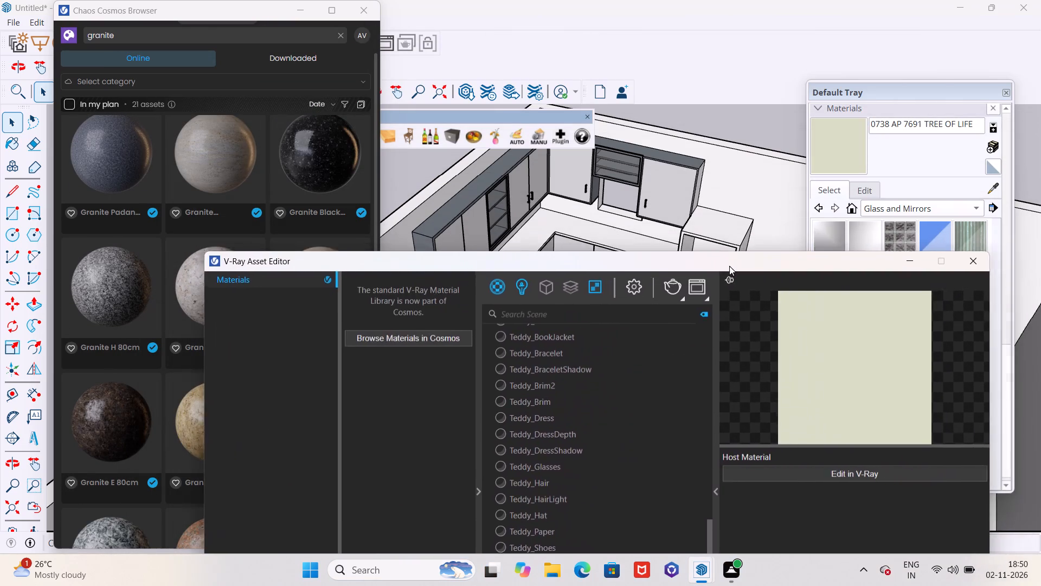
left_click_drag(729, 266, 773, 430)
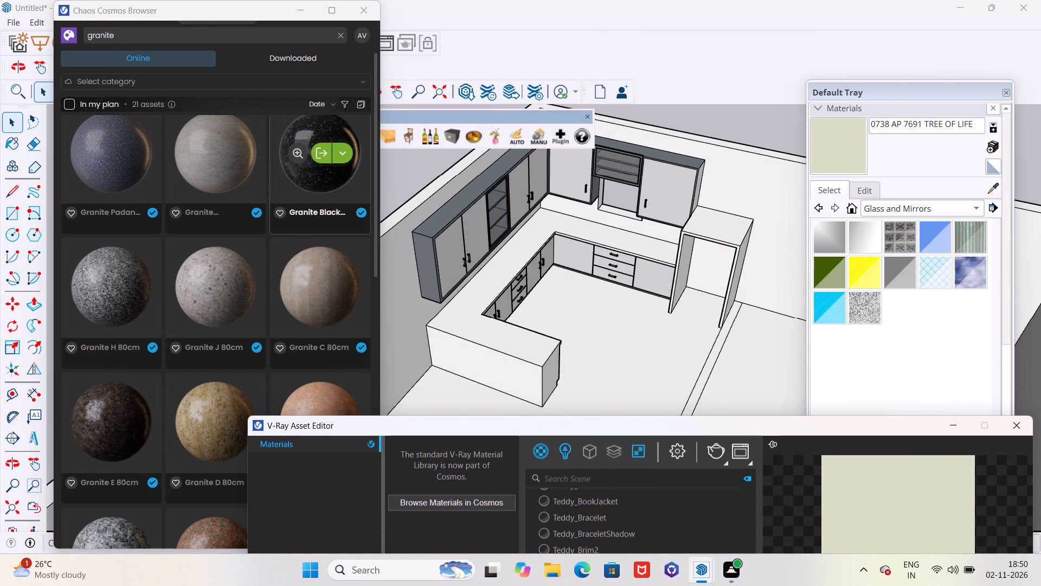
Examine the granite materials offered in the Chaos Cosmos library.
scroll(304, 212, "down", 2)
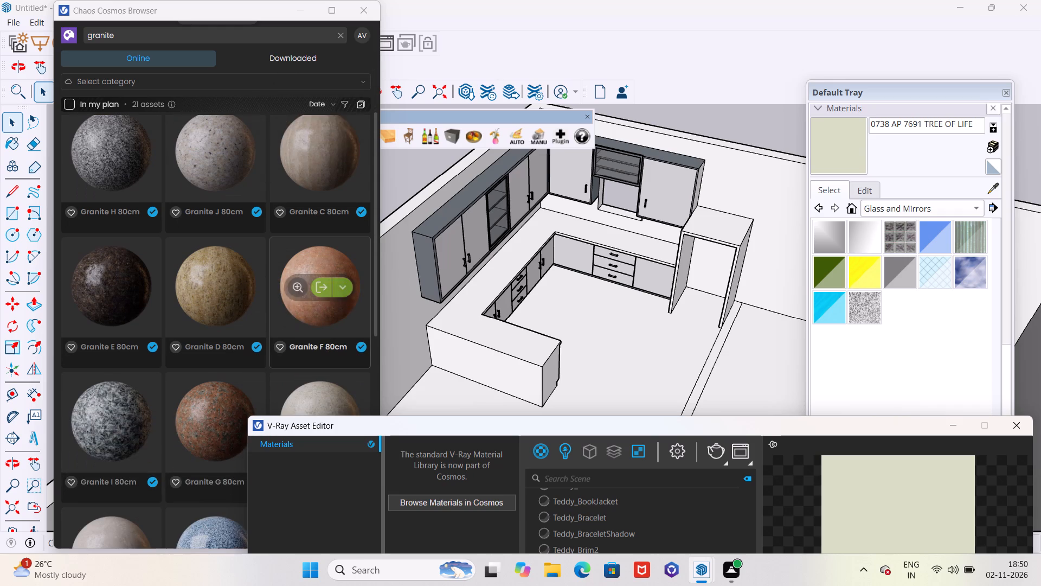
scroll(282, 245, "down", 4)
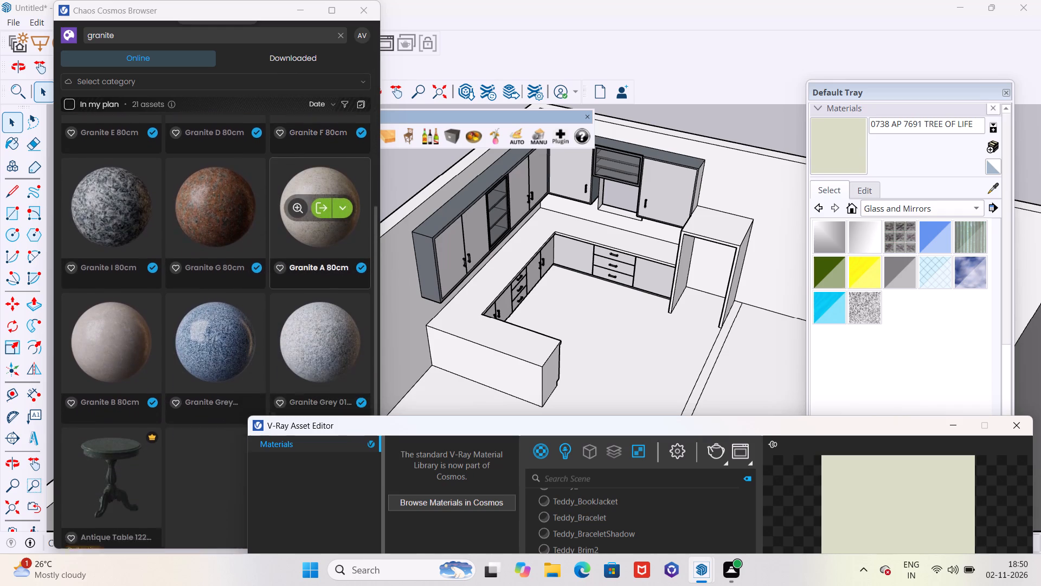
scroll(277, 252, "down", 5)
scroll(277, 252, "up", 3)
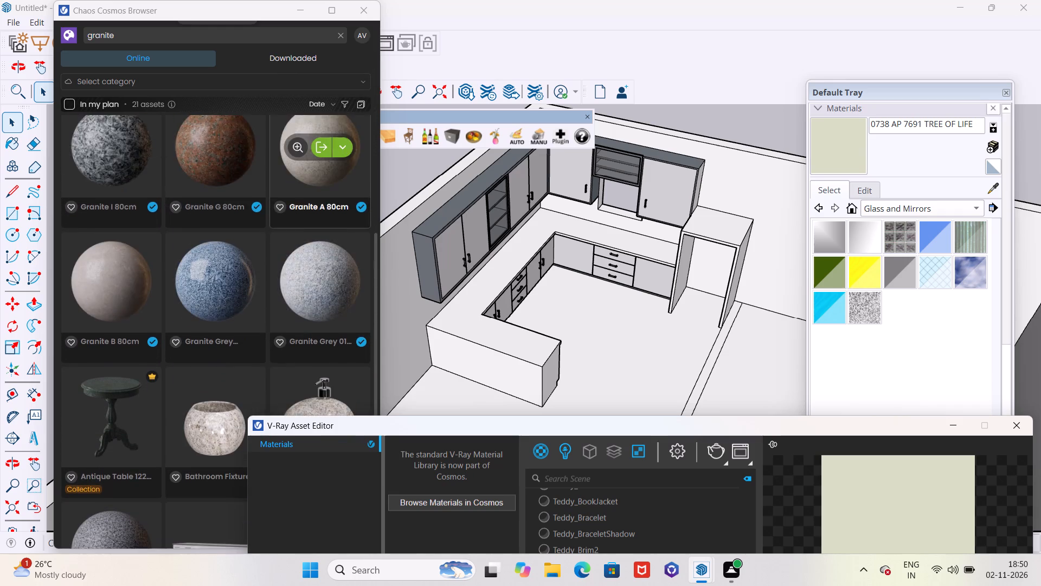
scroll(277, 252, "down", 3)
scroll(277, 252, "up", 6)
scroll(277, 252, "down", 2)
scroll(277, 252, "up", 1)
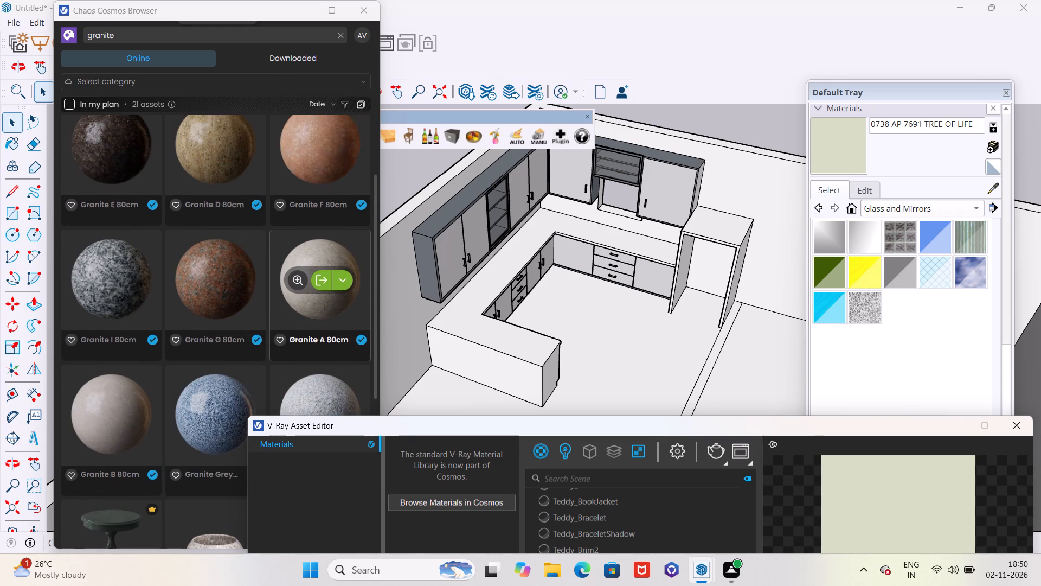
scroll(277, 252, "up", 8)
scroll(277, 252, "down", 1)
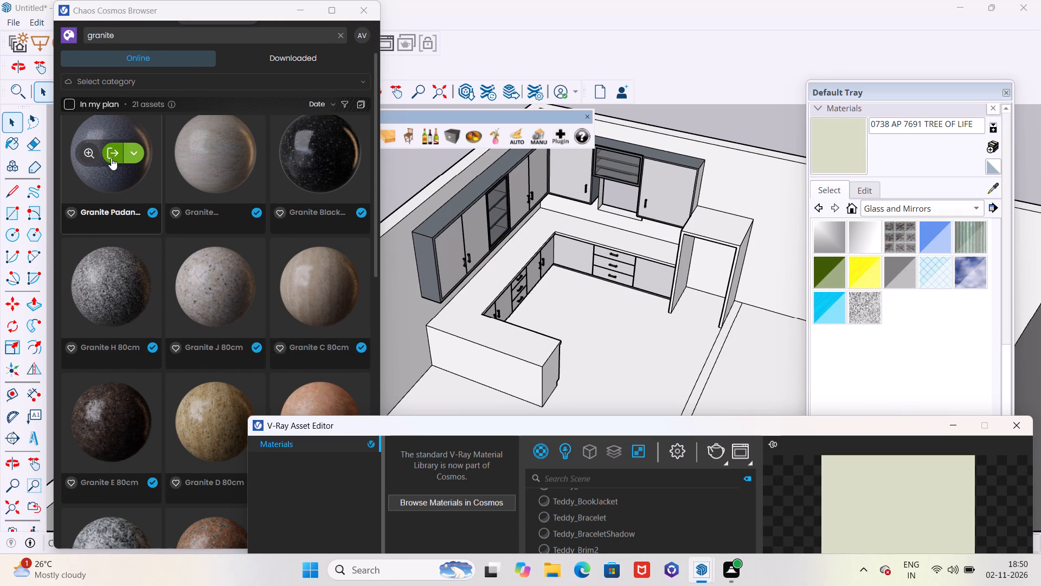
scroll(137, 215, "down", 1)
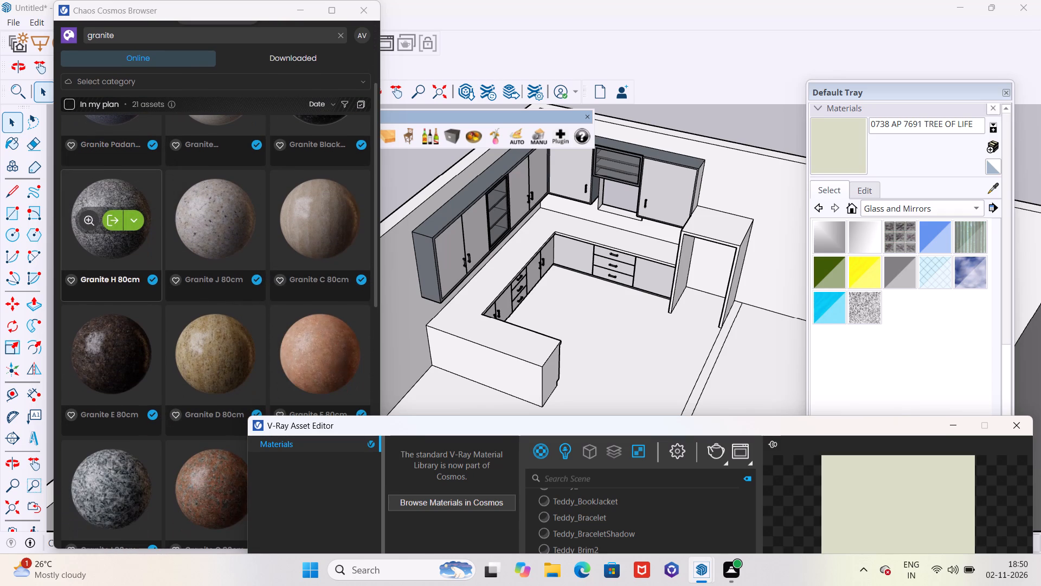
scroll(138, 217, "up", 2)
Import the Granite Padang Light 150cm material from Cosmos and bring its V-Ray material settings into view.
left_click(117, 220)
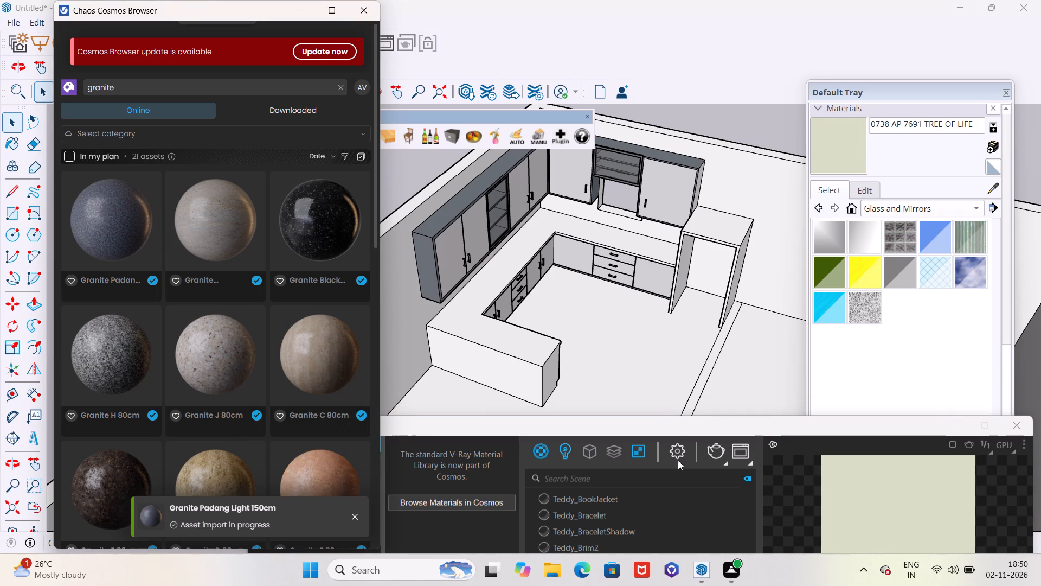
left_click_drag(671, 431, 532, 91)
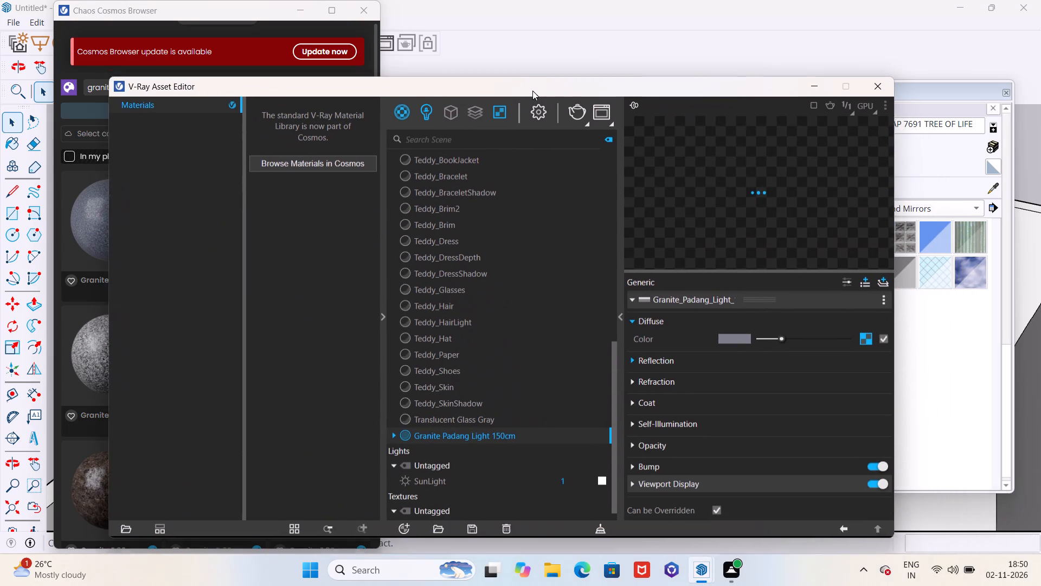
left_click_drag(532, 91, 529, 82)
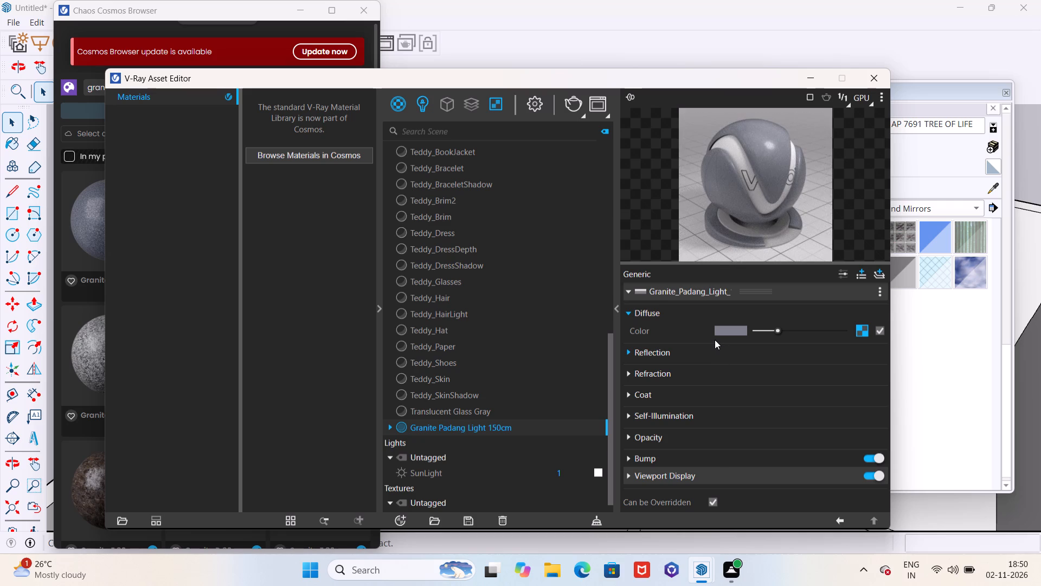
Set the Reflection Roughness of Granite Padang Light 150cm to 0.5.
left_click(715, 348)
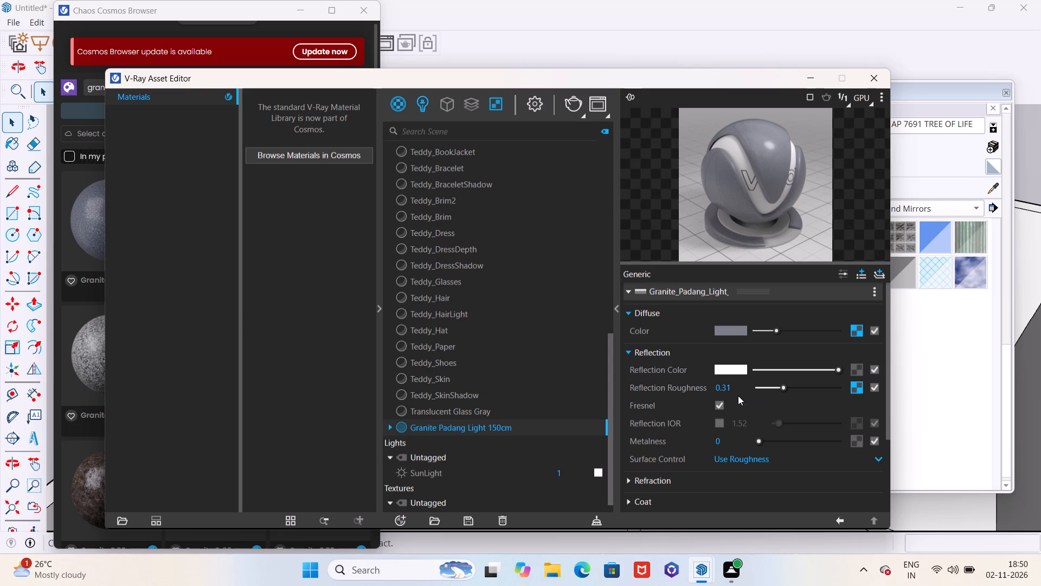
left_click_drag(783, 385, 857, 386)
left_click_drag(857, 386, 866, 386)
left_click_drag(782, 386, 817, 390)
left_click_drag(817, 390, 846, 391)
left_click_drag(846, 391, 799, 397)
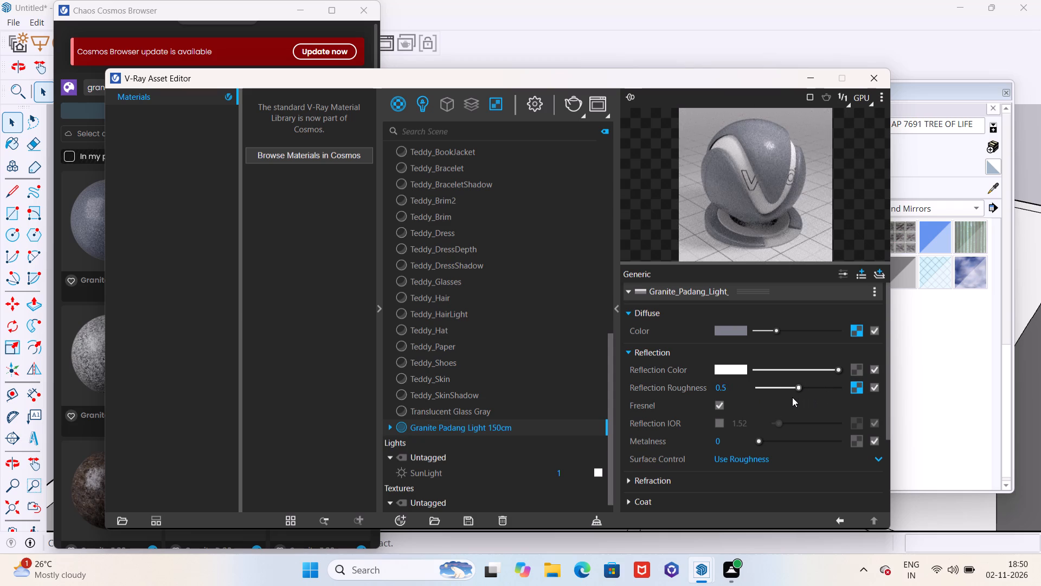
Set the granite material's Refraction Color to a dark grey and make Granite Padang Light 150cm the current material.
scroll(742, 397, "down", 2)
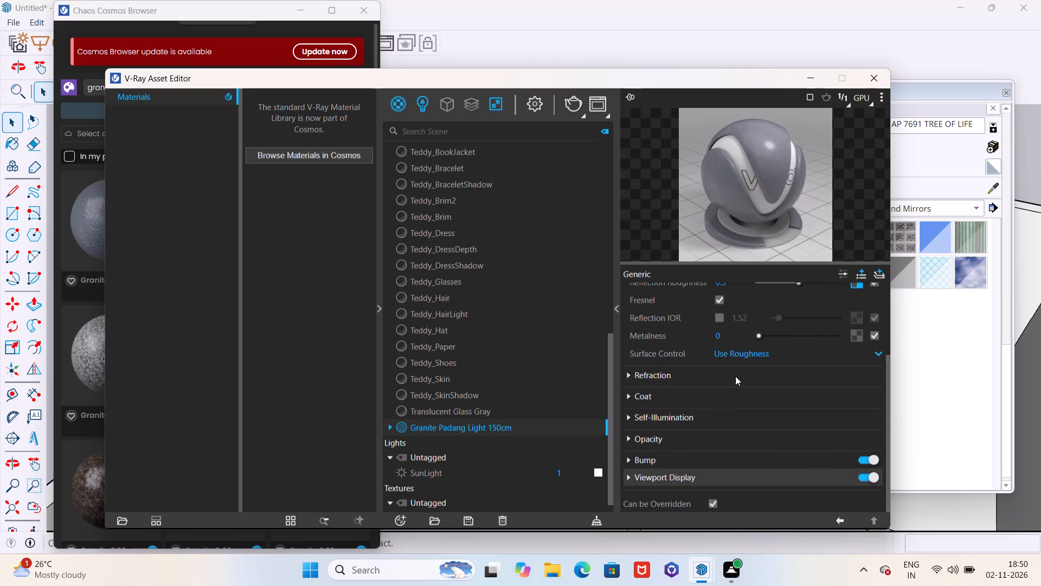
left_click(735, 376)
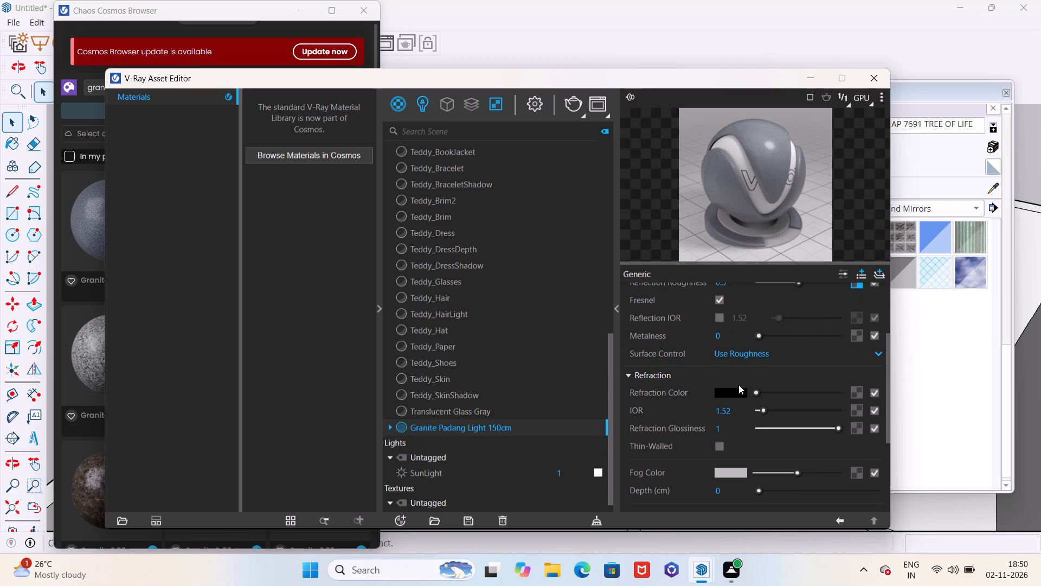
left_click_drag(755, 393, 799, 395)
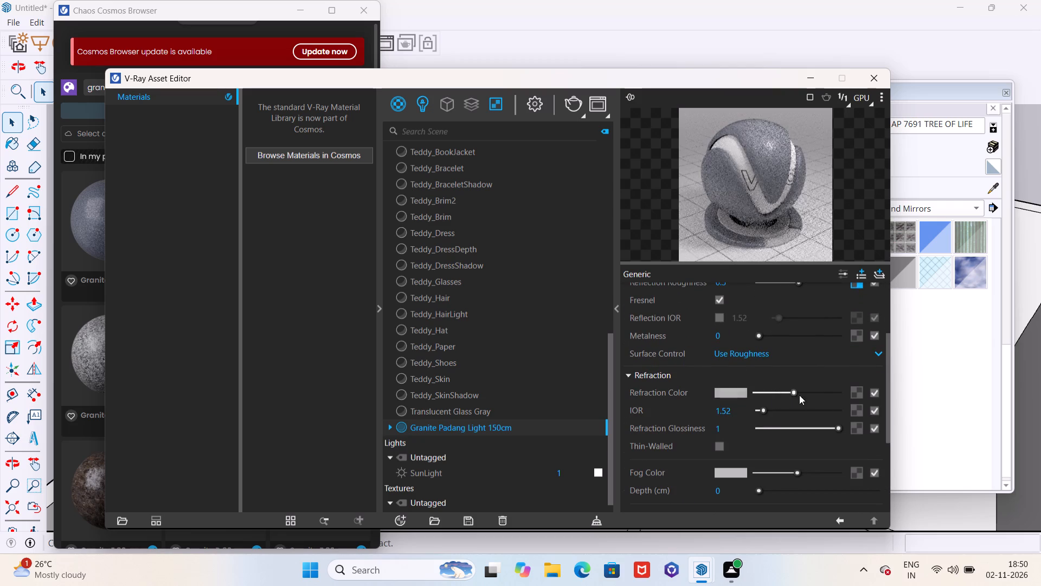
left_click_drag(799, 395, 818, 399)
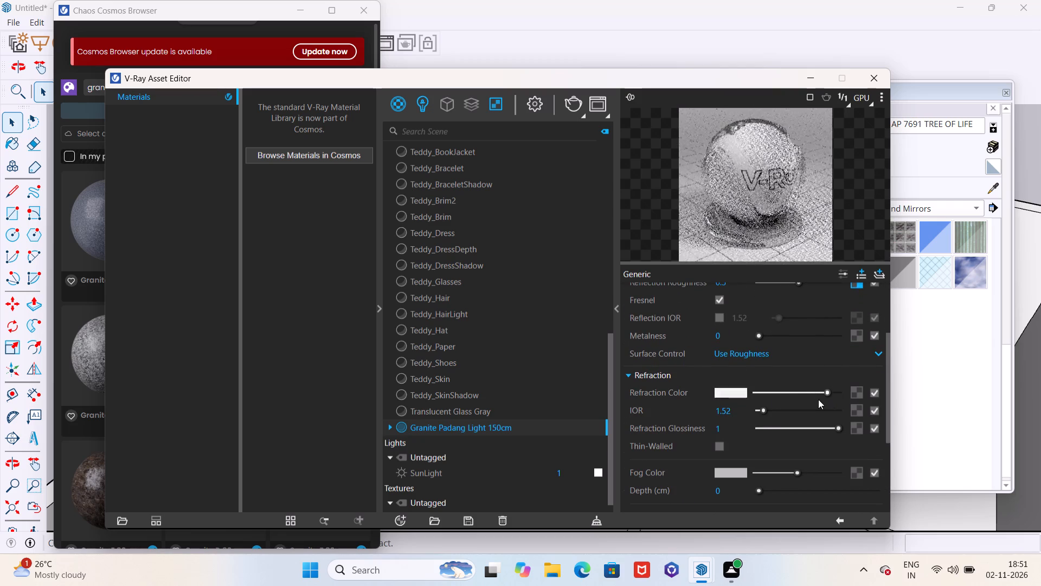
left_click_drag(818, 399, 764, 406)
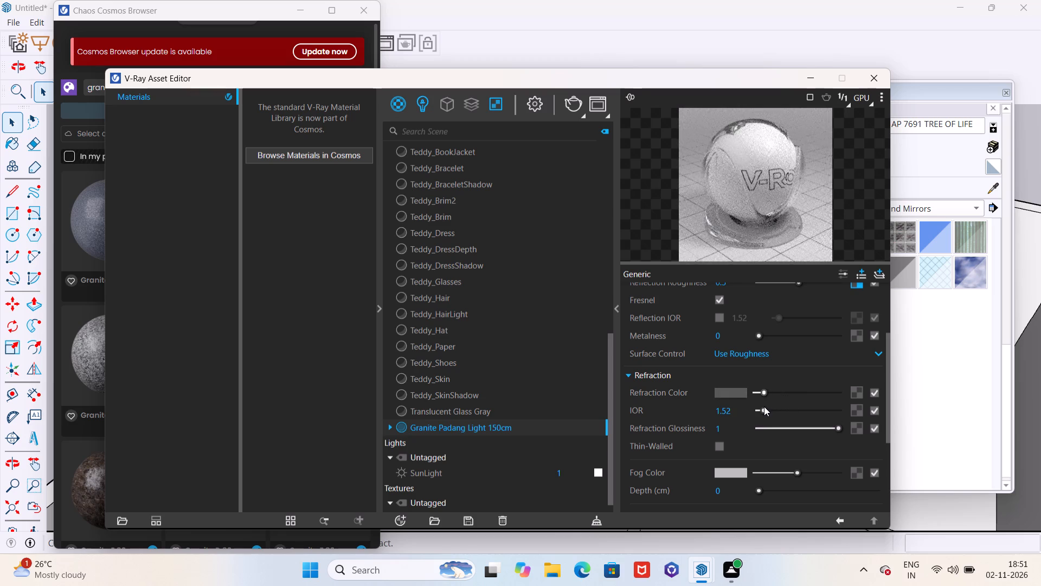
left_click_drag(764, 406, 765, 409)
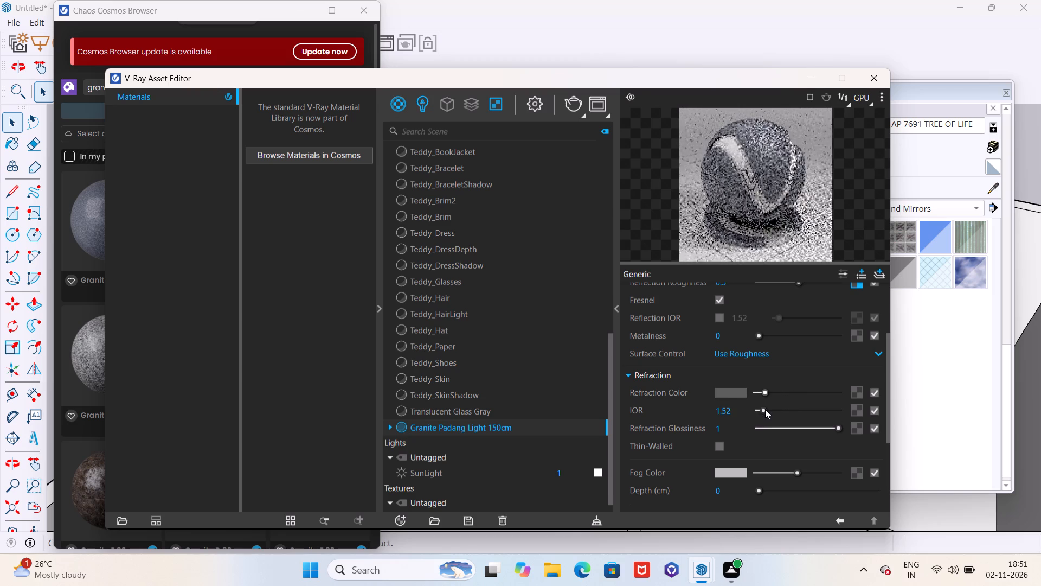
left_click_drag(765, 409, 763, 410)
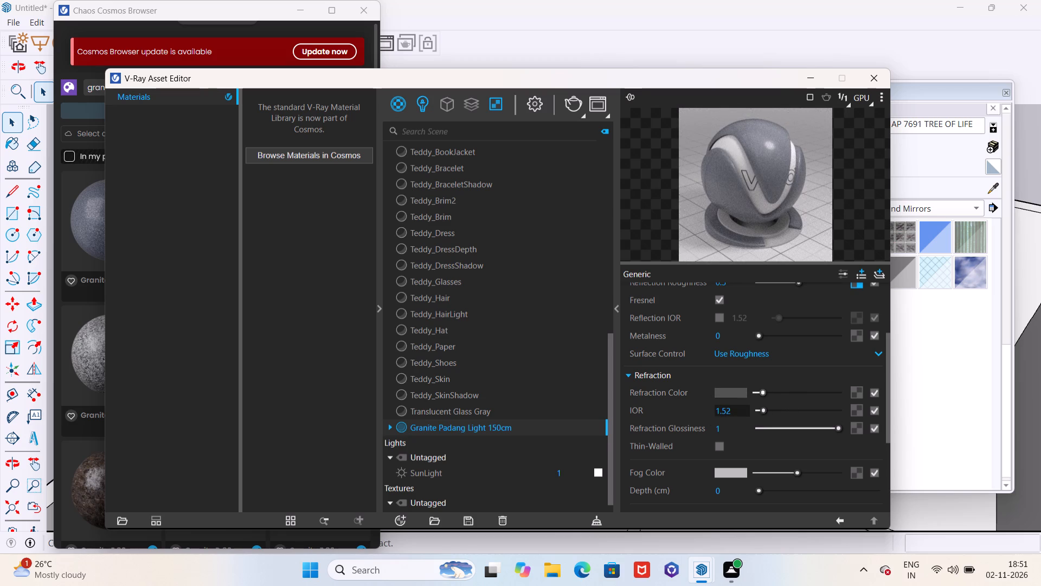
left_click(582, 430)
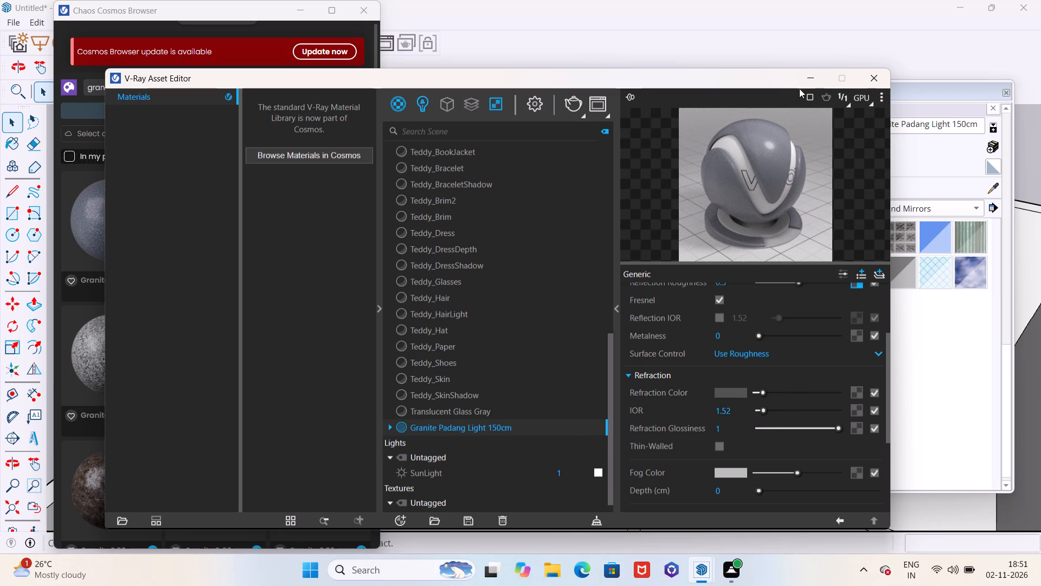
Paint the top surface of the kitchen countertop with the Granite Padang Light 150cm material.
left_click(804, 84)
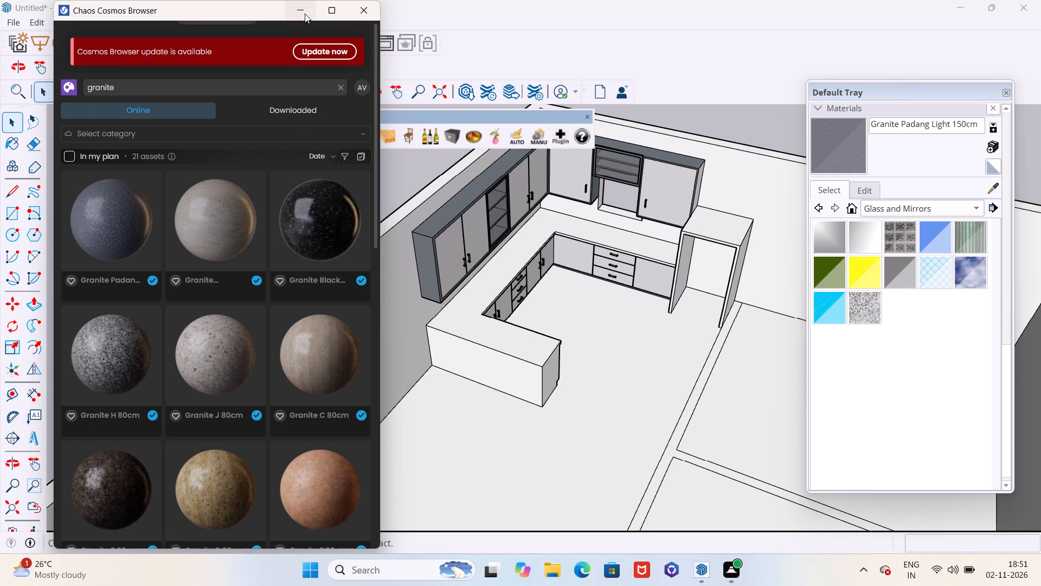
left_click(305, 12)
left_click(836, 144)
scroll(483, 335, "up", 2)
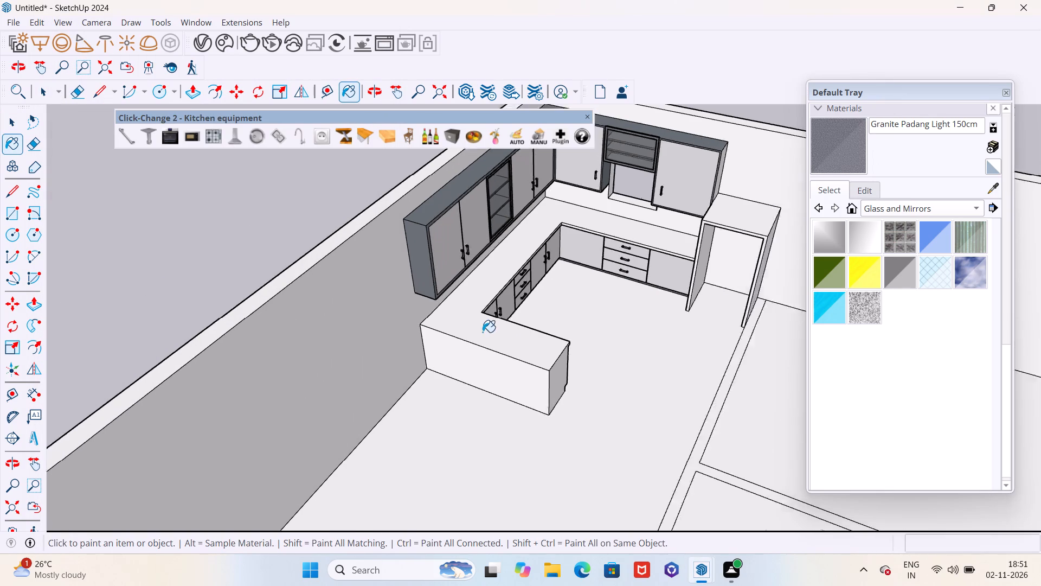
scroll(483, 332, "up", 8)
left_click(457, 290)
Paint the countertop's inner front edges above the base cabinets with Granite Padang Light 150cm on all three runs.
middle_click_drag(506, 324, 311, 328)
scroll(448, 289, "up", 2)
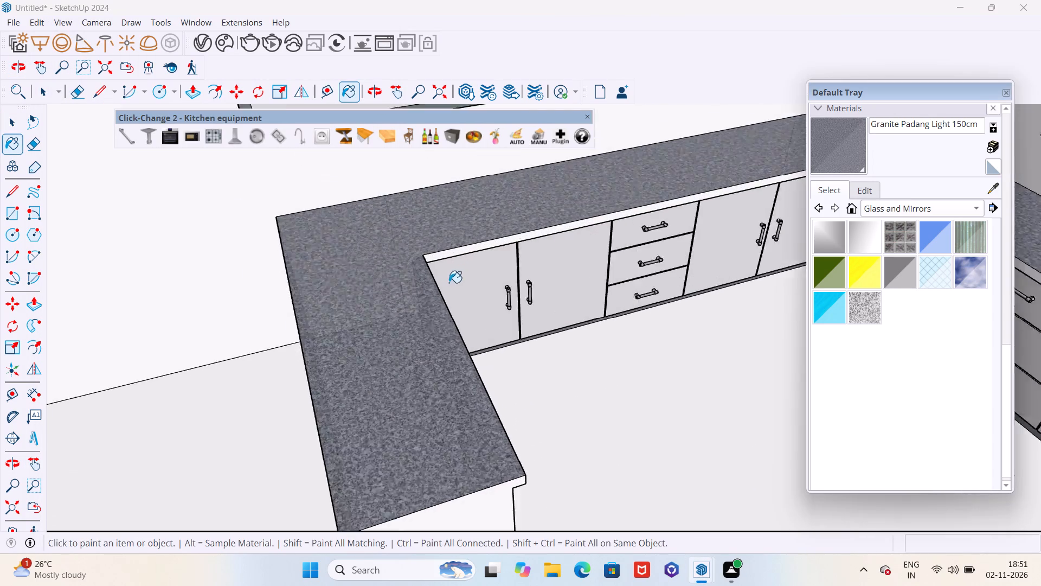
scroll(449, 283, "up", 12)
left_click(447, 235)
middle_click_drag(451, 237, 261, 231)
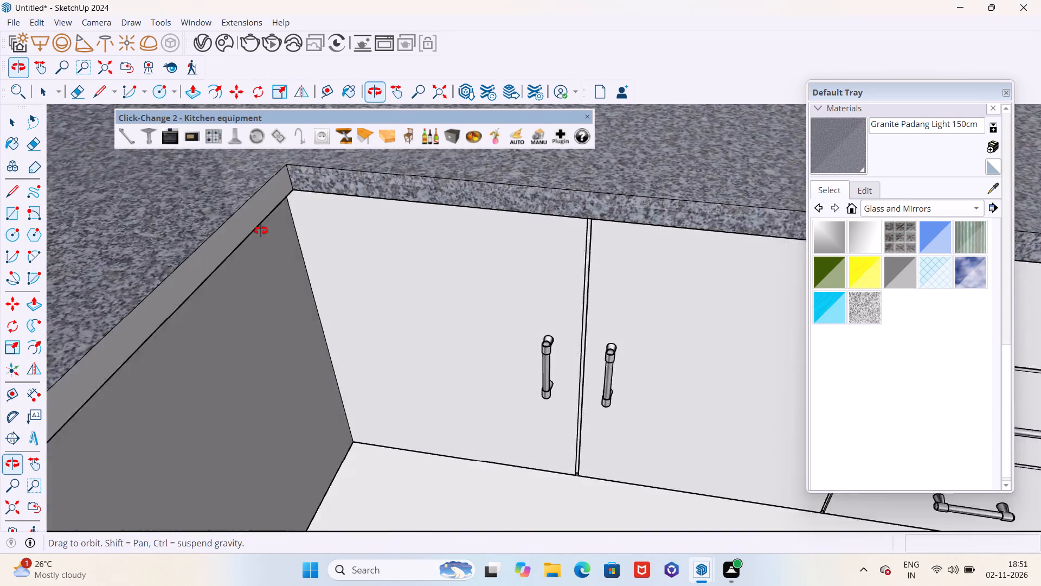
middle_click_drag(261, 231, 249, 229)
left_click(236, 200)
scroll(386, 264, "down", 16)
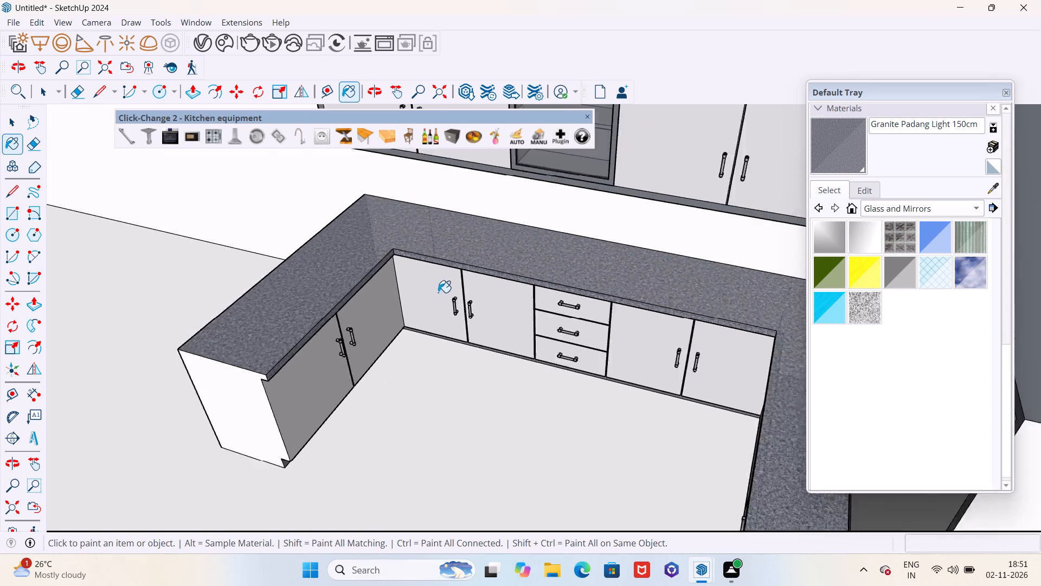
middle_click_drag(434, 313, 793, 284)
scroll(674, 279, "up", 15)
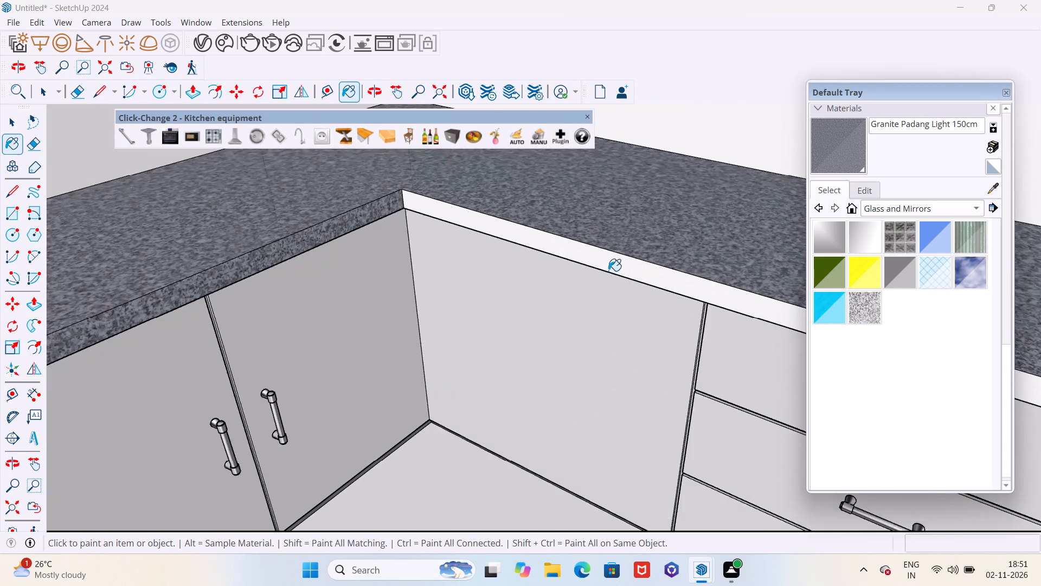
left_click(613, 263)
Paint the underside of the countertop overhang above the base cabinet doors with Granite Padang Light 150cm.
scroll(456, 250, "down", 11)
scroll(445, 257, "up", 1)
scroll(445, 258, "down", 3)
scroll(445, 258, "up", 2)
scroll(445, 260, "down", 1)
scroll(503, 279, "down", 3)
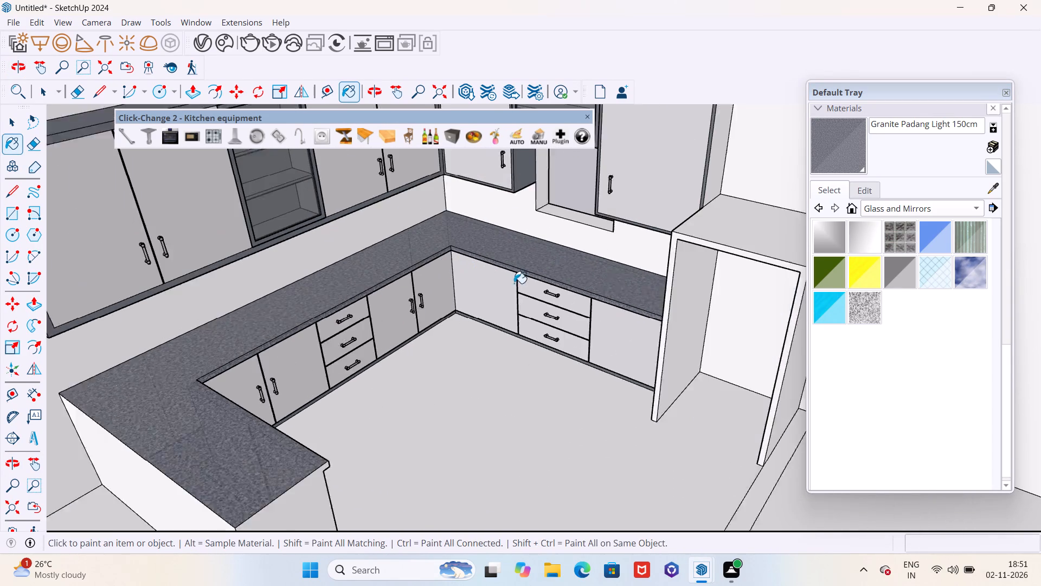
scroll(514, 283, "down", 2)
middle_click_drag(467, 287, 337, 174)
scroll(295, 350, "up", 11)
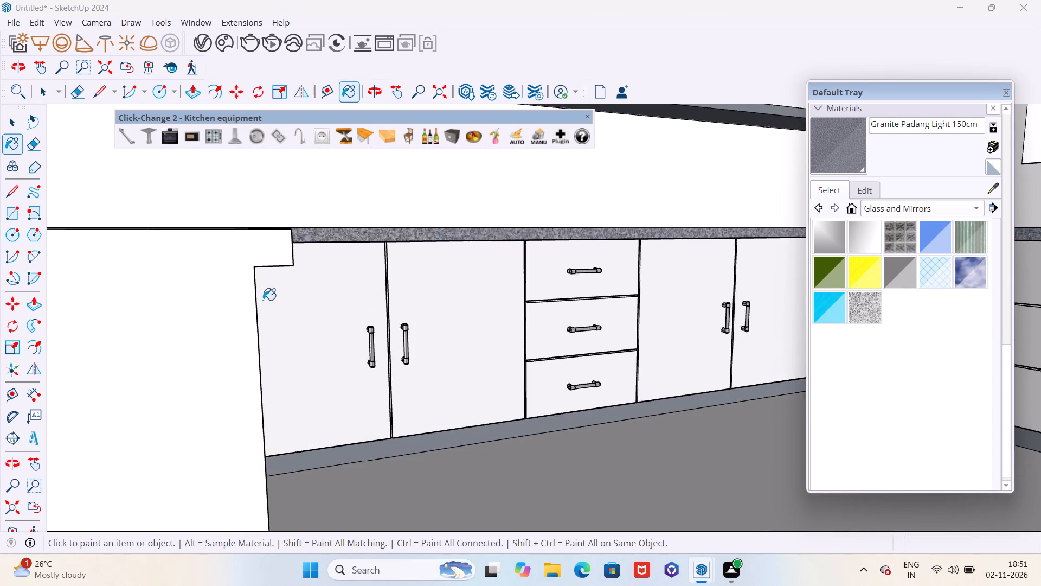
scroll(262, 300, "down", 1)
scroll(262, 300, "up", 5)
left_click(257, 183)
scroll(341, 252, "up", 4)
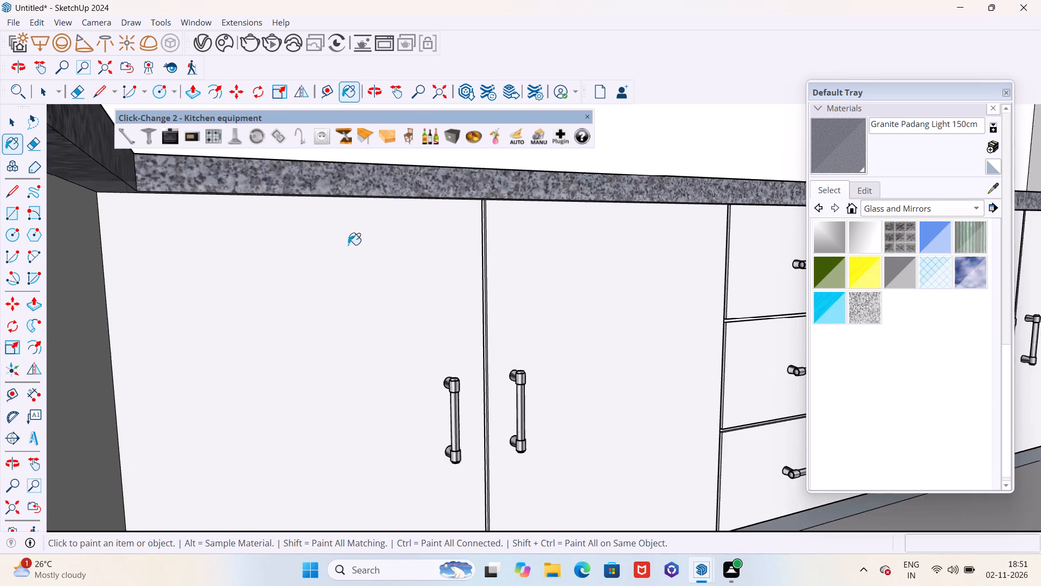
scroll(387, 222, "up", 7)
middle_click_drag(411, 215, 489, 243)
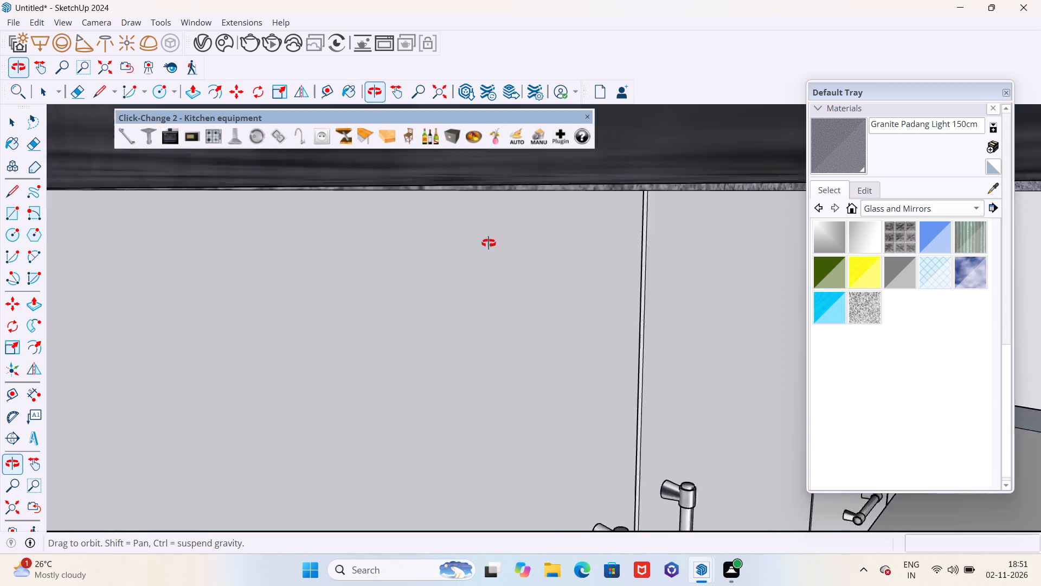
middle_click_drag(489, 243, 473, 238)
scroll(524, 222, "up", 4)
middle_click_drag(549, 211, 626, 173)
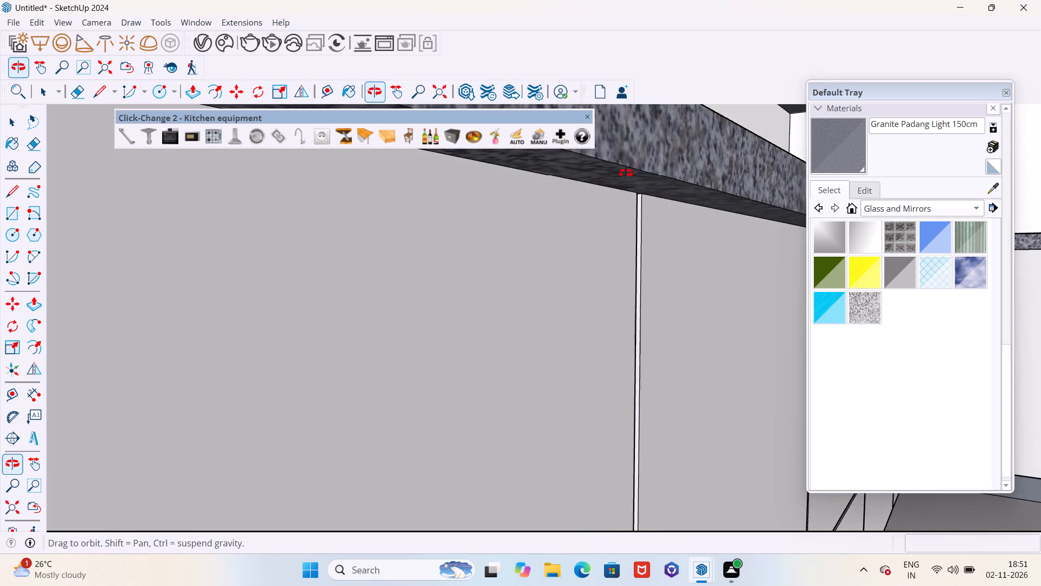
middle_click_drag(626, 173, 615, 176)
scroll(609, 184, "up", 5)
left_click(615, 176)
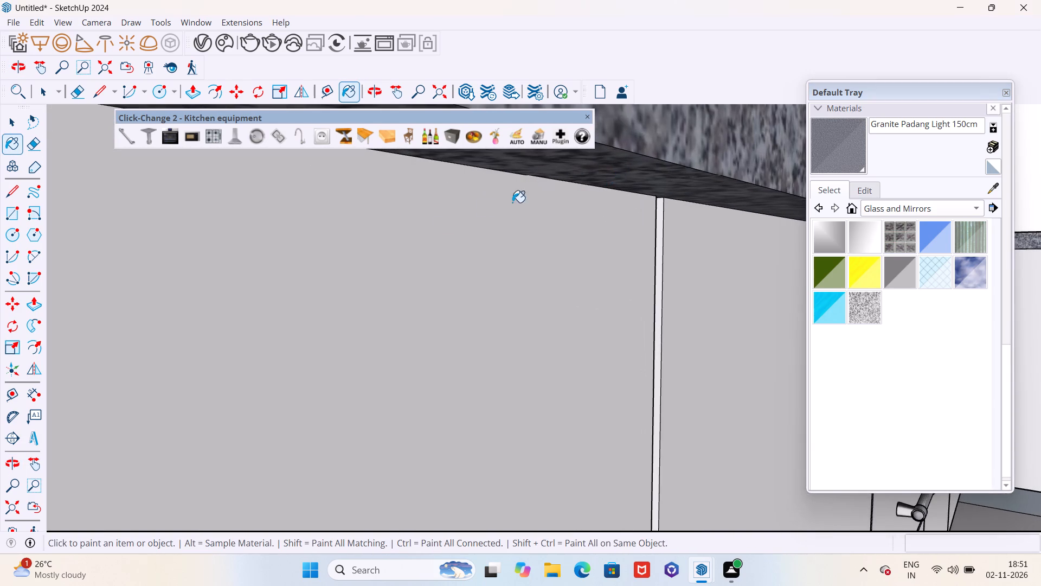
Examine the granite finish on the countertop's edges, underside and top surface from around the kitchen.
scroll(466, 220, "down", 6)
scroll(390, 253, "down", 17)
scroll(371, 282, "down", 6)
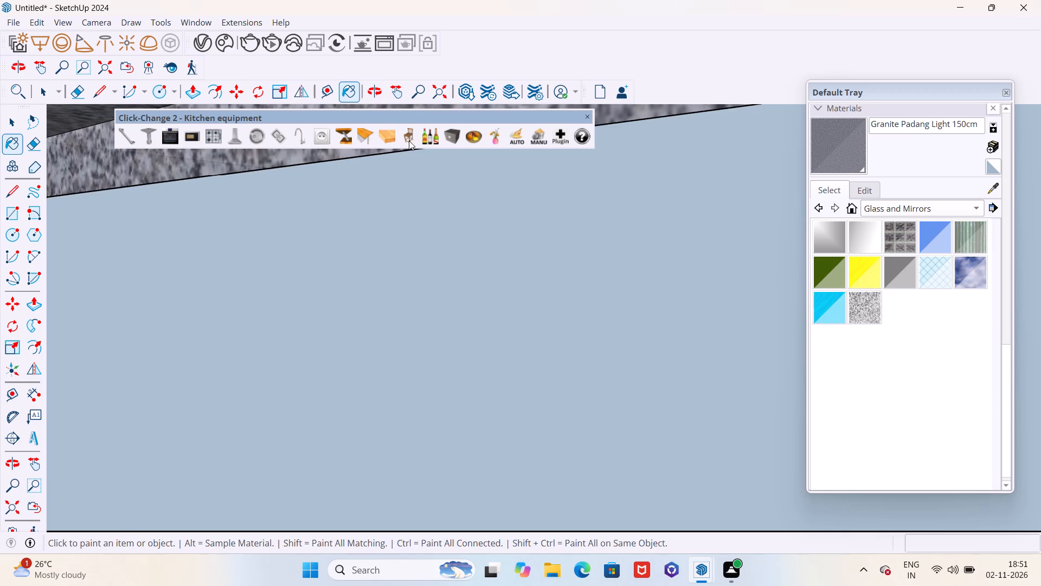
left_click(436, 94)
middle_click_drag(441, 281, 500, 282)
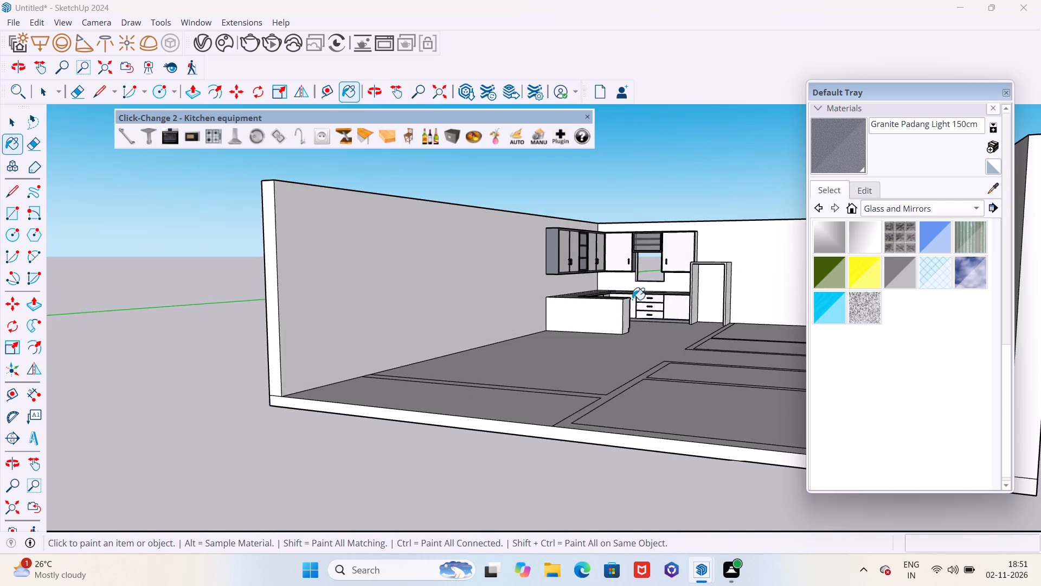
scroll(645, 301, "up", 16)
scroll(716, 298, "down", 1)
scroll(716, 298, "up", 9)
scroll(716, 234, "up", 5)
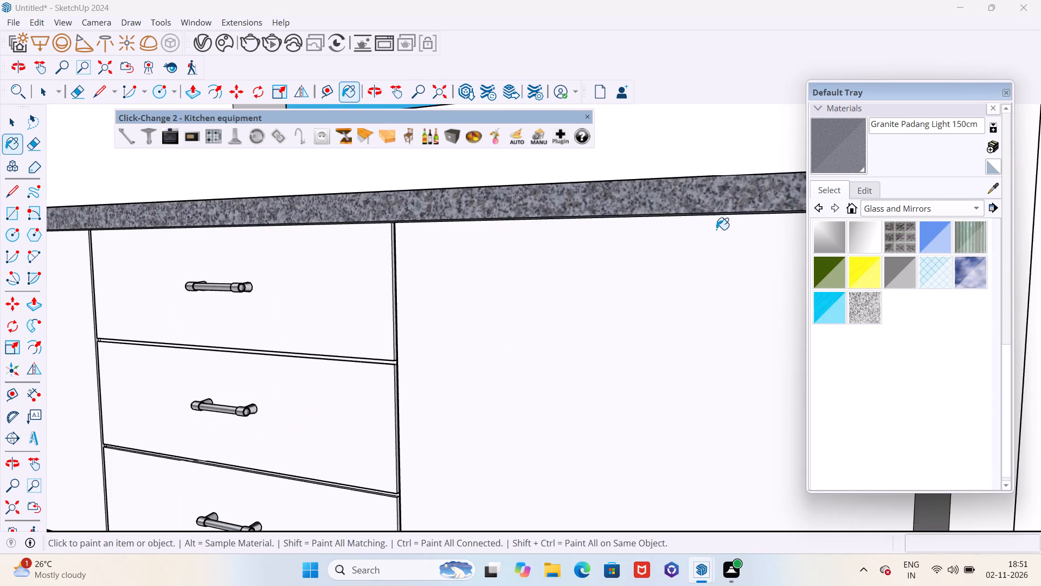
middle_click_drag(717, 230, 728, 166)
scroll(733, 193, "down", 10)
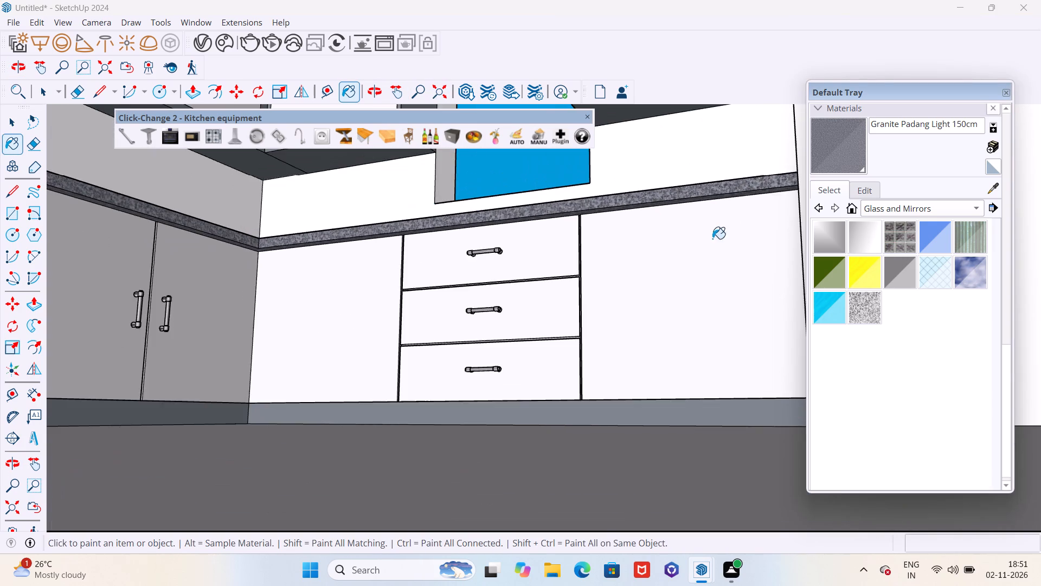
scroll(693, 253, "down", 12)
scroll(575, 328, "down", 19)
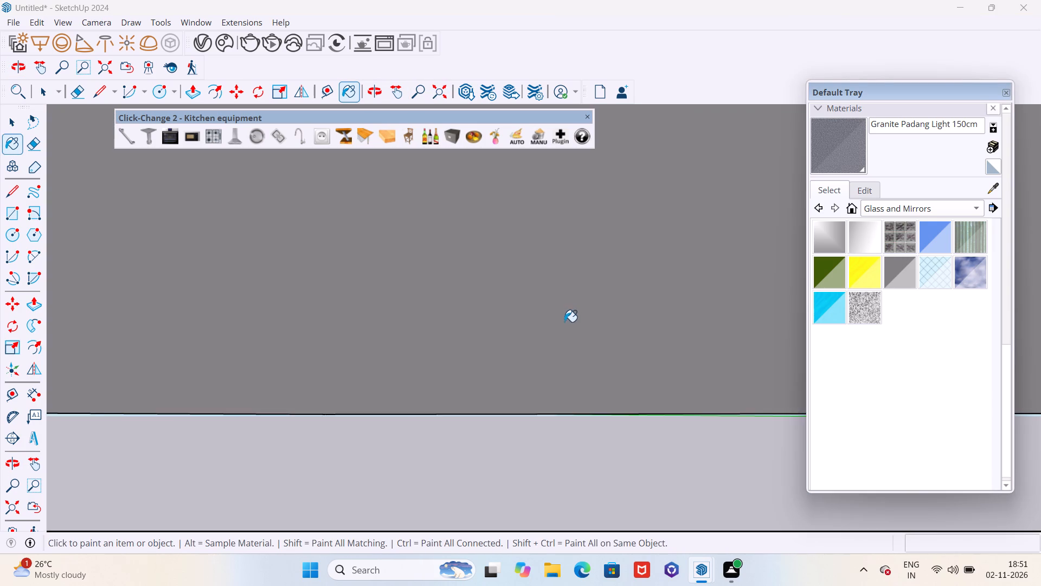
scroll(564, 322, "down", 11)
middle_click_drag(580, 289, 557, 551, "shift")
middle_click_drag(587, 299, 554, 542, "shift")
middle_click_drag(575, 235, 574, 311, "shift")
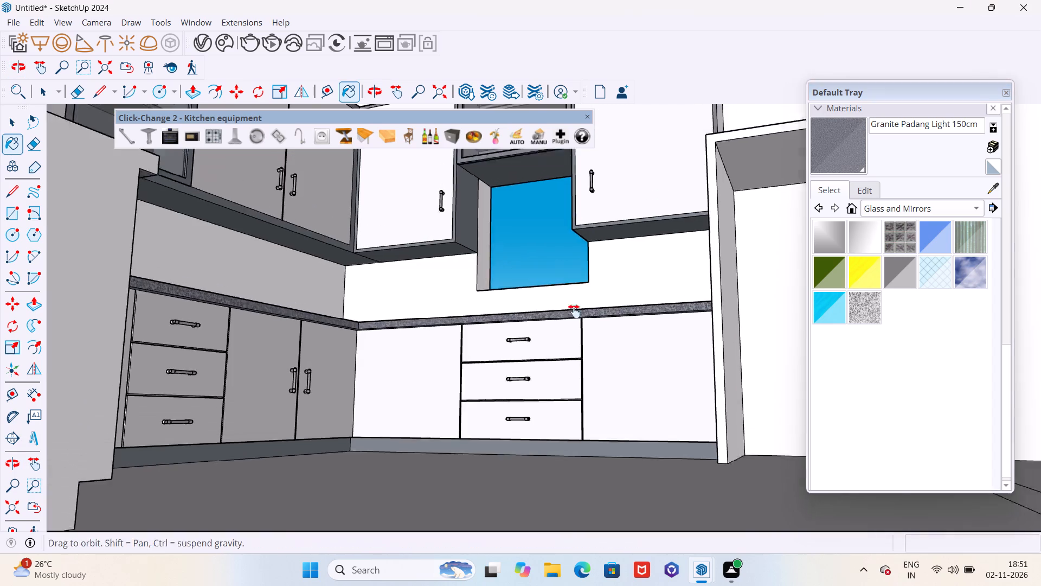
middle_click_drag(574, 311, 574, 340, "shift")
scroll(563, 266, "down", 5)
middle_click_drag(548, 248, 537, 383)
scroll(537, 313, "down", 10)
middle_click_drag(535, 338, 502, 381)
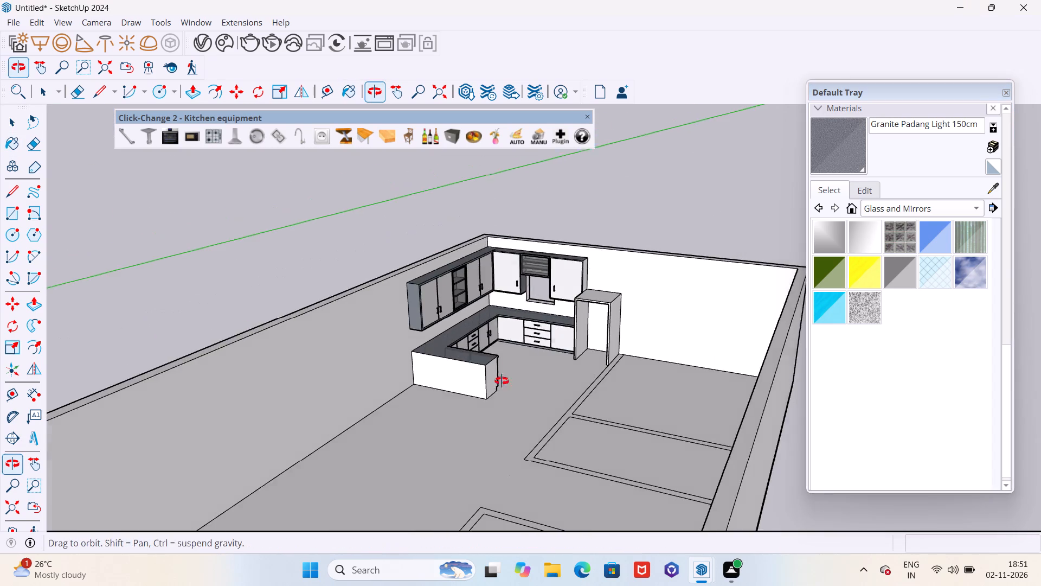
middle_click_drag(502, 381, 425, 484)
scroll(459, 314, "up", 12)
scroll(388, 385, "up", 5)
scroll(326, 423, "up", 6)
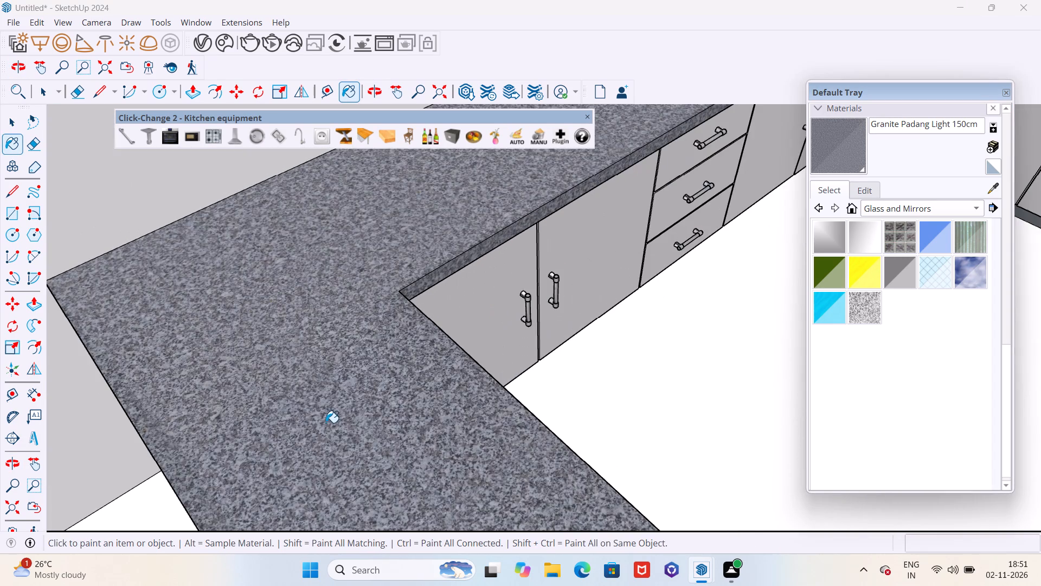
middle_click_drag(331, 410, 373, 305)
scroll(385, 293, "down", 6)
middle_click_drag(380, 311, 414, 282)
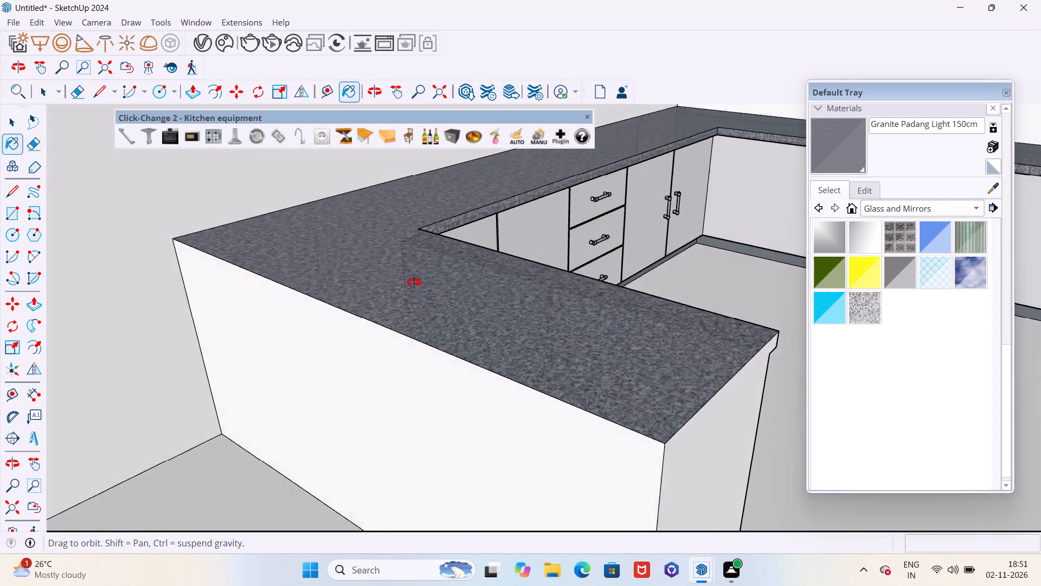
middle_click_drag(414, 282, 455, 256)
scroll(371, 287, "down", 5)
middle_click_drag(367, 303, 431, 301)
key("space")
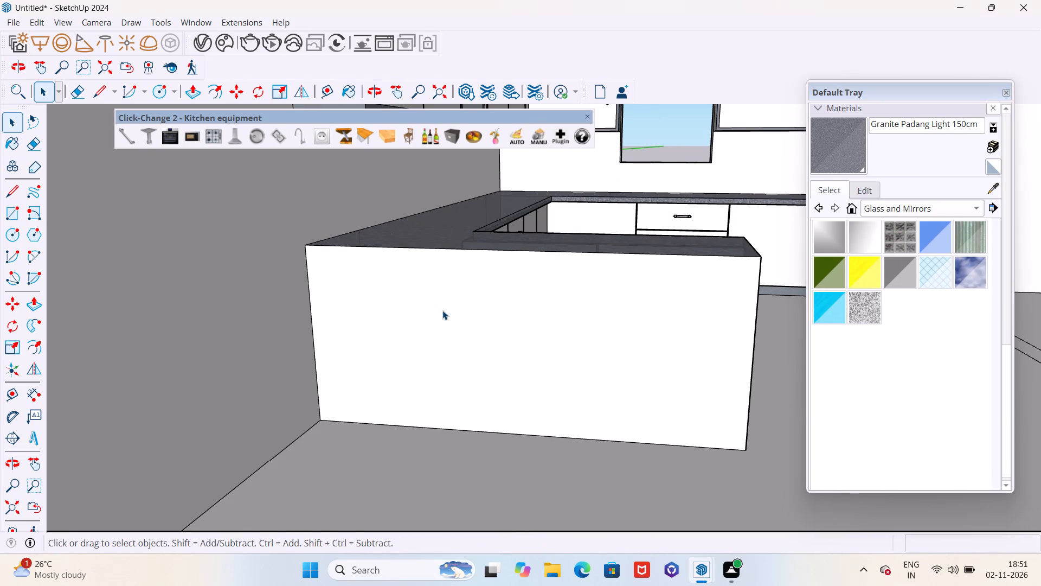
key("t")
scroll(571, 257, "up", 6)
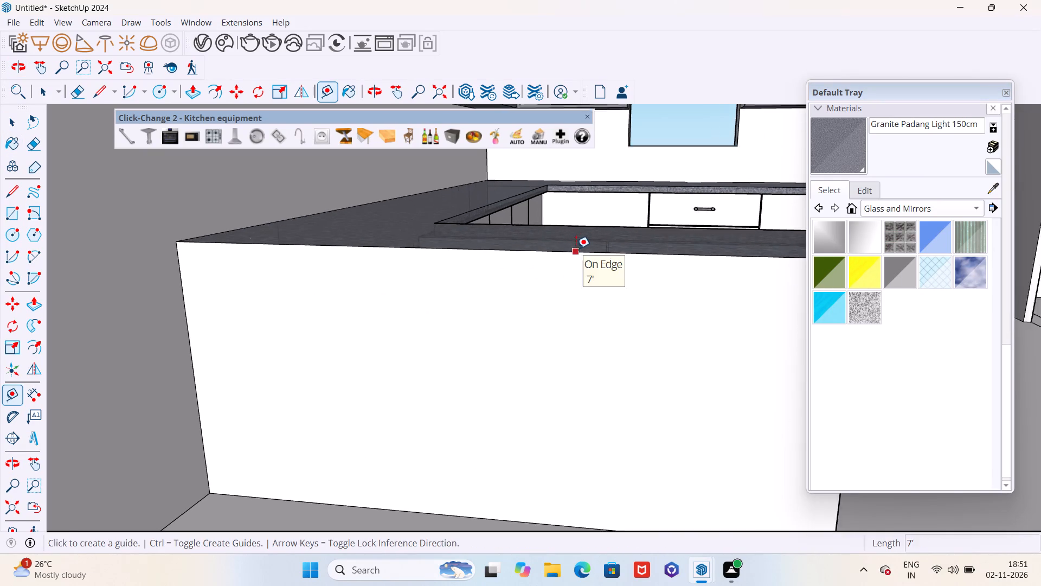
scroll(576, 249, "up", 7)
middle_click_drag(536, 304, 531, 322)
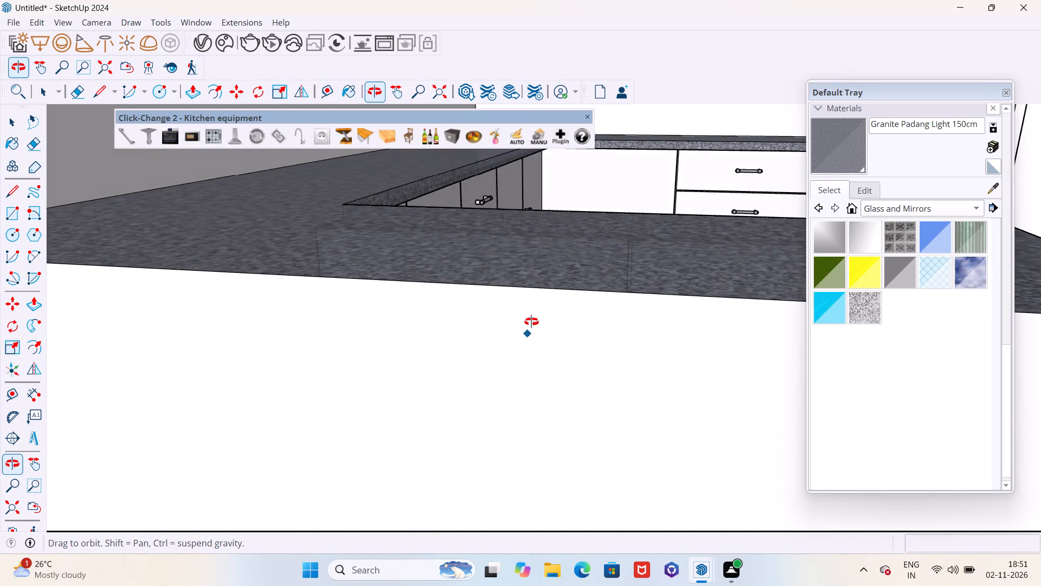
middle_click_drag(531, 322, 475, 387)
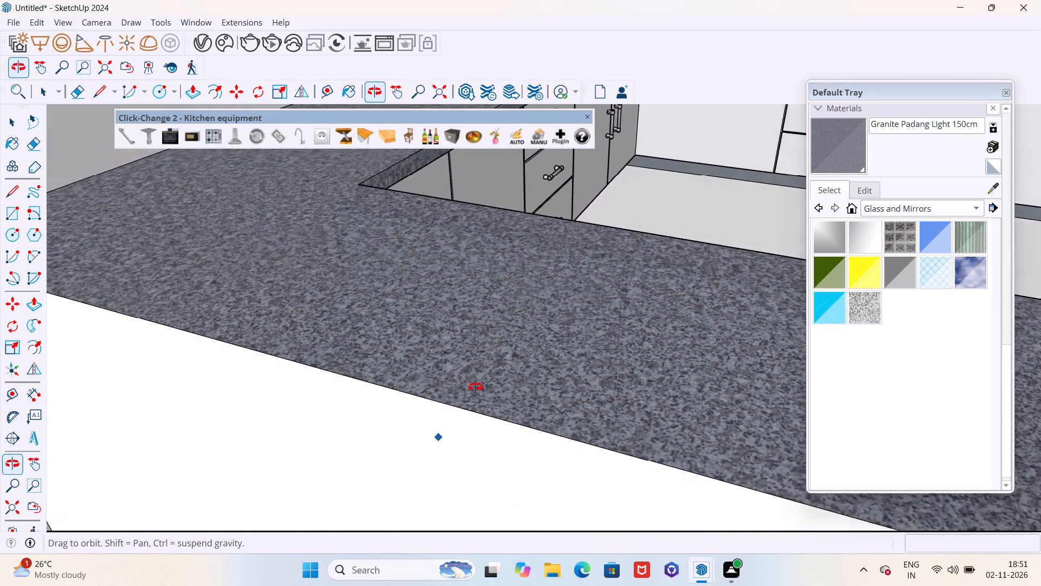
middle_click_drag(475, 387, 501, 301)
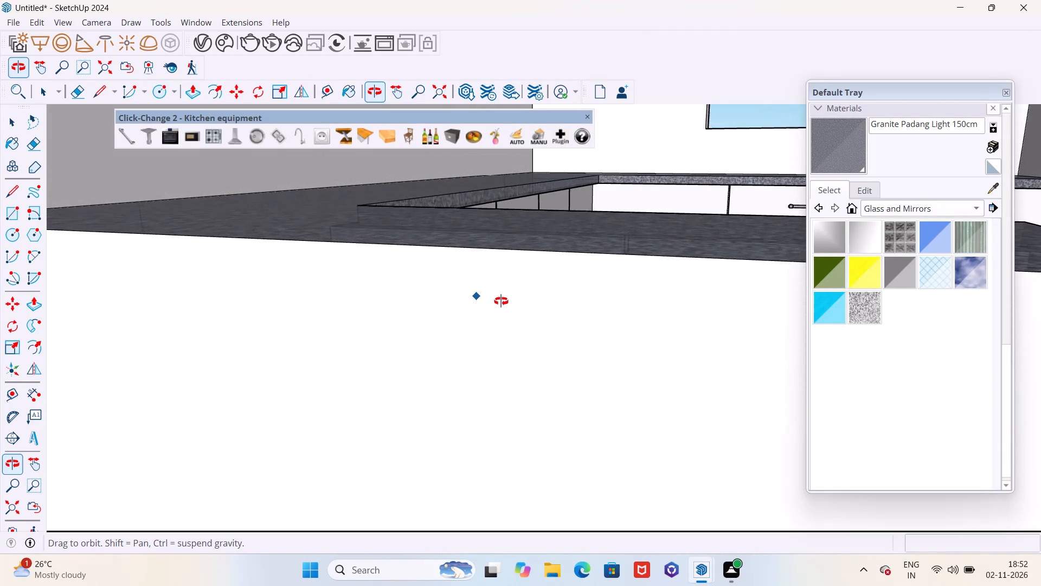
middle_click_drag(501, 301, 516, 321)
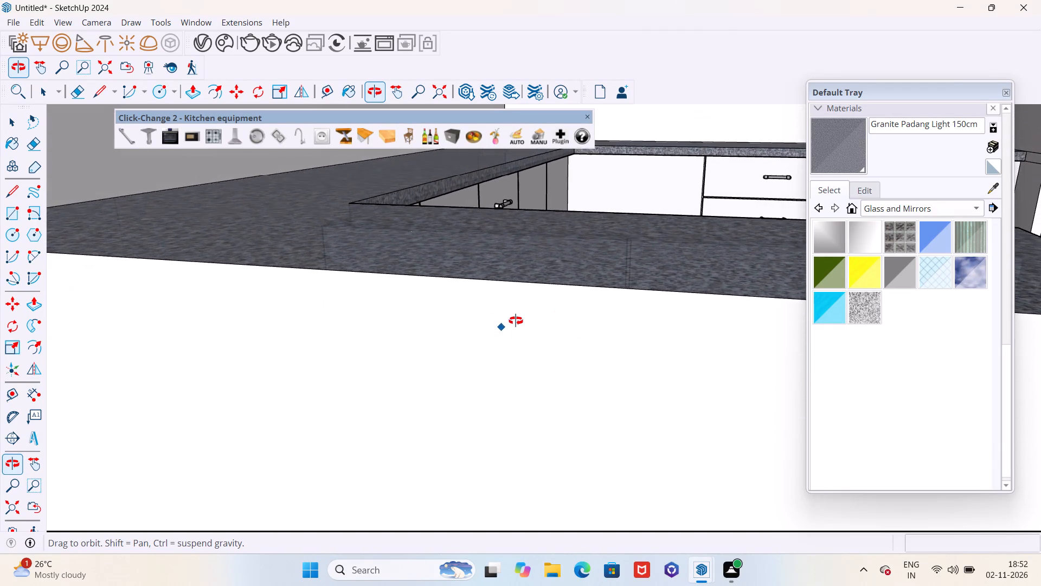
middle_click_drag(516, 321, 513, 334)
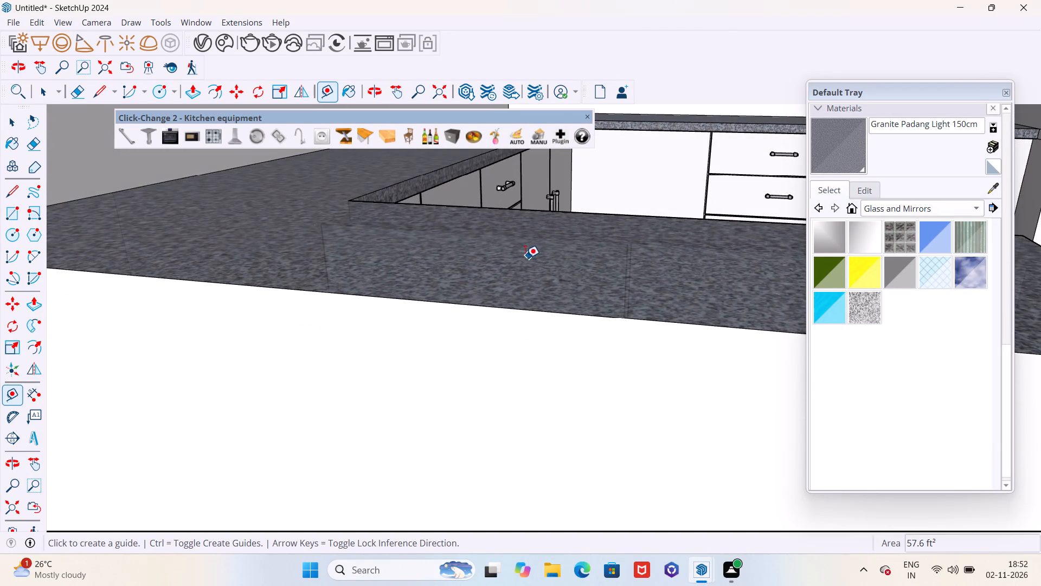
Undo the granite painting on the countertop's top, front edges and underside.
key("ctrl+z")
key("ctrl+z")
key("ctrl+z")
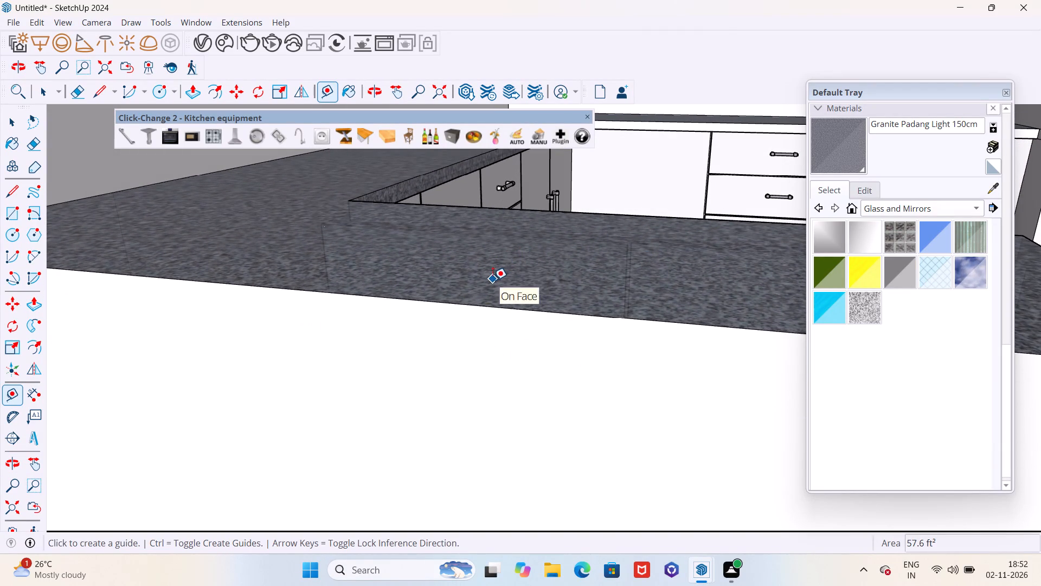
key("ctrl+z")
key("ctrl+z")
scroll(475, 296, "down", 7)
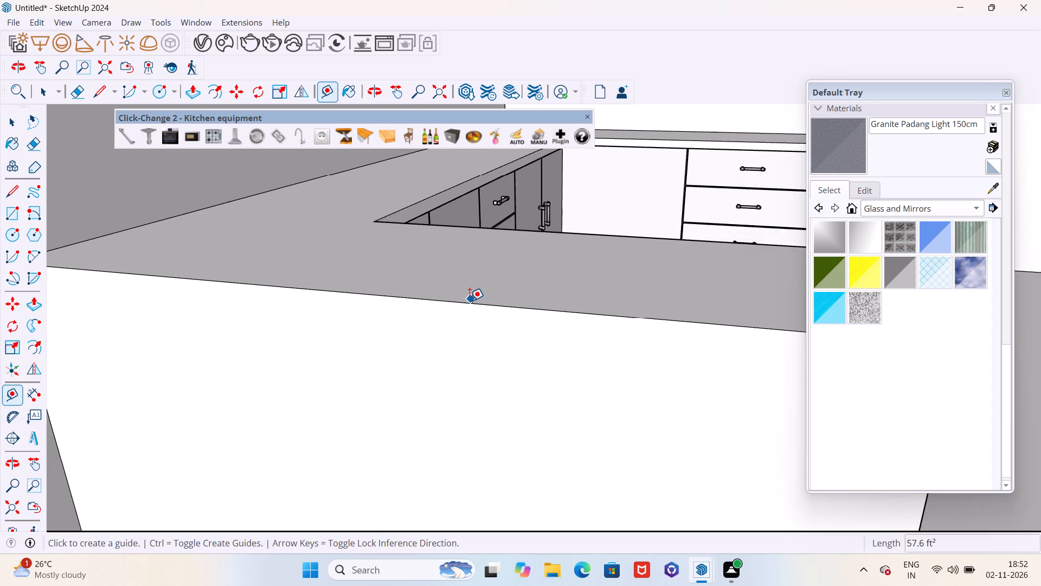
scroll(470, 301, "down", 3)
Reopen the V-Ray settings of Granite Padang Light 150cm and set its Reflection Roughness to 0.02.
left_click(203, 49)
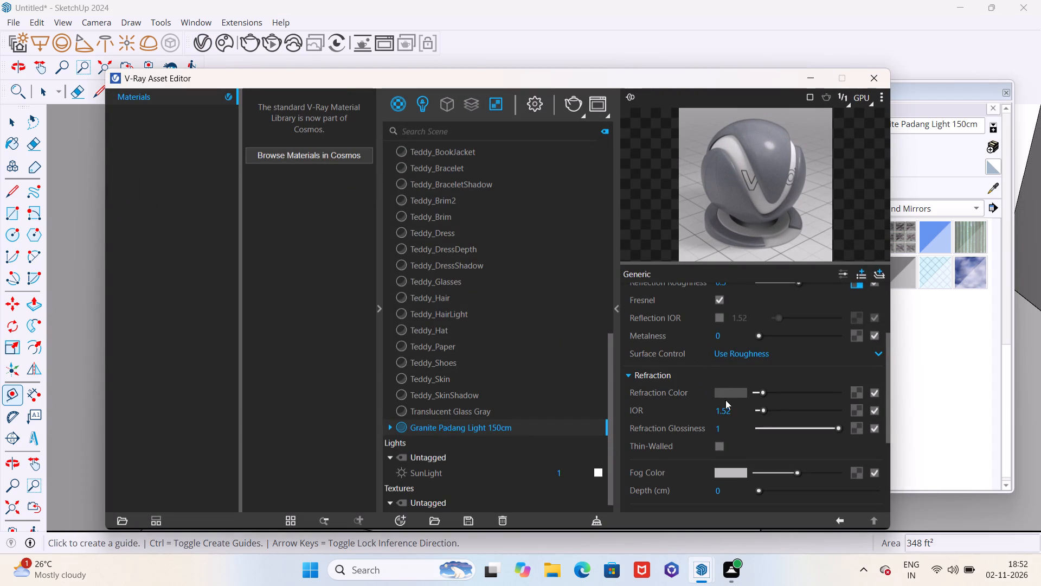
scroll(691, 415, "up", 3)
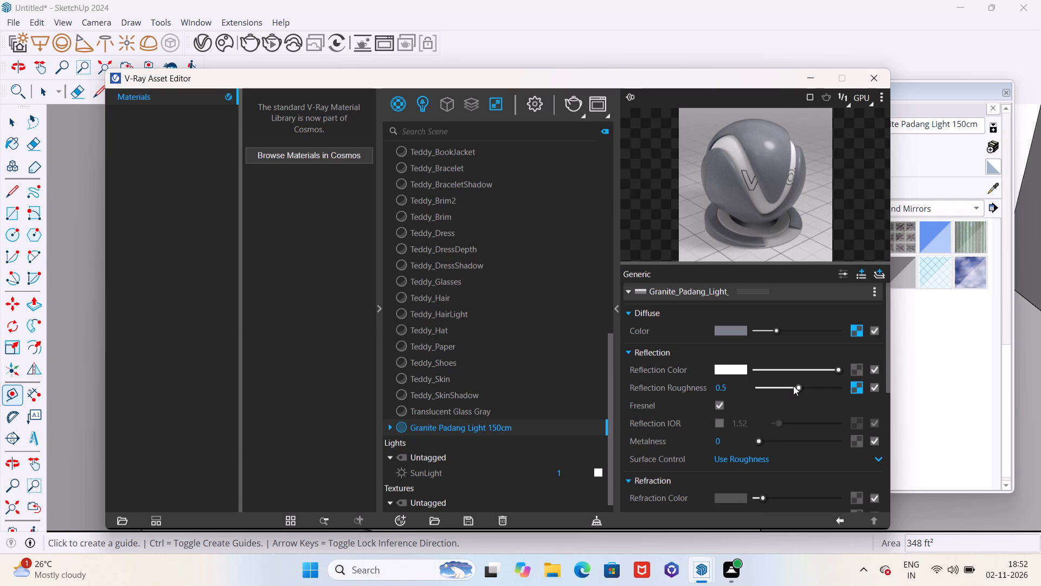
left_click_drag(793, 386, 753, 396)
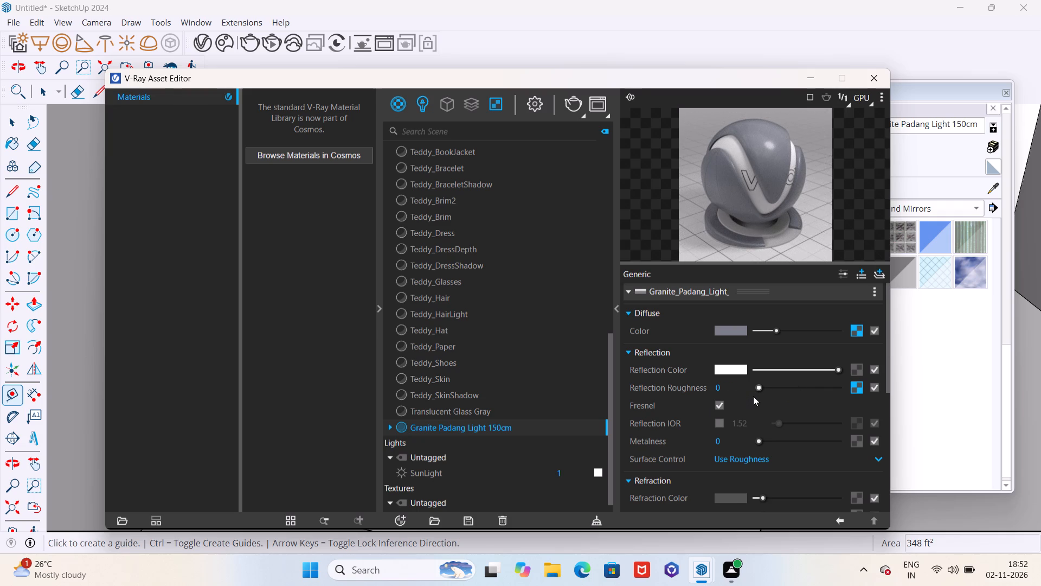
left_click(756, 386)
Darken the Reflection Color of Granite Padang Light 150cm from white to a mid grey.
left_click_drag(838, 370, 778, 374)
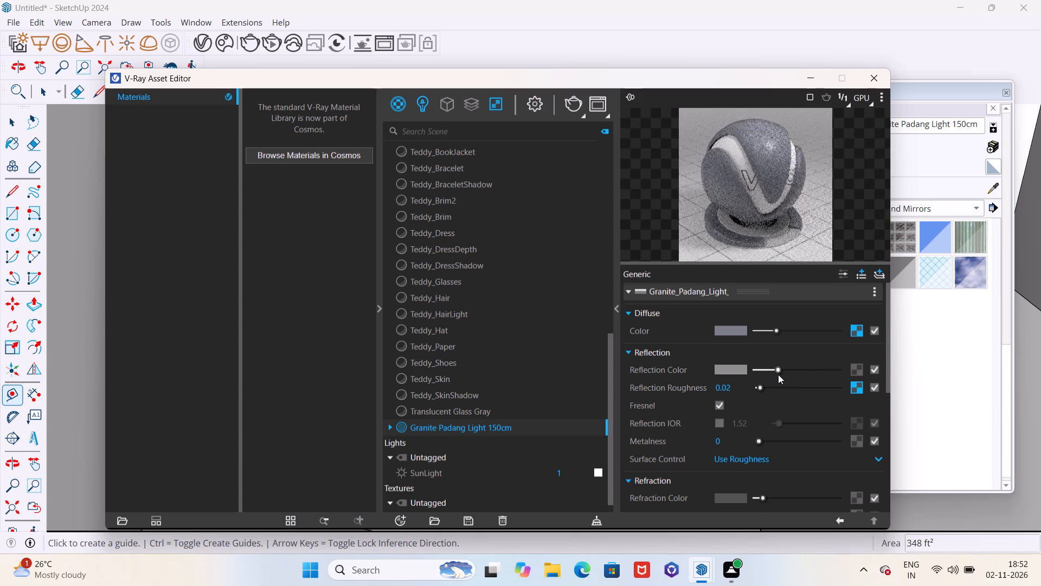
Darken the Reflection Color of Granite Padang Light 150cm slightly further and put the V-Ray Asset Editor away.
left_click_drag(778, 374, 774, 377)
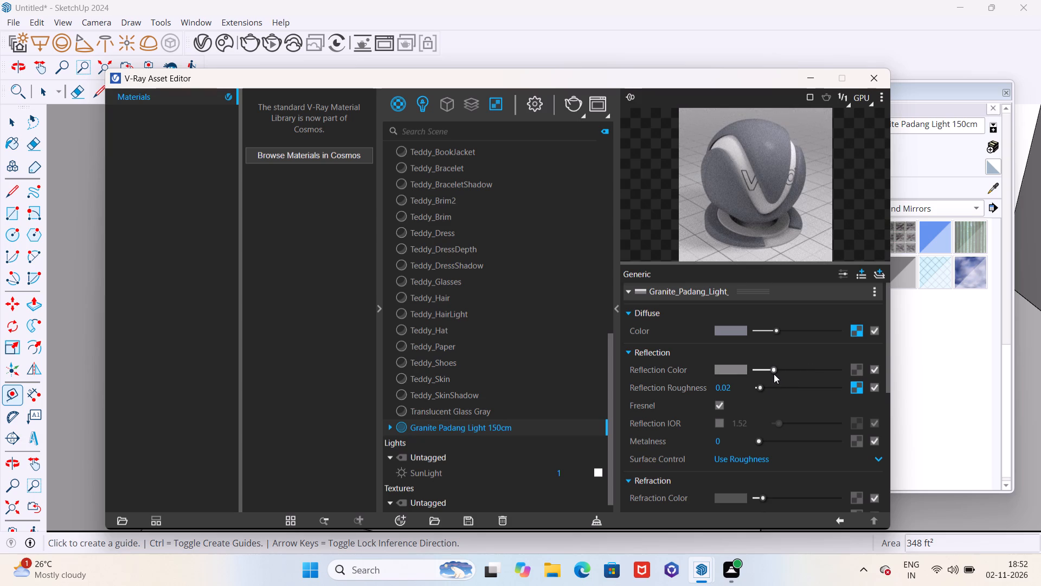
left_click(548, 424)
left_click(548, 424)
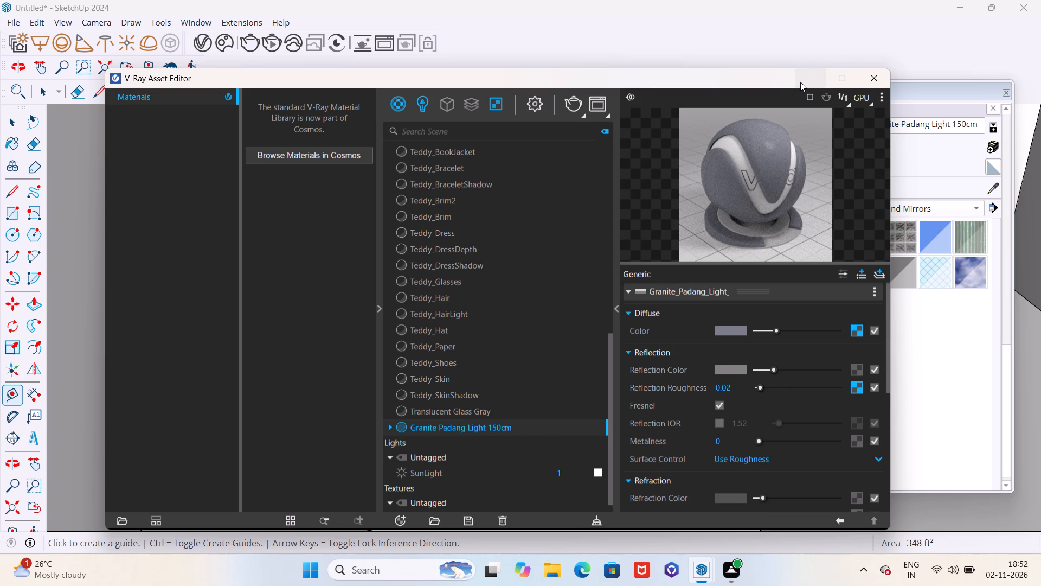
left_click(800, 82)
Paint the countertop's top surface with Granite Padang Light 150cm and check its grain up close.
left_click(837, 148)
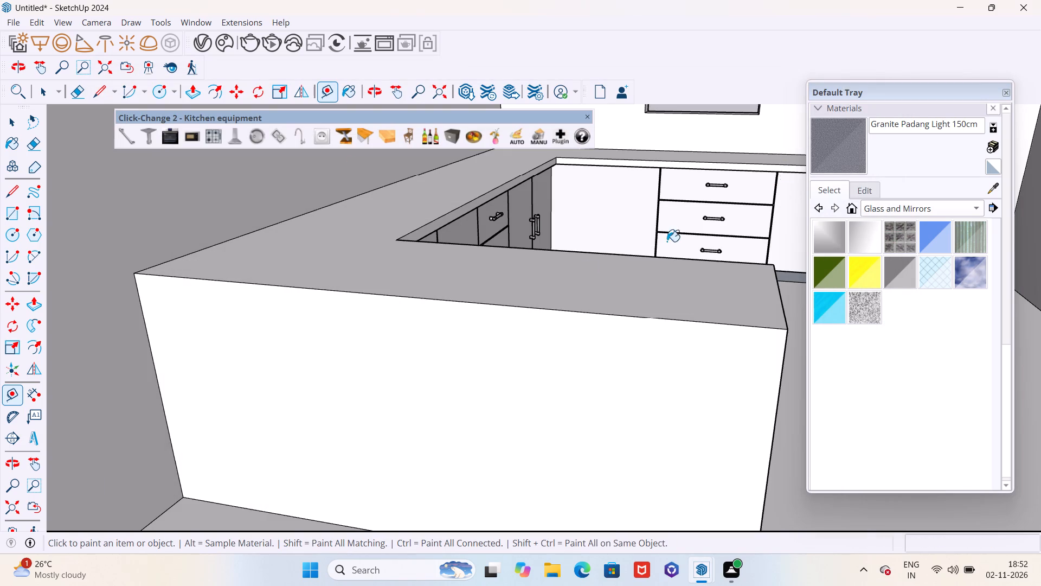
scroll(517, 294, "up", 5)
left_click(517, 279)
scroll(497, 305, "down", 4)
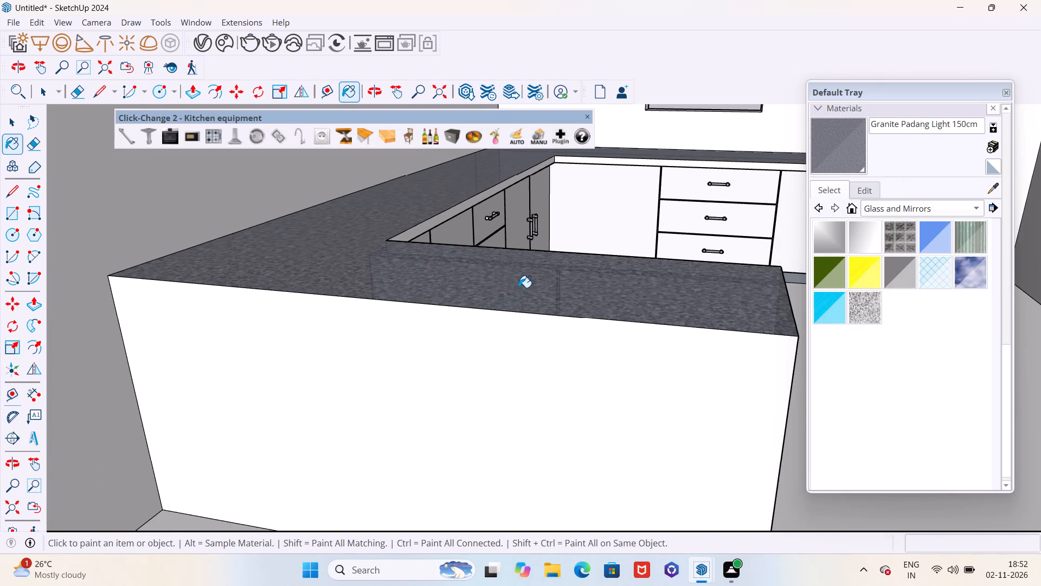
middle_click_drag(519, 288, 498, 348)
scroll(592, 341, "up", 5)
scroll(527, 357, "up", 4)
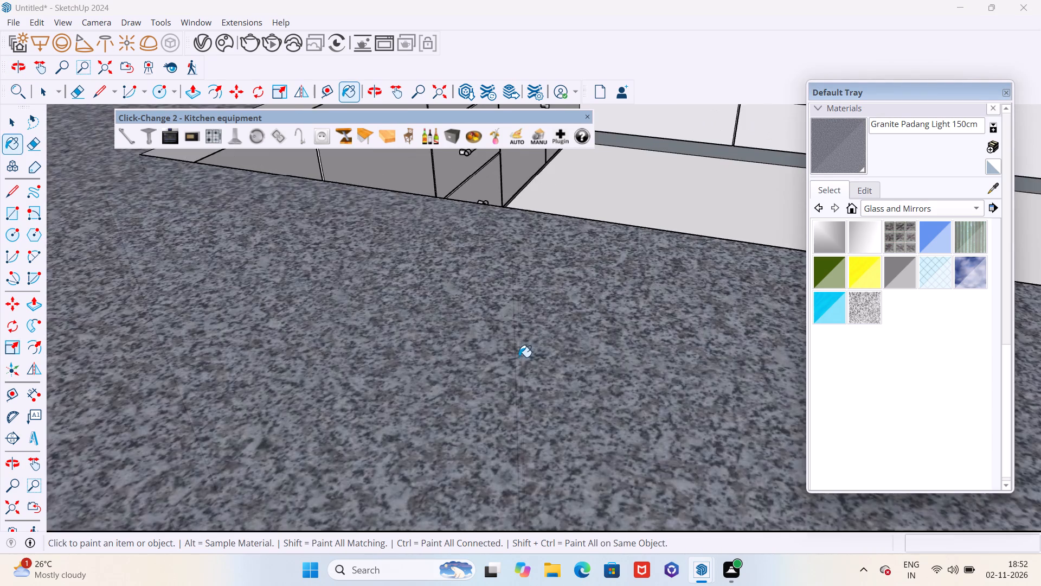
scroll(519, 357, "up", 9)
middle_click_drag(524, 339, 507, 296)
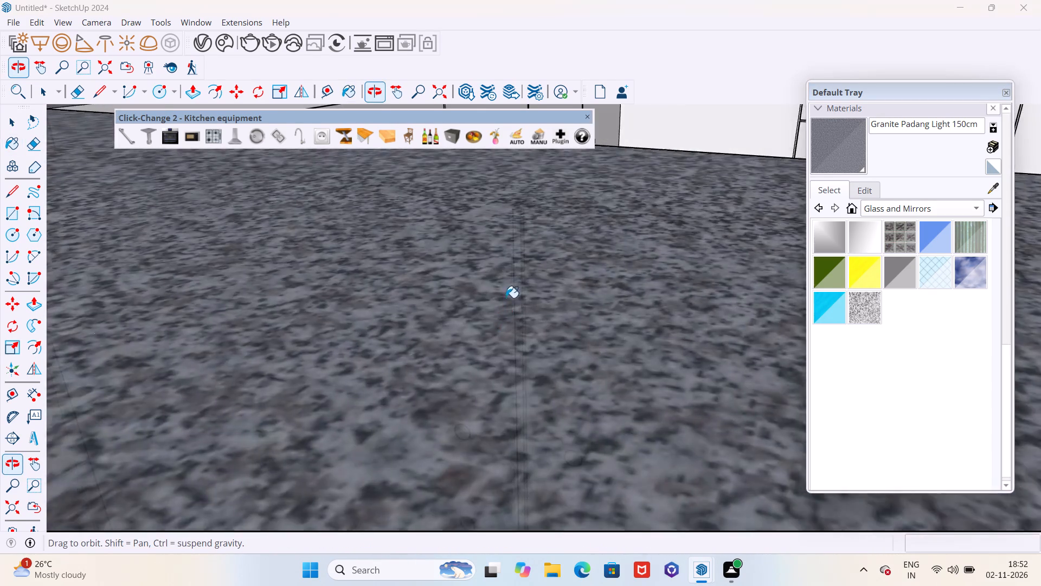
scroll(506, 281, "down", 20)
scroll(506, 281, "down", 4)
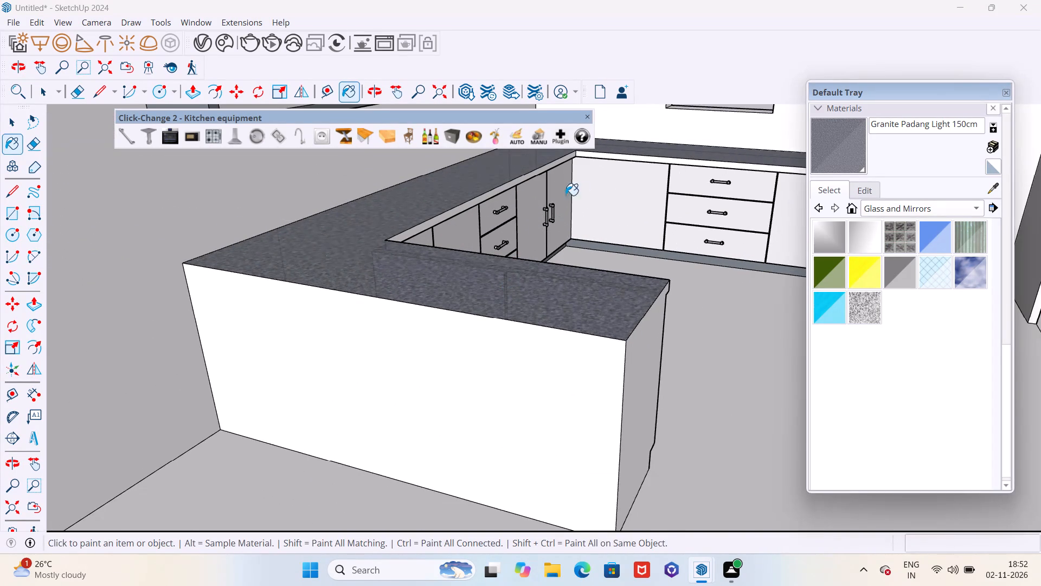
Paint the countertop's inner front edges above the base cabinets with Granite Padang Light 150cm.
scroll(541, 195, "up", 5)
scroll(480, 192, "up", 5)
left_click(462, 189)
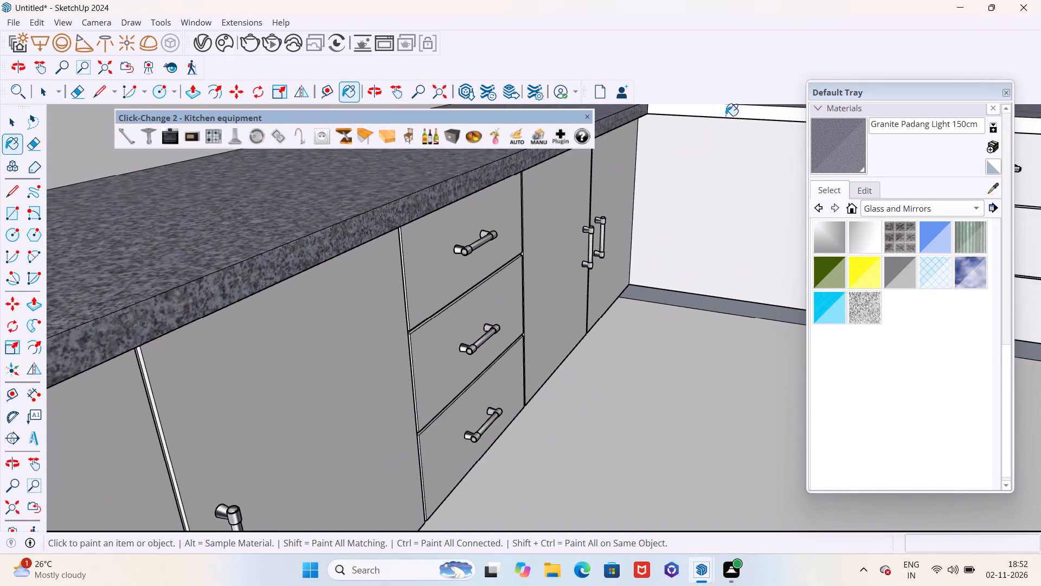
left_click(727, 116)
scroll(569, 206, "down", 12)
middle_click_drag(573, 210, 169, 245)
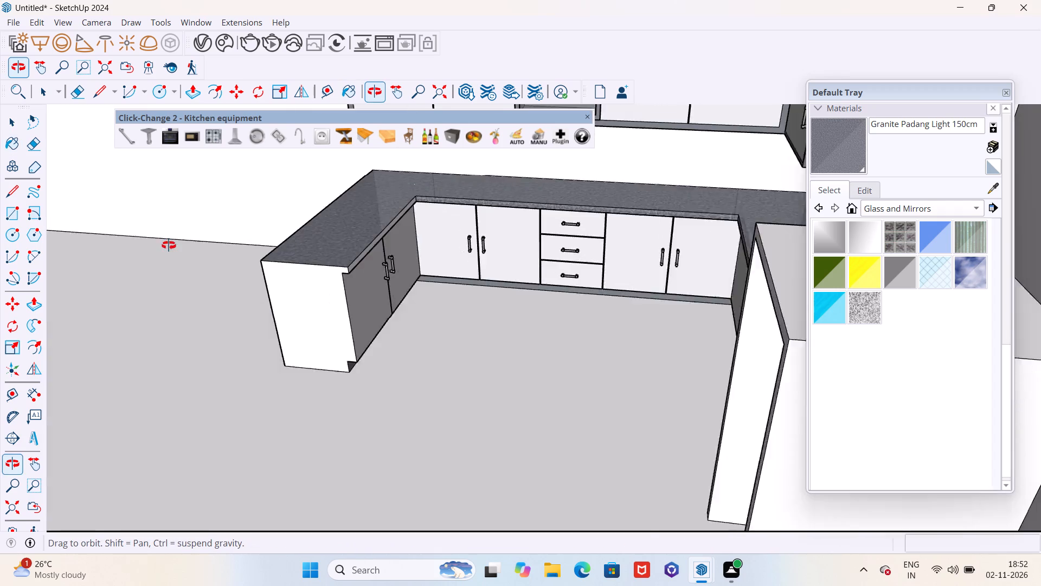
middle_click_drag(169, 245, 162, 245)
scroll(319, 239, "up", 11)
left_click(355, 258)
Paint the underside of the countertop's overhang with Granite Padang Light 150cm.
middle_click_drag(330, 280, 392, 260)
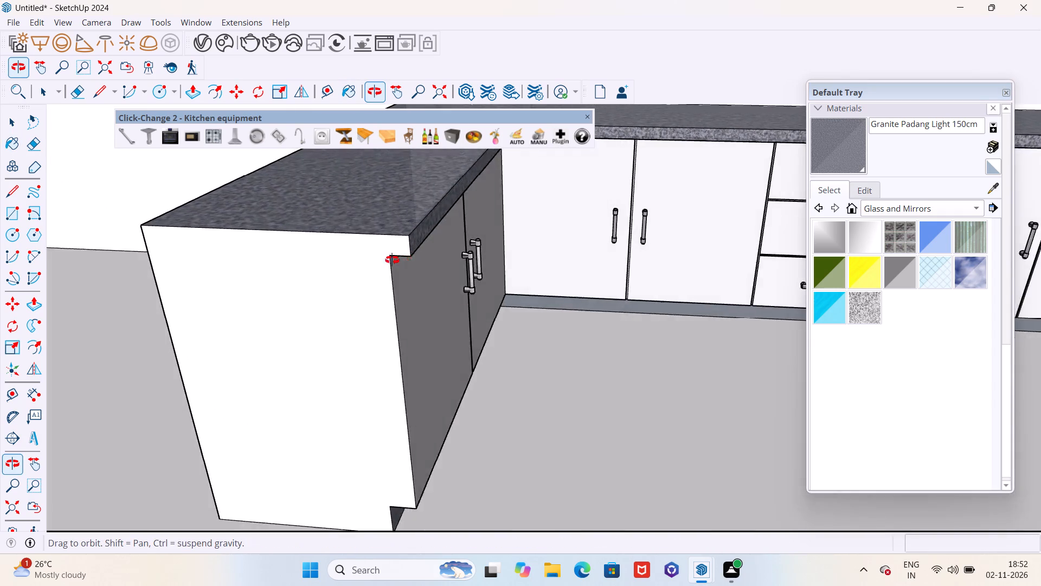
middle_click_drag(392, 260, 431, 264)
scroll(412, 272, "up", 4)
scroll(410, 275, "down", 1)
middle_click_drag(429, 289, 451, 275)
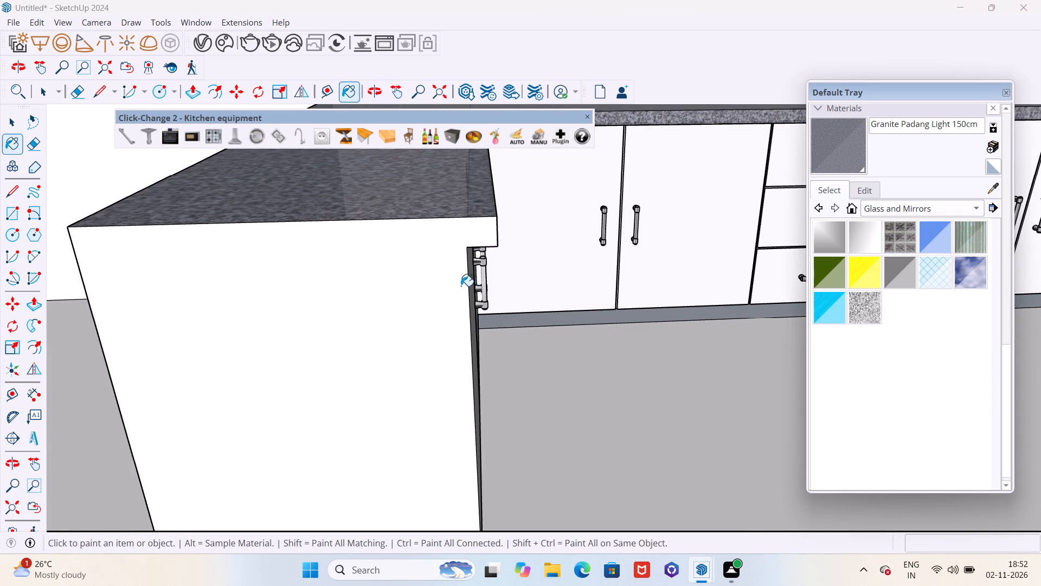
middle_click_drag(451, 282, 401, 192)
scroll(462, 169, "up", 4)
left_click(462, 169)
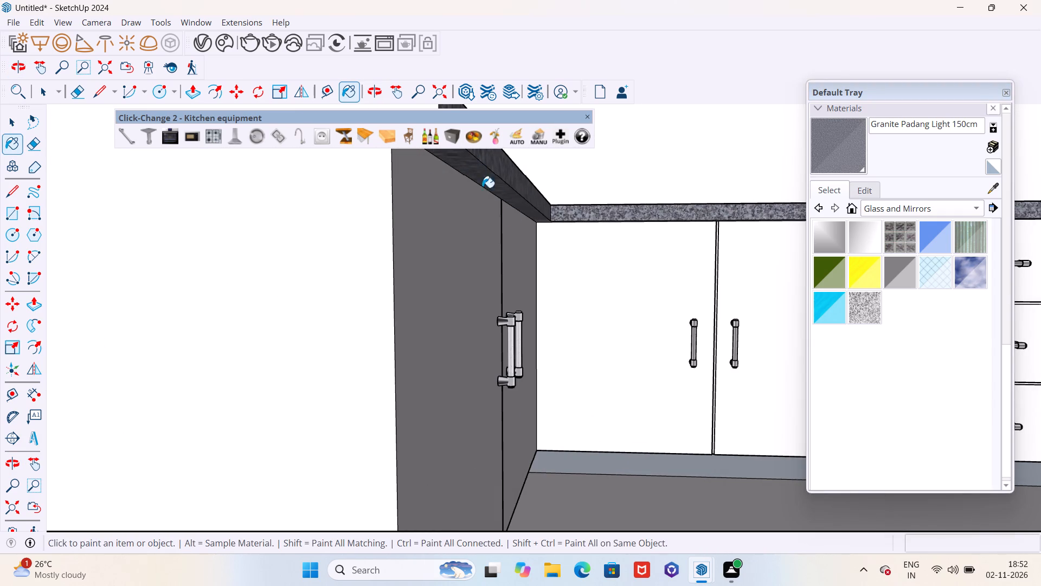
Render an angled overview of the kitchen in V-Ray and examine the granite countertops in the render.
middle_click_drag(511, 231, 530, 329)
scroll(593, 377, "down", 9)
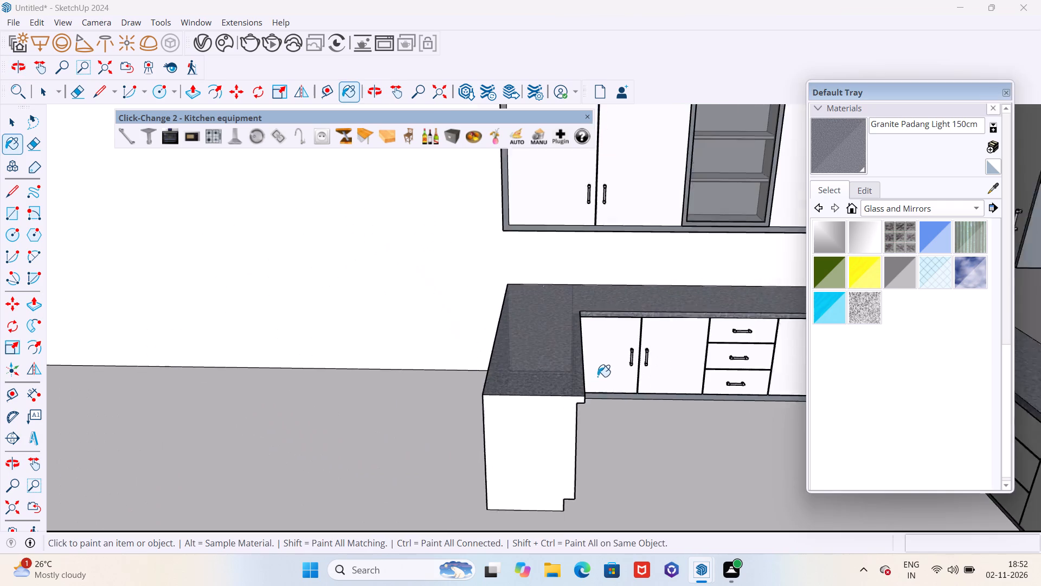
scroll(597, 377, "down", 2)
middle_click_drag(543, 418, 599, 416)
key("space")
middle_click_drag(349, 338, 512, 384)
scroll(388, 421, "down", 6)
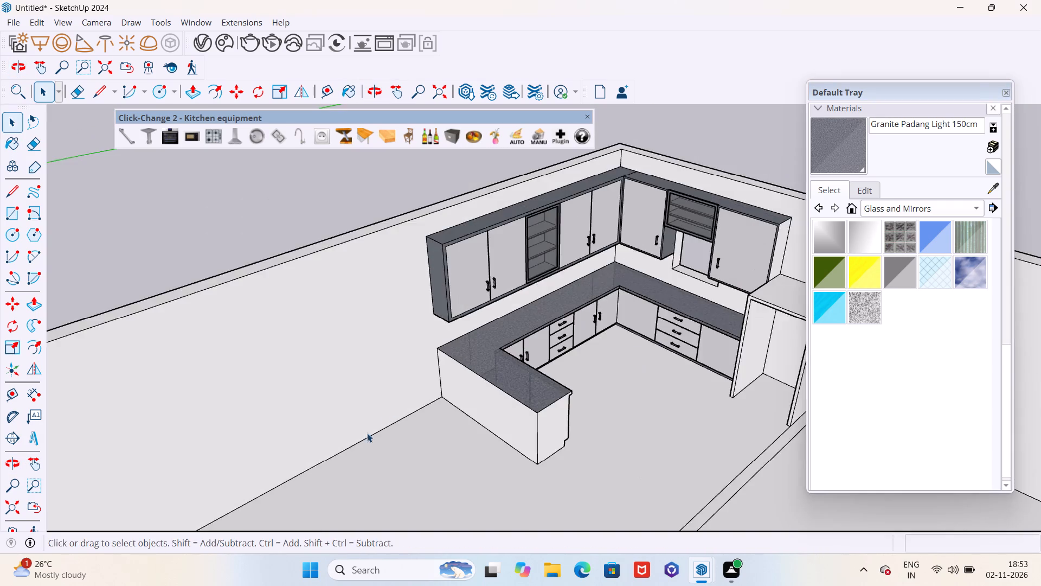
middle_click_drag(400, 399, 445, 378)
scroll(633, 337, "up", 6)
middle_click_drag(566, 342, 601, 332)
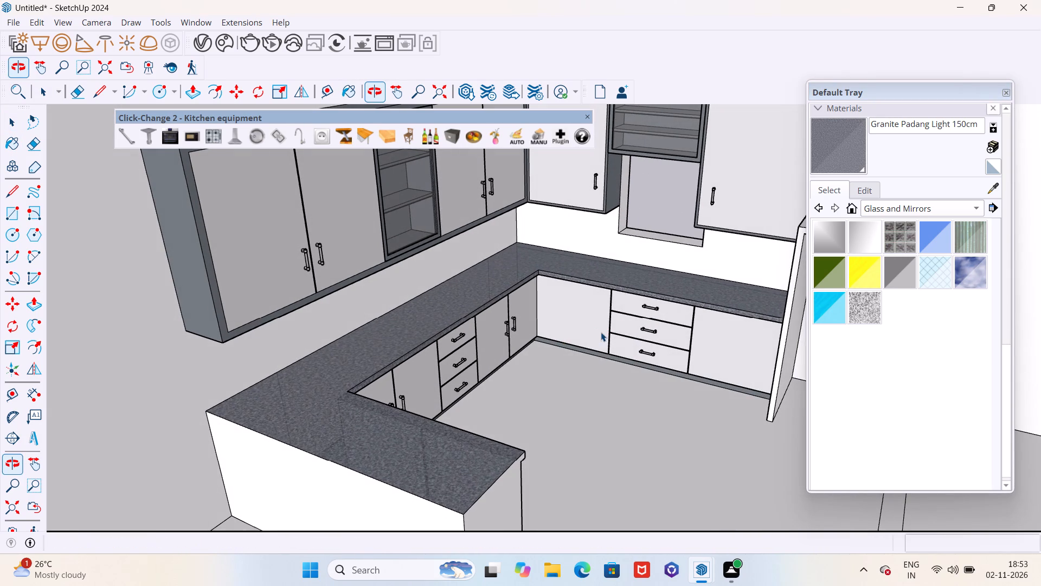
left_click(249, 41)
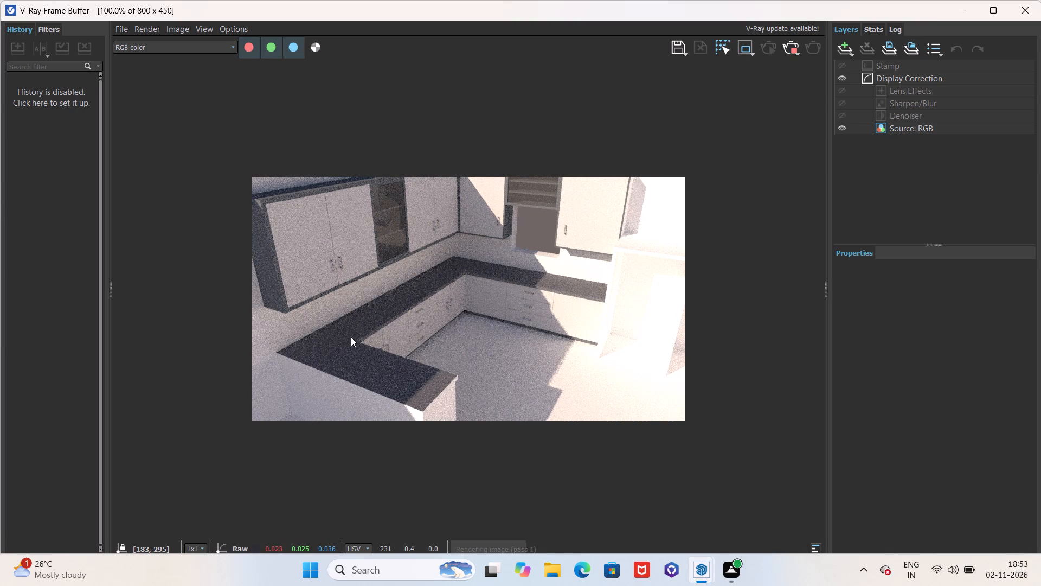
scroll(351, 337, "up", 4)
scroll(399, 329, "down", 3)
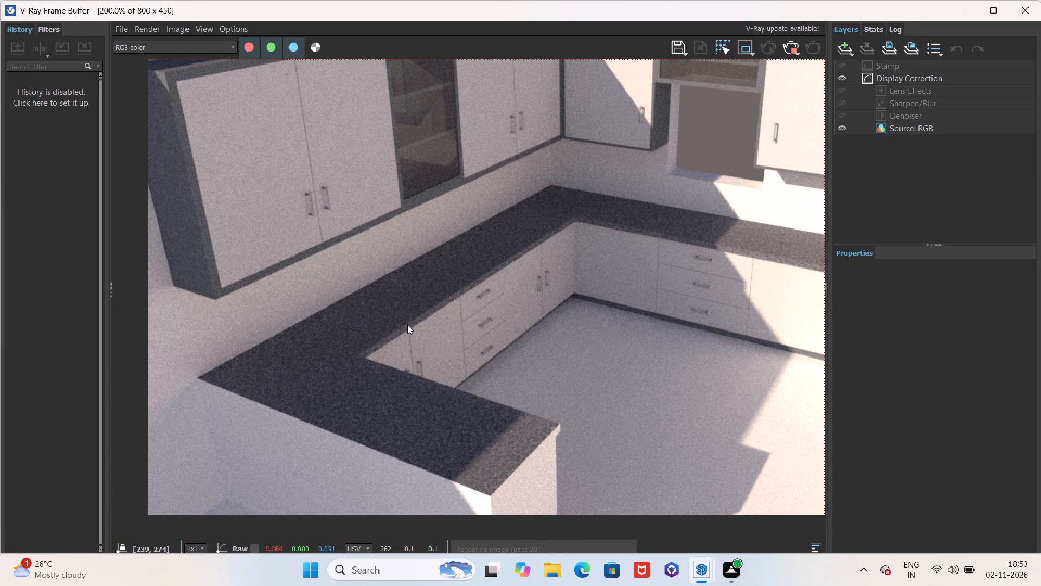
scroll(407, 324, "down", 1)
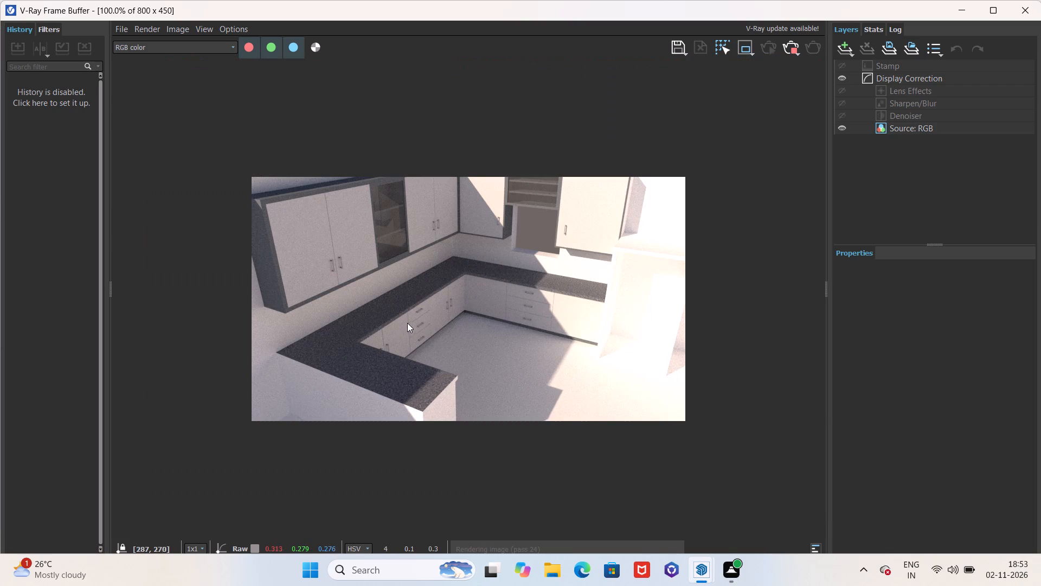
left_click(1024, 9)
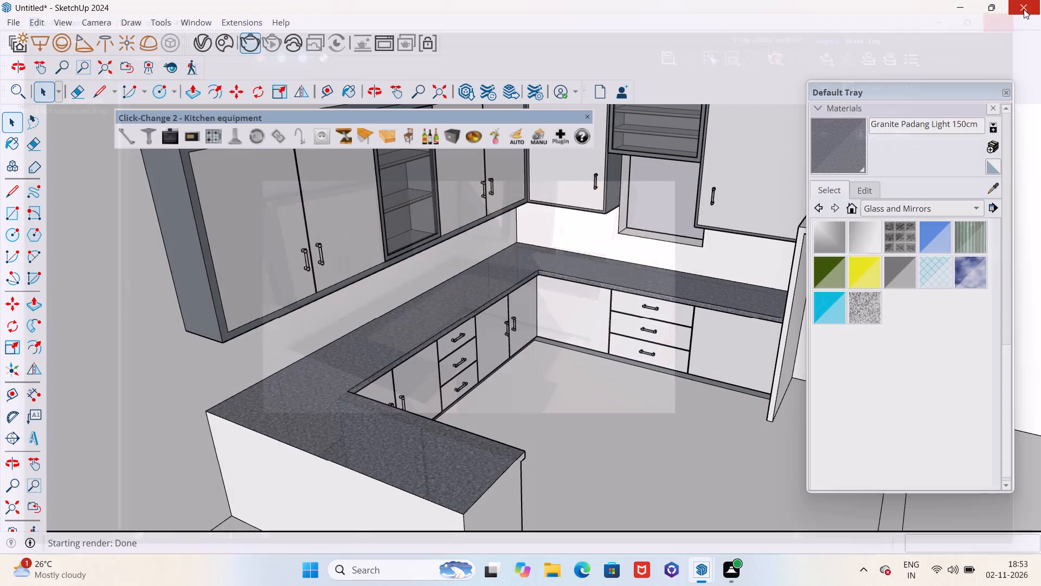
Draw a 2' line across the peninsula's end panel from the overhang's lower corner, marking off the countertop's thickness.
scroll(542, 186, "down", 3)
middle_click_drag(519, 238, 586, 190)
key("t")
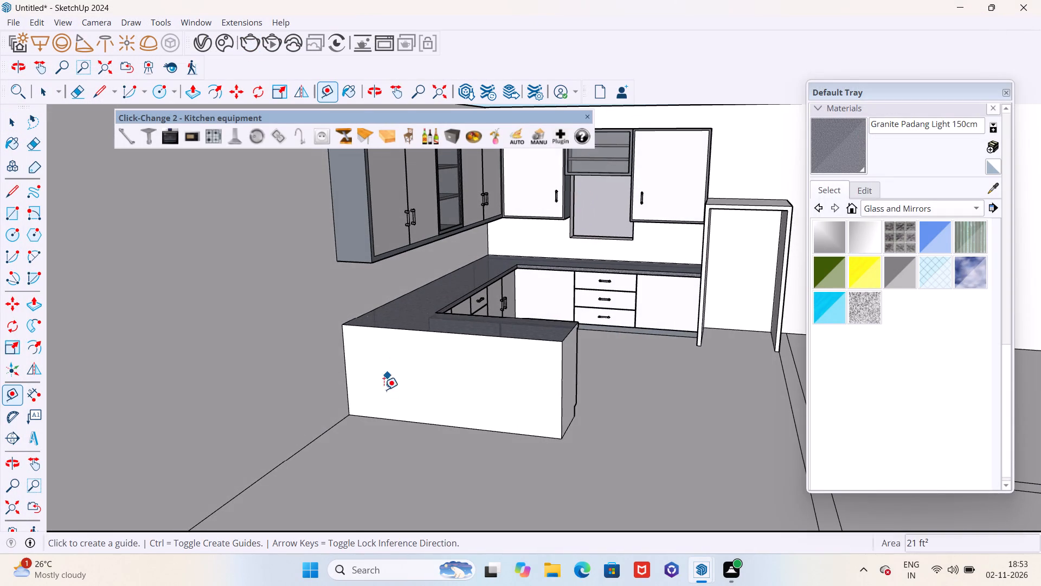
scroll(383, 396, "up", 4)
scroll(497, 326, "up", 3)
key("space")
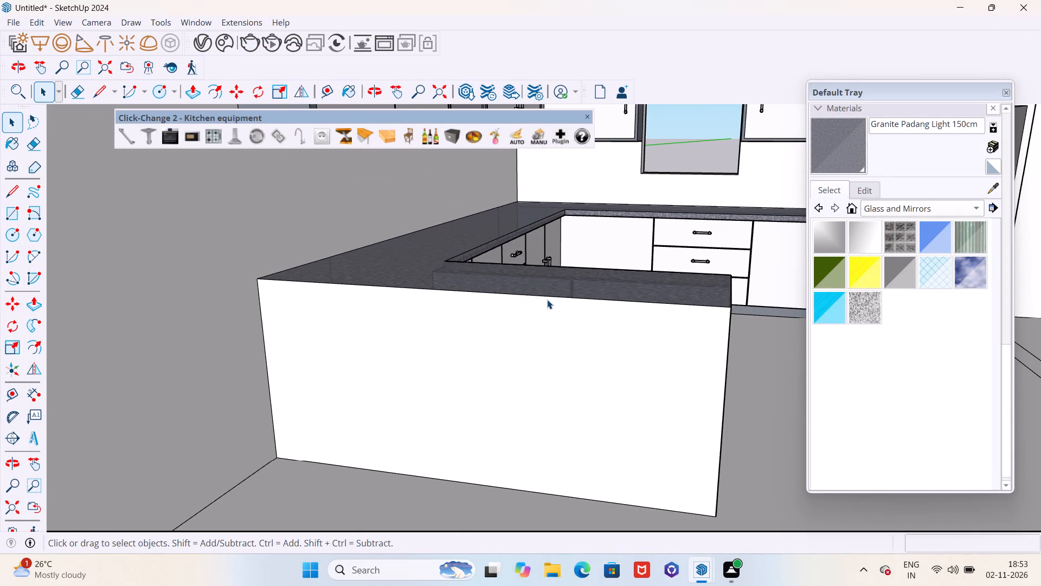
left_click(549, 298)
middle_click_drag(539, 319, 526, 322)
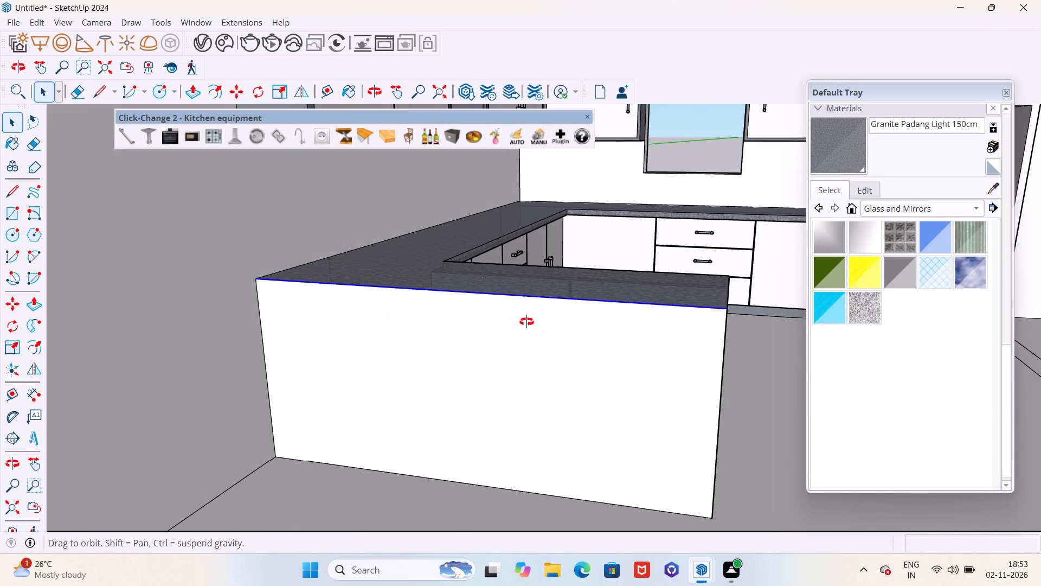
middle_click_drag(526, 322, 349, 348)
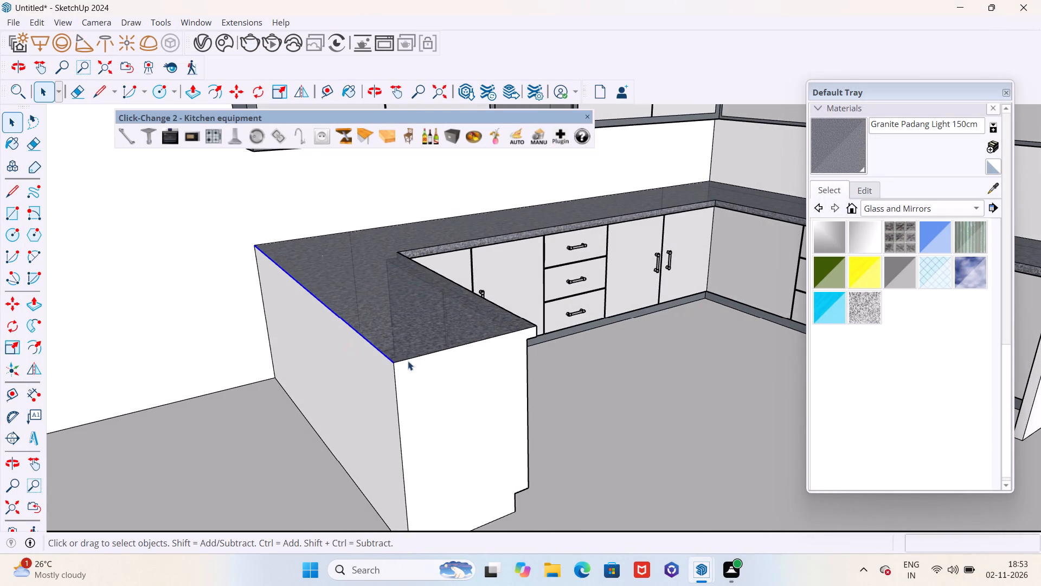
scroll(409, 361, "up", 3)
key("l")
scroll(546, 358, "up", 5)
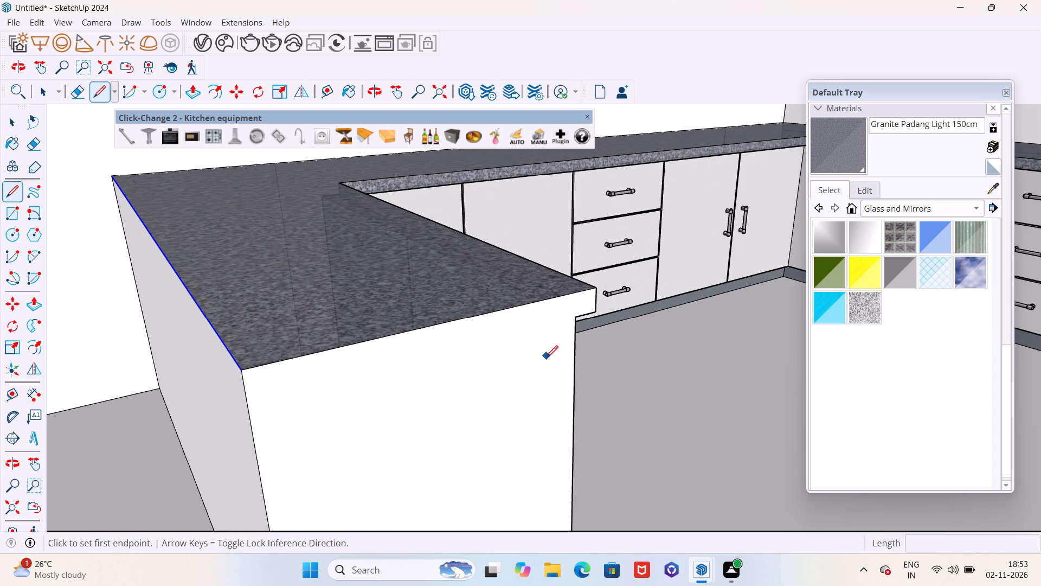
left_click(576, 319)
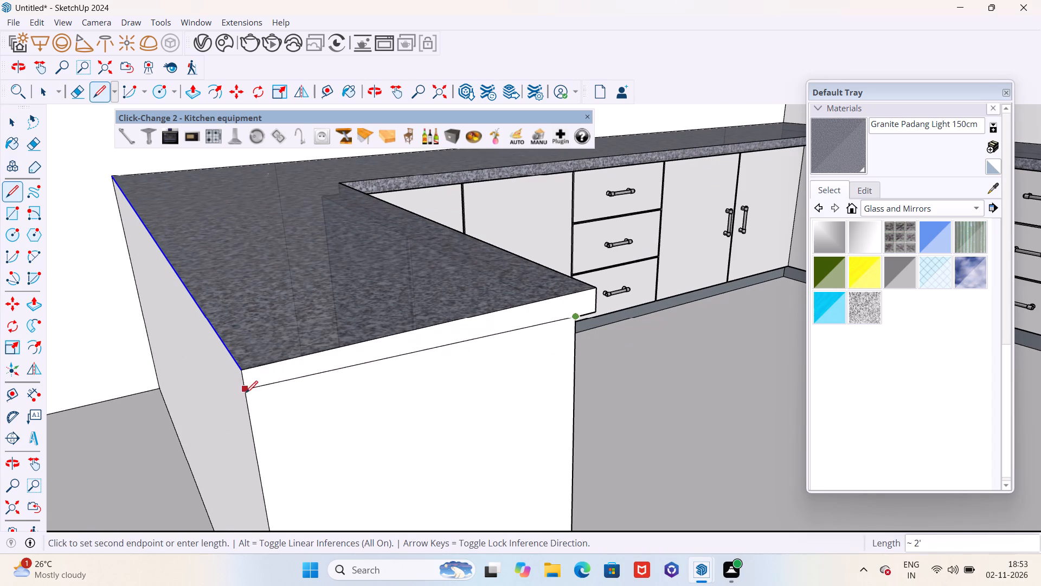
left_click(246, 403)
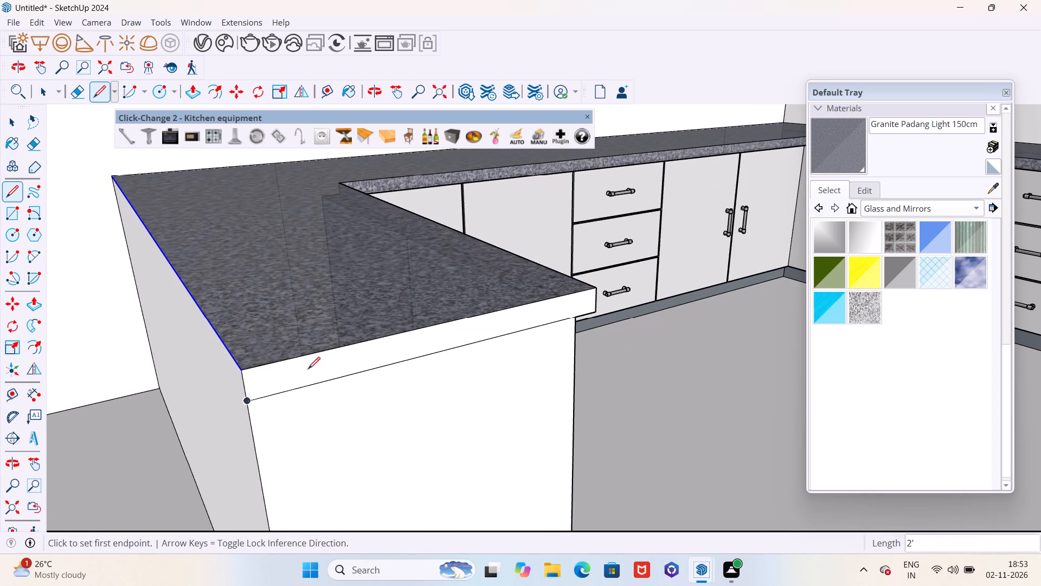
Paint the countertop-edge strip on the peninsula's end panel with Granite Padang Light 150cm.
left_click(840, 150)
left_click(490, 330)
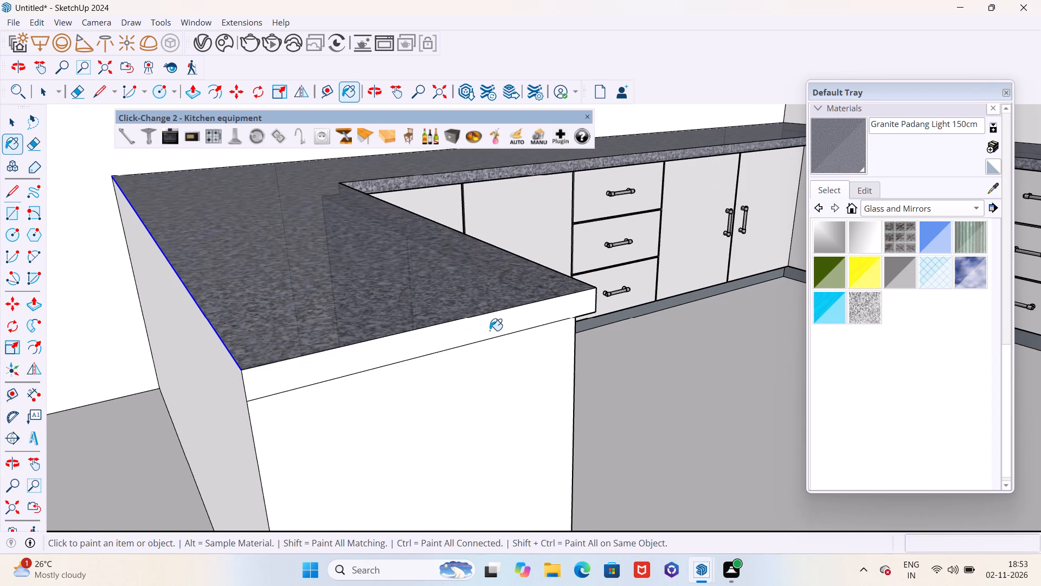
Draw a line about 7' long across the peninsula's outer back panel, marking off the countertop's thickness.
scroll(626, 312, "down", 4)
middle_click_drag(484, 350, 583, 341)
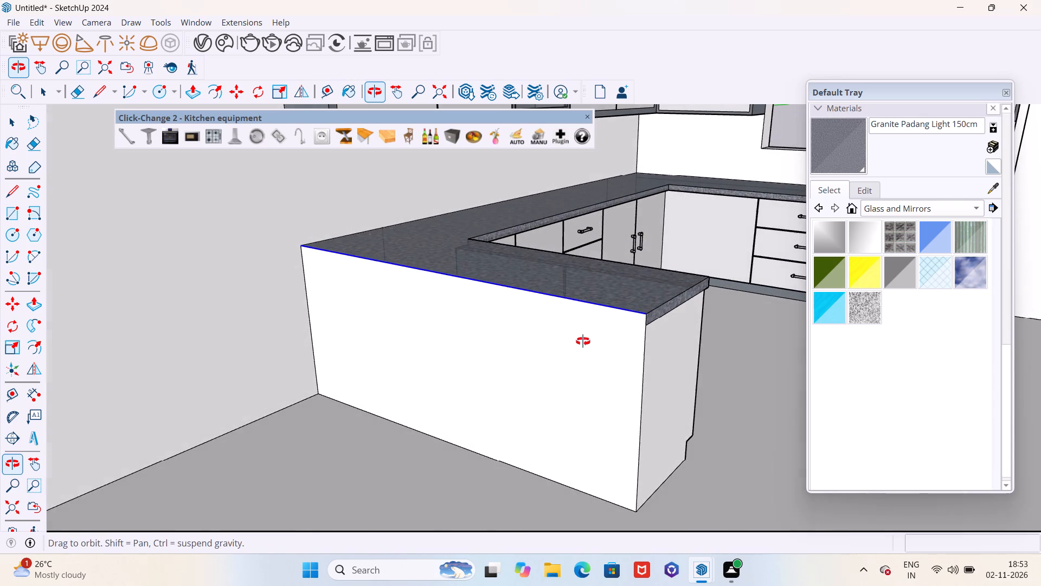
middle_click_drag(583, 341, 583, 345)
scroll(636, 313, "up", 4)
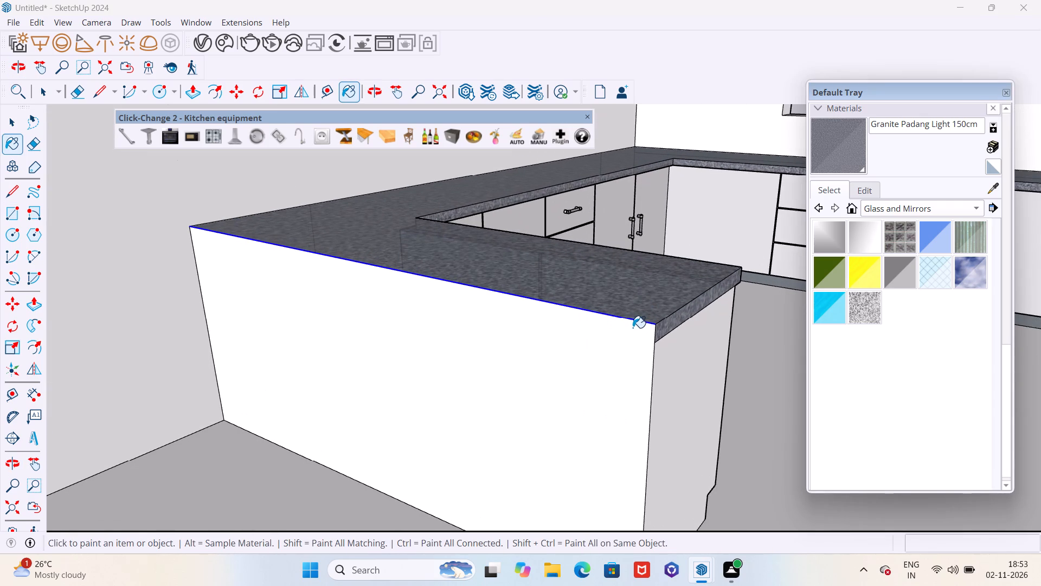
middle_click_drag(565, 339, 595, 339)
key("l")
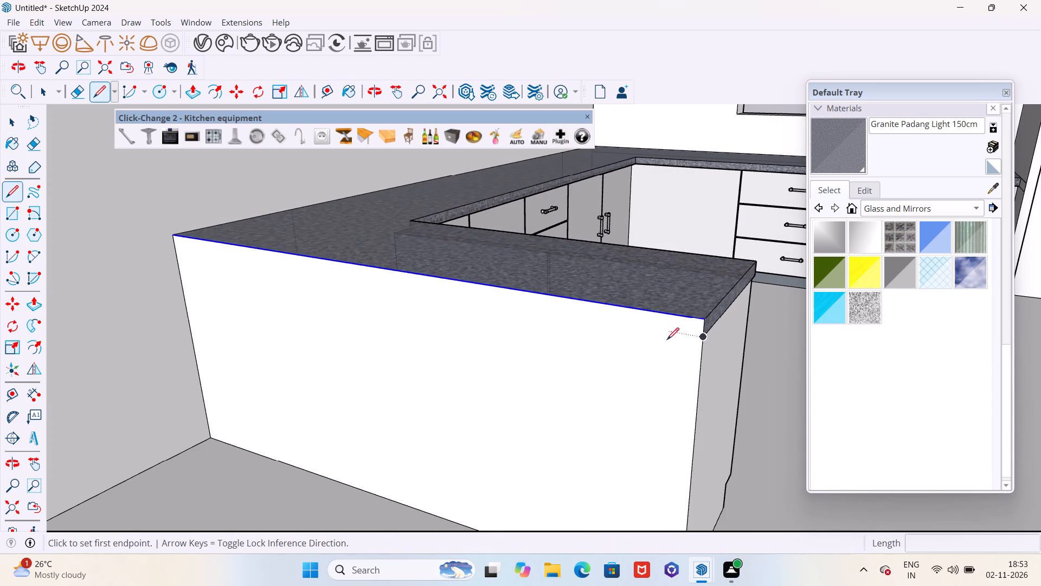
left_click(704, 339)
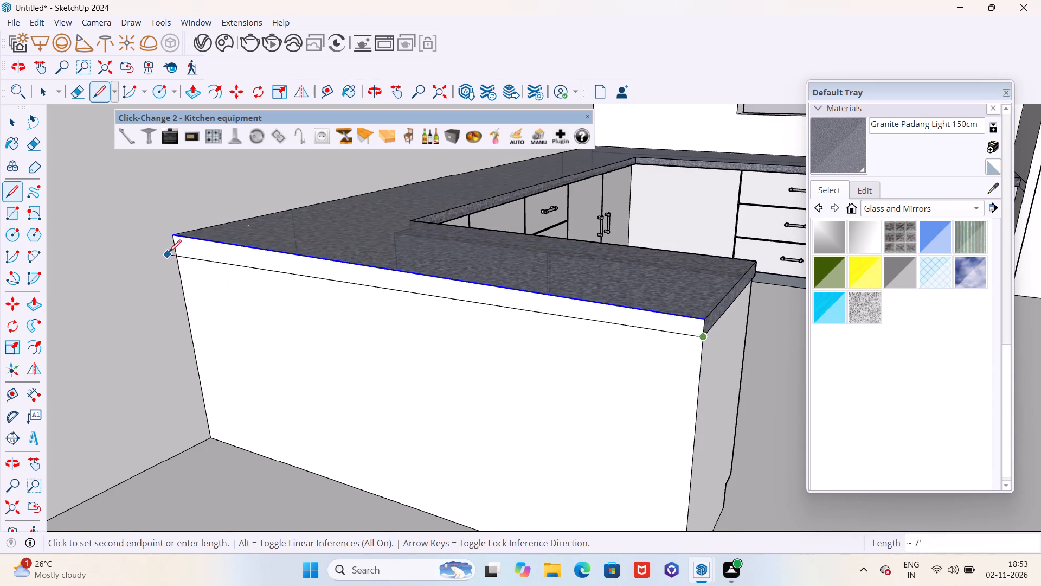
left_click(172, 248)
Paint the countertop-edge strip along the peninsula's outer back panel with Granite Padang Light 150cm and leave painting.
scroll(349, 285, "down", 4)
middle_click_drag(385, 314, 372, 318)
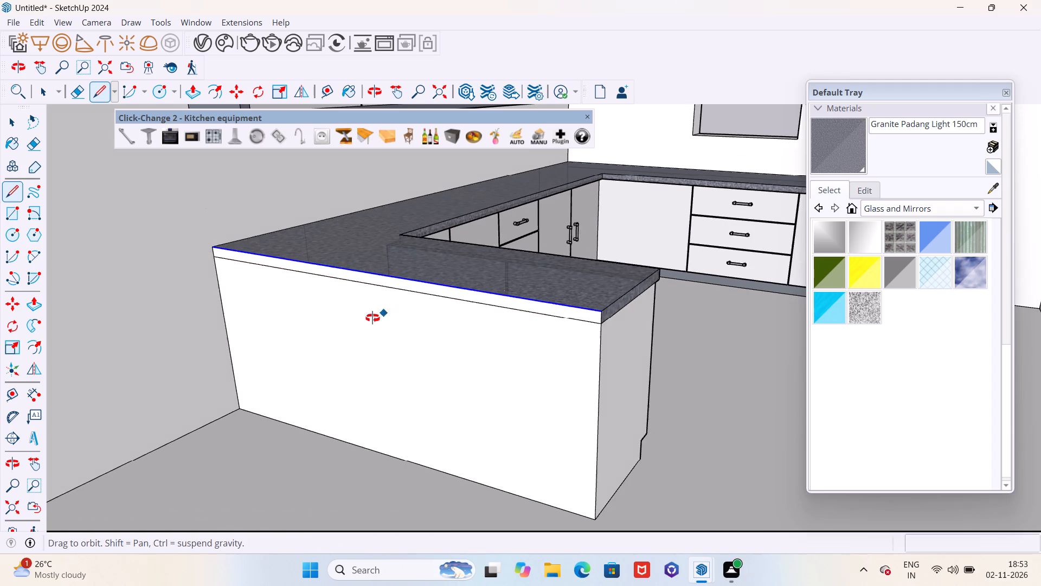
middle_click_drag(372, 318, 318, 335)
left_click(832, 154)
scroll(434, 302, "up", 5)
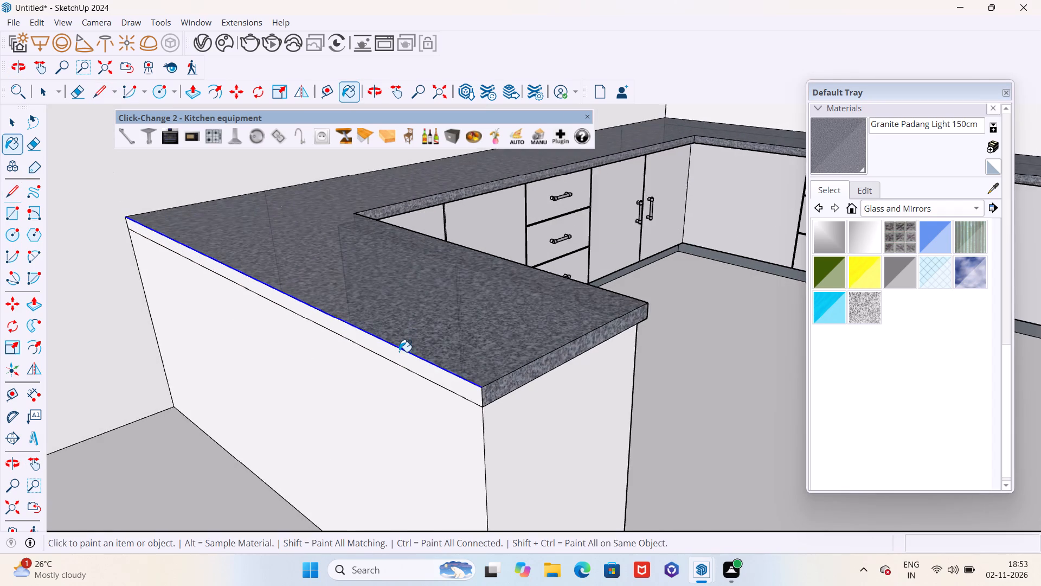
scroll(399, 352, "up", 4)
left_click(399, 352)
scroll(611, 207, "down", 5)
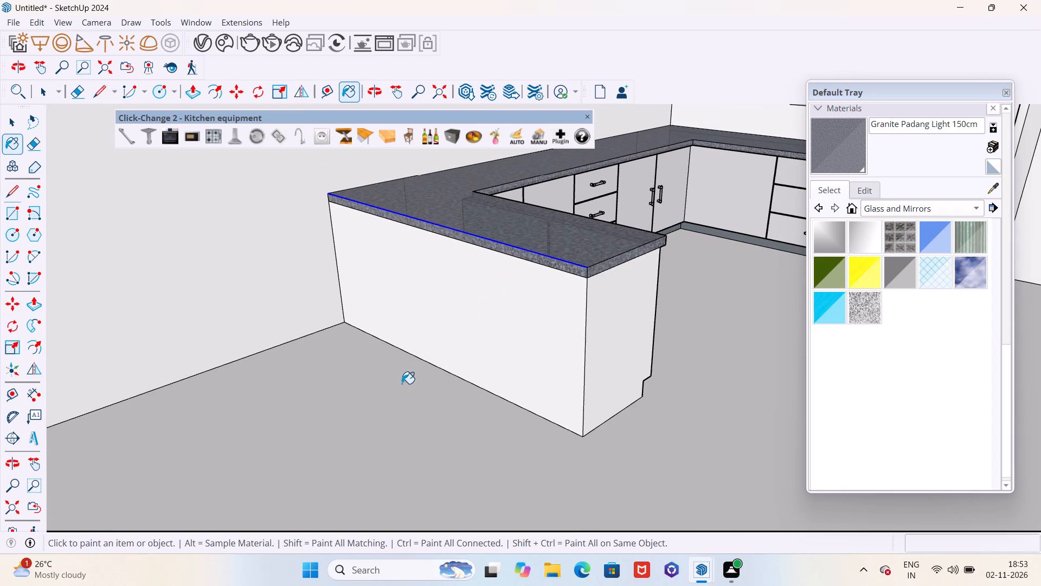
key("Escape")
key("space")
left_click(394, 417)
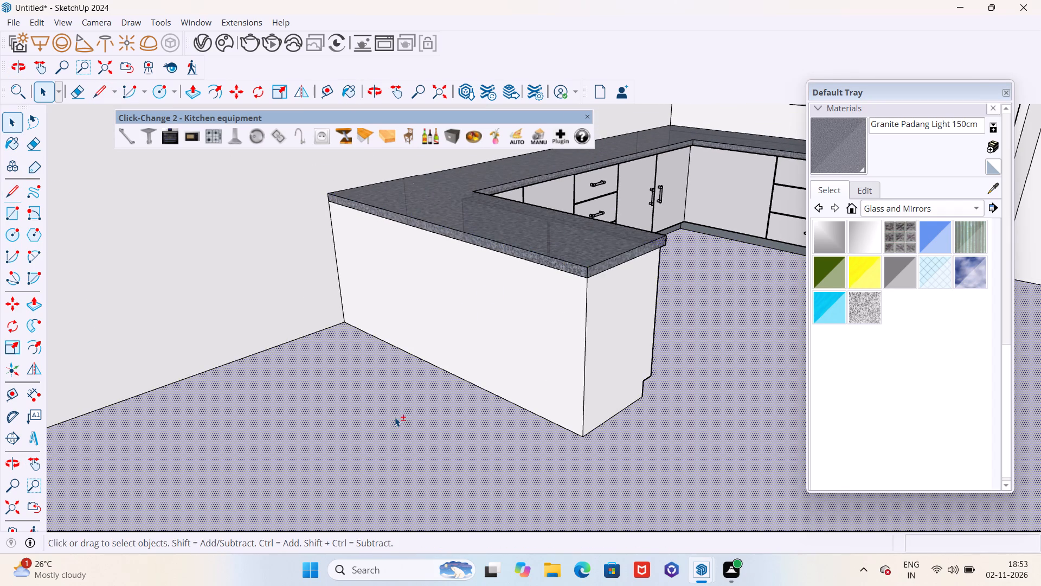
Inspect the peninsula's granite countertop and edge strips from several angles, up close and within the whole room.
left_click(395, 417, "shift")
scroll(402, 412, "down", 10)
middle_click_drag(387, 413, 451, 391)
scroll(524, 221, "down", 6)
middle_click_drag(428, 310, 493, 332)
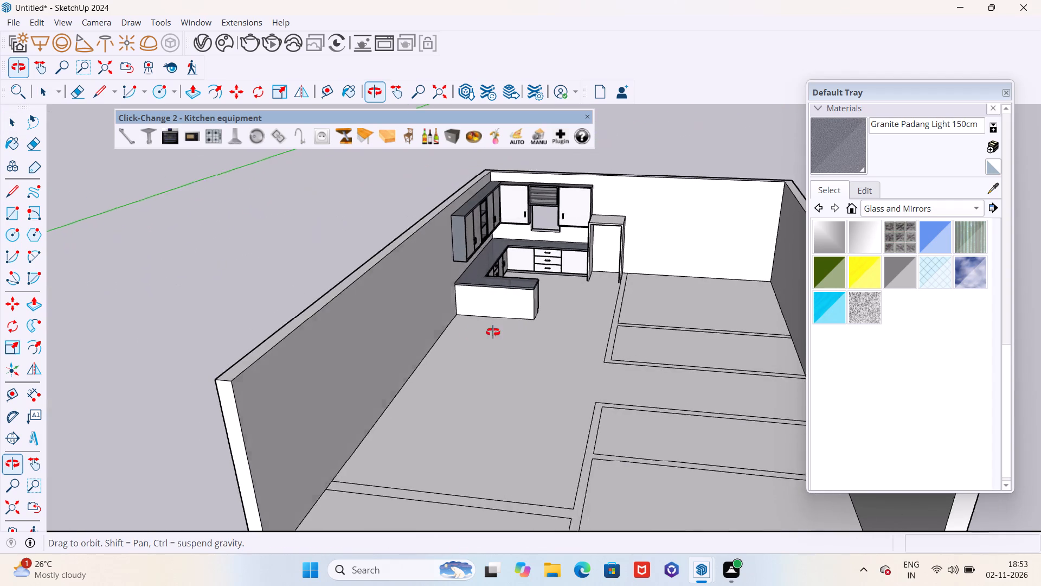
middle_click_drag(493, 332, 443, 345)
scroll(502, 339, "up", 5)
scroll(525, 245, "up", 5)
middle_click_drag(455, 324, 340, 362)
scroll(411, 316, "up", 3)
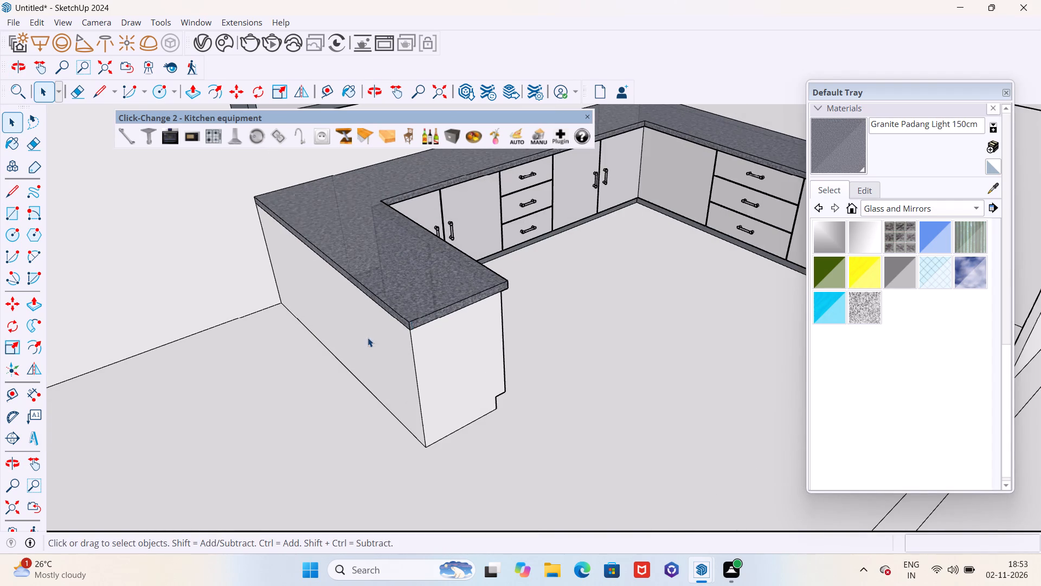
scroll(363, 339, "up", 4)
scroll(406, 340, "down", 4)
middle_click_drag(357, 375, 472, 317)
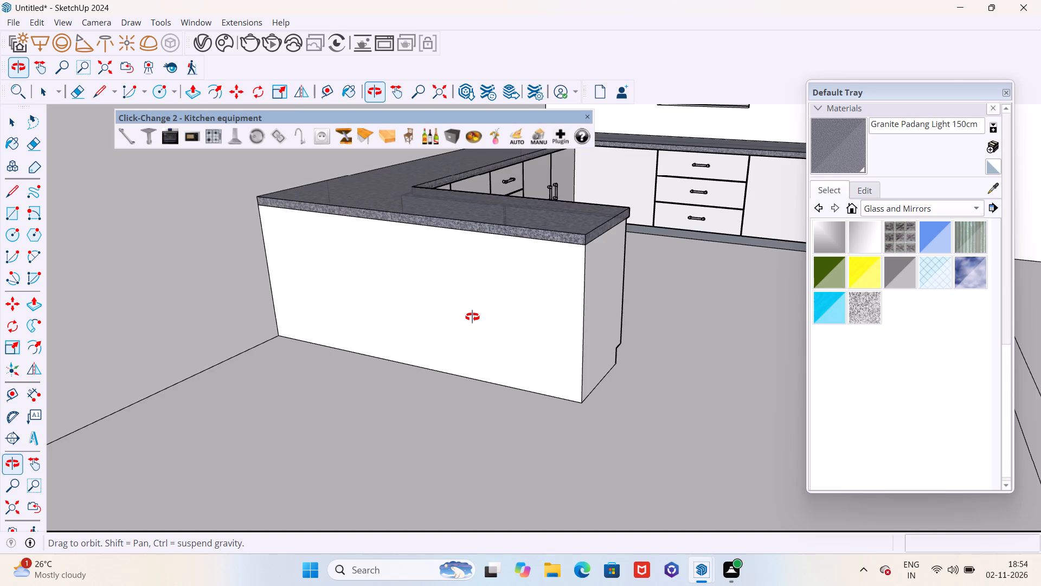
middle_click_drag(472, 317, 408, 383)
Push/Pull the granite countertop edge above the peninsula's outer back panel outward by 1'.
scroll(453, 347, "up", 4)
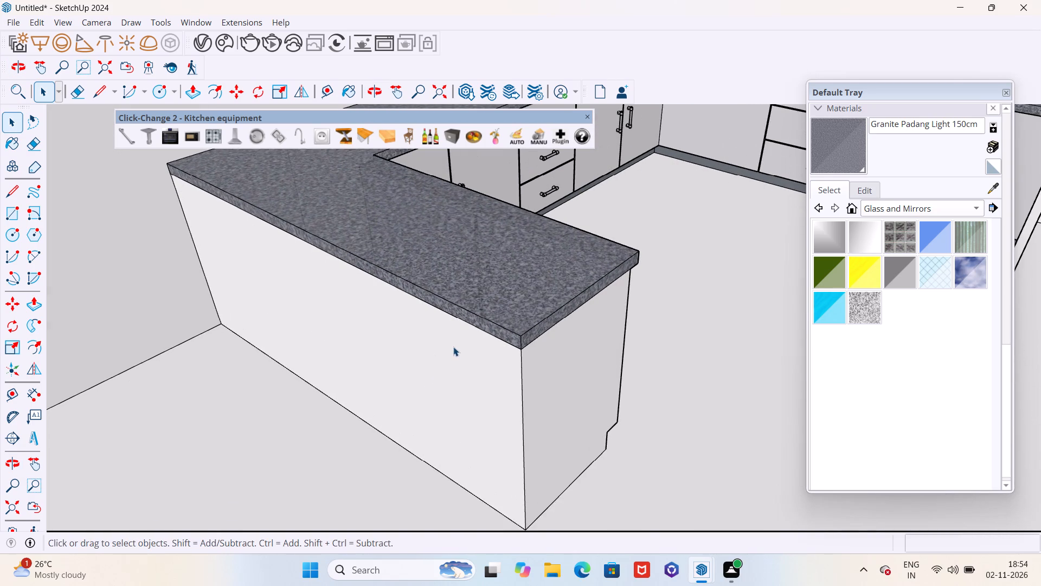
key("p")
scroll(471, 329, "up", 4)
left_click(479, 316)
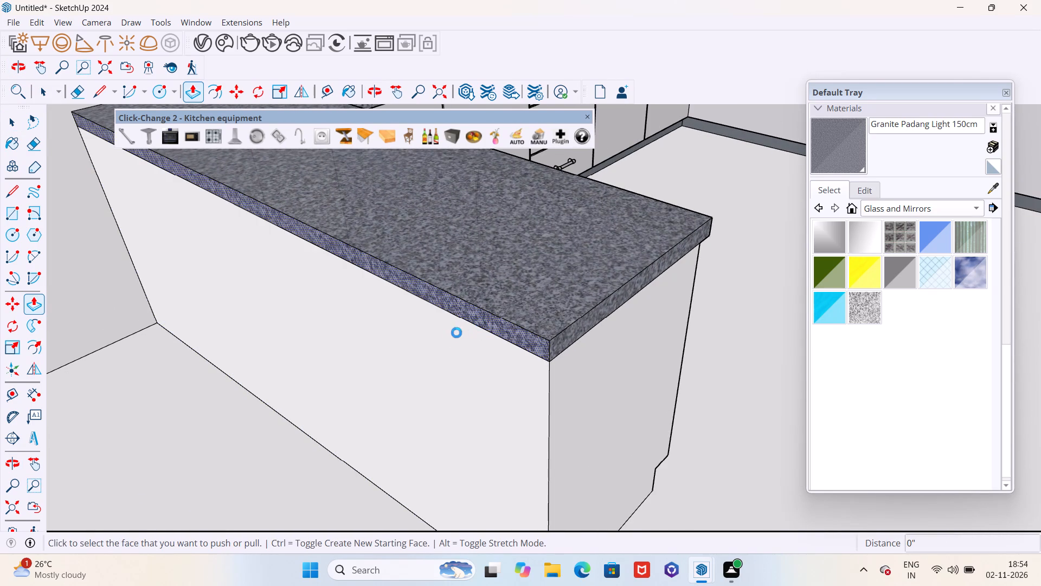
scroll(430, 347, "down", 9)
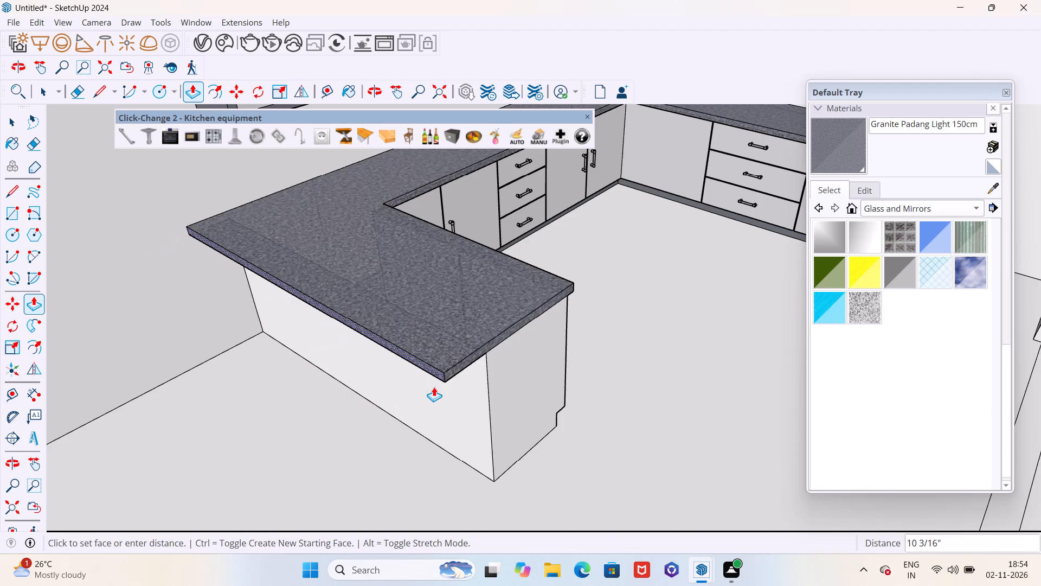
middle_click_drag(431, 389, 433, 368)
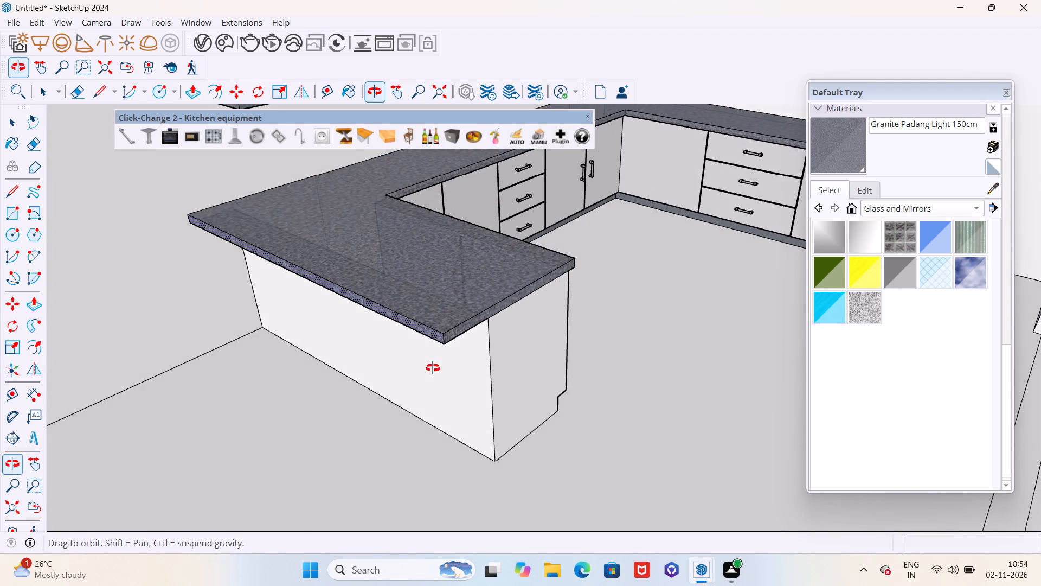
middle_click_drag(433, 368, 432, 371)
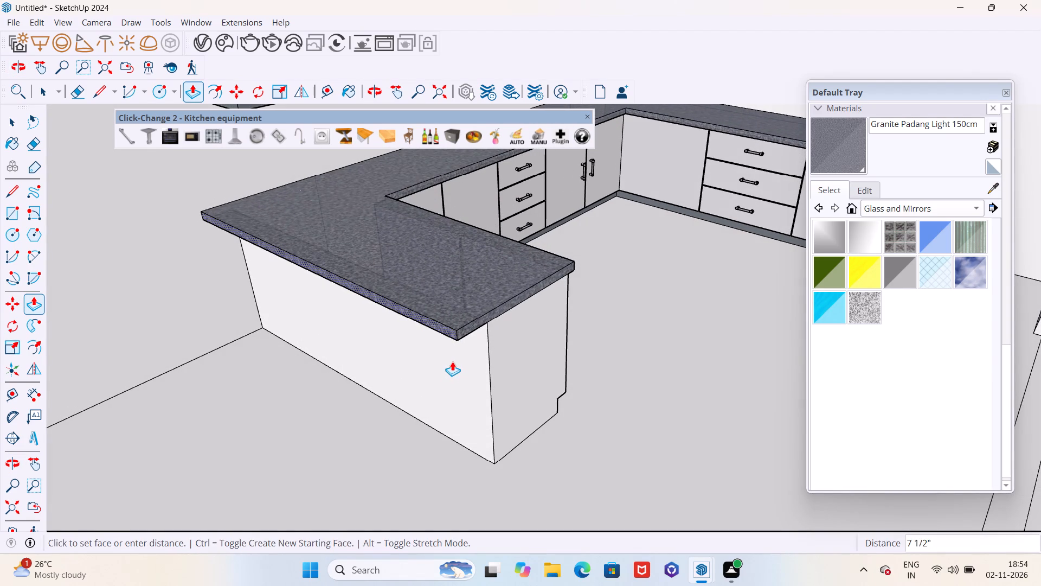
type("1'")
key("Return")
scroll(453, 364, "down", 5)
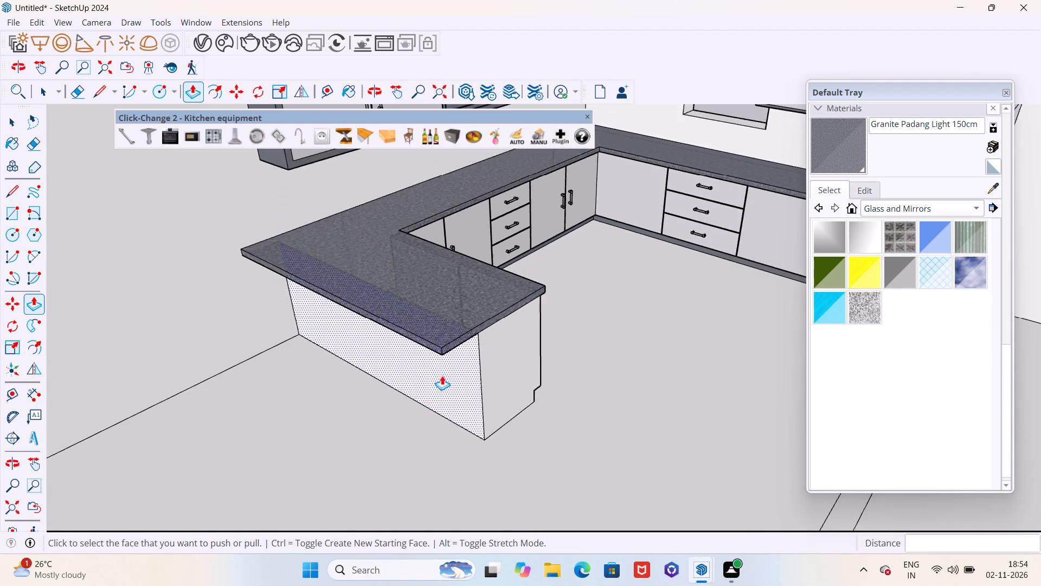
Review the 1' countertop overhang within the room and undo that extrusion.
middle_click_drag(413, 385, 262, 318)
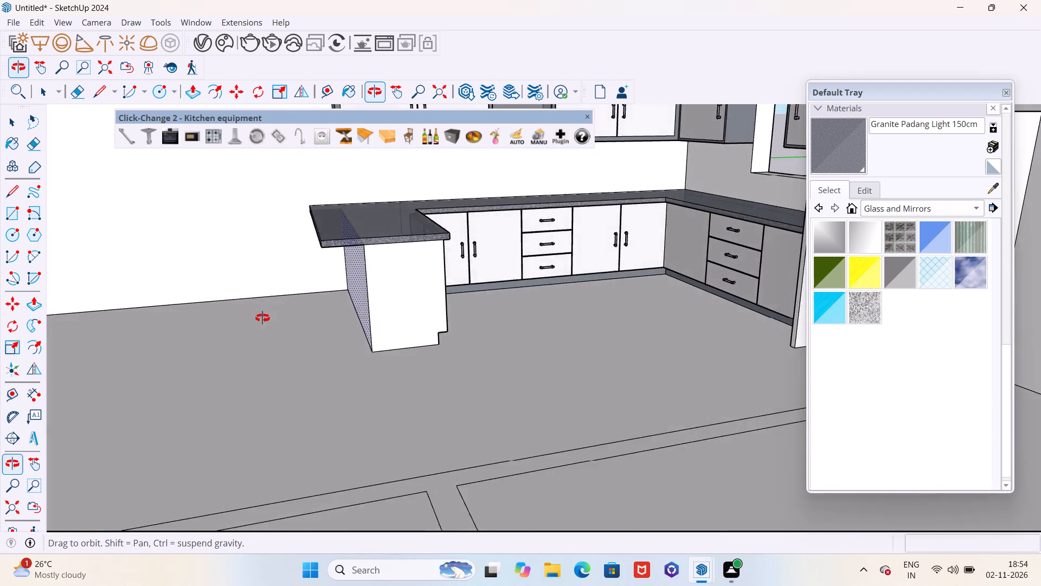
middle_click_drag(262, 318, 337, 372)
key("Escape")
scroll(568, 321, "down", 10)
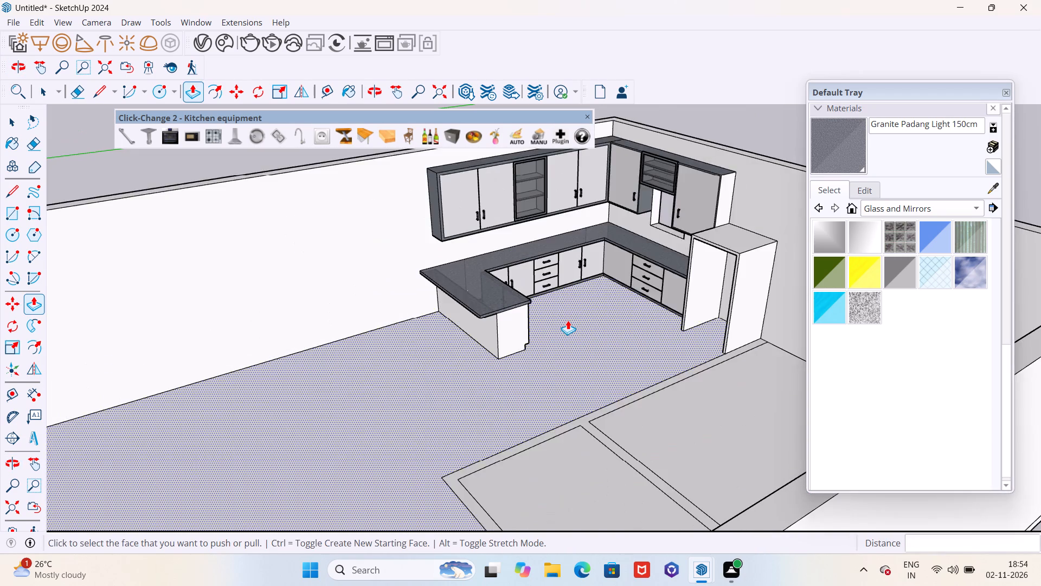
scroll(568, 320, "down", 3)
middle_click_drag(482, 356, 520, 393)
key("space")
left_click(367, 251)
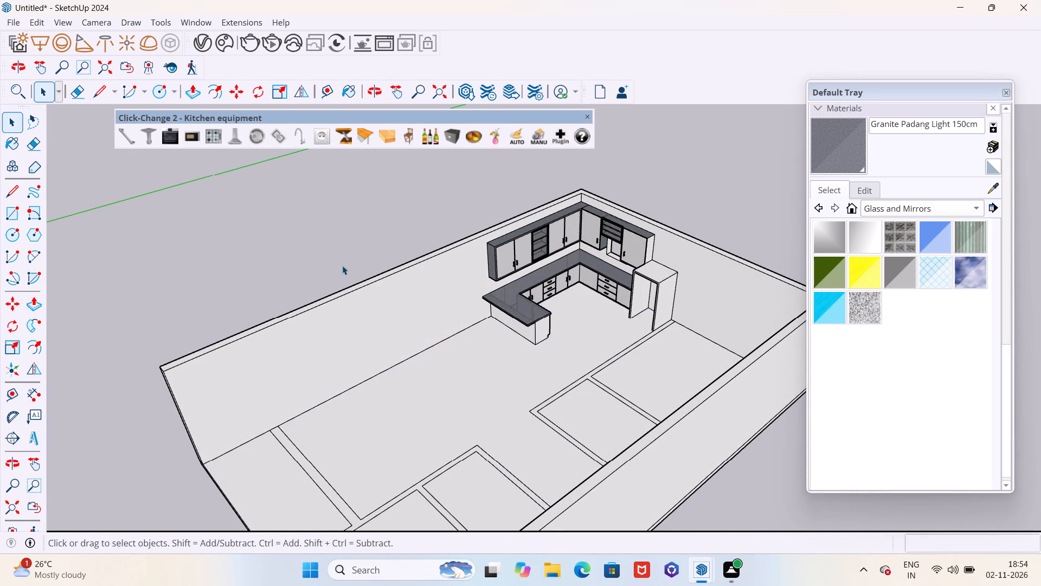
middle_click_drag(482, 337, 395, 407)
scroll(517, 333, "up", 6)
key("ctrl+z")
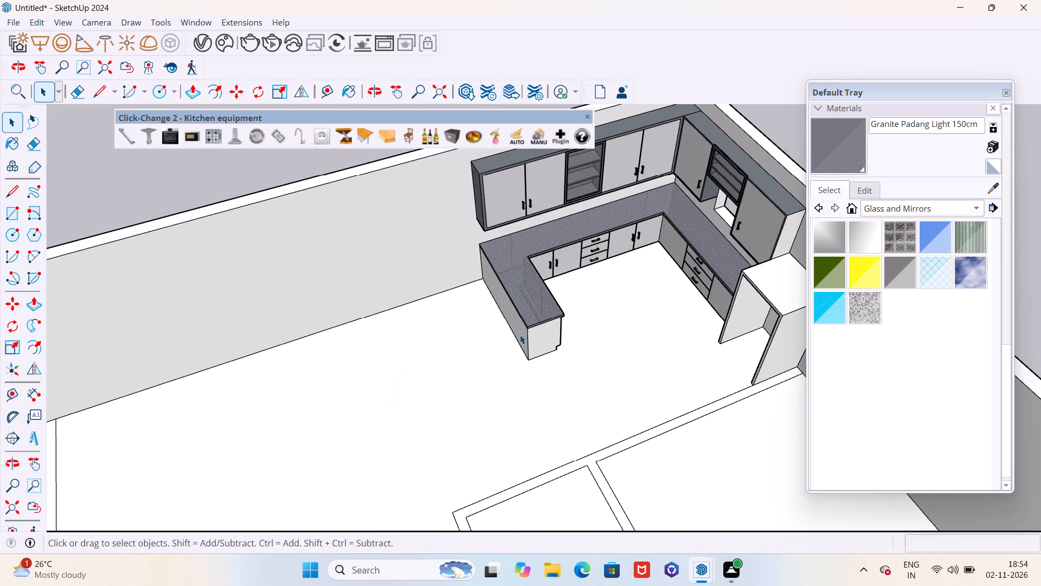
Push/Pull the granite countertop edge above the peninsula's outer back panel outward by 2".
middle_click_drag(479, 345, 587, 313)
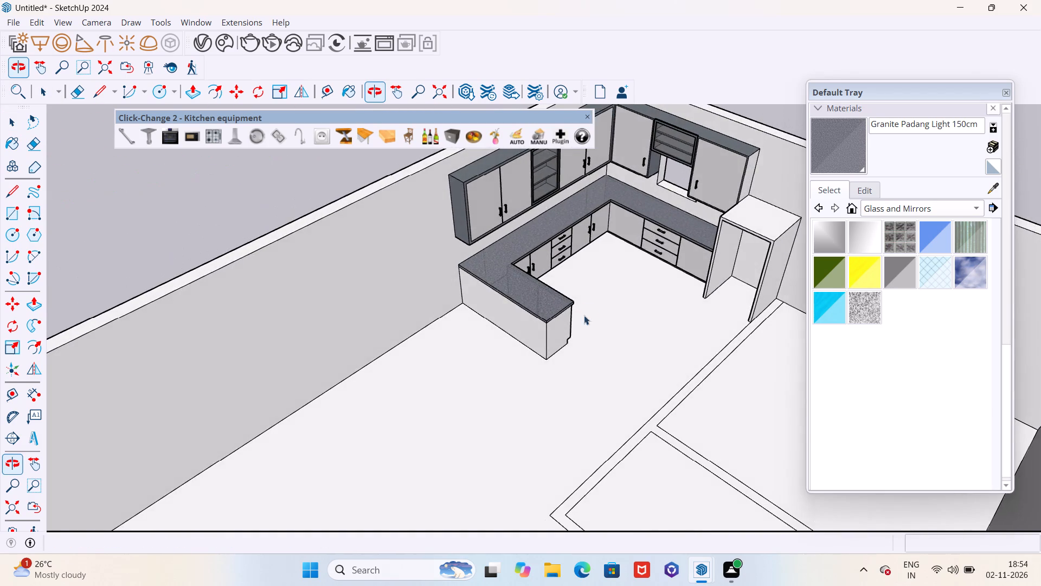
scroll(537, 333, "up", 15)
key("p")
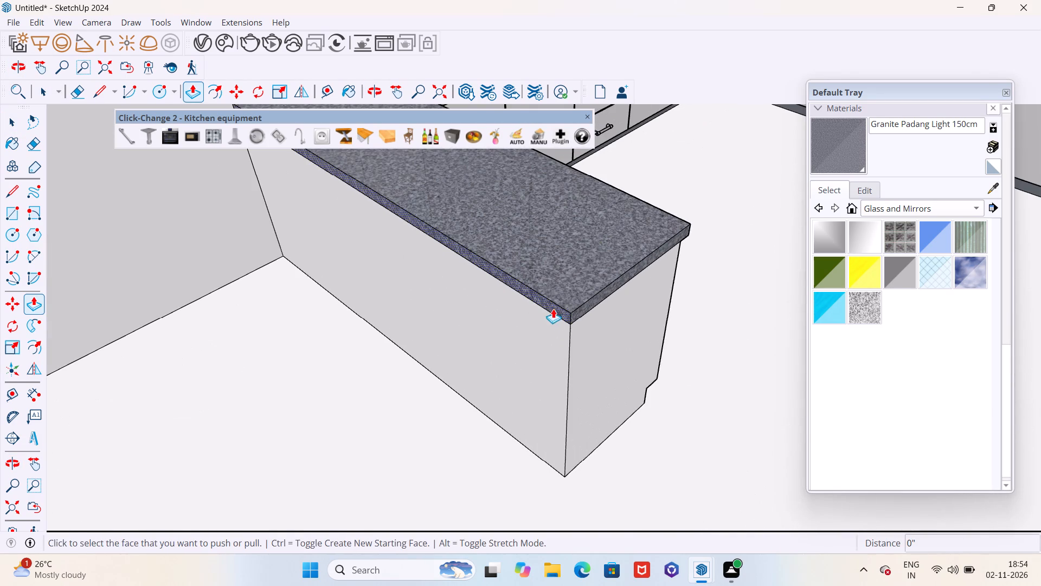
left_click(555, 305)
type("2\"")
key("Return")
scroll(542, 324, "down", 2)
middle_click_drag(541, 330, 587, 293)
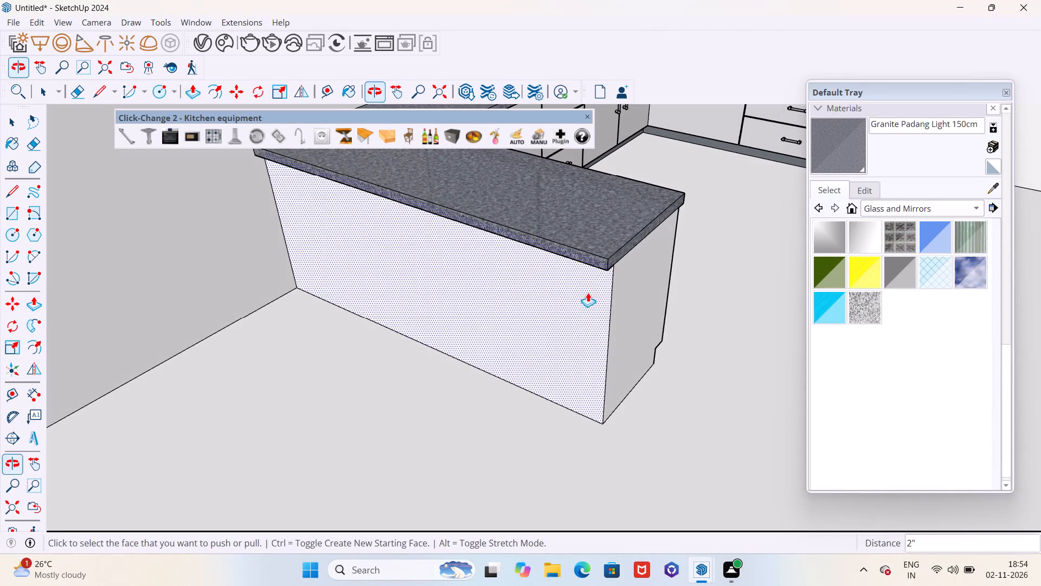
Repeat the 2" Push/Pull on the granite countertop edge above the peninsula's end panel.
scroll(638, 253, "up", 7)
double_click(628, 239)
scroll(618, 244, "down", 5)
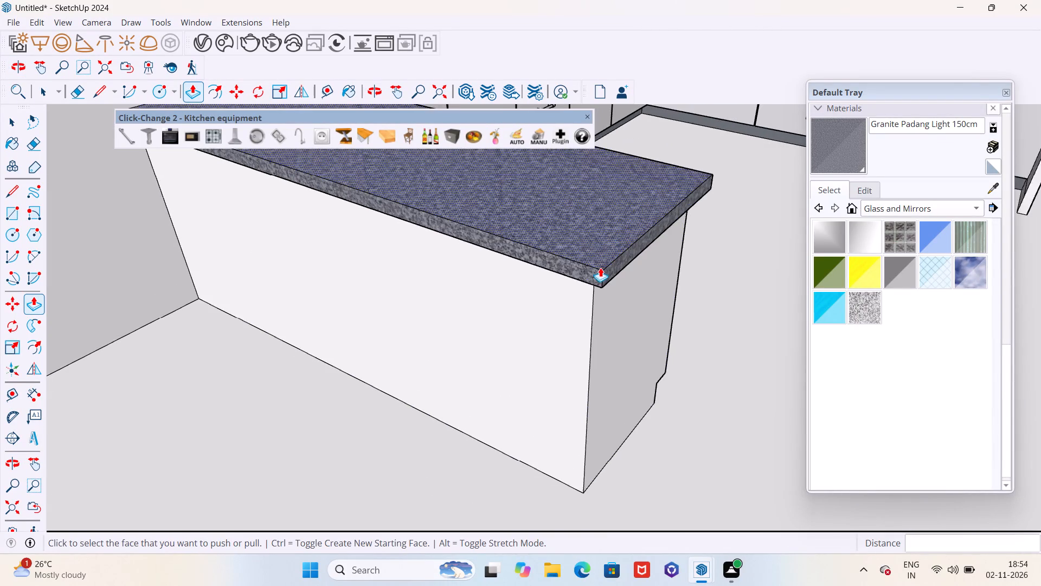
Check the peninsula countertop's overhangs along the back and end panels from above and below, and leave Push/Pull.
scroll(600, 267, "down", 11)
middle_click_drag(484, 330, 562, 301)
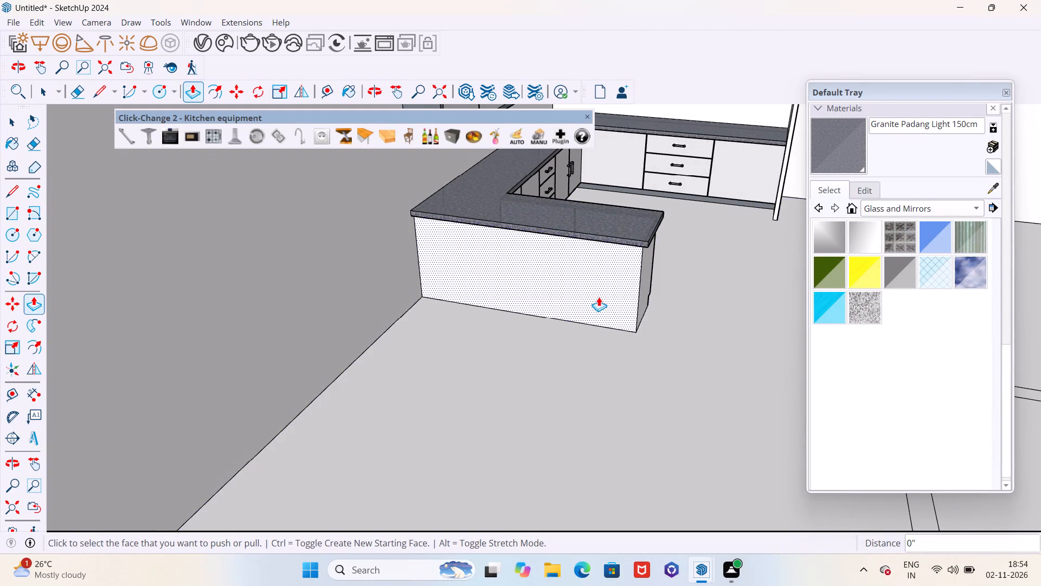
middle_click_drag(600, 296, 569, 186)
scroll(604, 151, "up", 12)
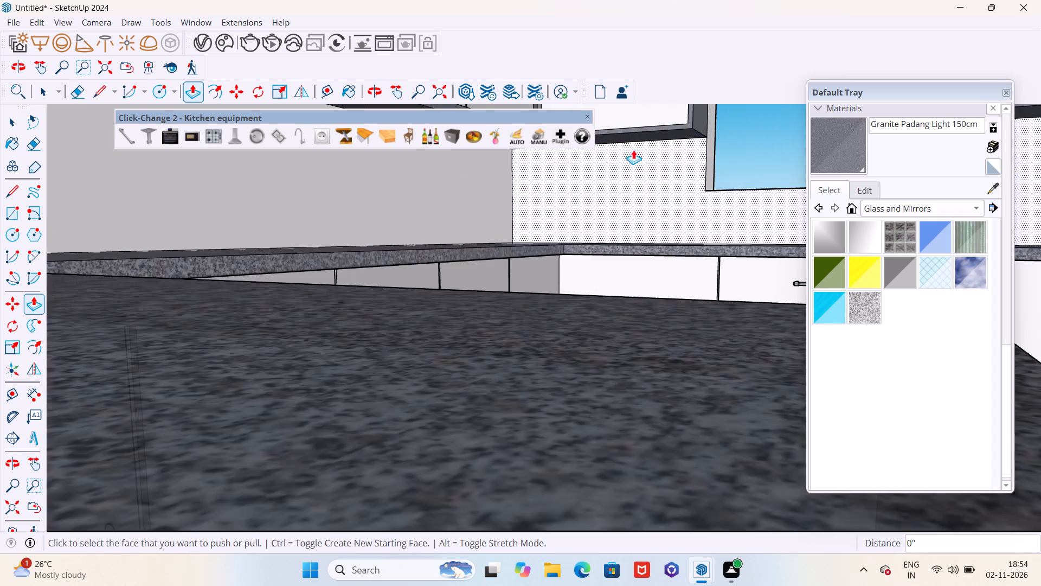
scroll(635, 190, "up", 1)
scroll(635, 190, "down", 5)
middle_click_drag(614, 237, 554, 195)
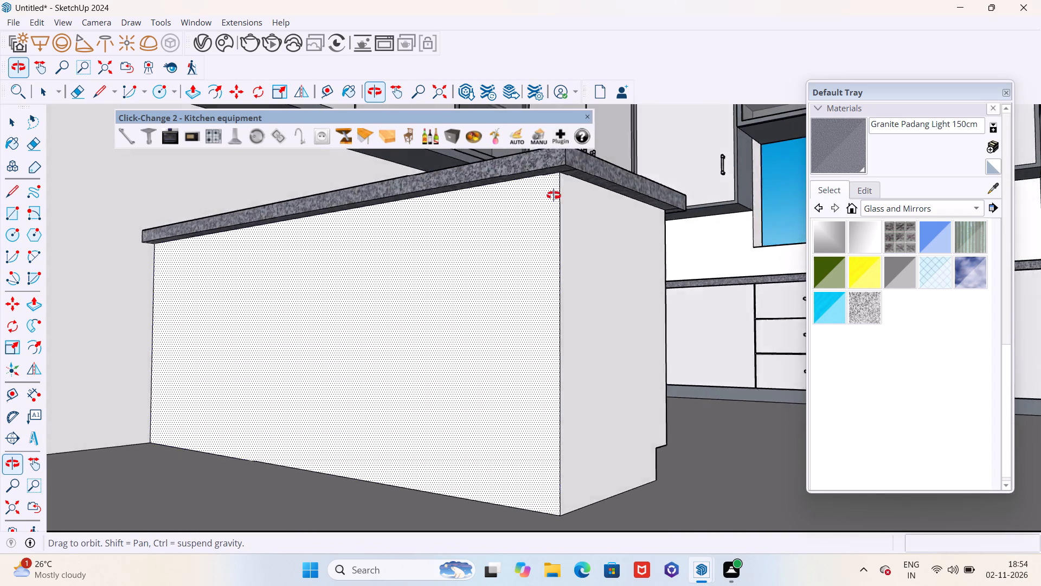
middle_click_drag(554, 195, 598, 336)
scroll(538, 314, "down", 6)
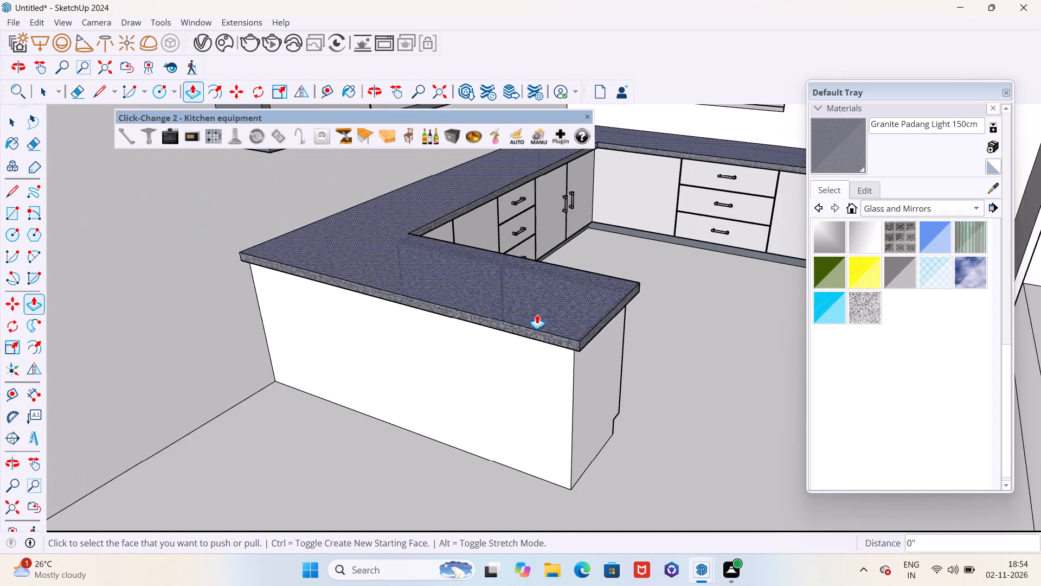
scroll(537, 314, "down", 6)
key("space")
Examine the whole kitchen, including the wall cabinets, the window wall and the wall area above the countertops.
scroll(466, 285, "down", 11)
middle_click_drag(453, 302, 531, 310)
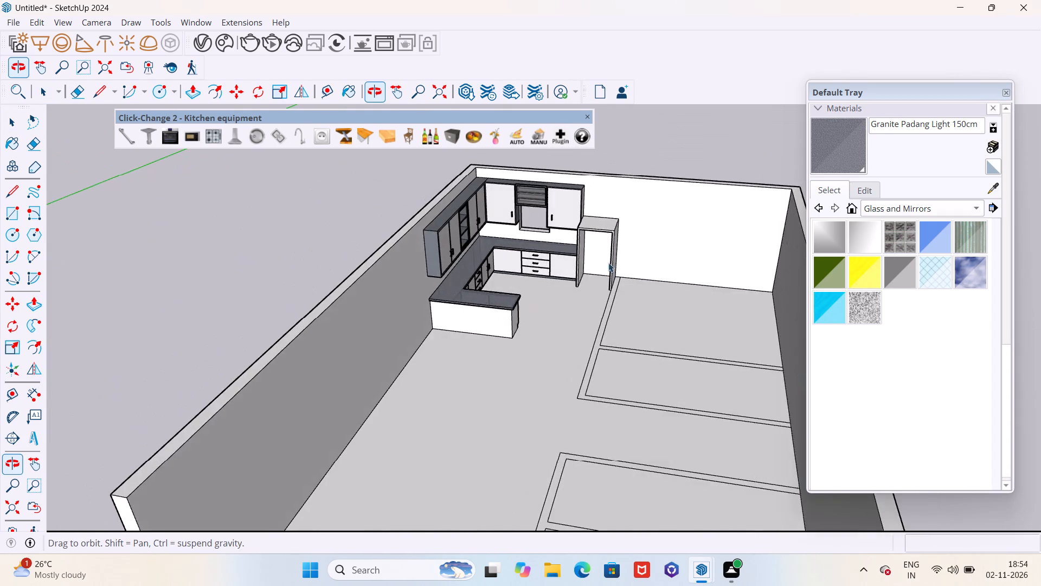
scroll(617, 209, "up", 12)
scroll(537, 257, "down", 5)
middle_click_drag(494, 282, 617, 274)
scroll(530, 278, "up", 5)
scroll(475, 293, "down", 5)
middle_click_drag(417, 320, 297, 188)
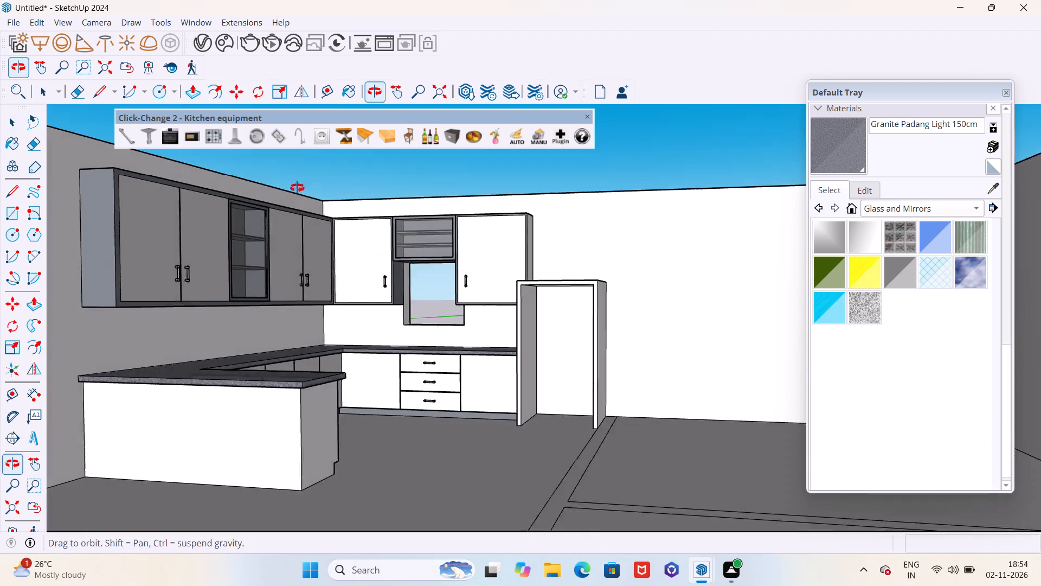
middle_click_drag(297, 188, 296, 184)
scroll(387, 346, "up", 5)
middle_click_drag(387, 308, 407, 297)
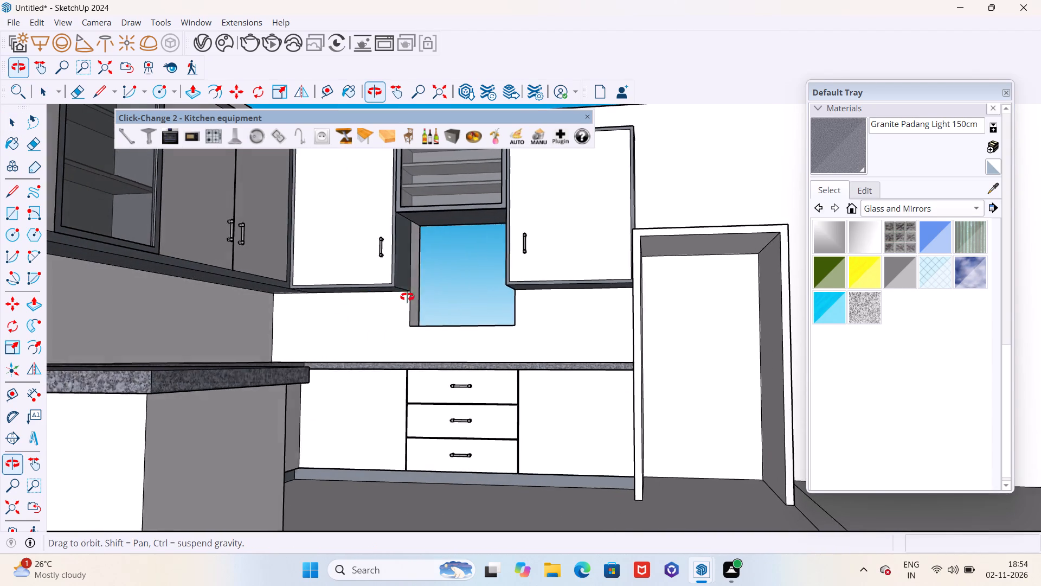
middle_click_drag(407, 297, 409, 297)
scroll(412, 297, "up", 4)
middle_click_drag(414, 300, 370, 322)
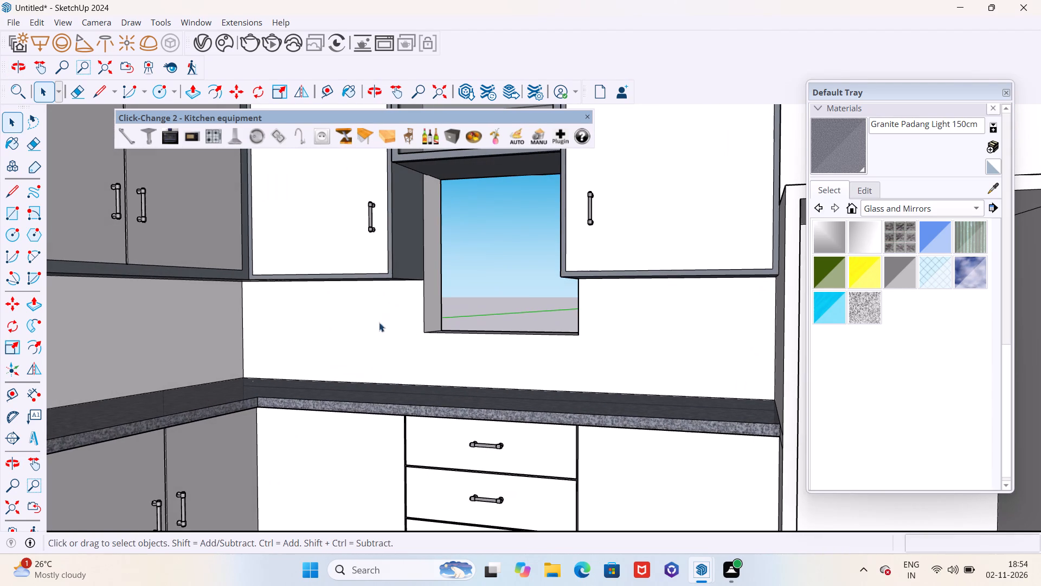
scroll(483, 292, "down", 3)
middle_click_drag(491, 332, 609, 286)
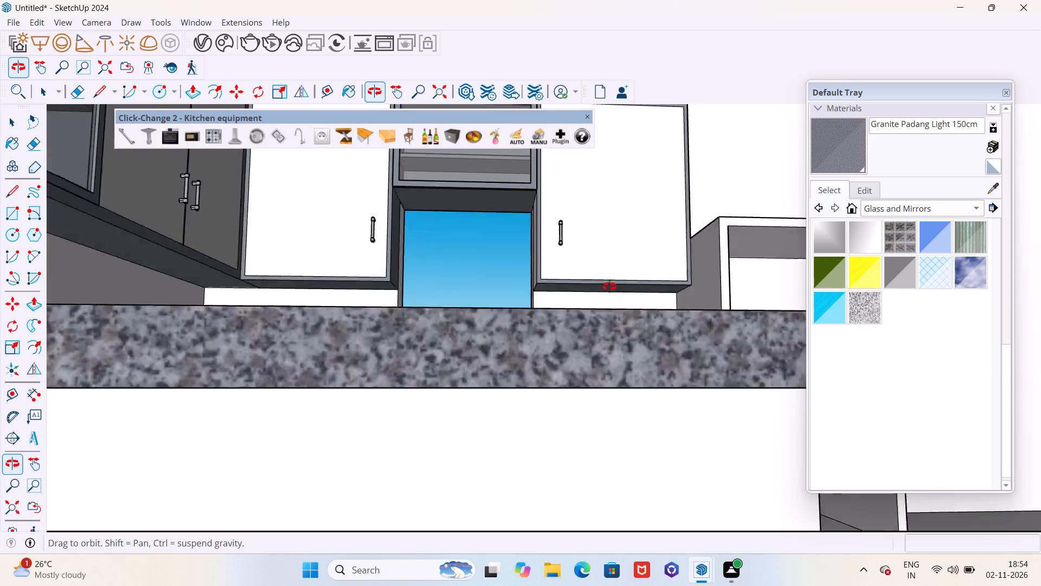
middle_click_drag(609, 286, 358, 374)
scroll(579, 354, "down", 6)
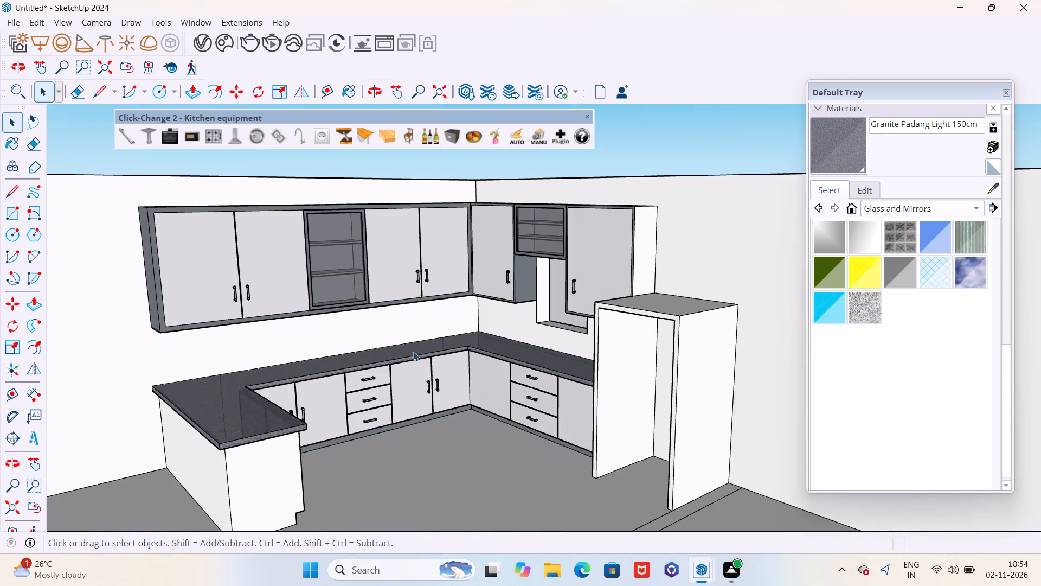
Draw a vertical wall line from the wall cabinets' lower rear end corner down to the peninsula countertop's back edge.
middle_click_drag(413, 352, 473, 344)
middle_click_drag(228, 393, 146, 396)
scroll(154, 390, "up", 3)
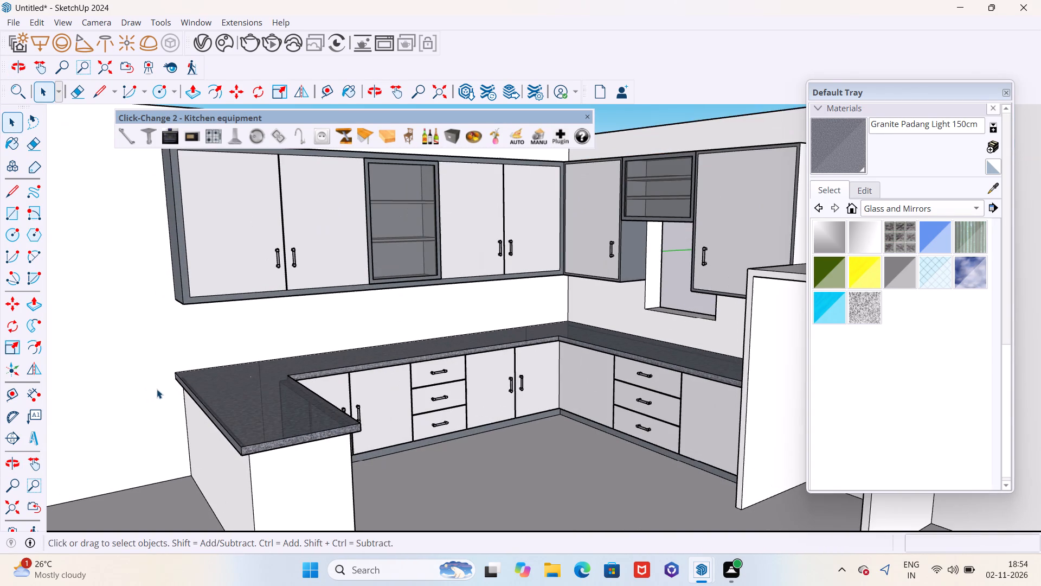
key("l")
middle_click_drag(196, 399, 157, 406)
scroll(189, 365, "up", 11)
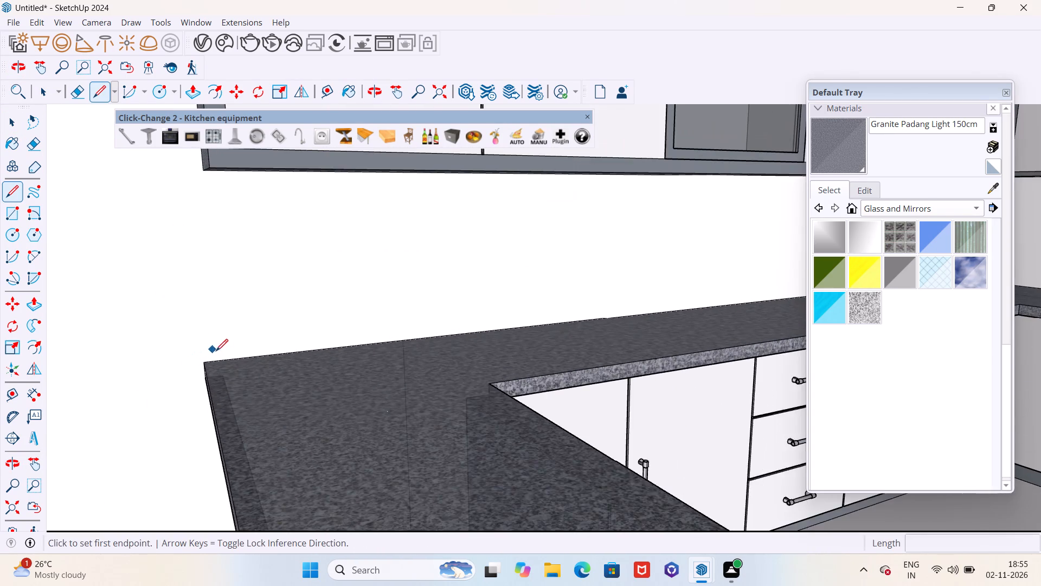
scroll(219, 351, "up", 5)
scroll(209, 372, "down", 9)
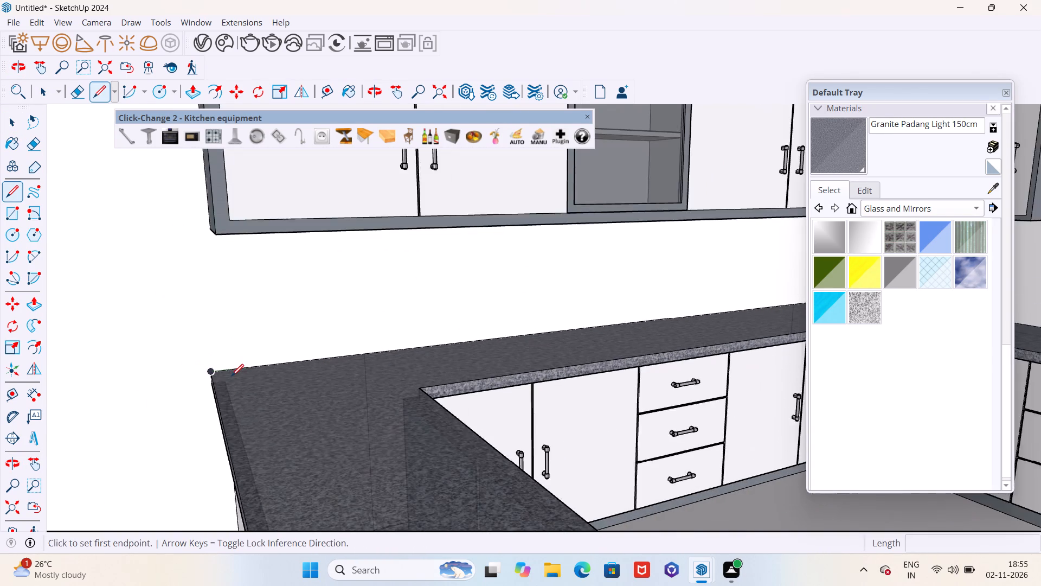
middle_click_drag(233, 373, 232, 313)
scroll(209, 237, "up", 4)
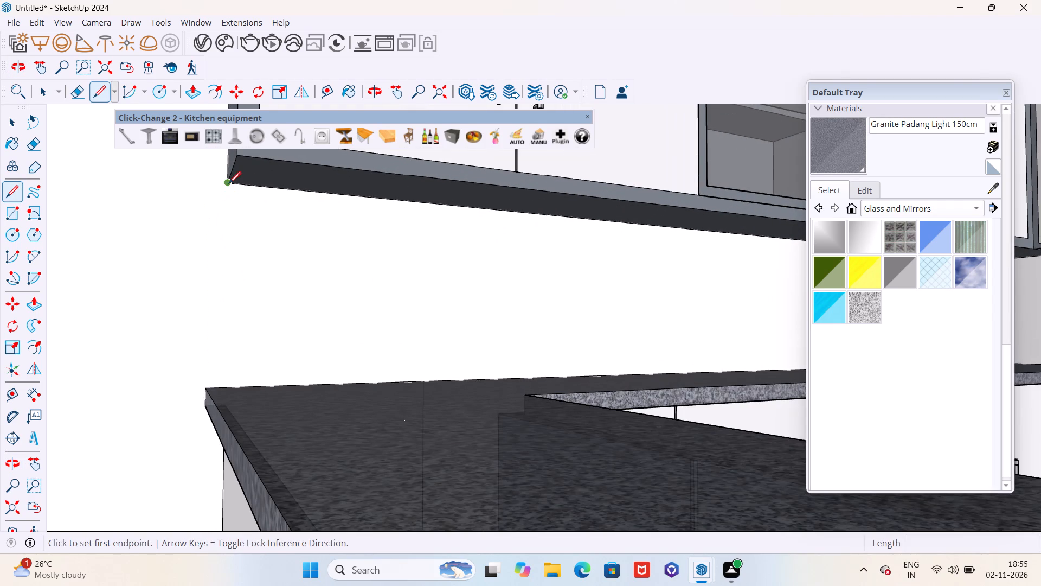
left_click(229, 183)
left_click(223, 392)
scroll(290, 314, "down", 6)
middle_click_drag(295, 316, 300, 391)
key("space")
Open the V-Ray Asset Editor, call up the Cosmos material library and close the Cosmos browser again.
scroll(257, 318, "down", 12)
middle_click_drag(263, 346, 468, 345)
scroll(465, 320, "down", 5)
middle_click_drag(467, 327, 519, 310)
scroll(519, 310, "up", 1)
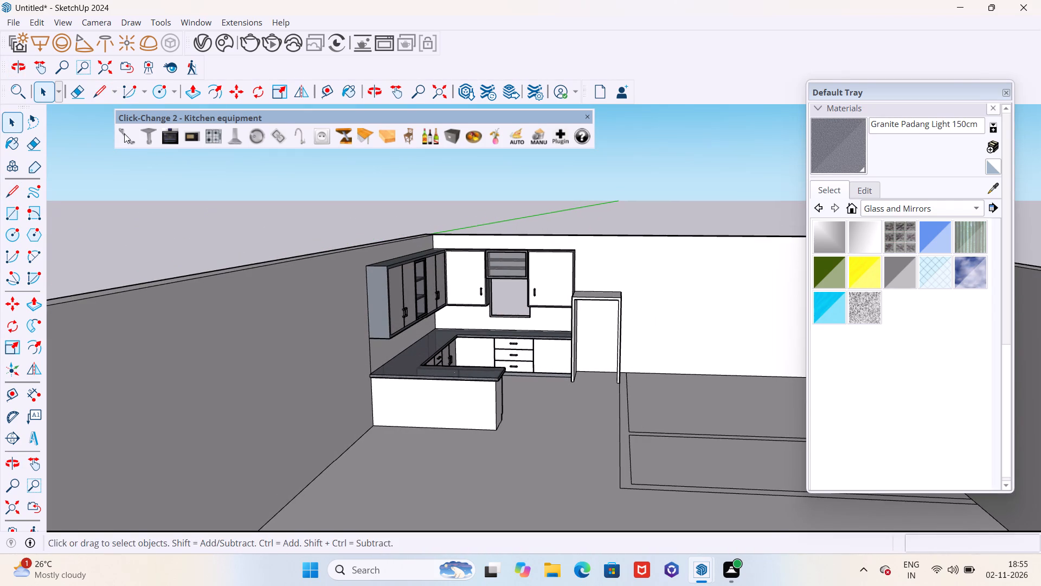
left_click(206, 44)
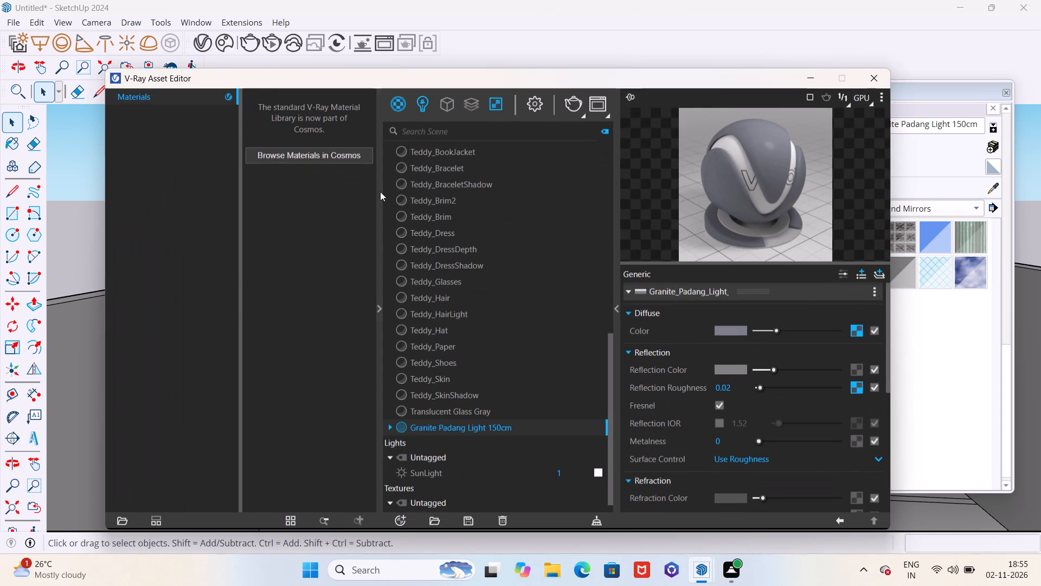
left_click(326, 157)
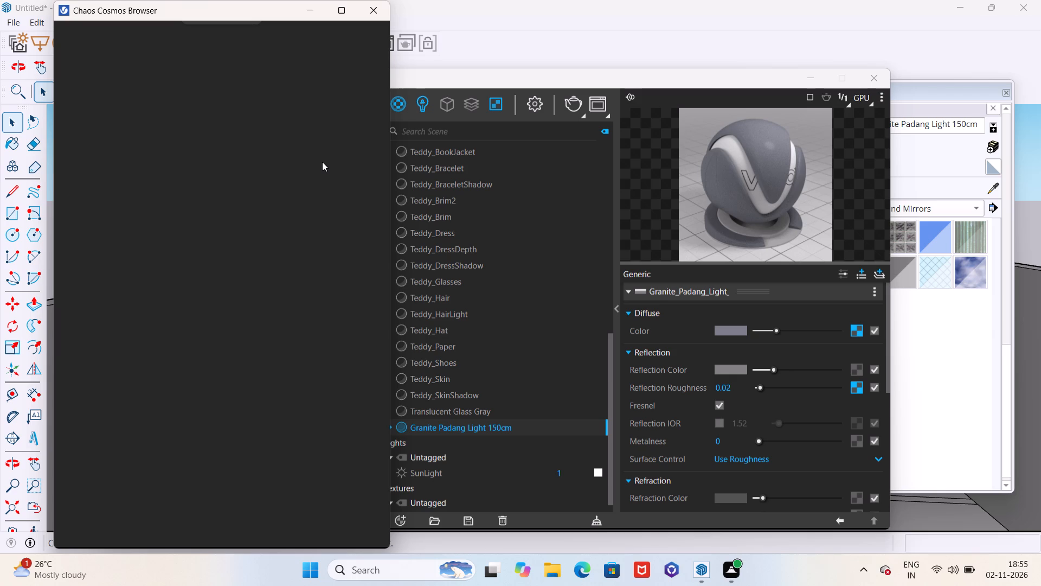
left_click(370, 7)
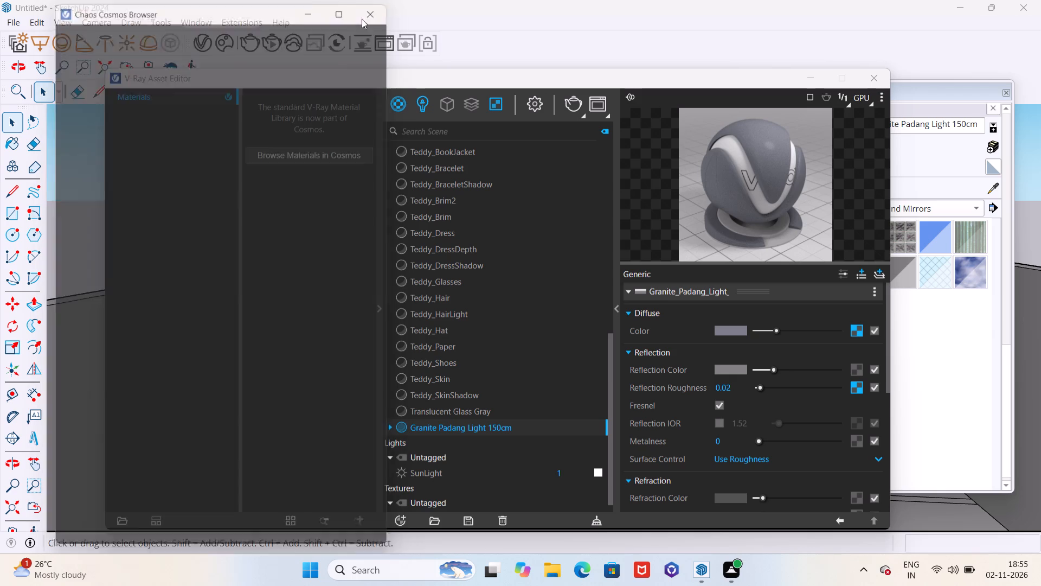
Reopen the Cosmos browser from the V-Ray material library and search all its assets for the recent term "tilers".
left_click(329, 156)
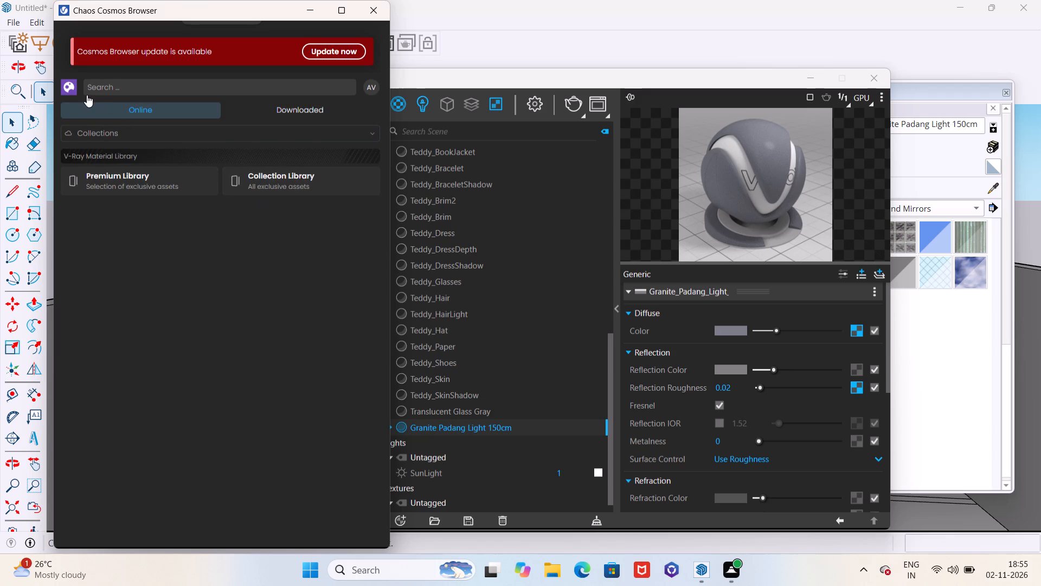
left_click(70, 89)
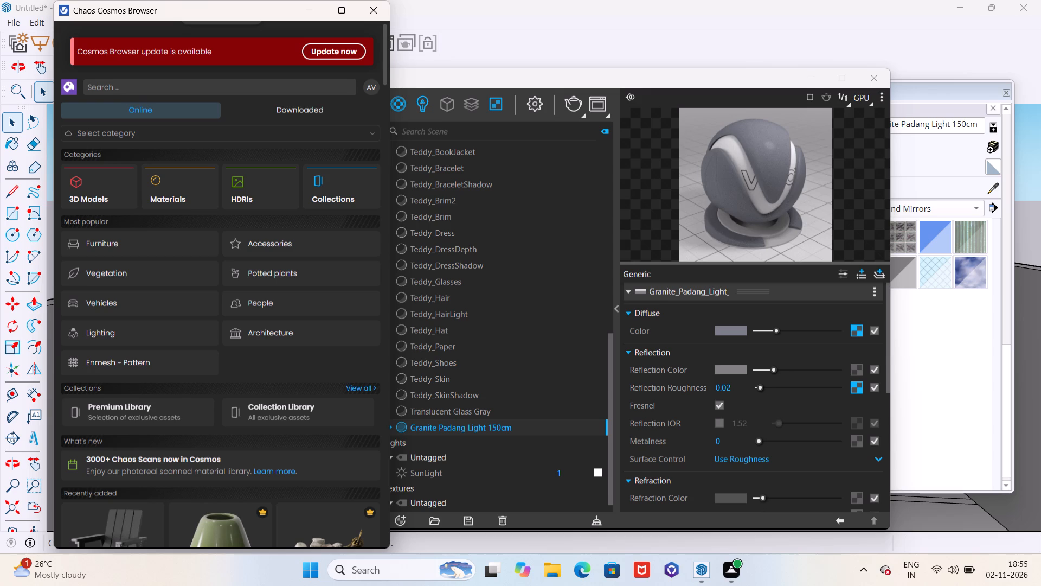
left_click(136, 92)
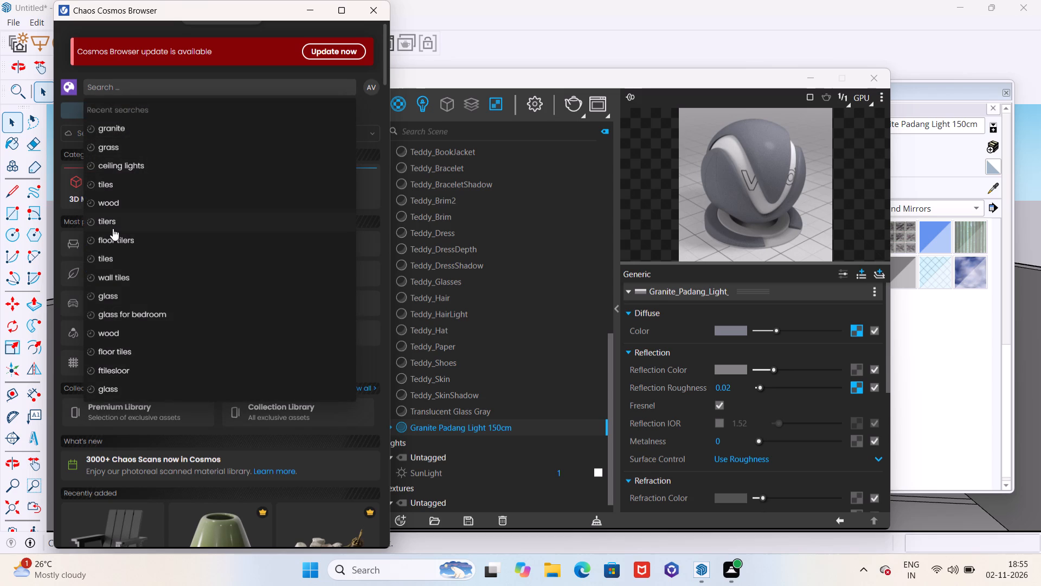
left_click(113, 228)
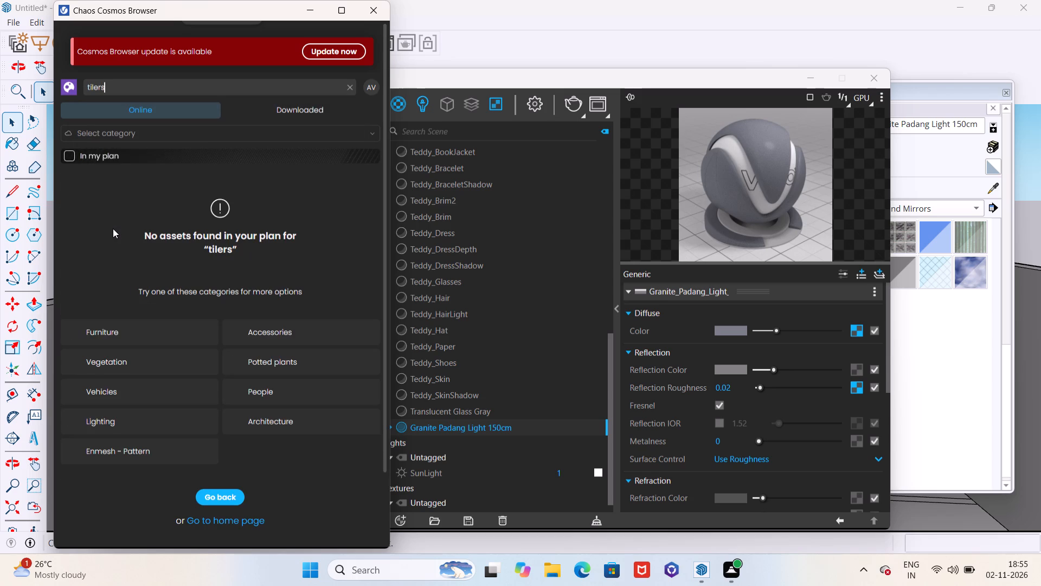
left_click(70, 89)
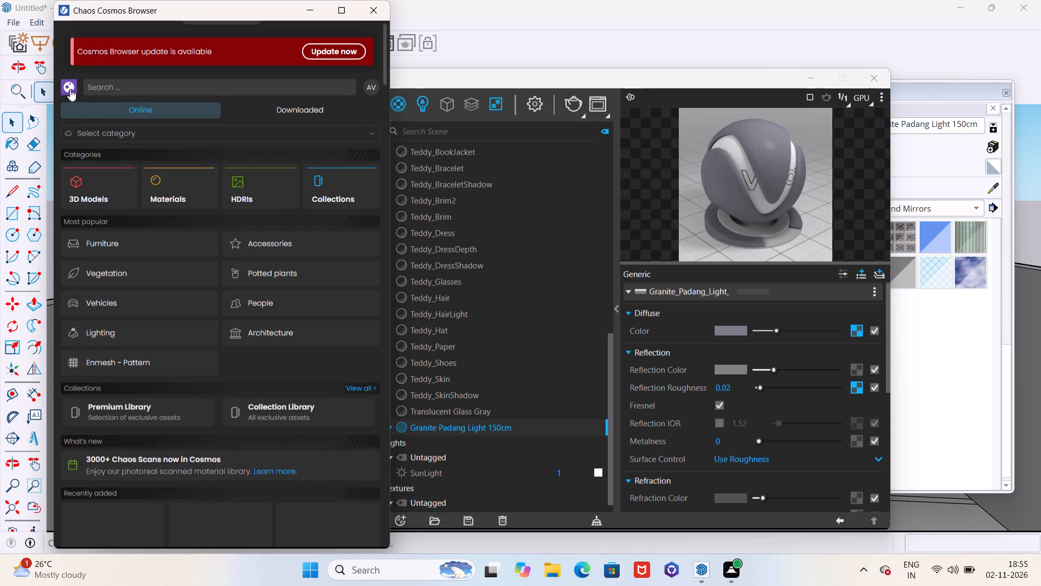
left_click(105, 87)
left_click(113, 124)
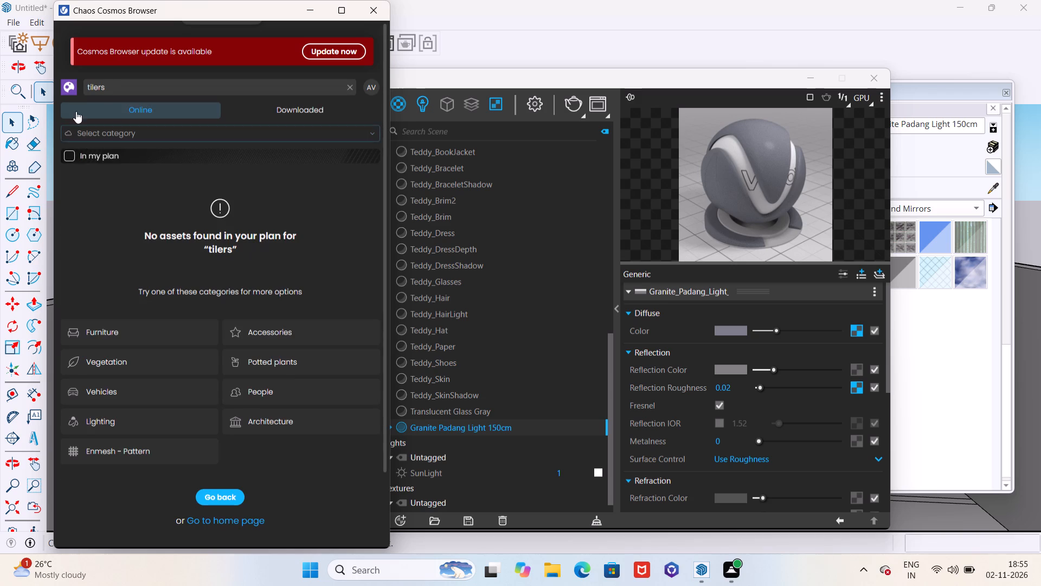
left_click(72, 90)
left_click(72, 90)
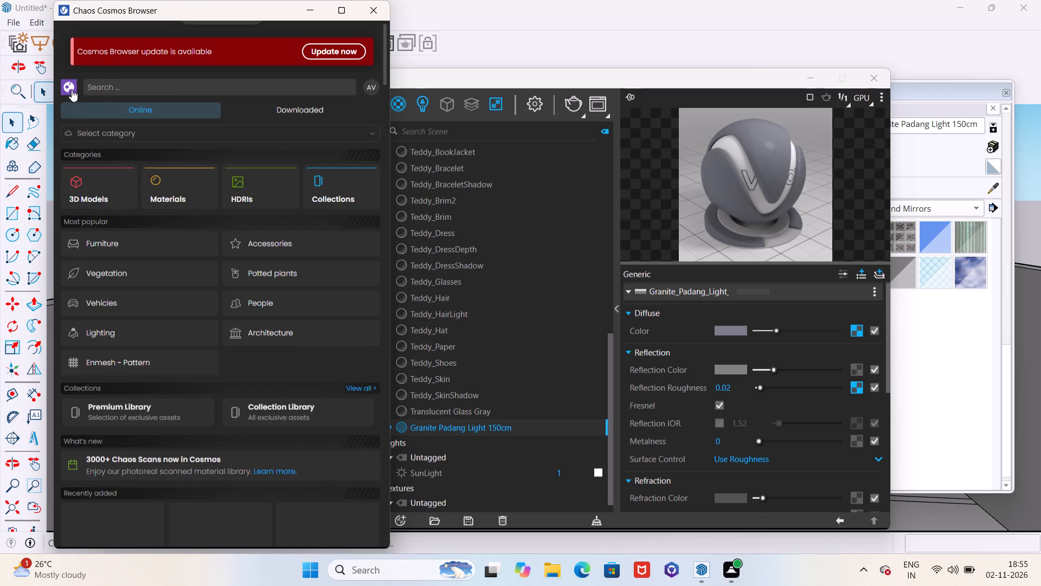
double_click(72, 90)
left_click(107, 89)
left_click(115, 129)
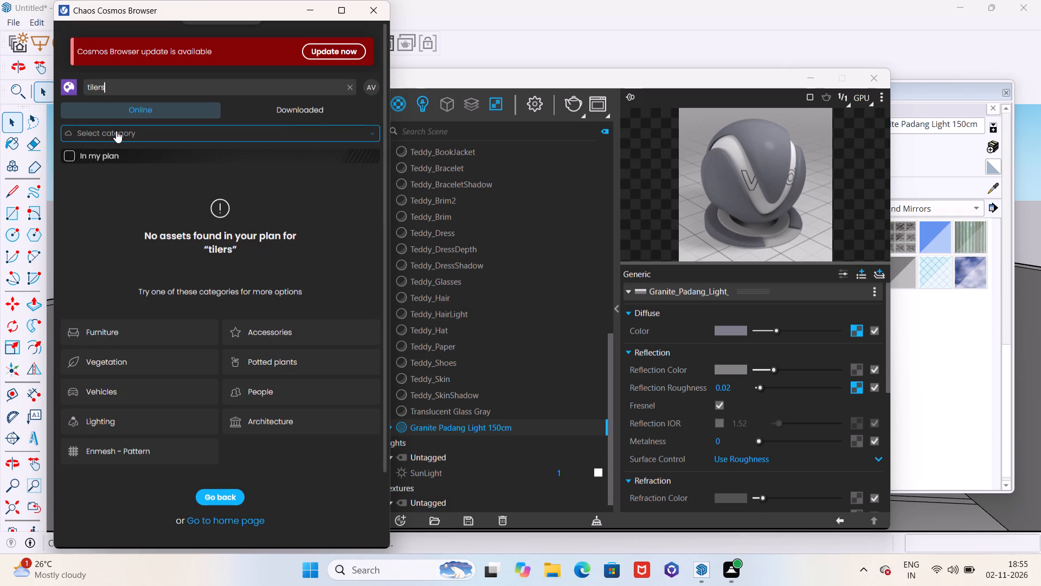
Leave the empty search results, search Cosmos for the recent term "granite" and look through the granite materials.
left_click(229, 502)
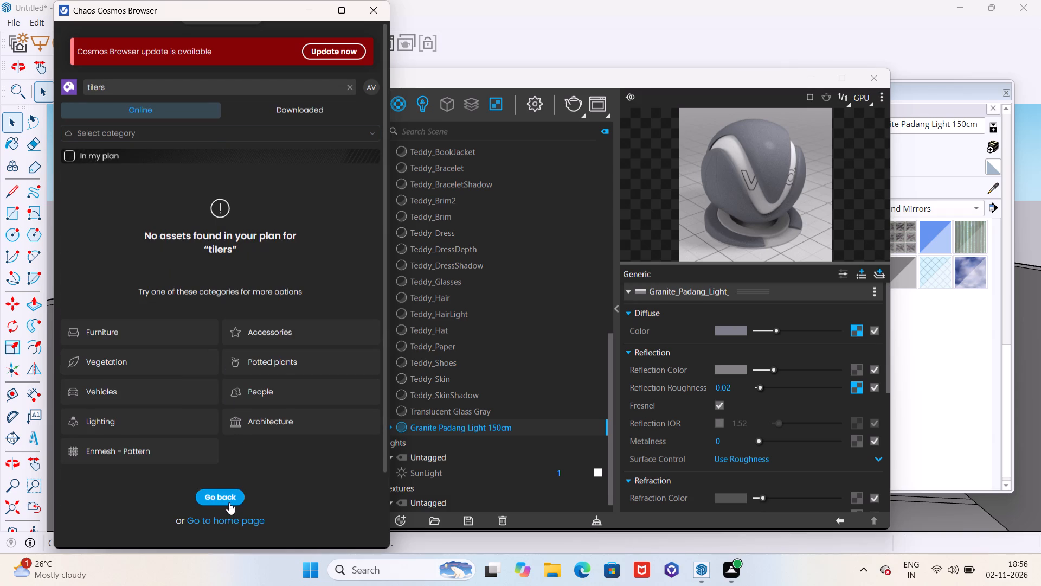
scroll(214, 256, "down", 5)
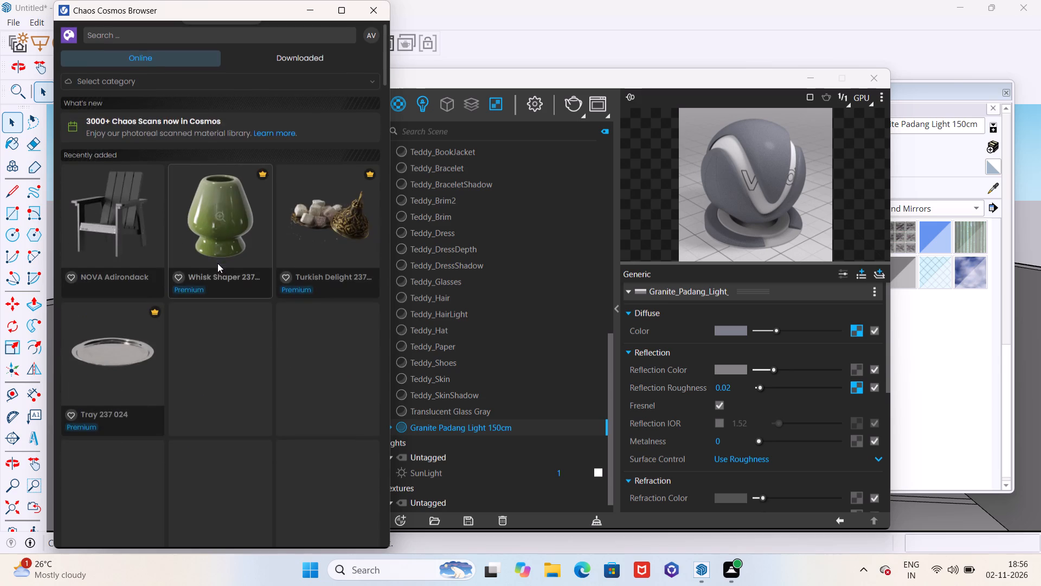
scroll(217, 263, "up", 4)
scroll(112, 134, "up", 5)
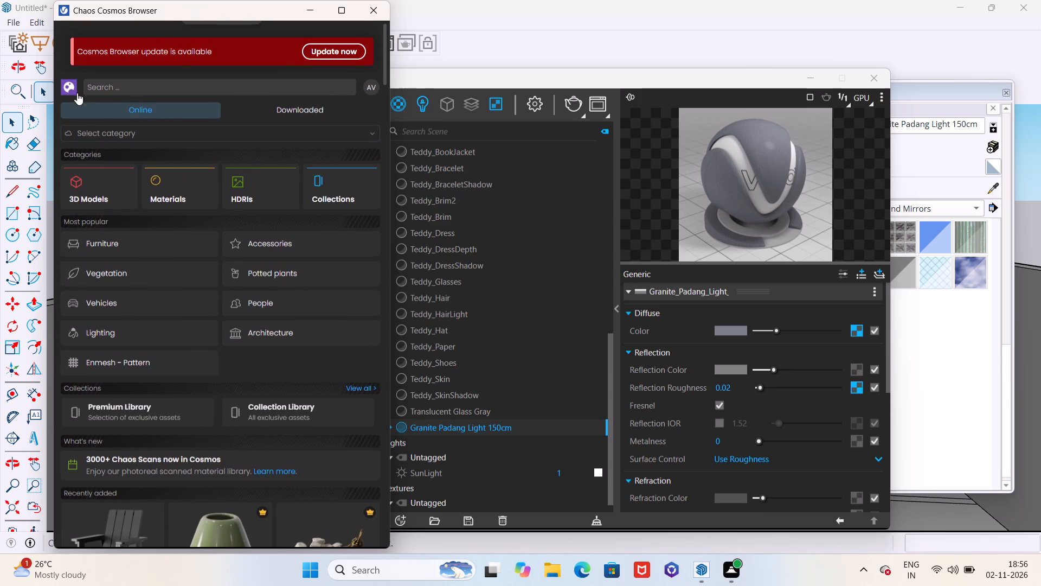
left_click(69, 82)
left_click(69, 82)
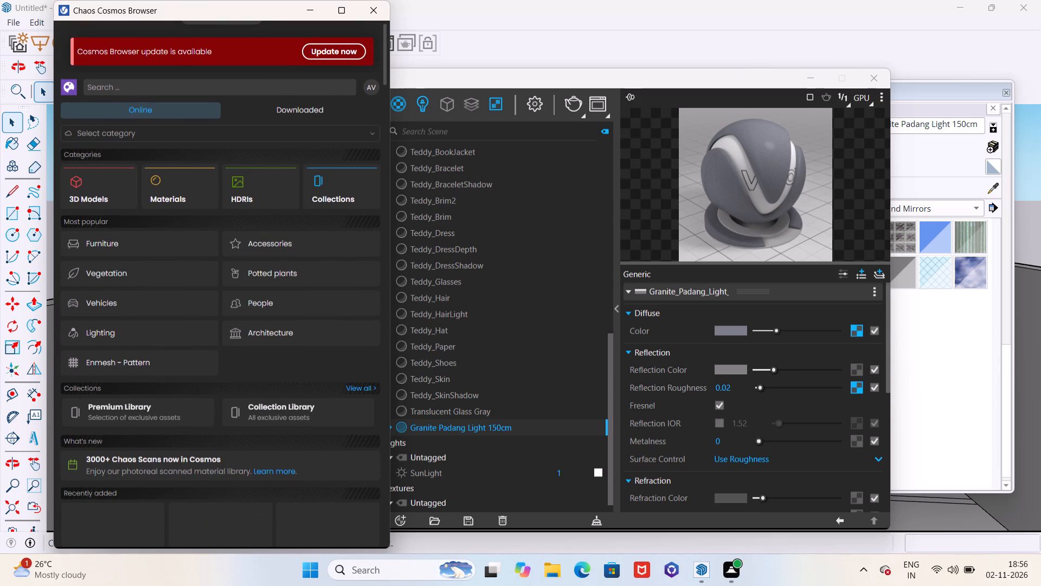
left_click(110, 85)
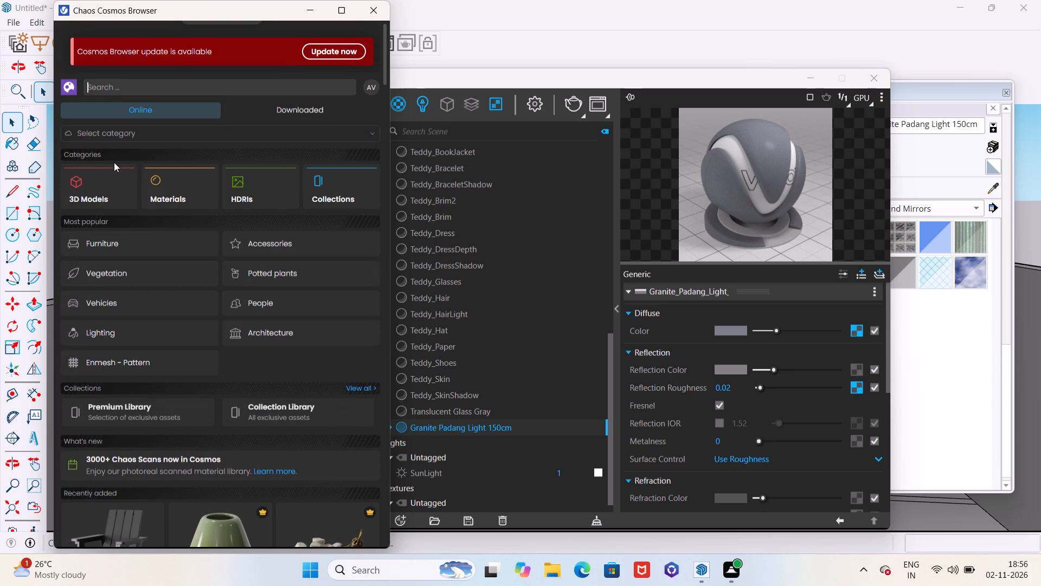
left_click(115, 85)
left_click(118, 149)
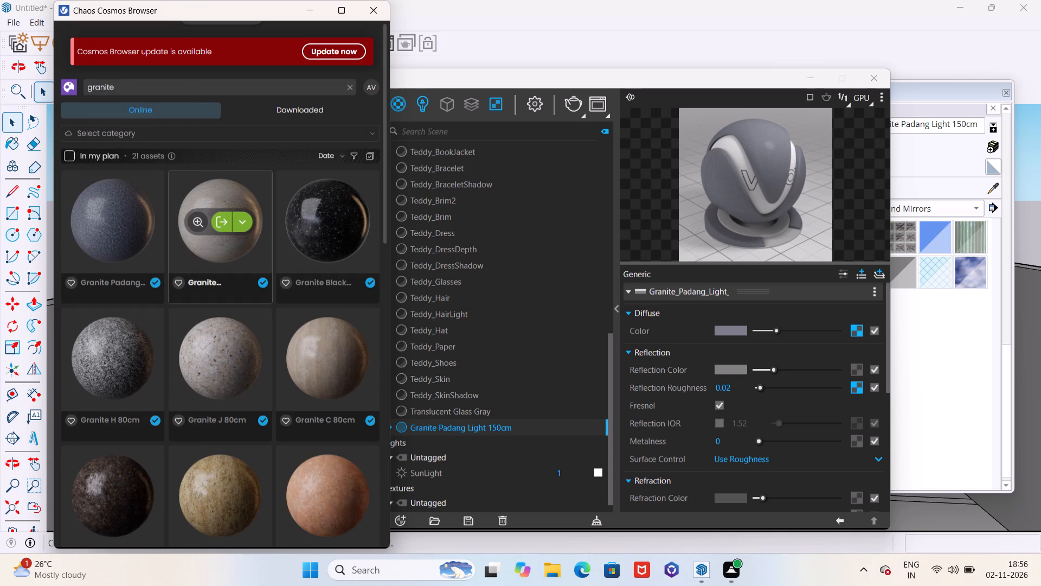
scroll(215, 258, "down", 1)
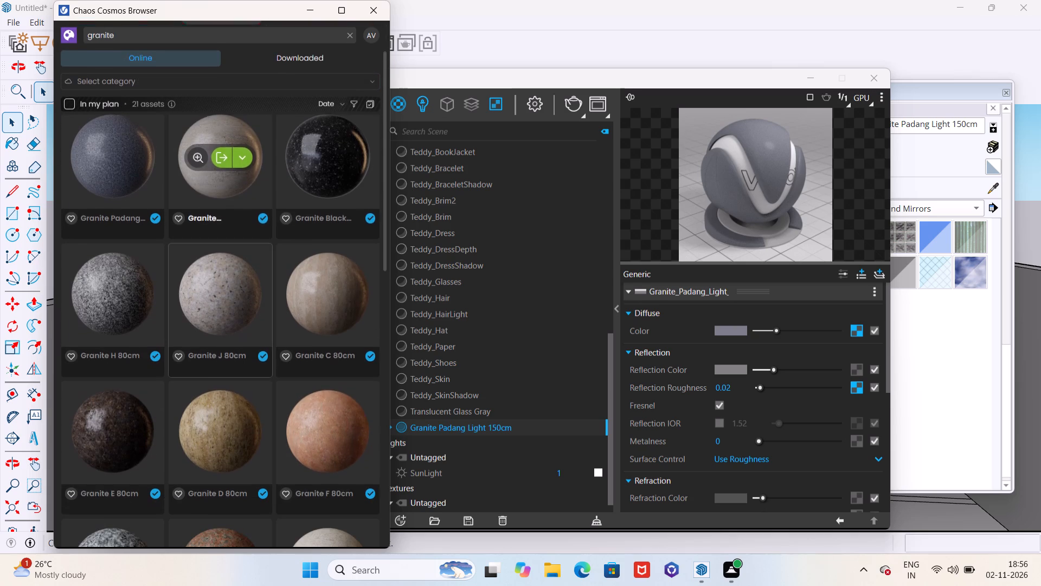
scroll(215, 258, "down", 4)
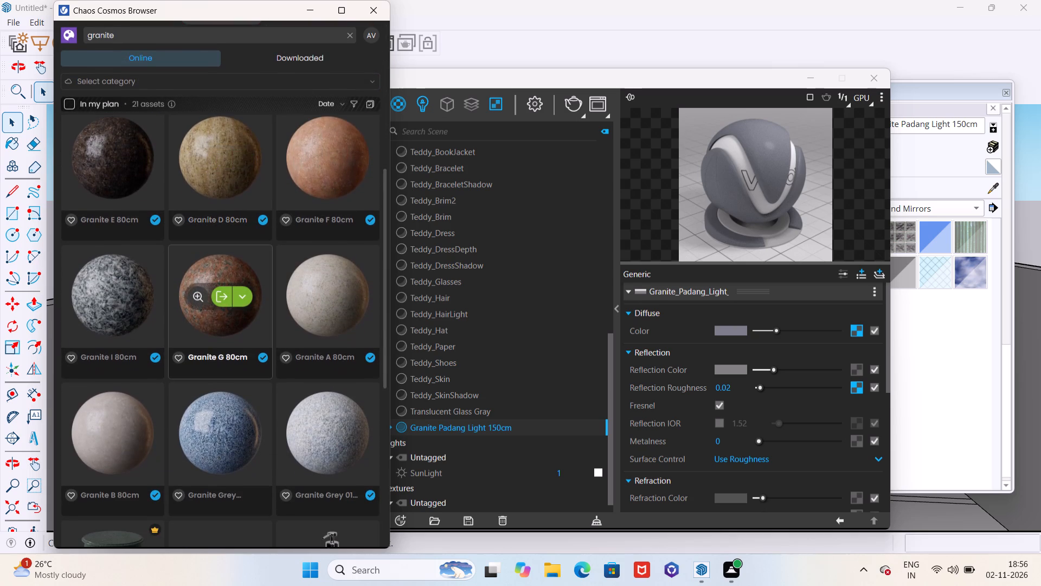
scroll(224, 267, "down", 8)
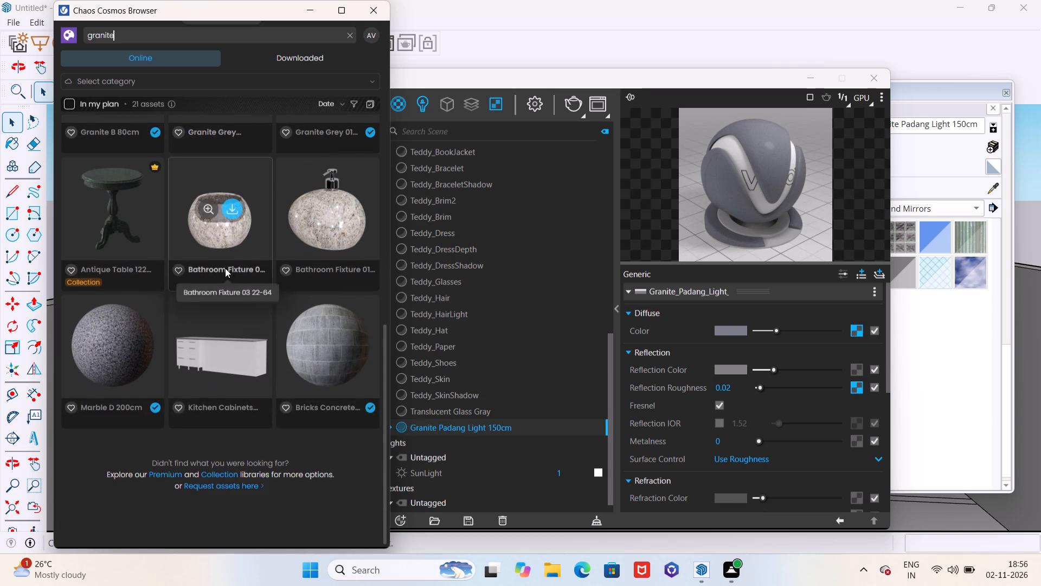
scroll(225, 268, "up", 16)
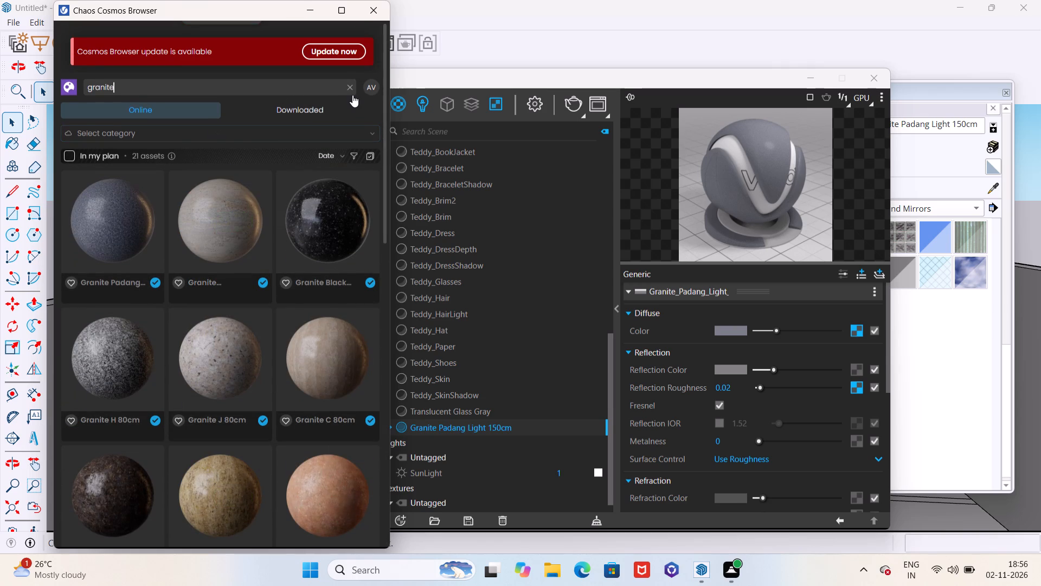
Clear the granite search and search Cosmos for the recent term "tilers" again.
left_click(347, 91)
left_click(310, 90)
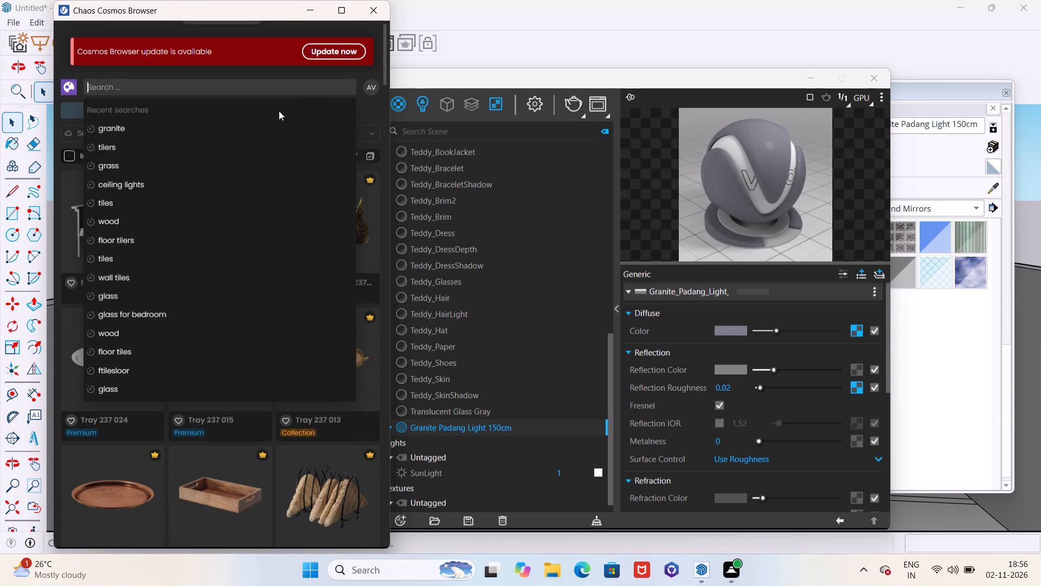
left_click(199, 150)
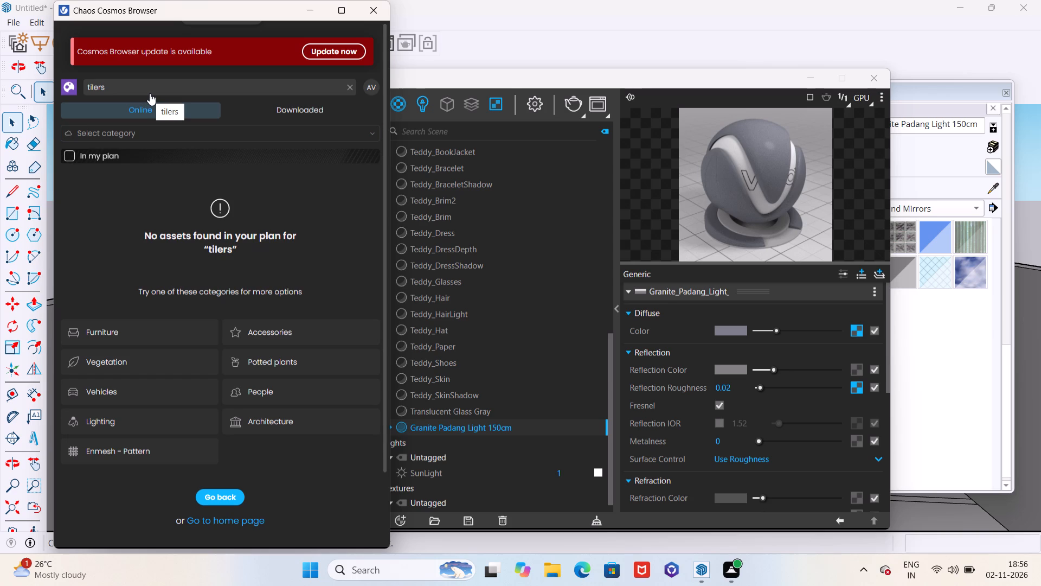
Replace the Cosmos search term with "tiles" and run the search.
key("BackSpace")
key("BackSpace")
key("BackSpace")
key("BackSpace")
key("BackSpace")
key("BackSpace")
key("BackSpace")
key("BackSpace")
key("BackSpace")
key("BackSpace")
key("BackSpace")
key("BackSpace")
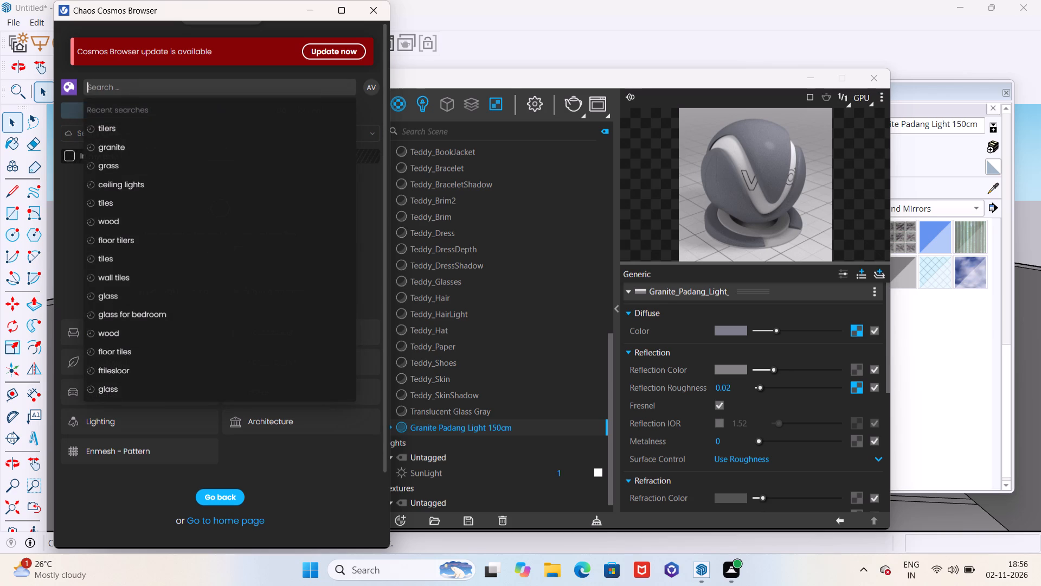
type("tiles")
key("Return")
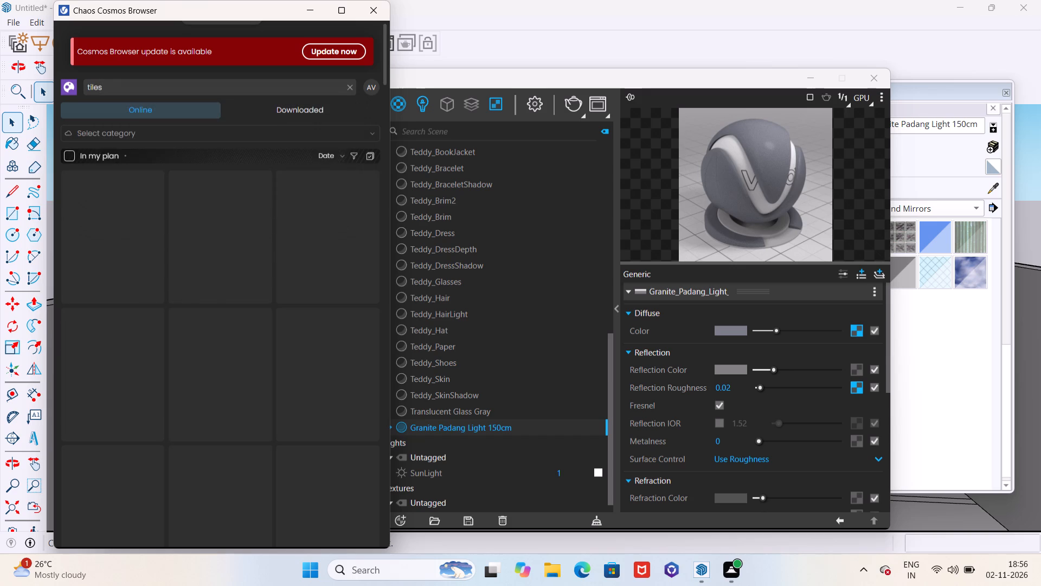
Find Tiles Marble Black 01 160cm among the tile materials, download it and import it into the scene's V-Ray materials.
scroll(248, 397, "down", 2)
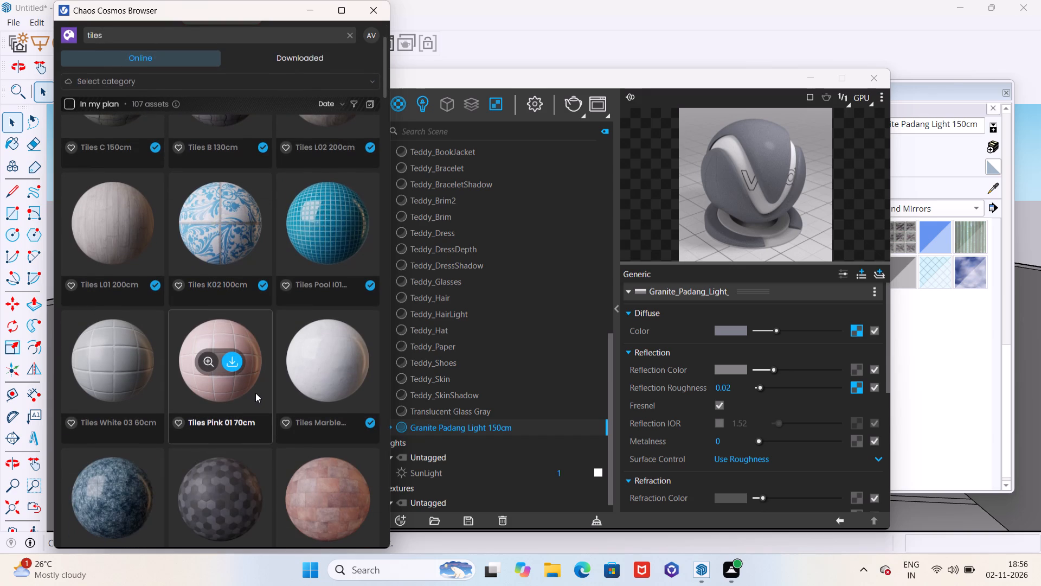
scroll(255, 393, "down", 3)
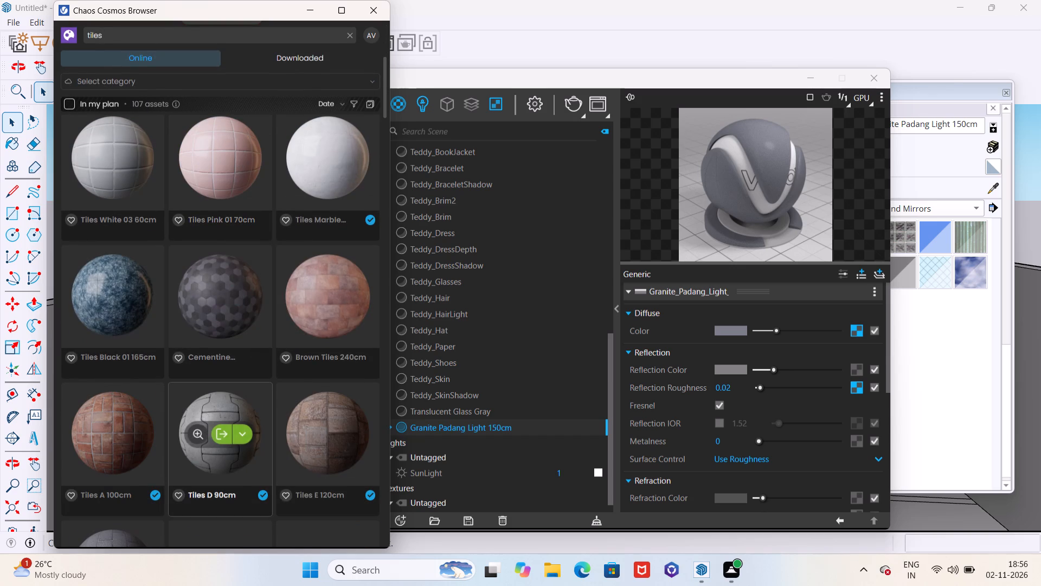
scroll(255, 393, "down", 5)
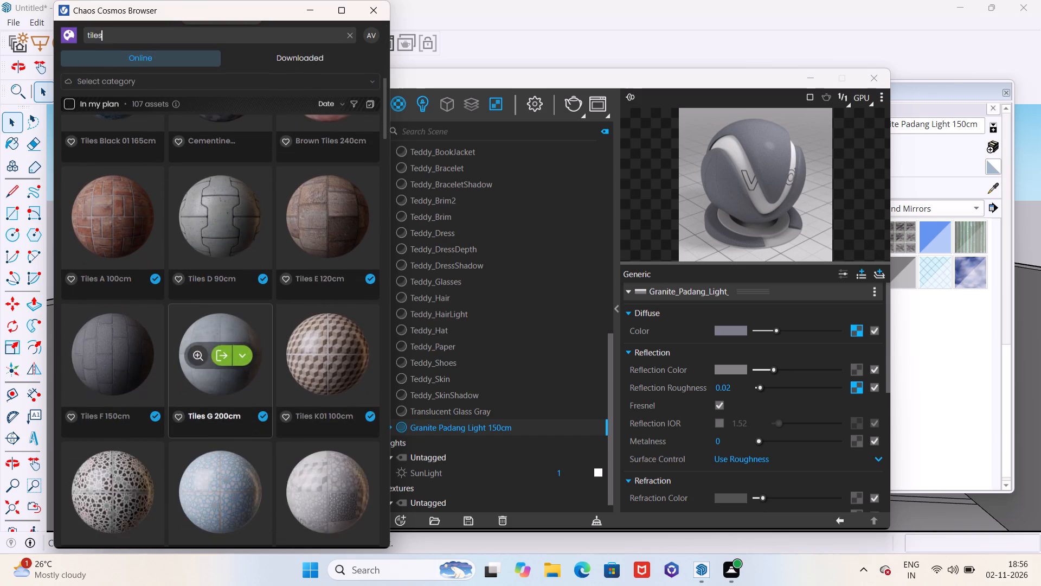
scroll(255, 393, "down", 5)
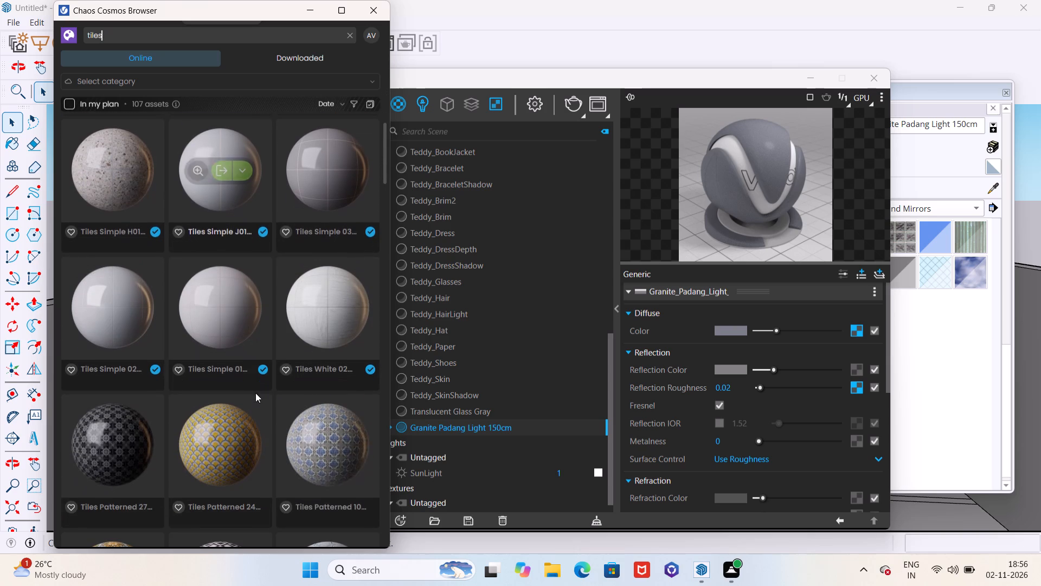
scroll(255, 393, "down", 7)
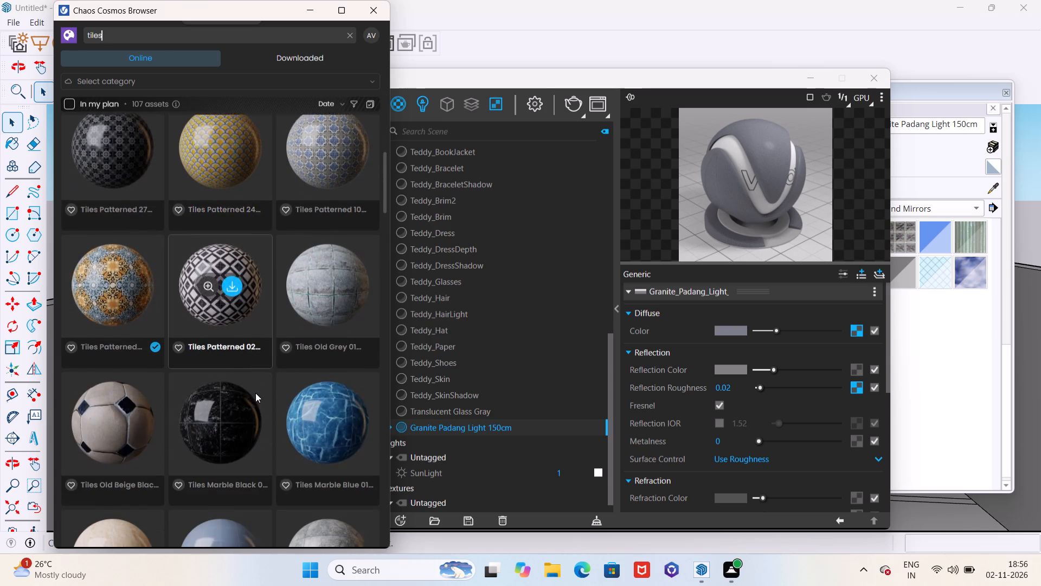
scroll(255, 393, "down", 1)
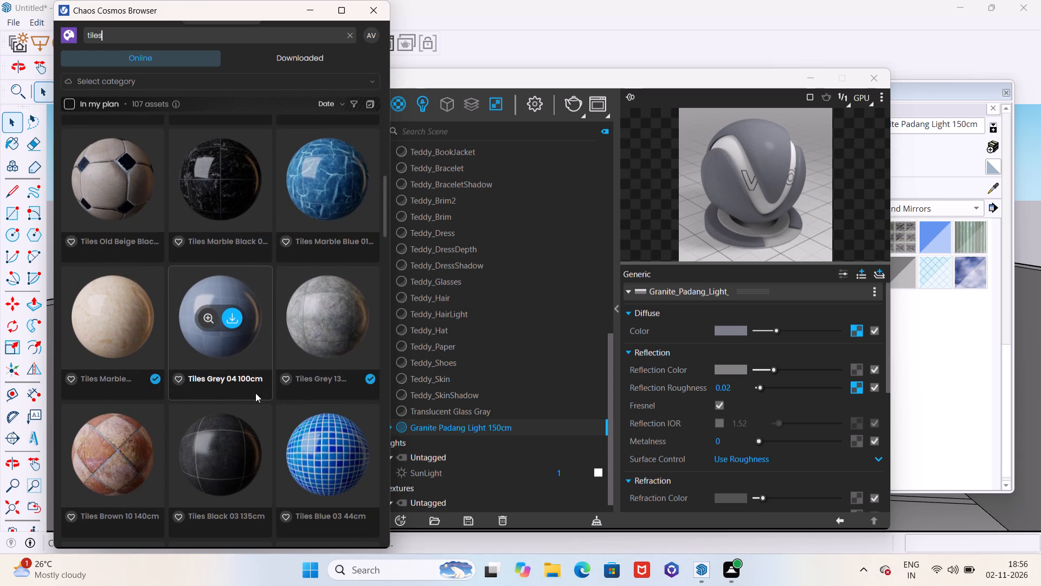
scroll(255, 393, "up", 2)
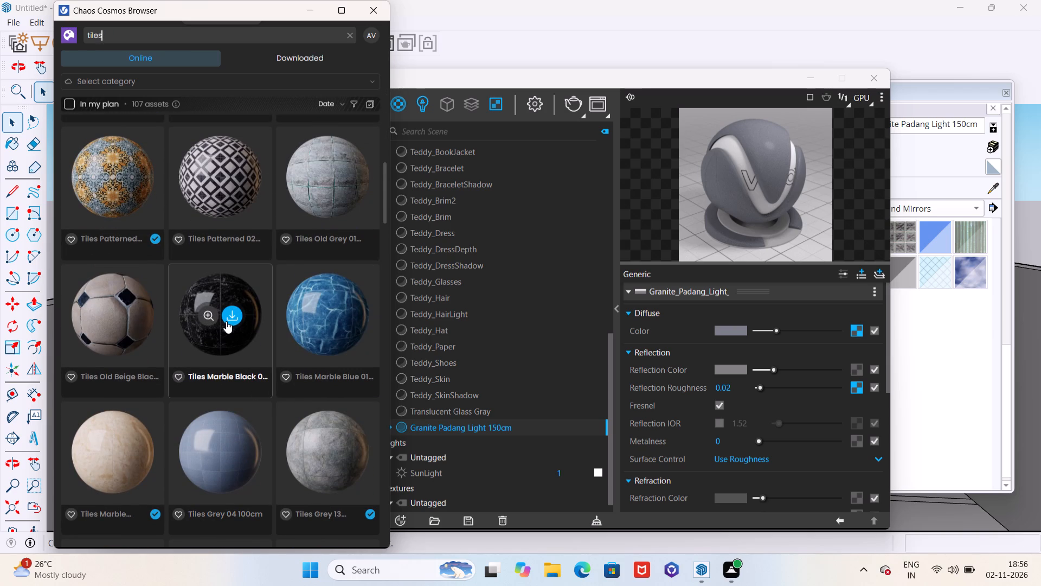
left_click(226, 321)
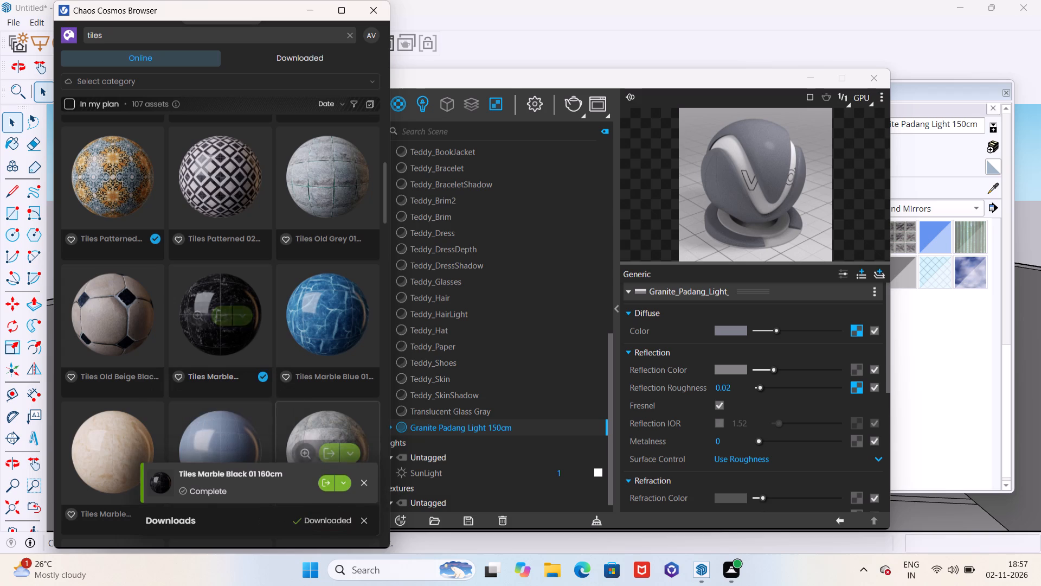
left_click(325, 486)
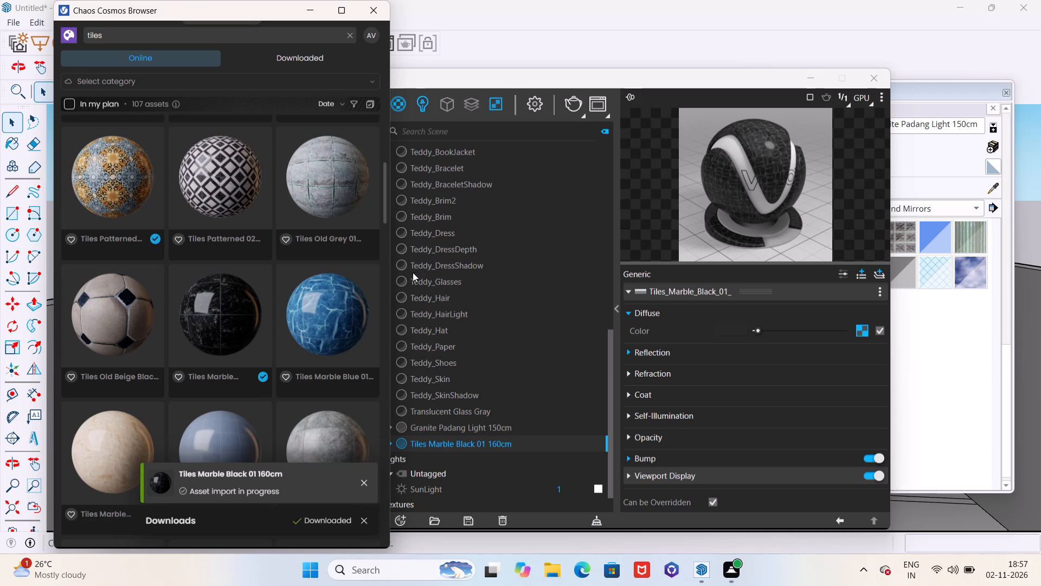
left_click(317, 4)
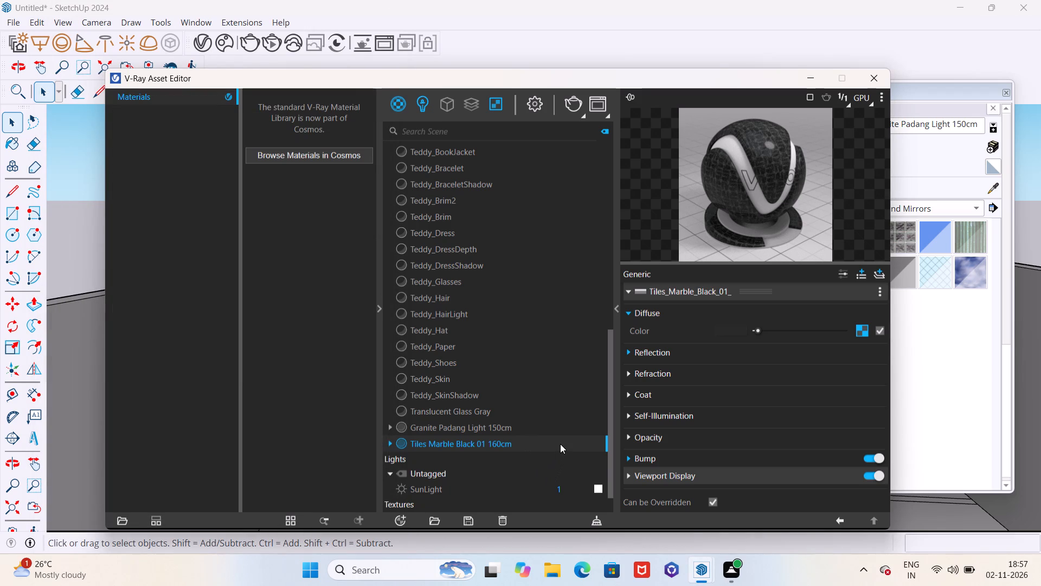
Paint both wall areas between the countertops and wall cabinets, including under the window, with Tiles Marble Black 01 160cm.
left_click(560, 444)
left_click(812, 83)
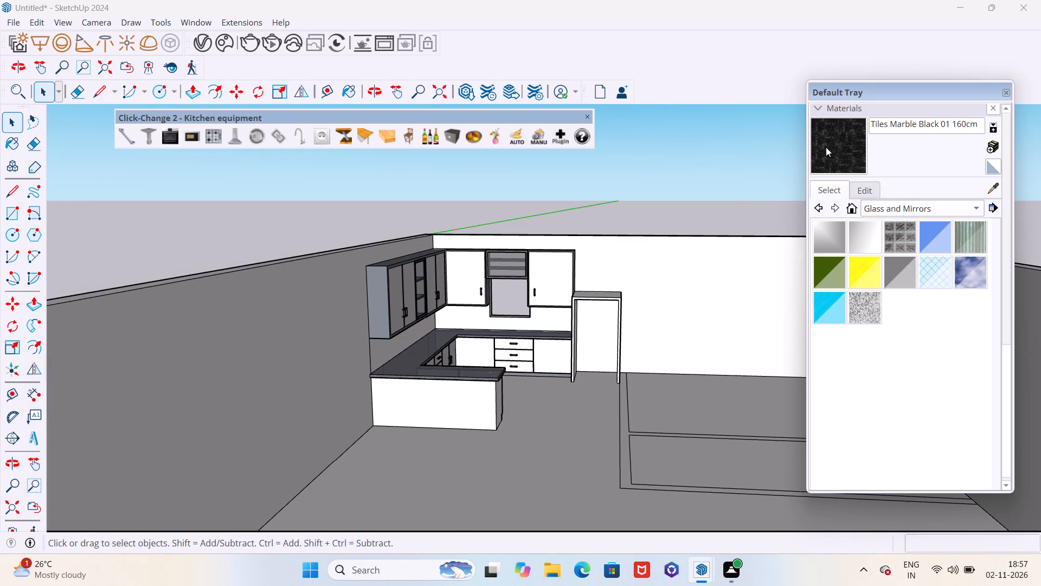
left_click(826, 147)
scroll(383, 336, "up", 15)
left_click(389, 365)
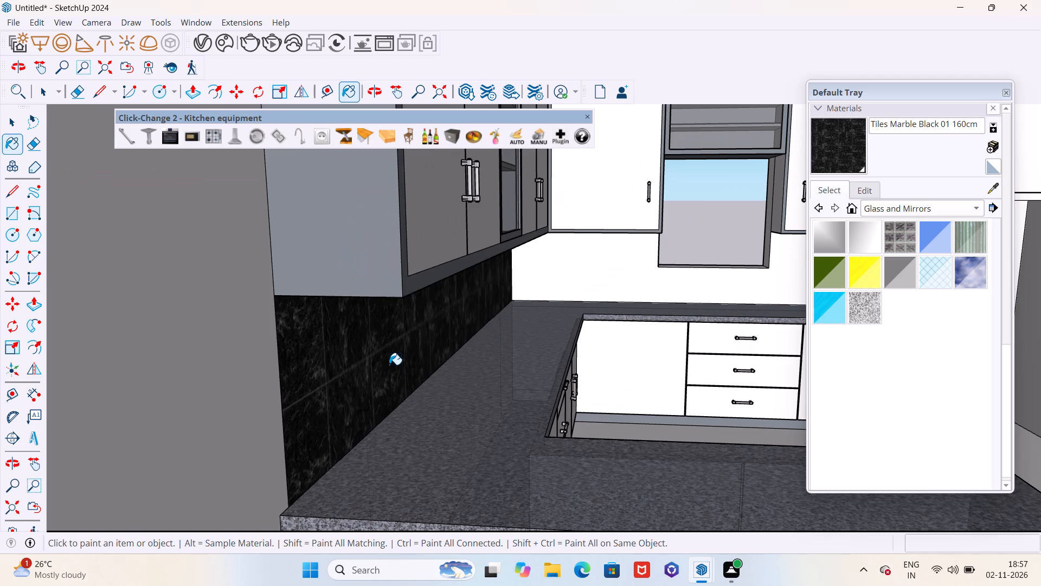
middle_click_drag(391, 367, 232, 387)
left_click(682, 252)
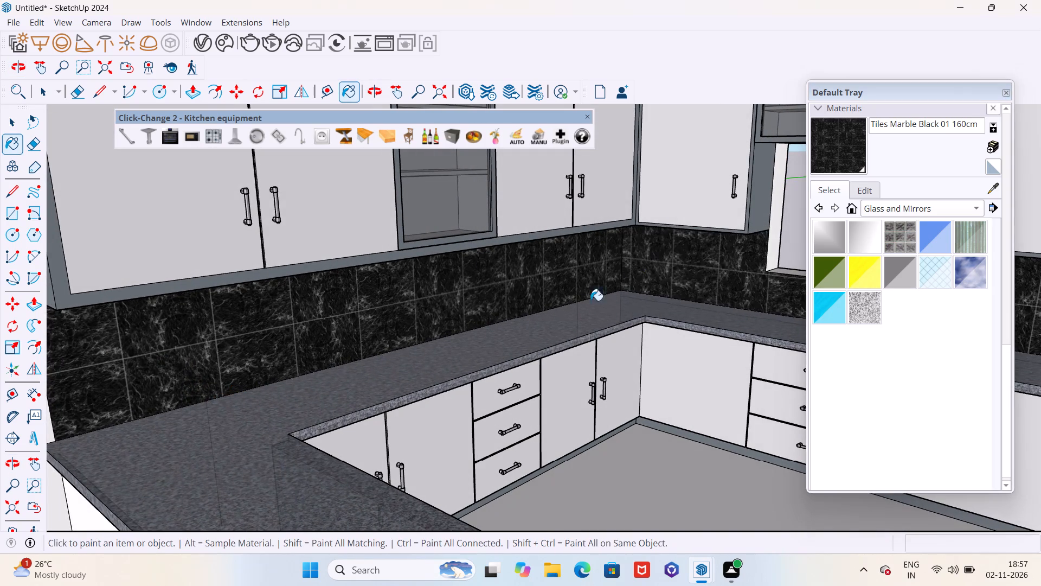
Examine the tiled backsplash and the whole kitchen from several angles.
scroll(552, 327, "down", 5)
middle_click_drag(535, 347, 633, 341)
scroll(547, 316, "down", 5)
middle_click_drag(572, 319, 590, 317)
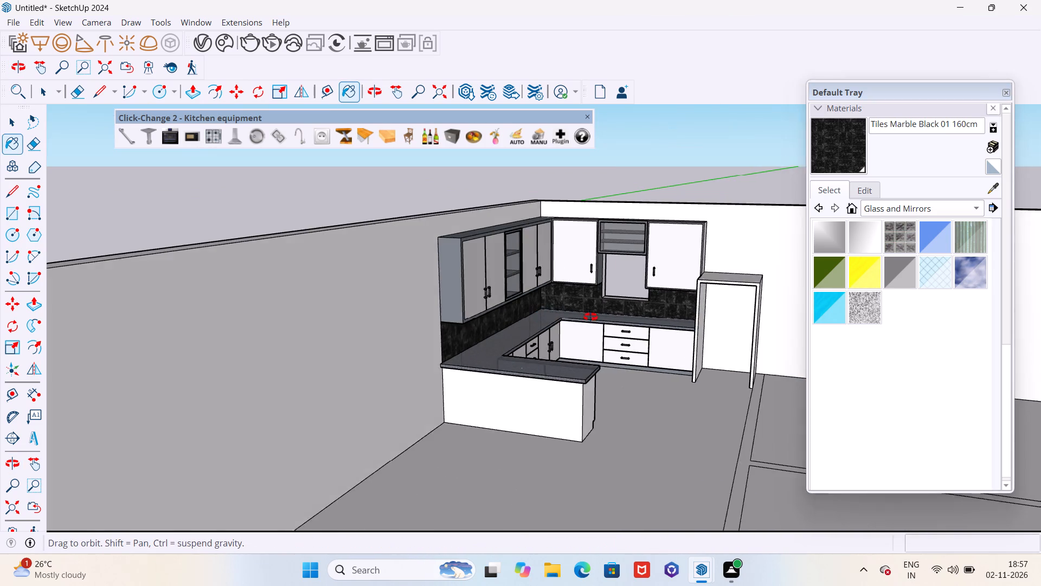
middle_click_drag(590, 317, 369, 351)
scroll(397, 335, "up", 6)
scroll(396, 334, "down", 5)
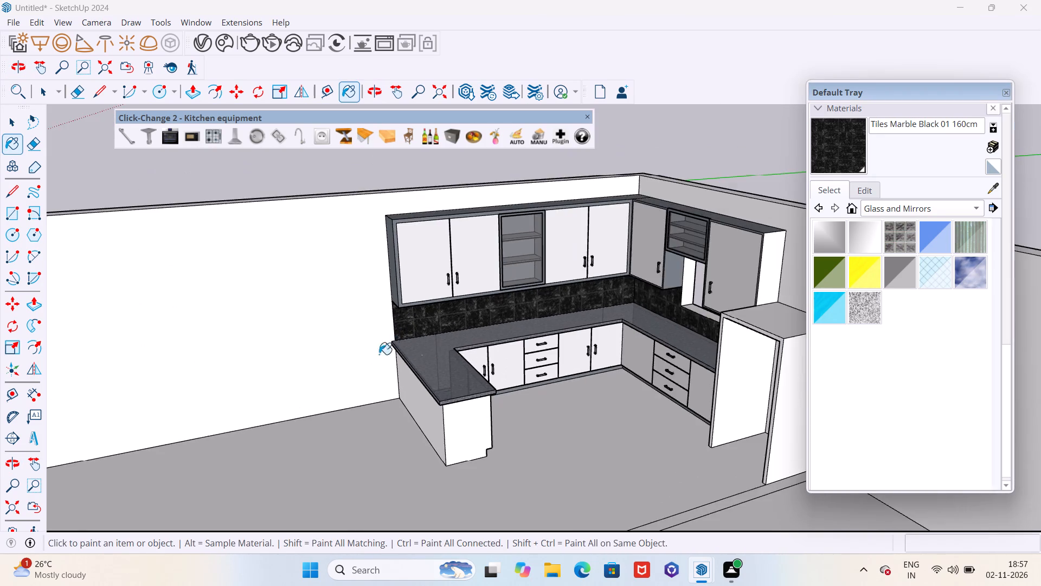
middle_click_drag(368, 365, 513, 413)
scroll(451, 422, "down", 6)
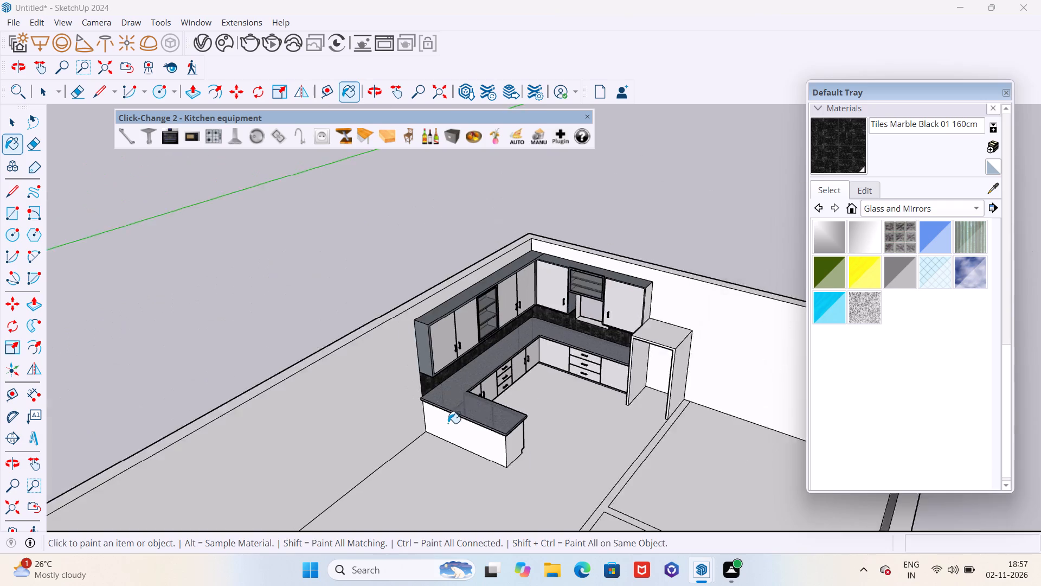
middle_click_drag(437, 424, 560, 388)
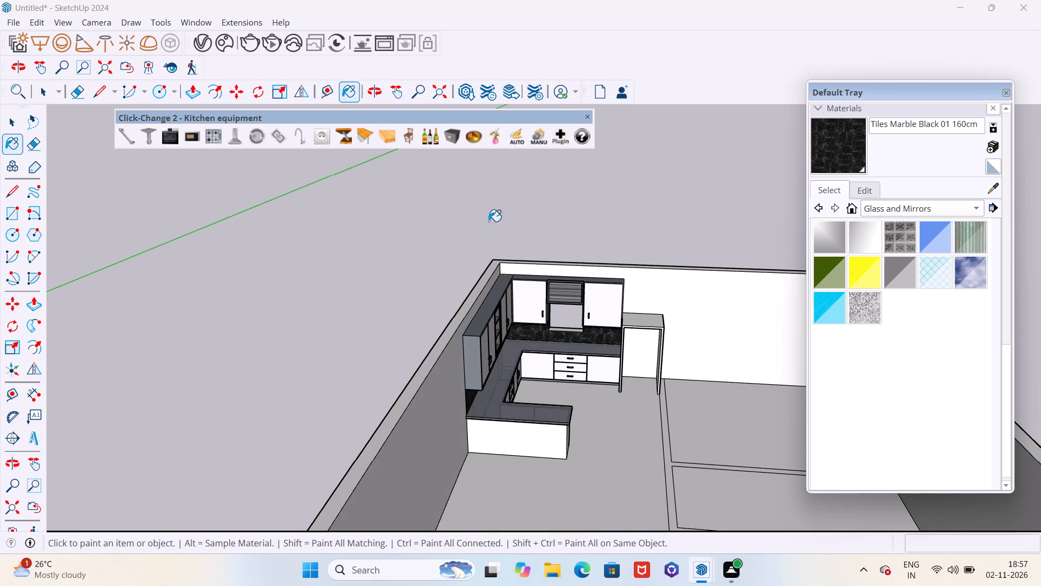
Open the Cosmos material browser from the V-Ray Asset Editor and search for "wood".
left_click(203, 39)
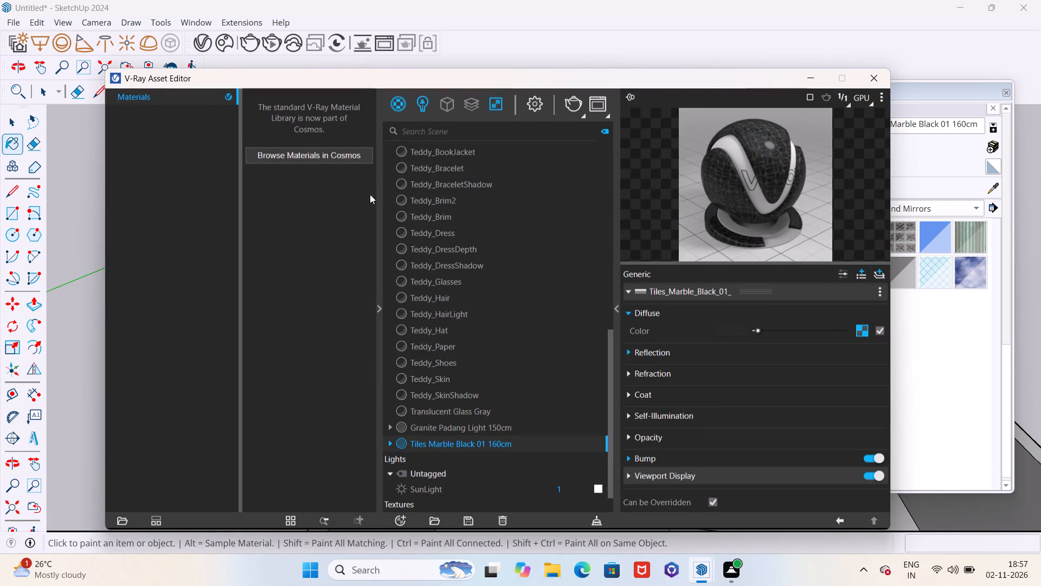
left_click(349, 156)
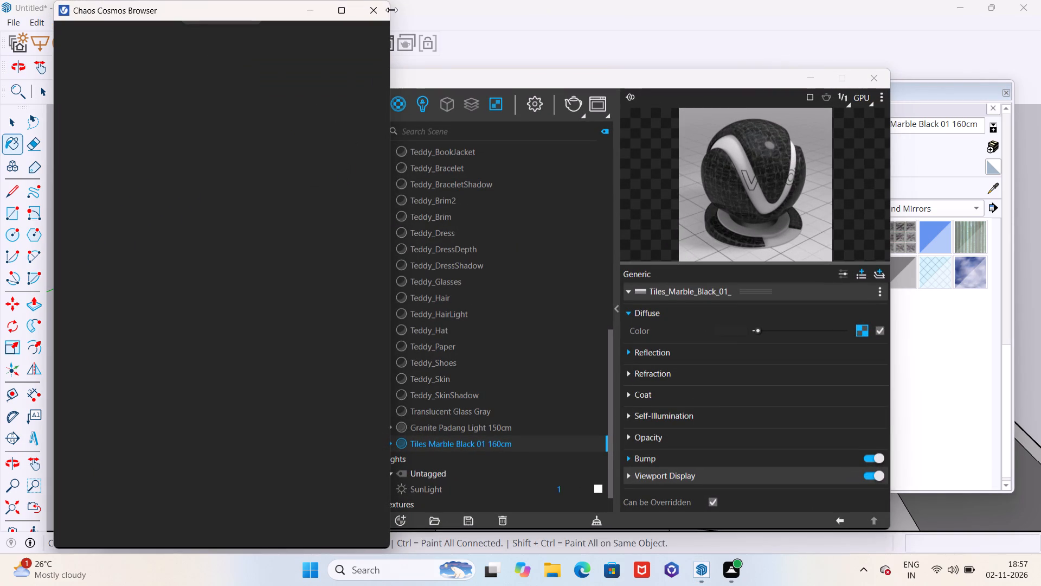
left_click(372, 14)
left_click(340, 156)
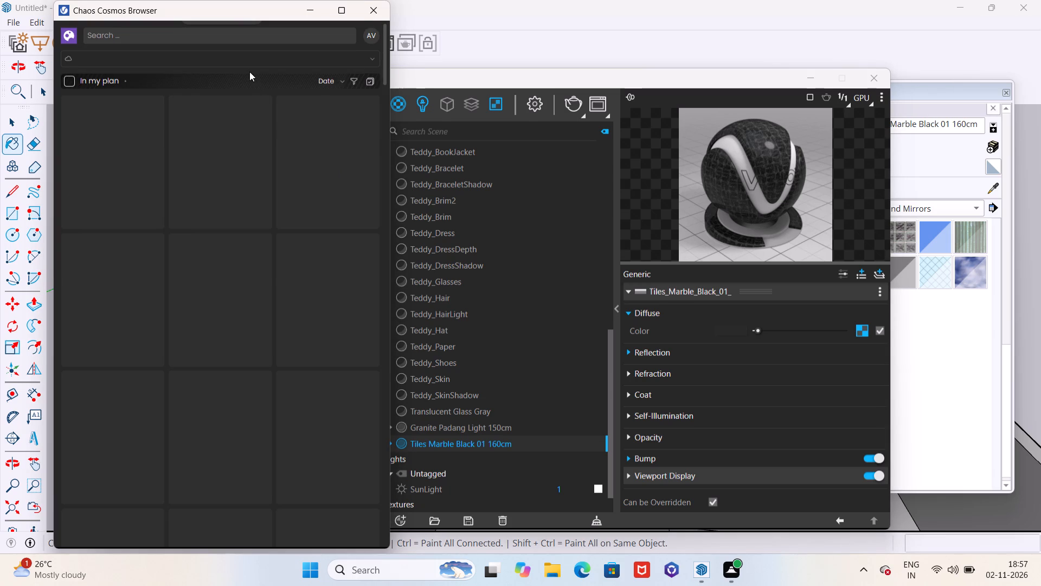
left_click(238, 91)
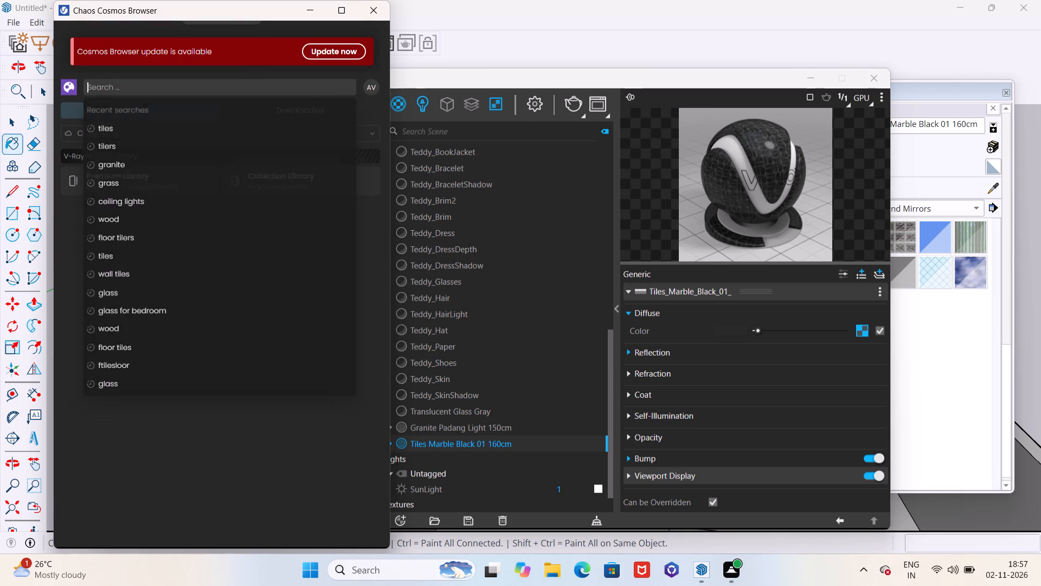
left_click(62, 81)
left_click(70, 86)
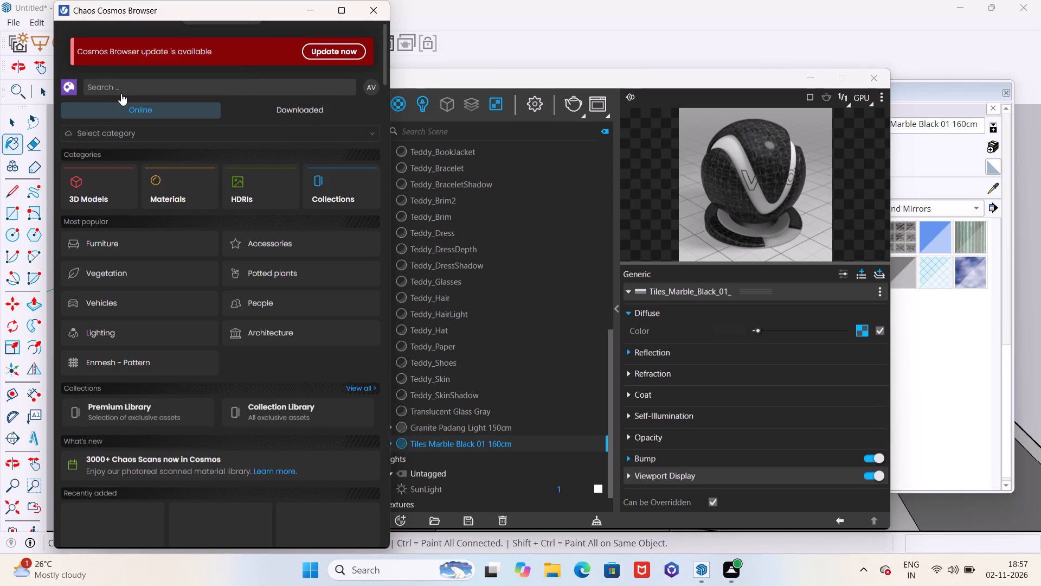
left_click(130, 87)
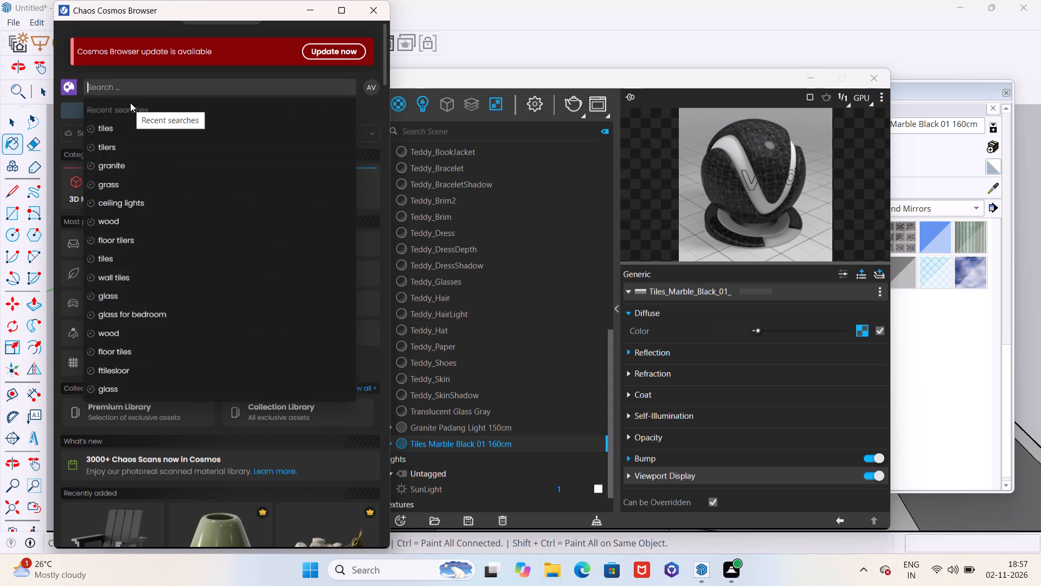
type("eood")
key("BackSpace")
key("BackSpace")
key("BackSpace")
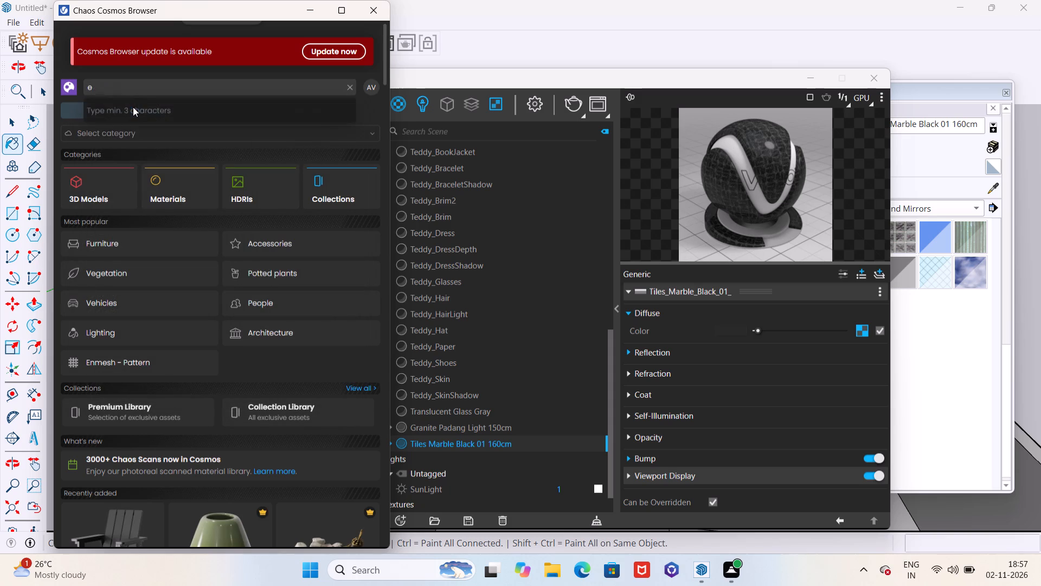
key("BackSpace")
type("wood")
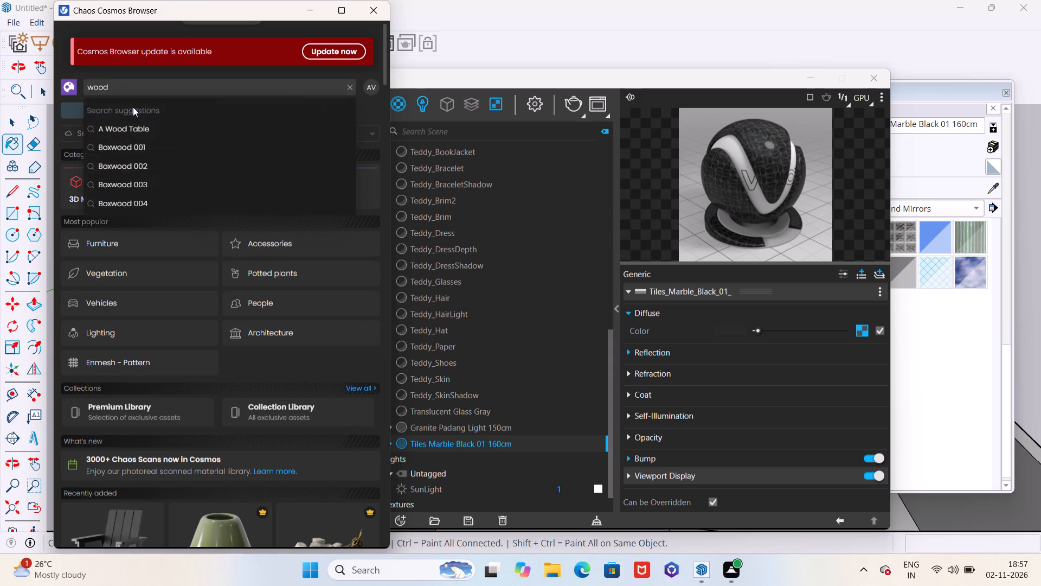
key("Return")
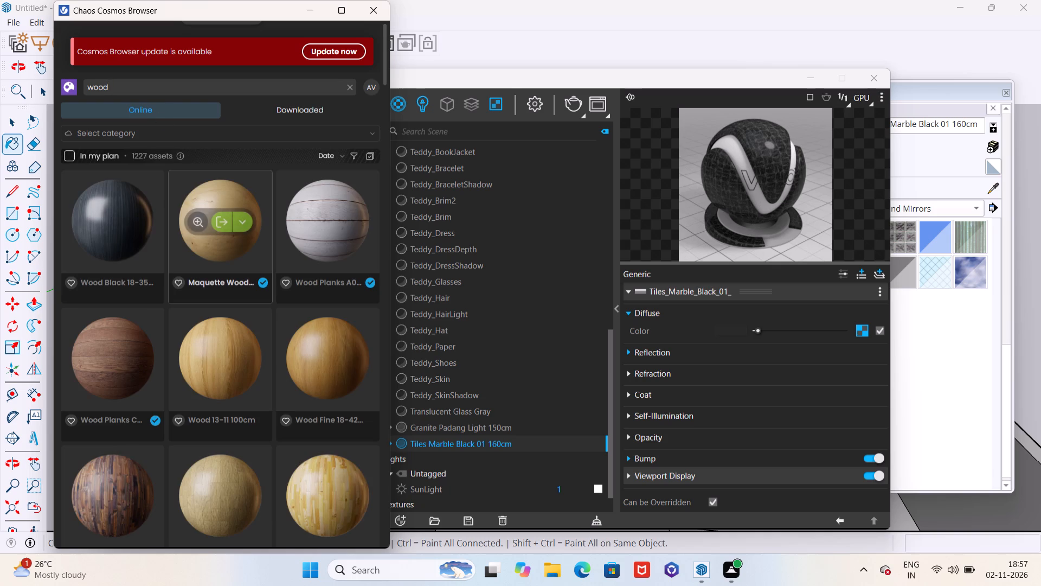
Find Wood Walnut 33-38 100cm among the wood materials and import it into the scene's V-Ray materials.
scroll(203, 297, "down", 4)
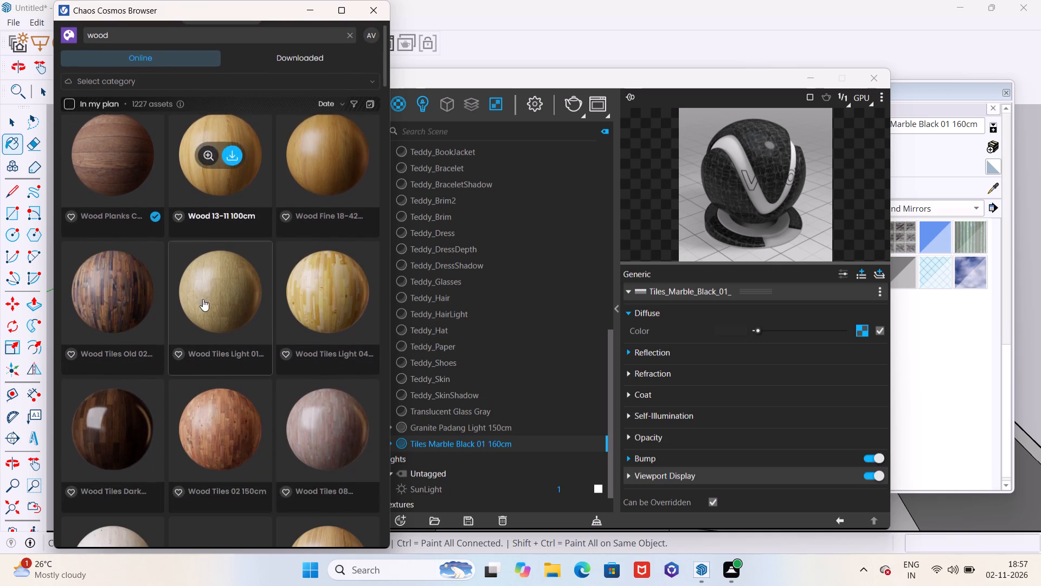
scroll(204, 304, "down", 2)
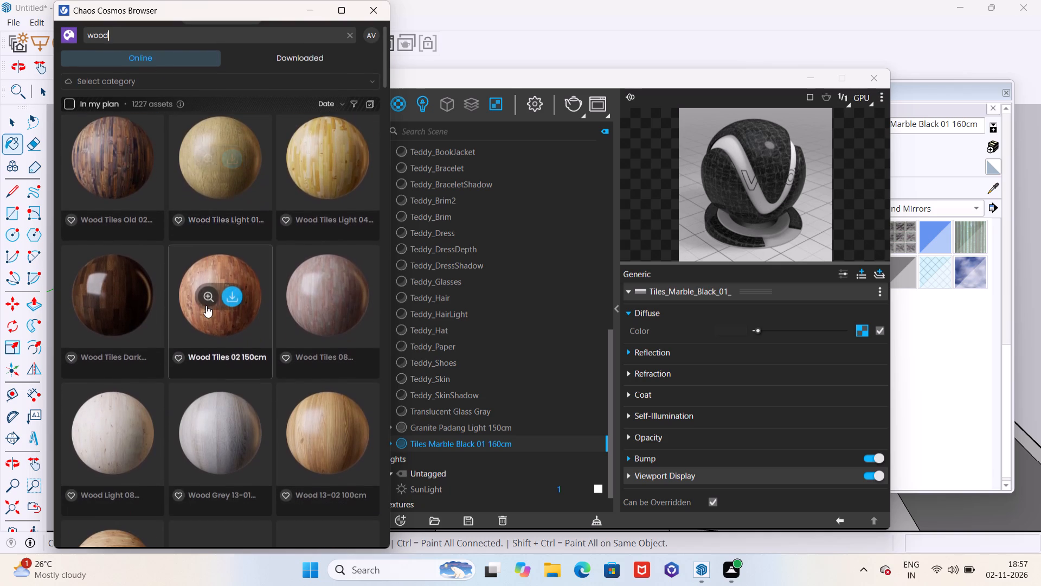
scroll(206, 305, "down", 7)
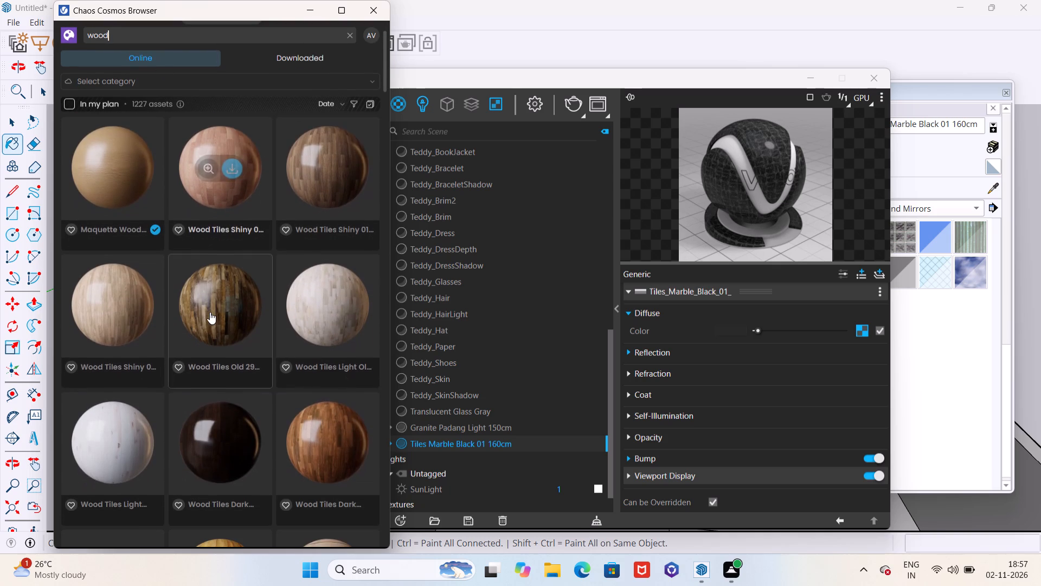
scroll(211, 314, "down", 2)
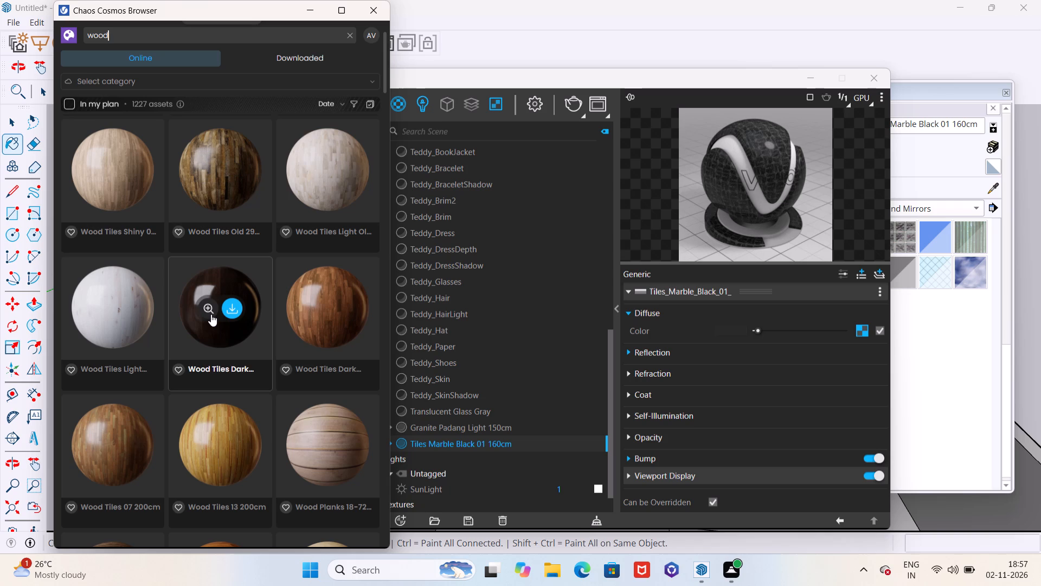
scroll(211, 314, "down", 5)
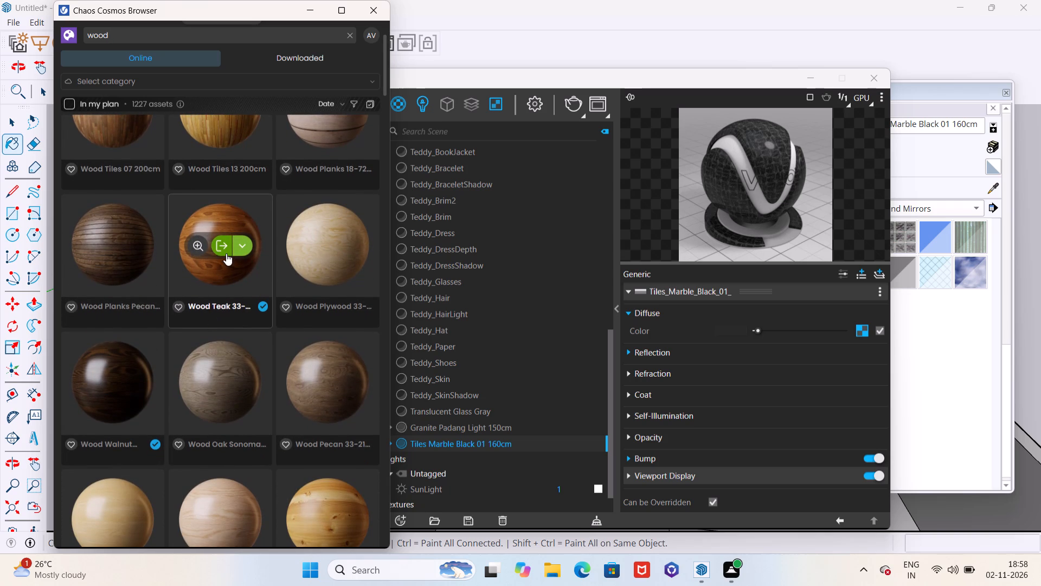
left_click(118, 387)
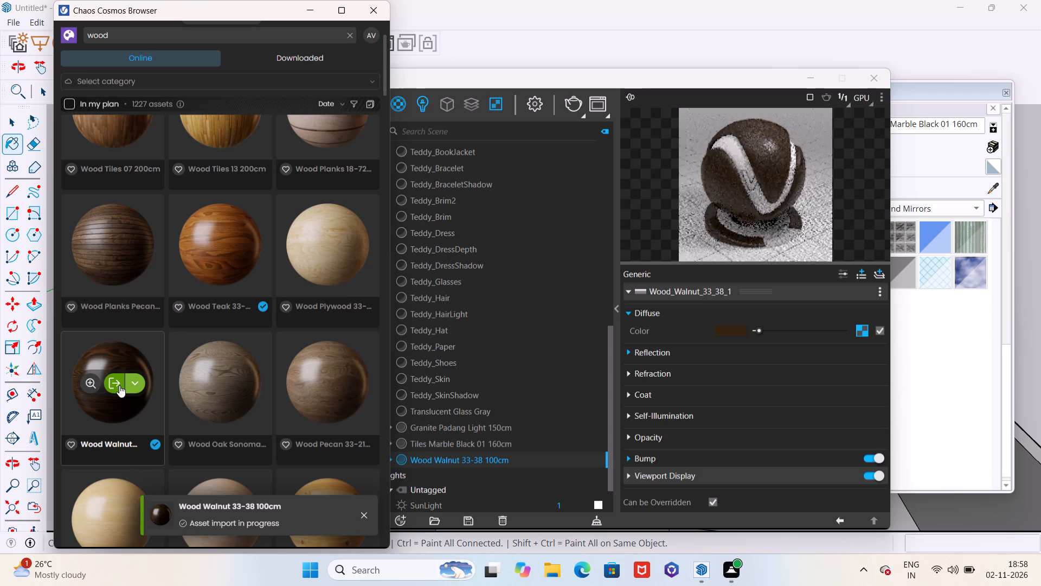
left_click(307, 9)
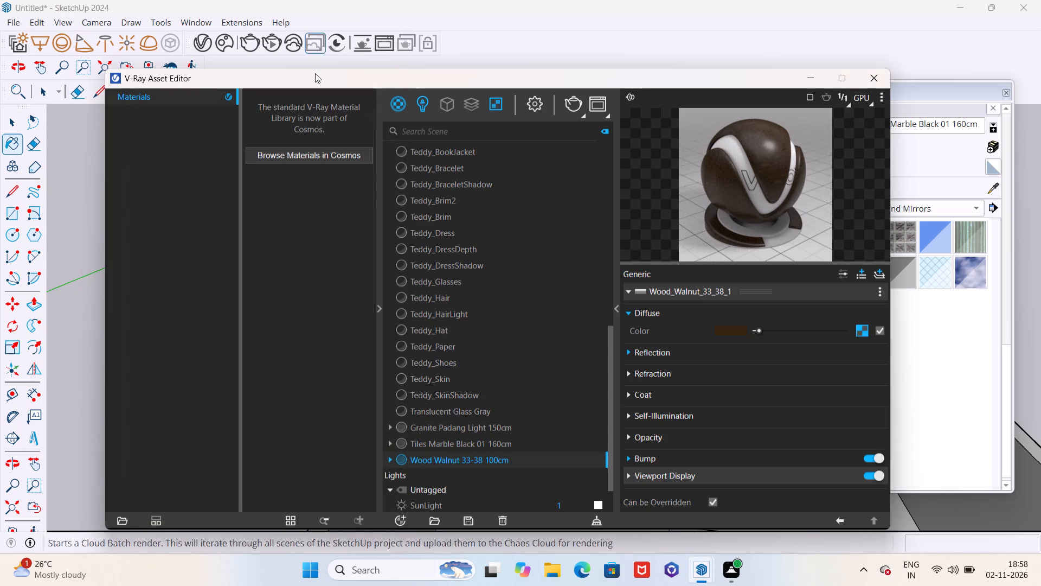
Paint the tall open unit's front edges, top and side facing the countertop with Wood Walnut 33-38 100cm.
left_click(537, 462)
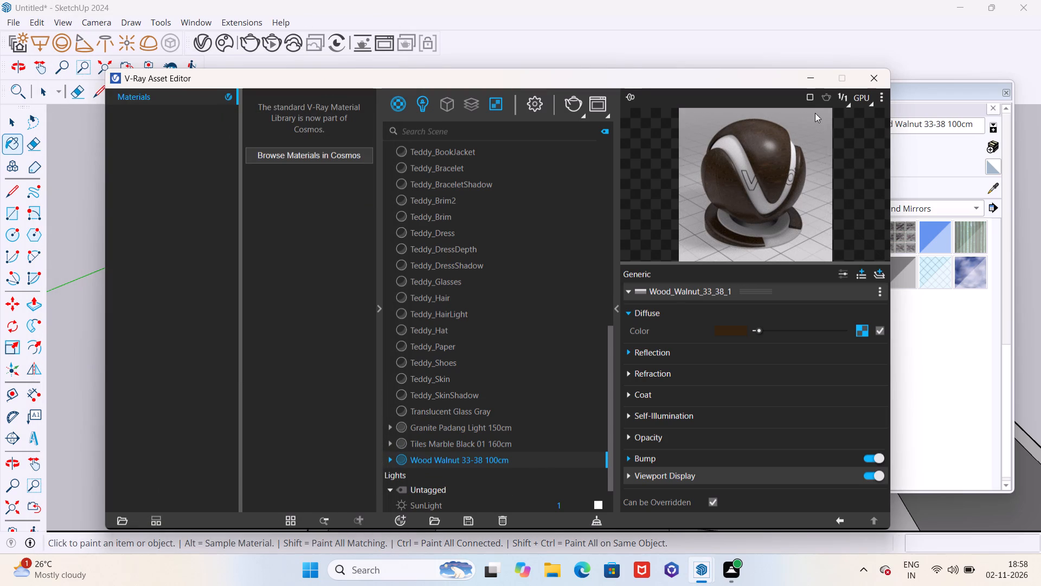
left_click(806, 80)
scroll(632, 352, "up", 7)
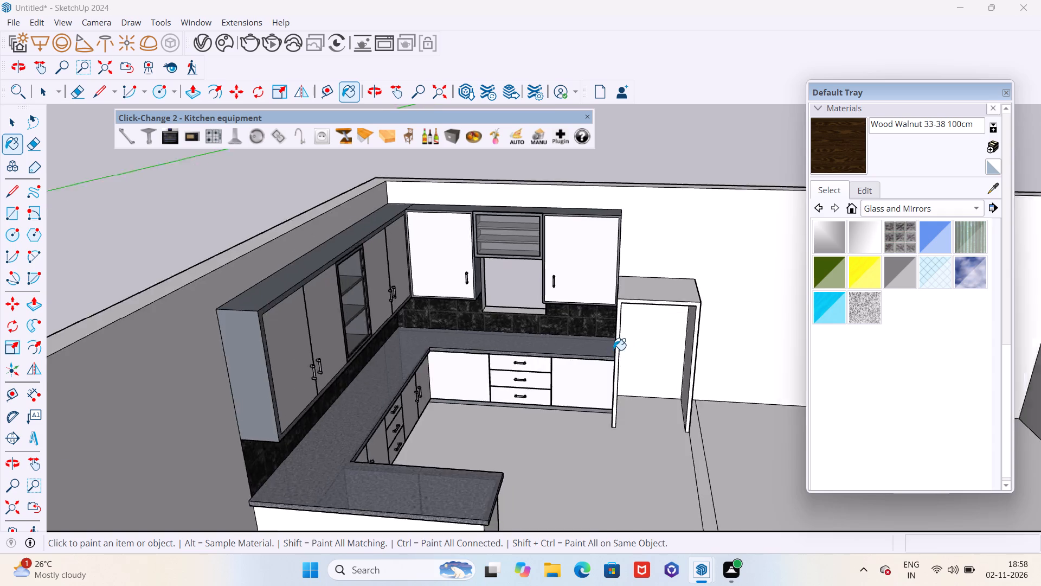
scroll(613, 350, "up", 14)
left_click(624, 325)
scroll(616, 339, "down", 7)
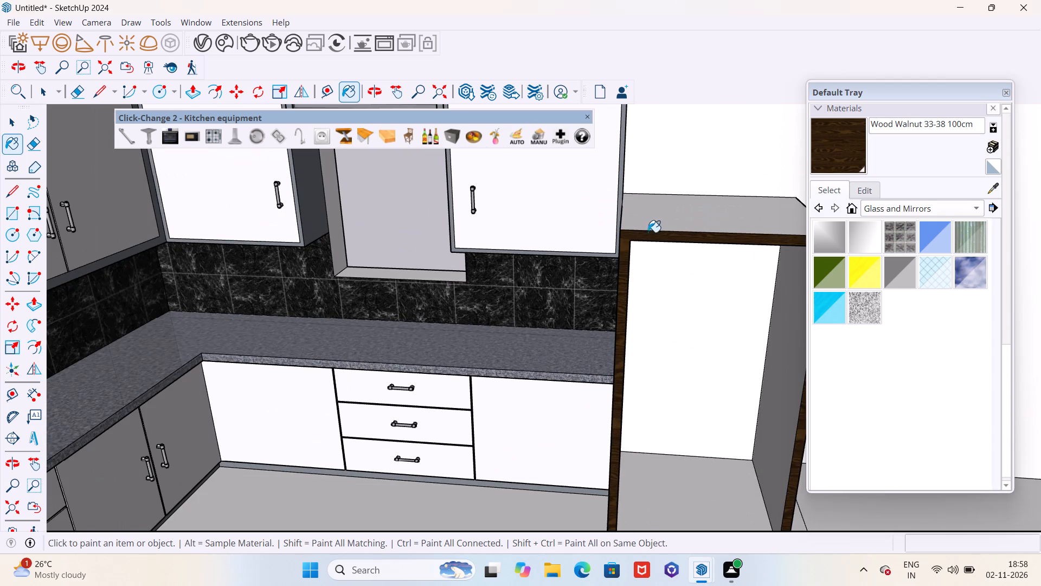
left_click(654, 223)
middle_click_drag(613, 314, 736, 311)
left_click(636, 289)
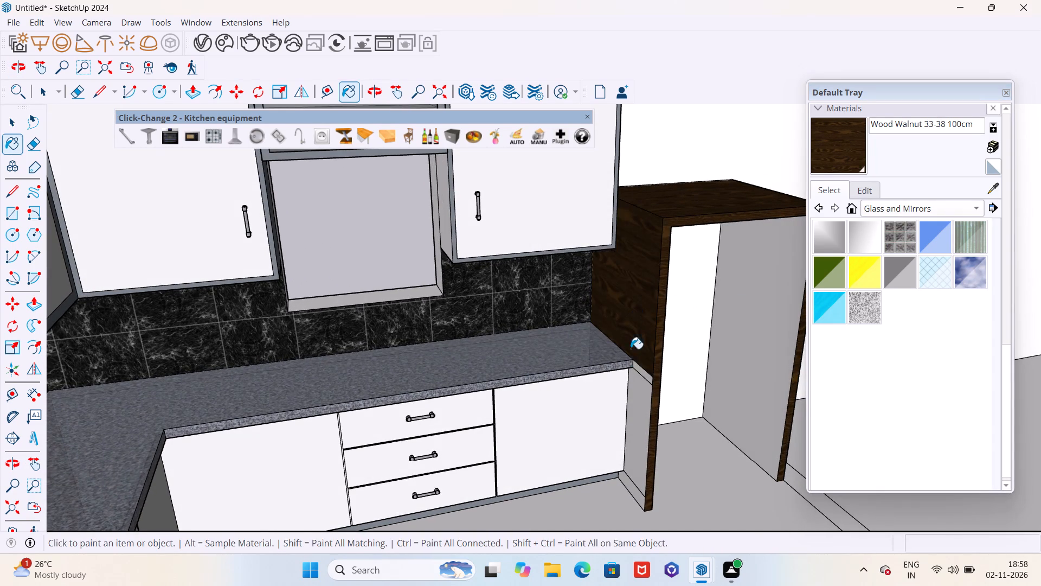
scroll(639, 374, "up", 8)
left_click(645, 375)
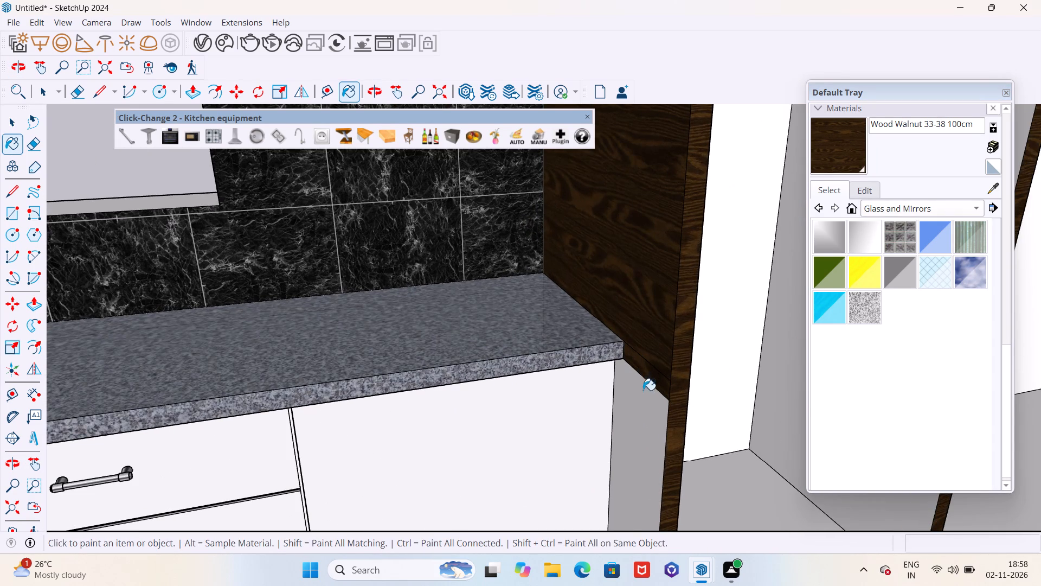
Erase the dividing edges at countertop and plinth level on the tall unit's side panel next to the base cabinets.
middle_click_drag(633, 411, 671, 415)
key("e")
left_click_drag(679, 382, 679, 386)
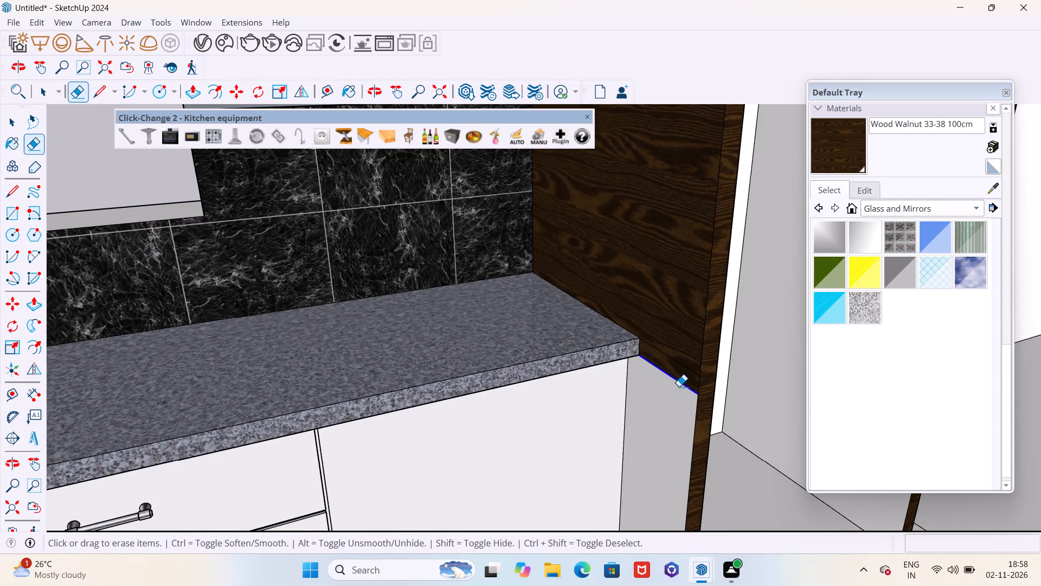
left_click_drag(679, 386, 679, 391)
left_click_drag(831, 138, 830, 144)
scroll(540, 358, "down", 9)
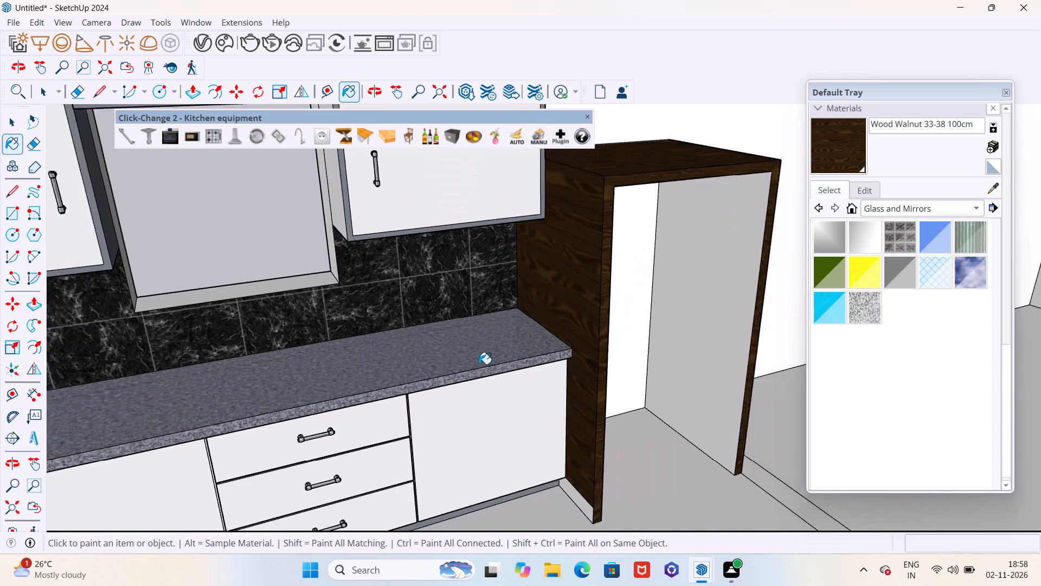
scroll(479, 364, "down", 2)
scroll(558, 482, "up", 15)
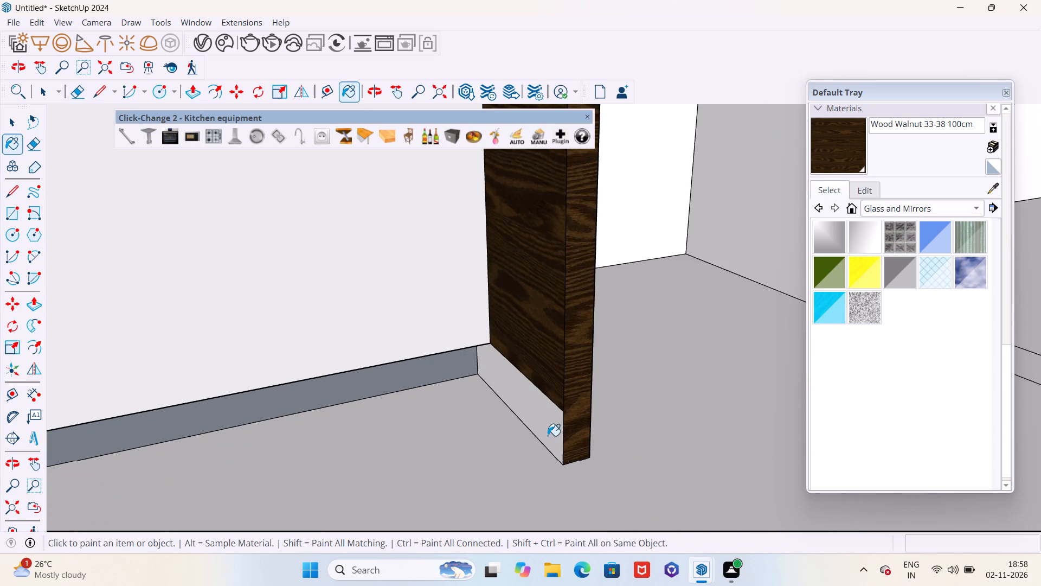
key("e")
left_click(545, 397)
scroll(514, 440, "down", 9)
scroll(510, 445, "up", 2)
scroll(509, 445, "down", 1)
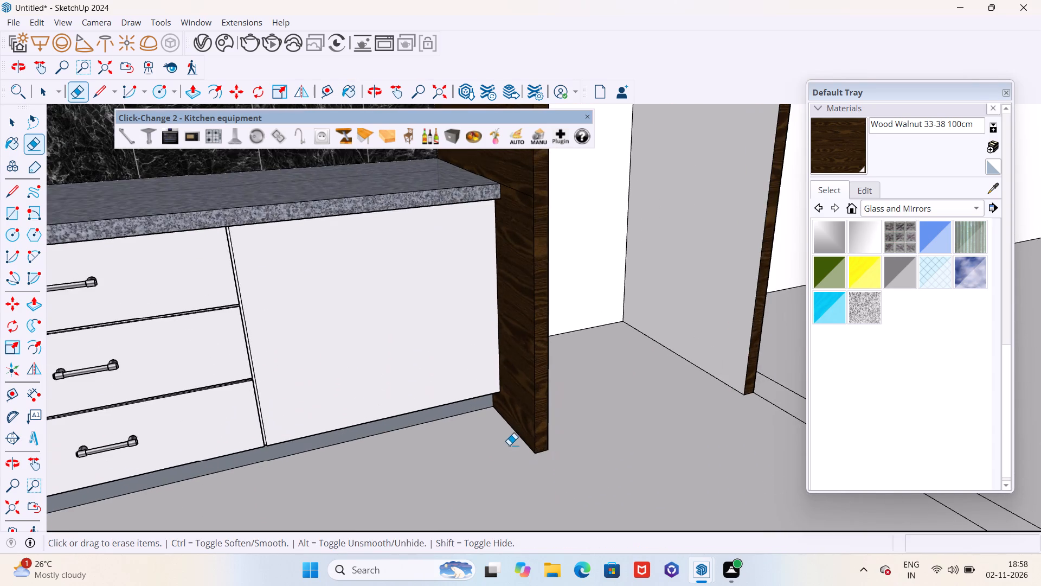
scroll(535, 468, "down", 5)
Paint the tall unit's far outer side and both inner side faces with Wood Walnut 33-38 100cm.
middle_click_drag(611, 456, 300, 488)
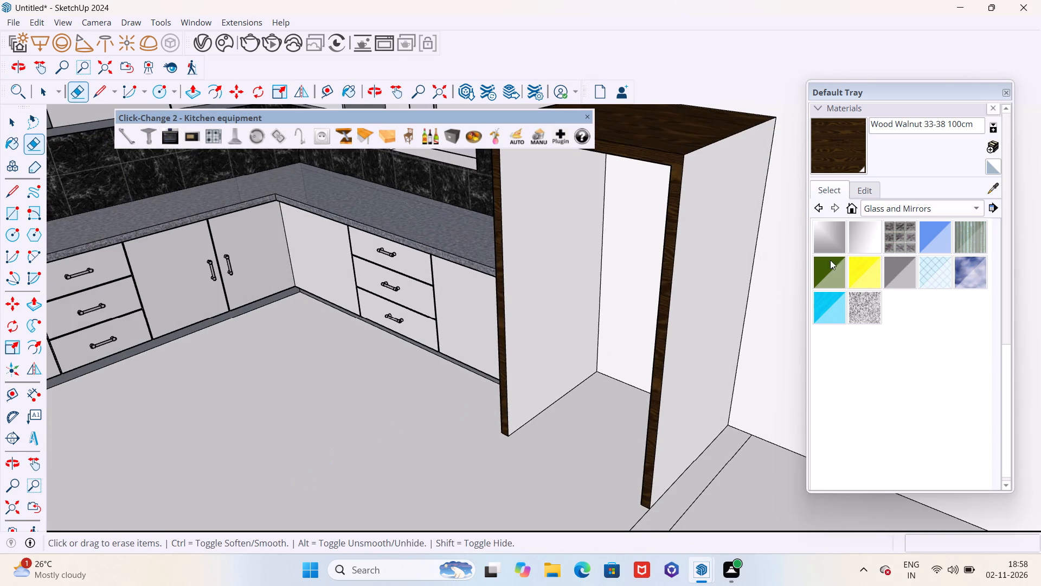
left_click(825, 155)
left_click(712, 249)
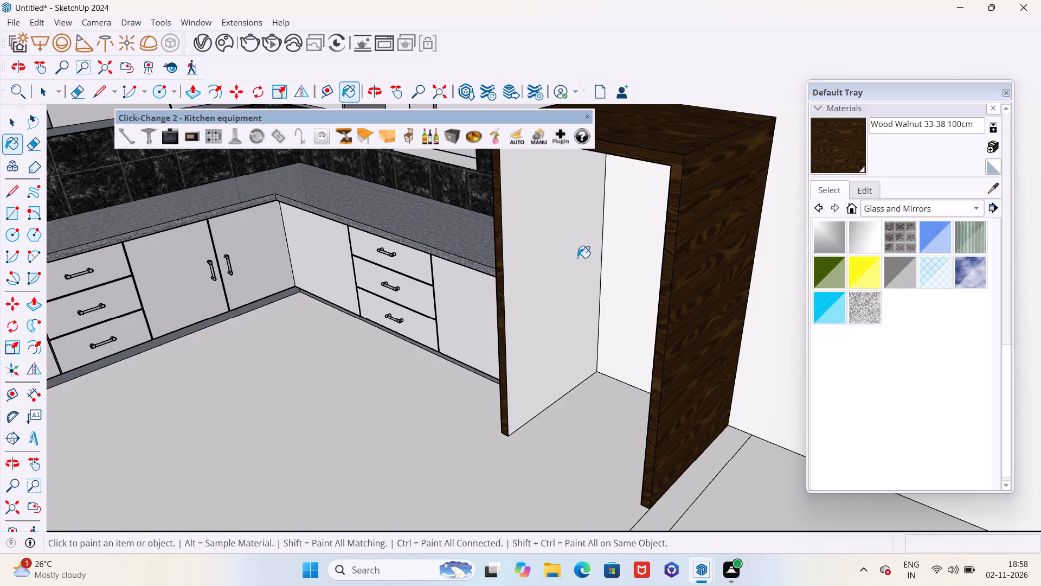
left_click(545, 257)
scroll(626, 263, "down", 5)
middle_click_drag(593, 304, 843, 282)
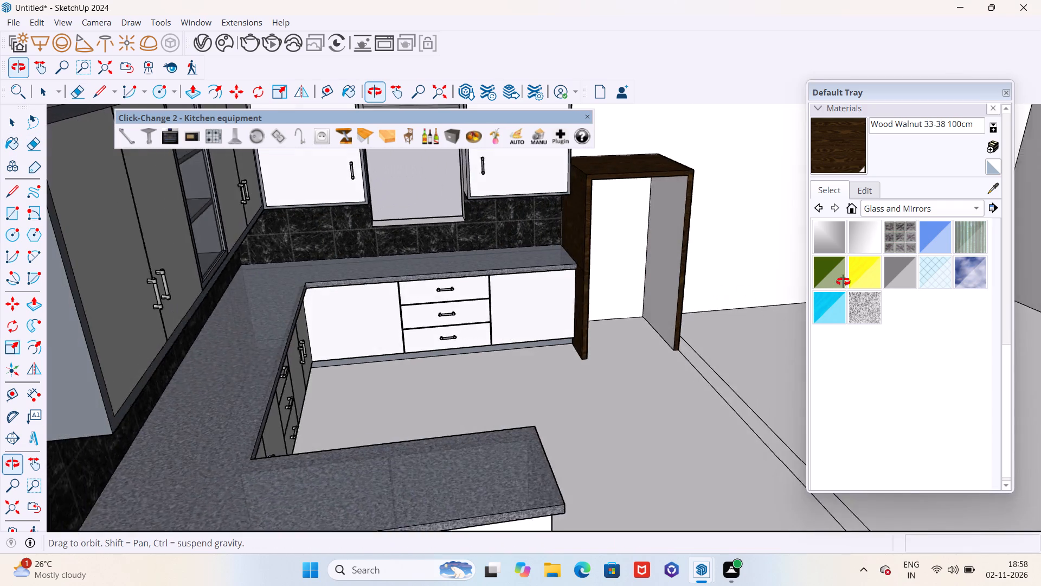
middle_click_drag(843, 282, 883, 281)
scroll(685, 260, "up", 1)
left_click(654, 255)
scroll(600, 301, "down", 5)
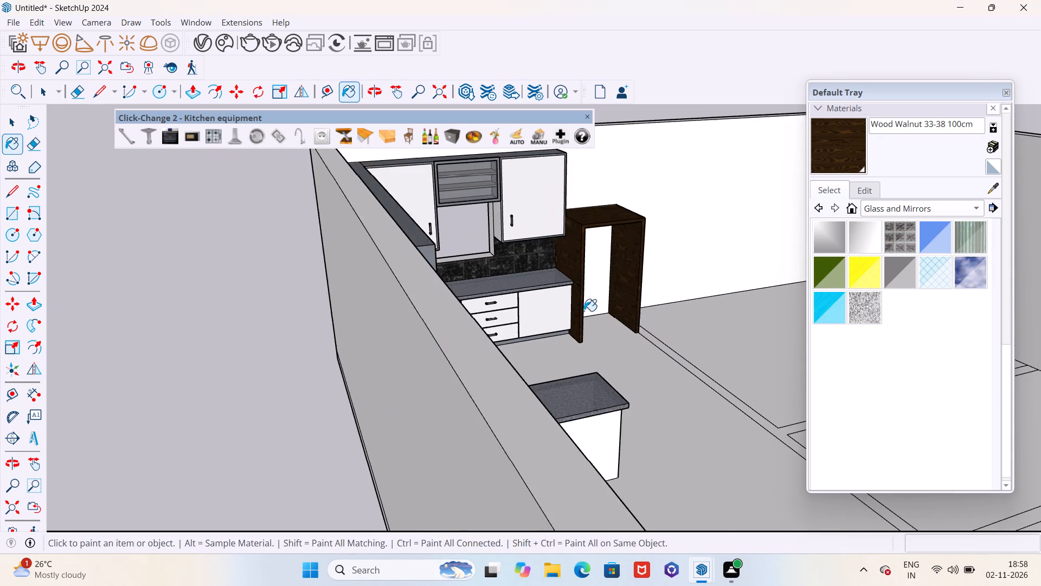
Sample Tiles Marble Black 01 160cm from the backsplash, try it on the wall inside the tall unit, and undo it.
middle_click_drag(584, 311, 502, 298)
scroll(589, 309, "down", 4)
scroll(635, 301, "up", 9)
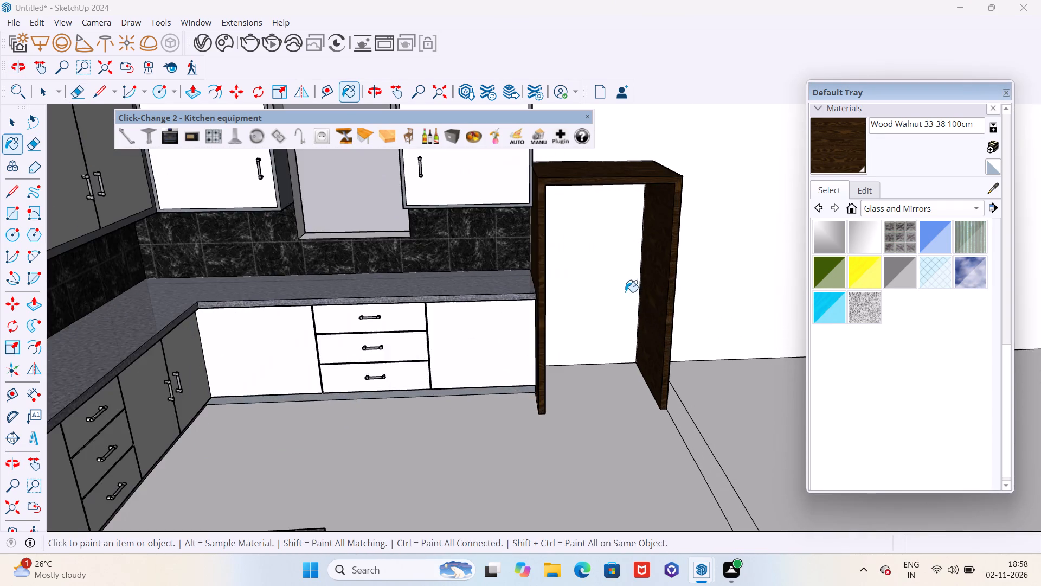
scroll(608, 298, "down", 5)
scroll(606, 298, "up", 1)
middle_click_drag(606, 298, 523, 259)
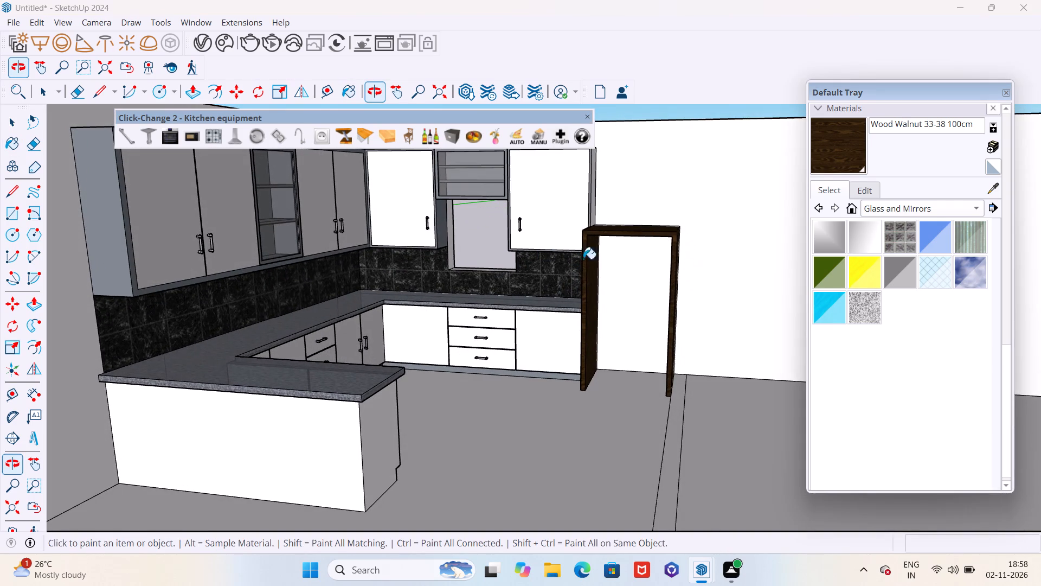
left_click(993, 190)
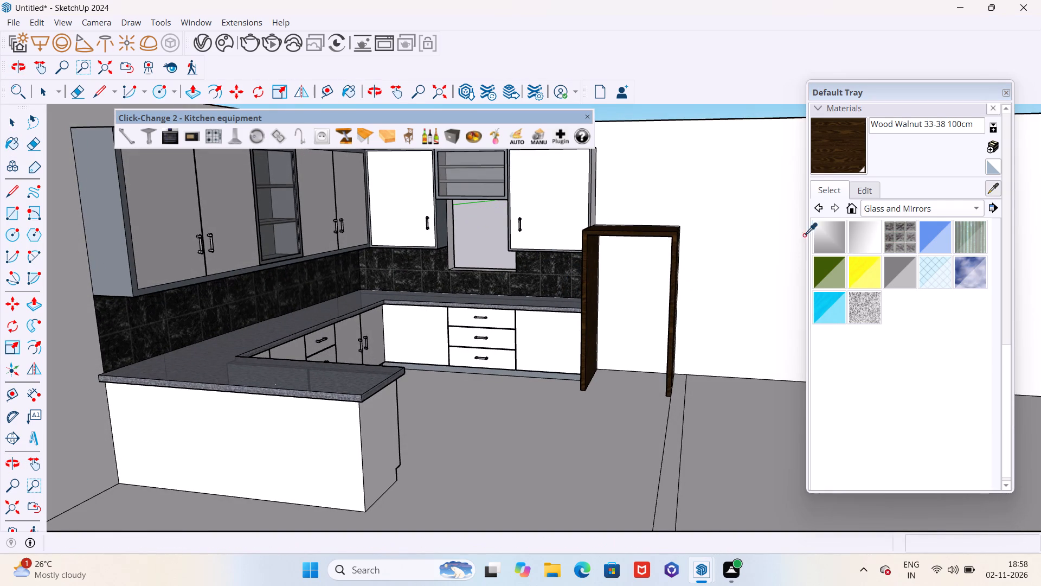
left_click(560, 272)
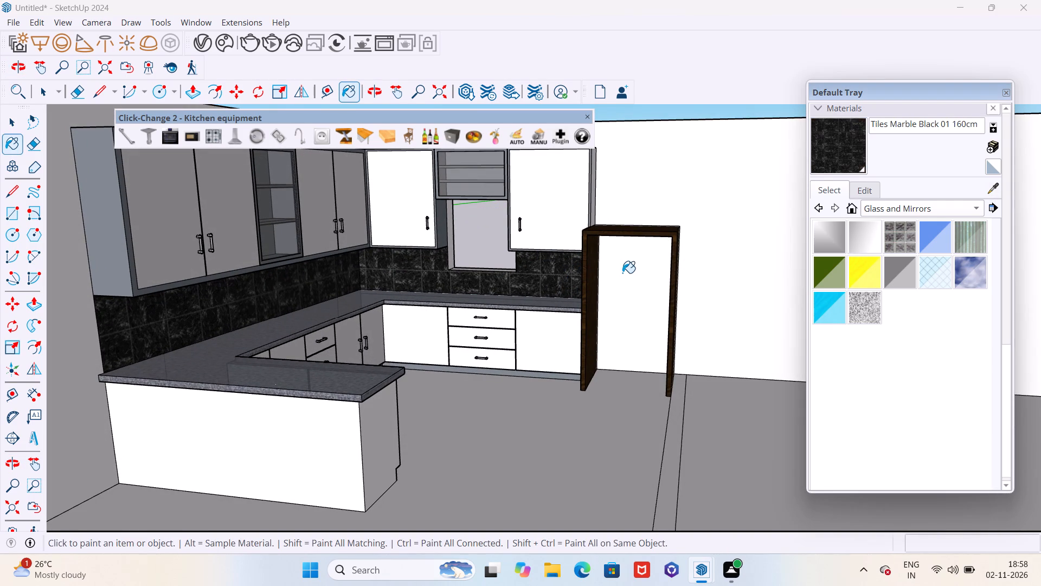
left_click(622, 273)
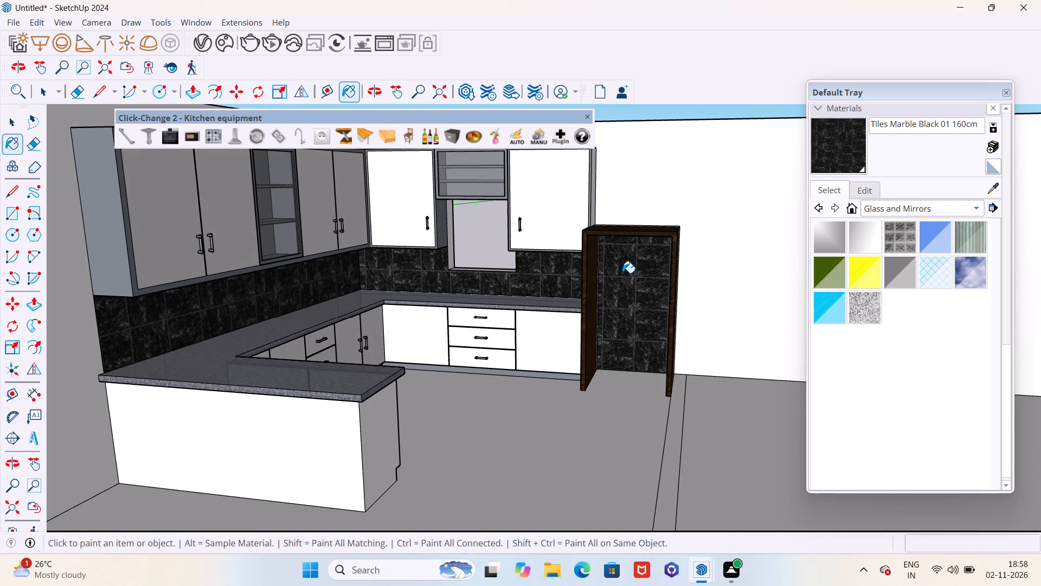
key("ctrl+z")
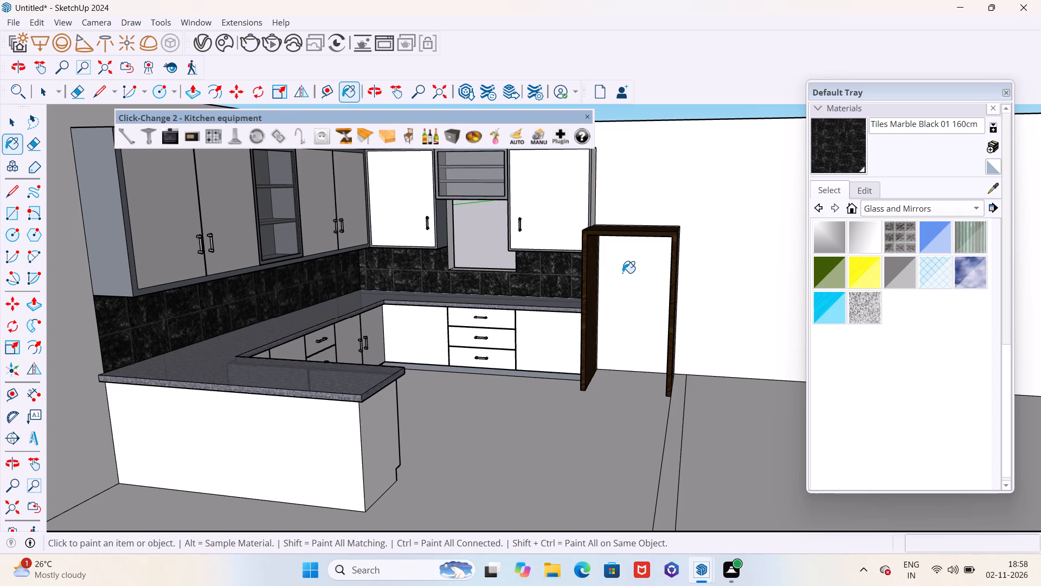
Sample the AP K091 Frozen Zanskar material from the upper cabinet door and paint the wall inside the tall unit with it.
scroll(619, 289, "down", 8)
middle_click_drag(619, 290, 642, 303)
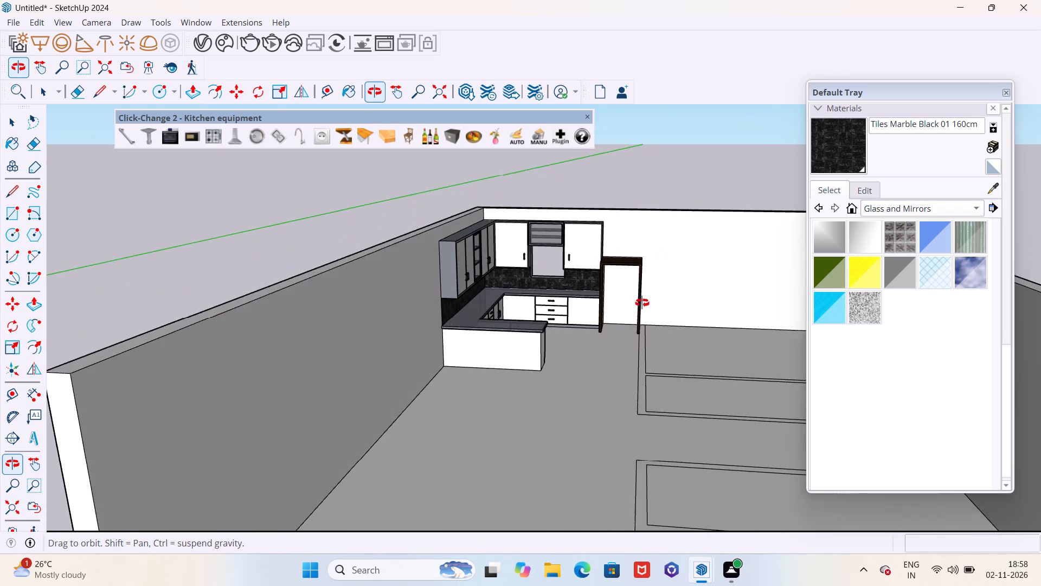
middle_click_drag(642, 303, 644, 304)
scroll(607, 250, "up", 5)
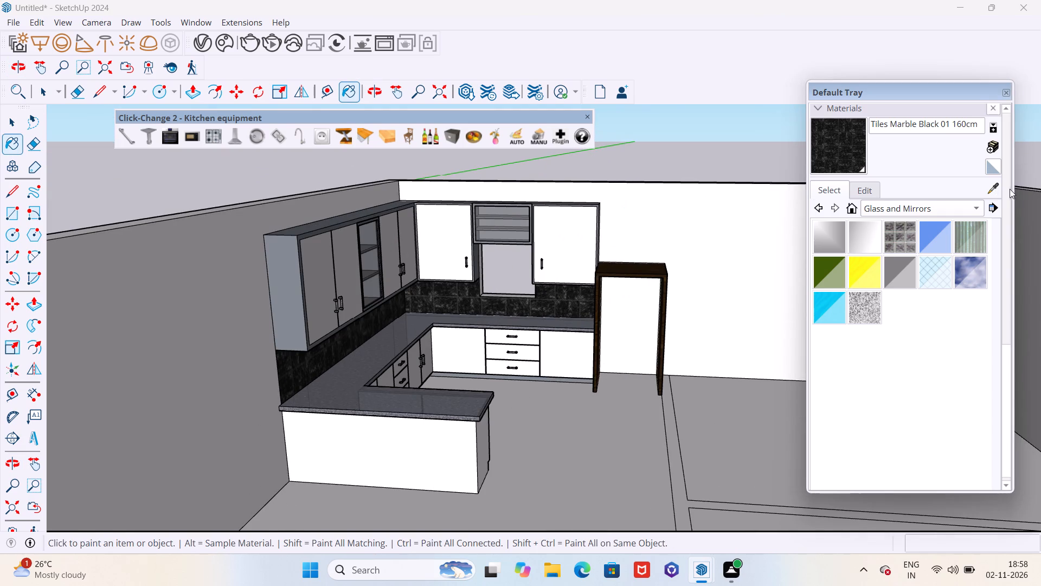
left_click(992, 187)
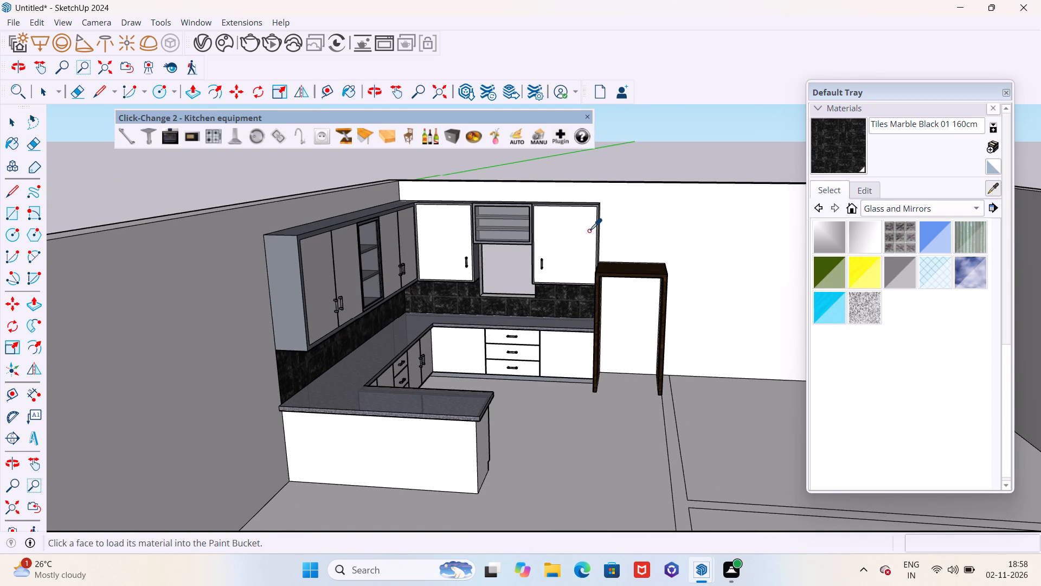
left_click(584, 232)
left_click(641, 323)
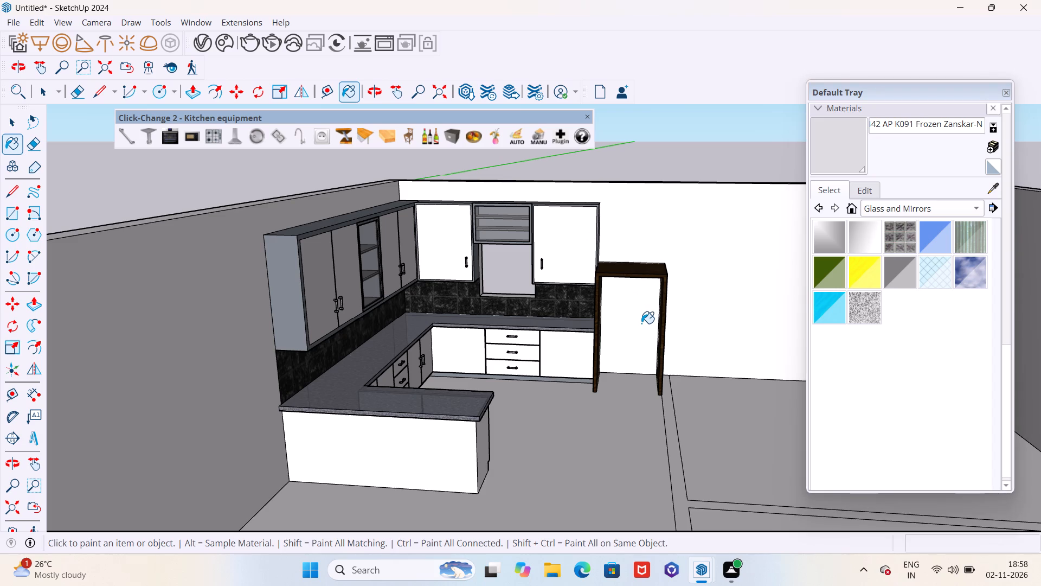
scroll(641, 323, "up", 16)
left_click(635, 289)
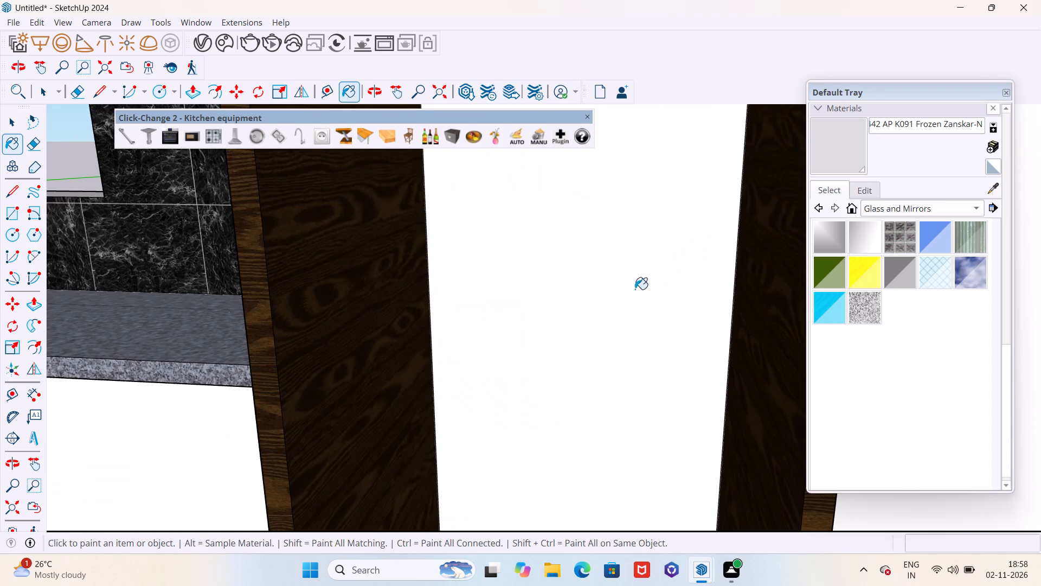
scroll(623, 307, "down", 16)
scroll(607, 329, "up", 1)
middle_click_drag(603, 329, 411, 356)
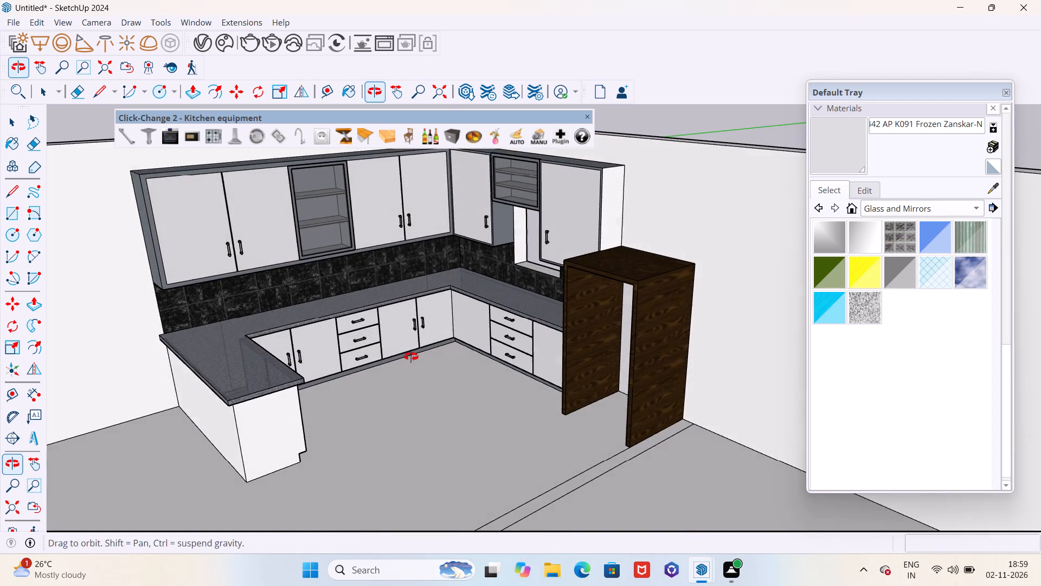
middle_click_drag(411, 356, 569, 365)
scroll(587, 358, "down", 5)
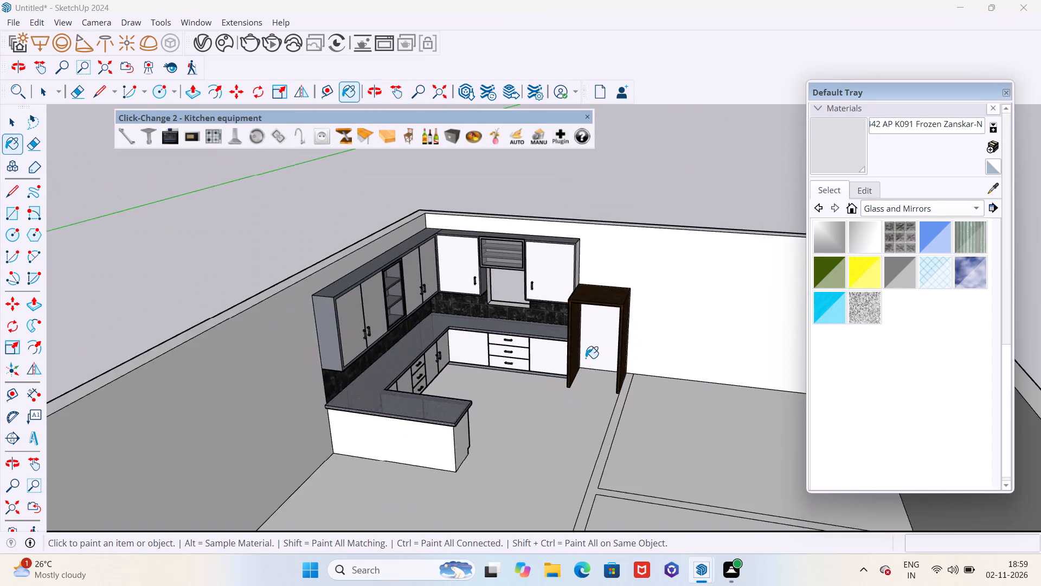
middle_click_drag(586, 359, 651, 359)
scroll(586, 361, "up", 5)
key("space")
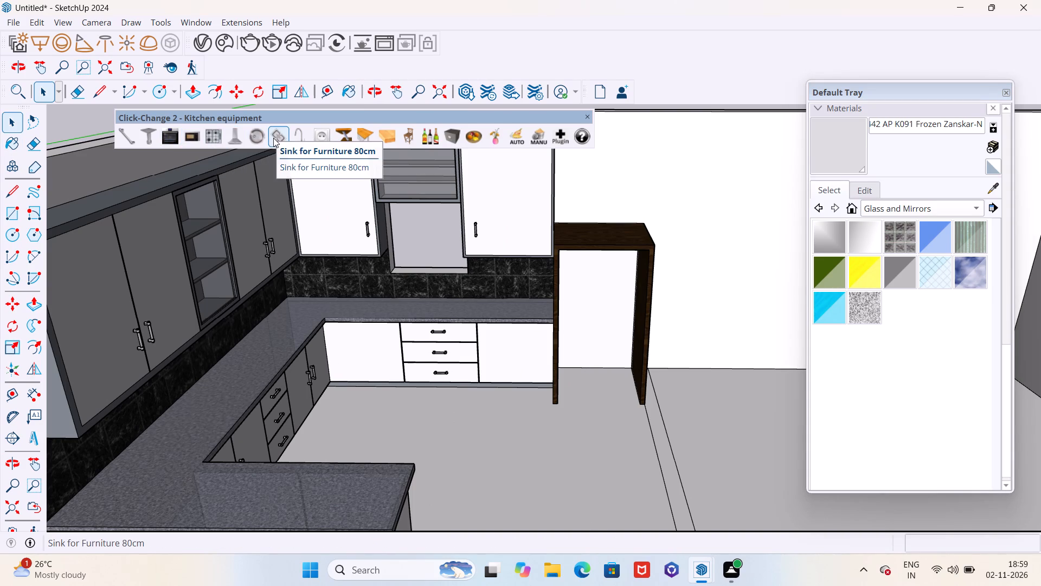
Move the framed glass front off the open shelf unit in the long wall's upper cabinets to a spot outside the room.
scroll(327, 255, "down", 6)
middle_click_drag(376, 257, 313, 336)
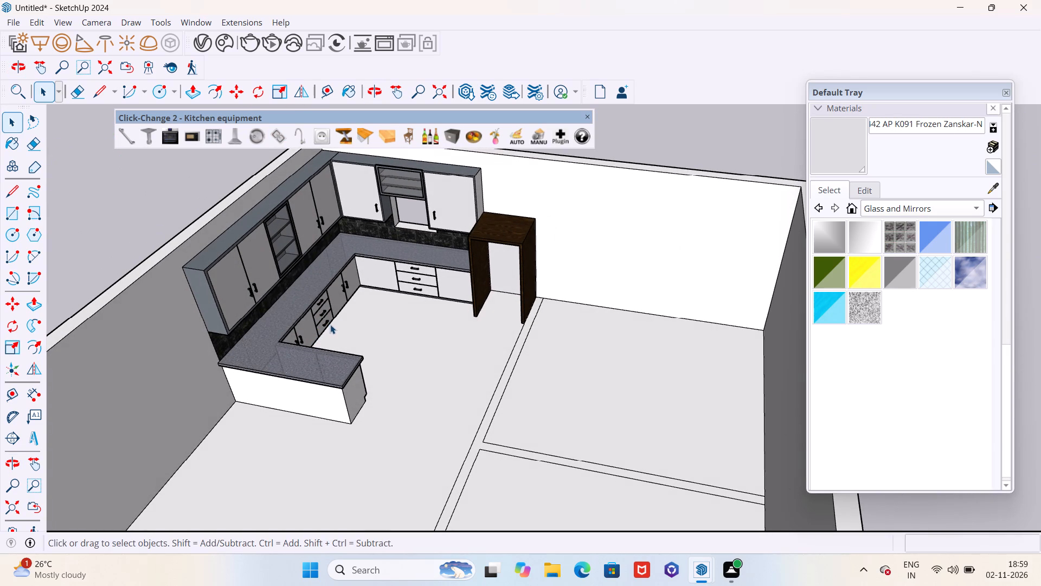
scroll(337, 340, "down", 2)
middle_click_drag(347, 346, 282, 268)
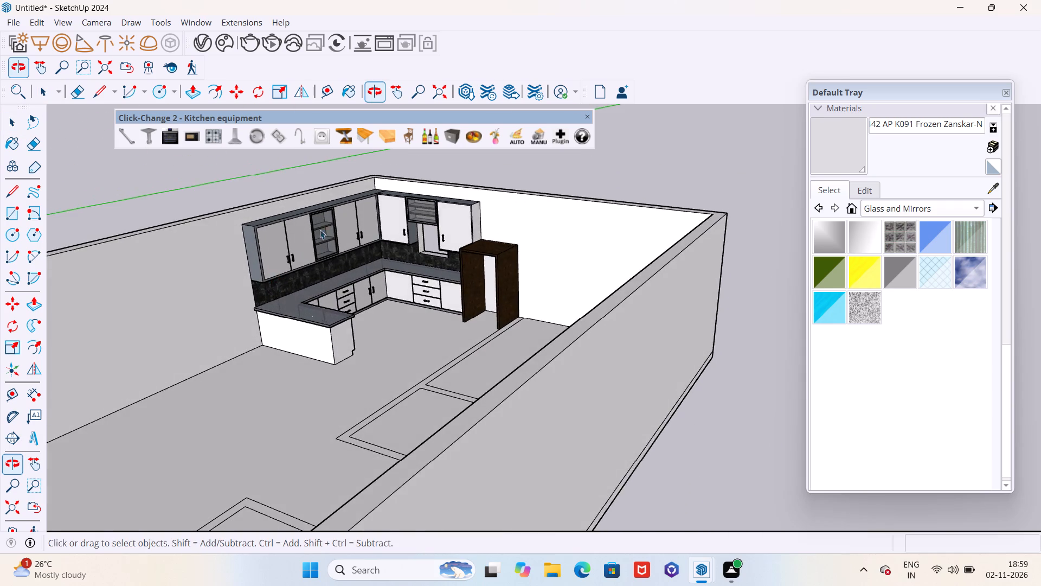
scroll(325, 224, "up", 5)
middle_click_drag(345, 252, 208, 256)
scroll(319, 233, "up", 5)
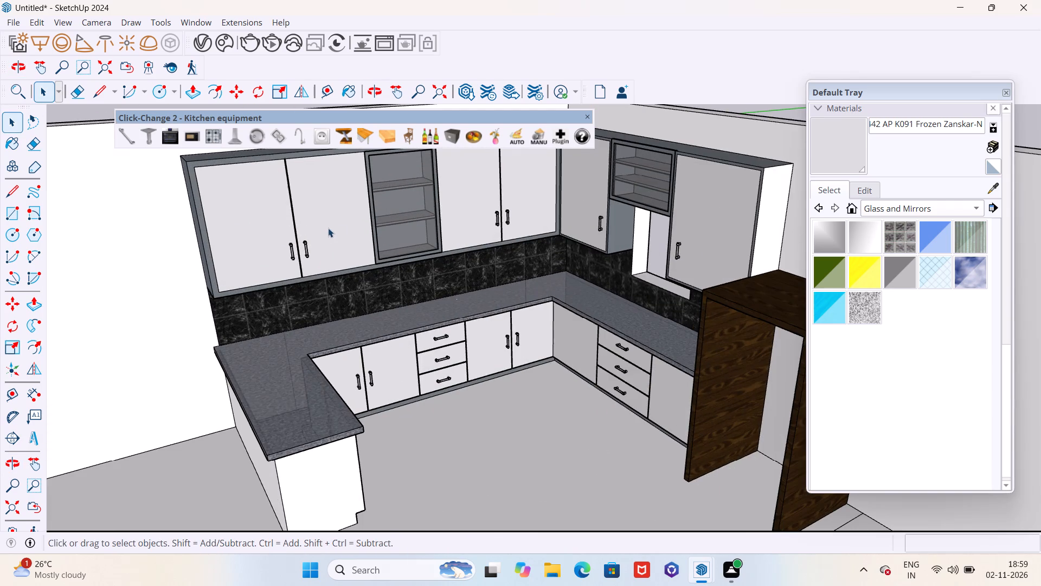
scroll(387, 259, "down", 4)
middle_click_drag(391, 260, 371, 260)
scroll(402, 180, "up", 6)
left_click(410, 180)
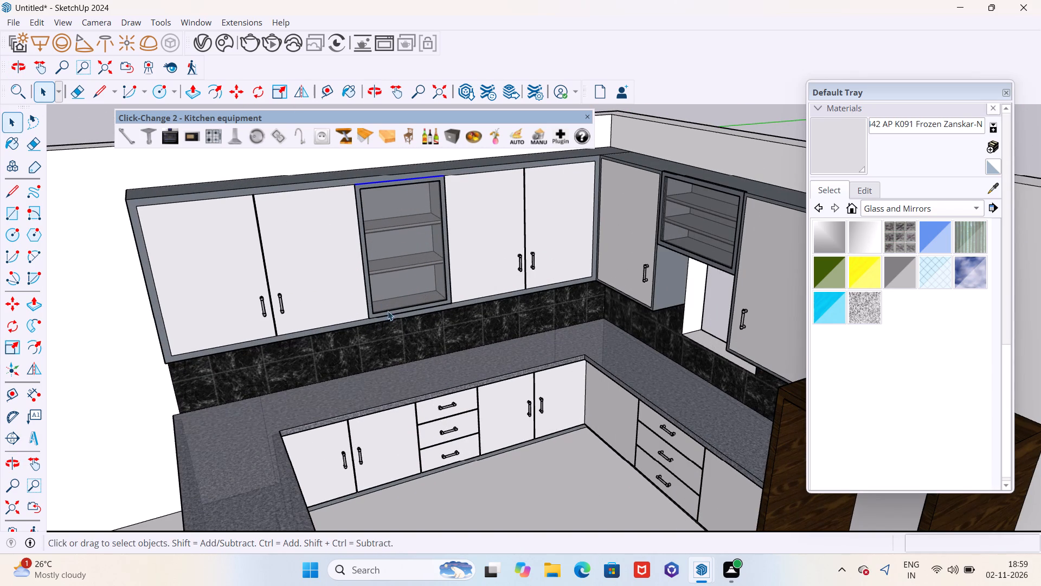
left_click(380, 302)
key("m")
left_click(405, 303)
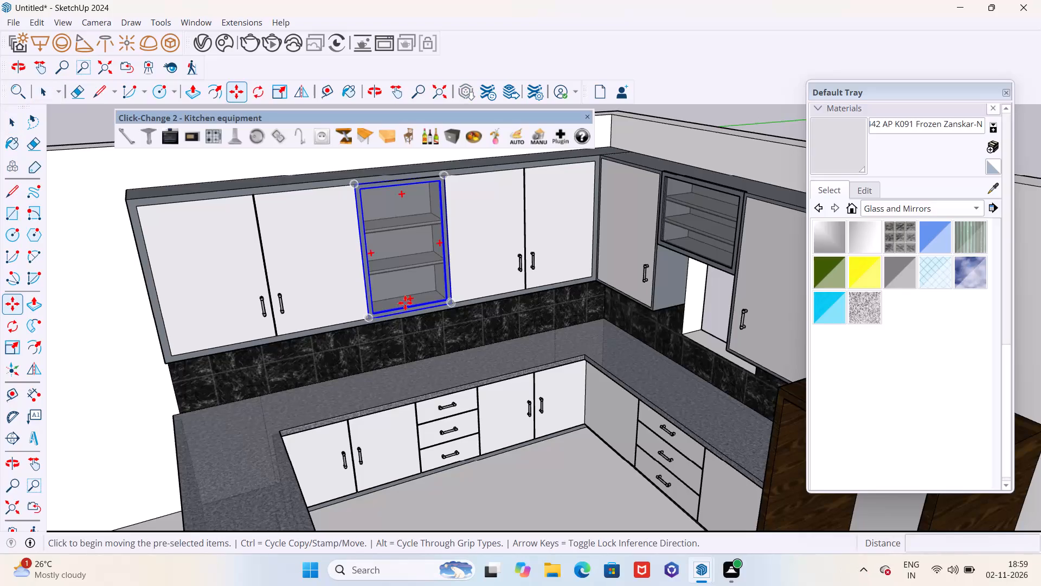
scroll(405, 303, "down", 20)
scroll(405, 303, "down", 1)
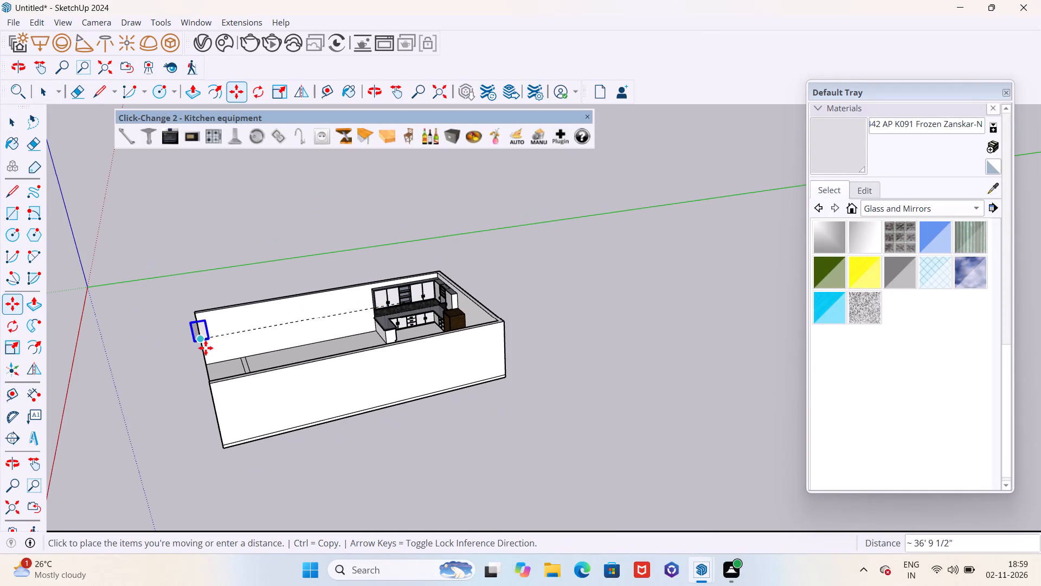
left_click(168, 352)
Push the shelf unit's connected shelf and frame front face back to the back panel of the upper cabinet opening.
scroll(373, 315, "up", 14)
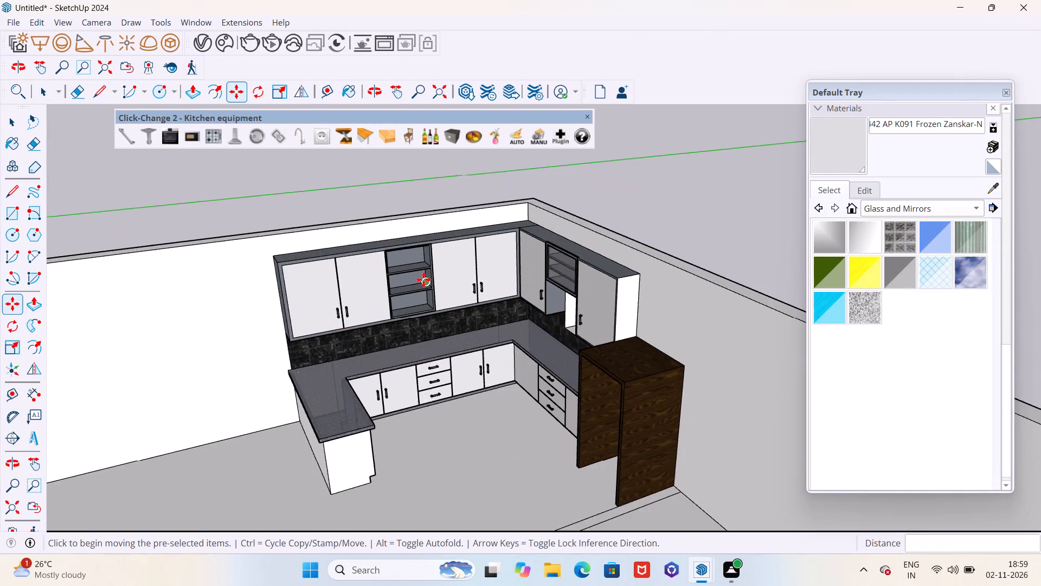
scroll(423, 279, "up", 11)
middle_click_drag(391, 294, 443, 265)
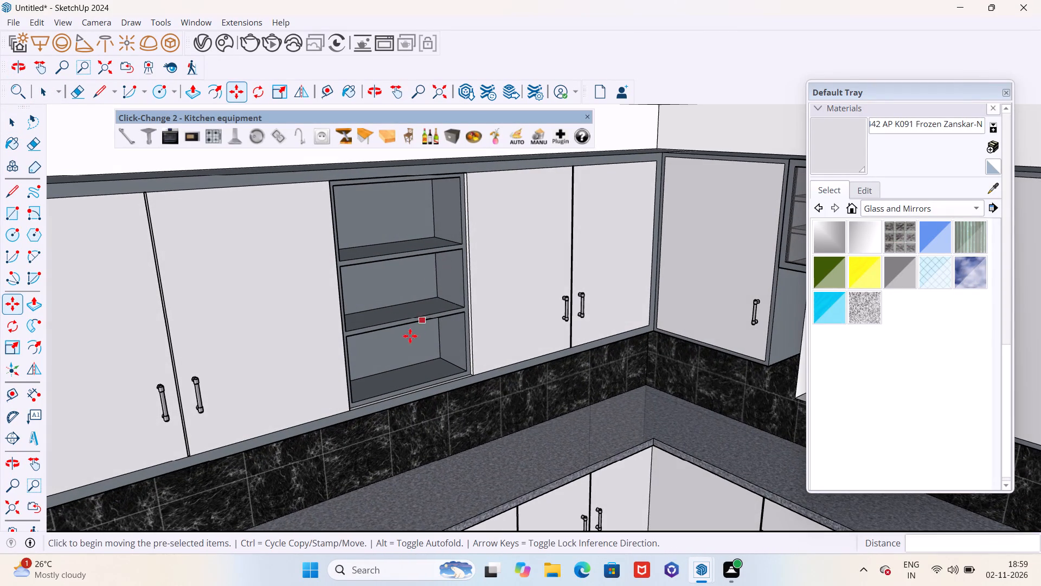
key("space")
scroll(409, 337, "up", 1)
middle_click_drag(409, 337, 469, 341)
scroll(487, 299, "up", 3)
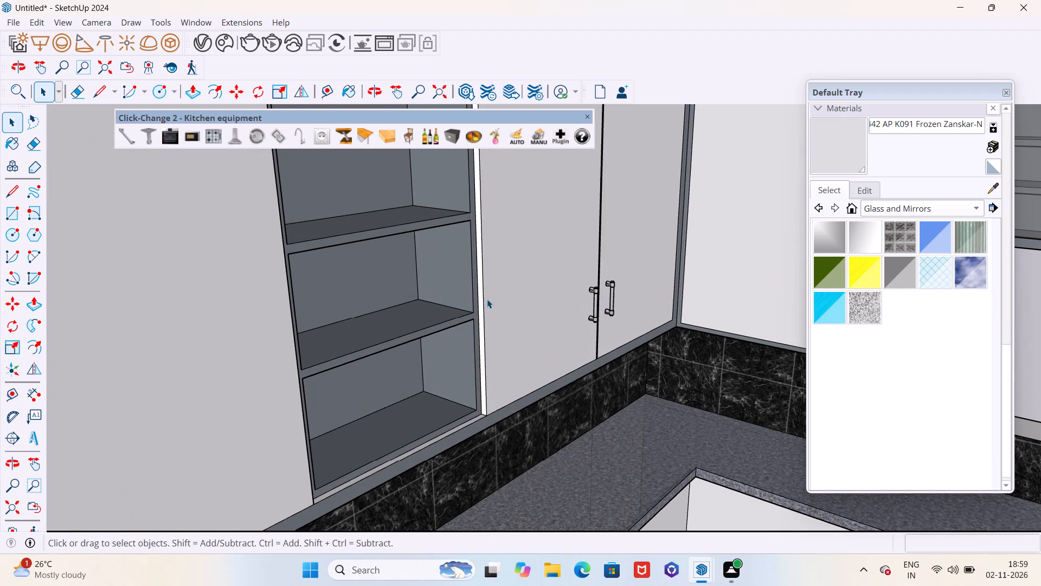
key("p")
left_click(478, 306)
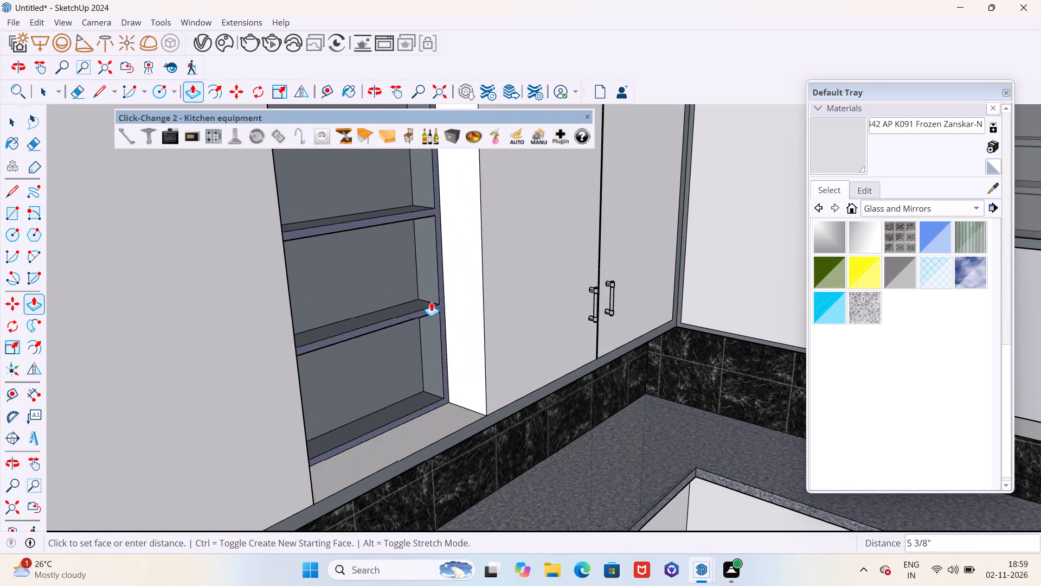
left_click(416, 280)
Erase the horizontal shelf edges and the bottom frame edge left on the opening's back panel.
scroll(423, 311, "down", 5)
middle_click_drag(417, 319, 366, 319)
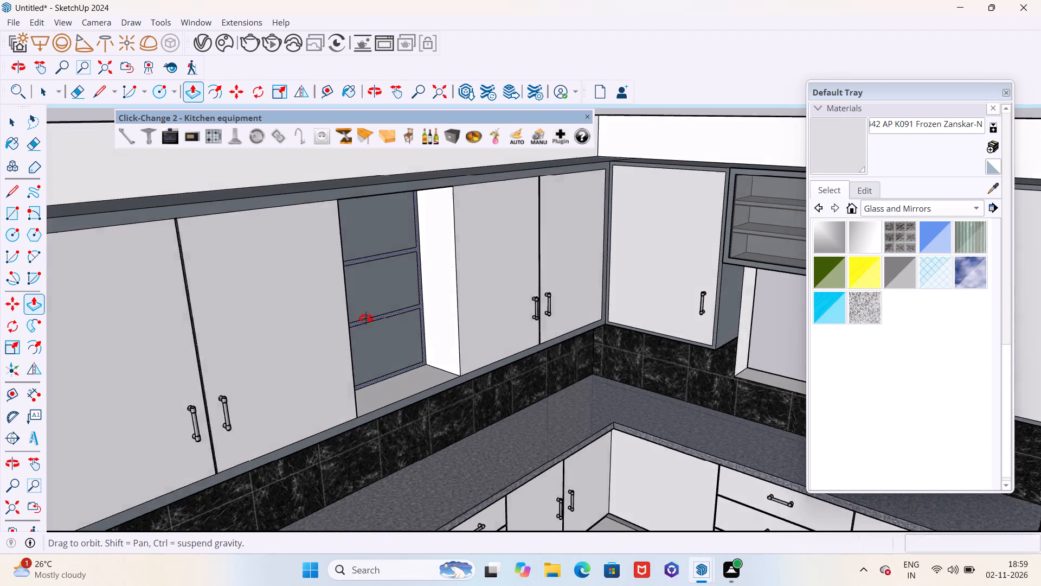
middle_click_drag(366, 319, 330, 320)
key("e")
left_click_drag(361, 249, 374, 316)
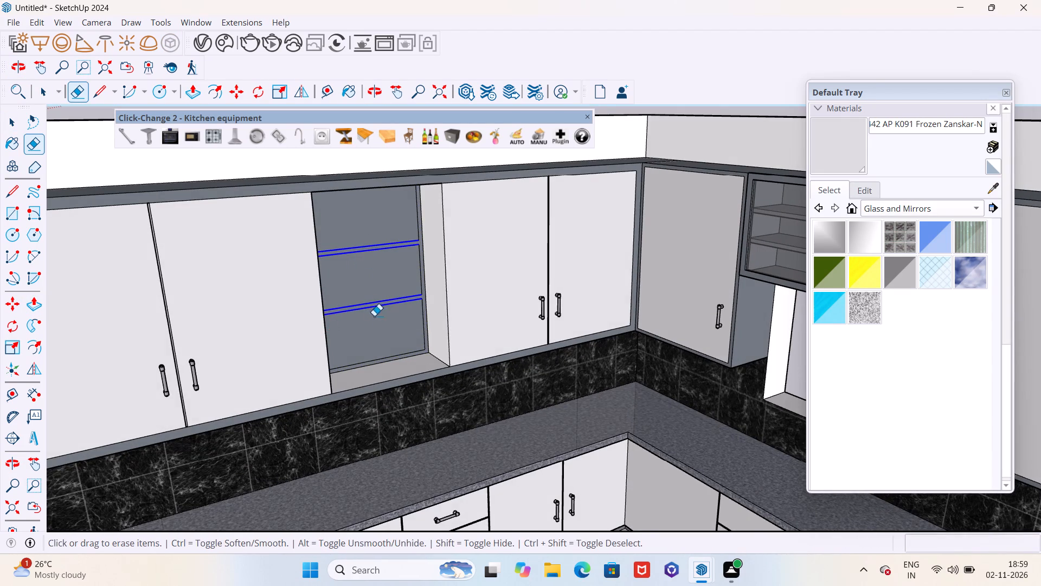
left_click_drag(374, 316, 383, 361)
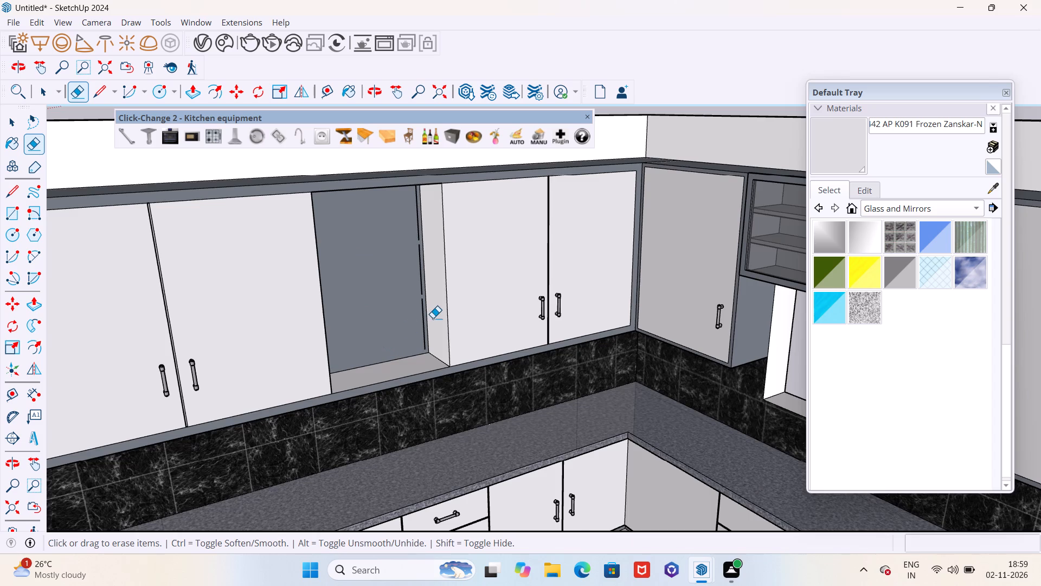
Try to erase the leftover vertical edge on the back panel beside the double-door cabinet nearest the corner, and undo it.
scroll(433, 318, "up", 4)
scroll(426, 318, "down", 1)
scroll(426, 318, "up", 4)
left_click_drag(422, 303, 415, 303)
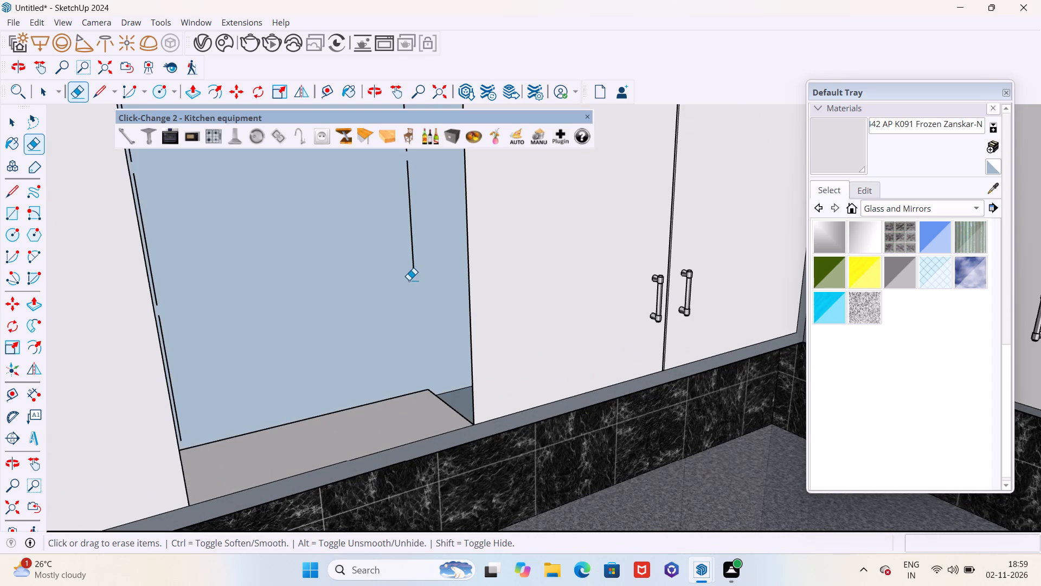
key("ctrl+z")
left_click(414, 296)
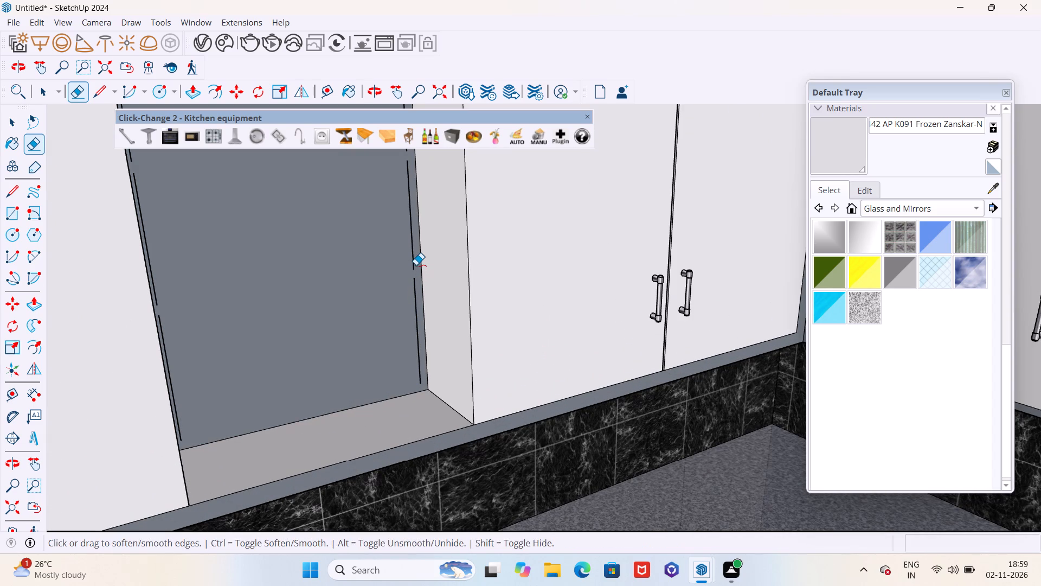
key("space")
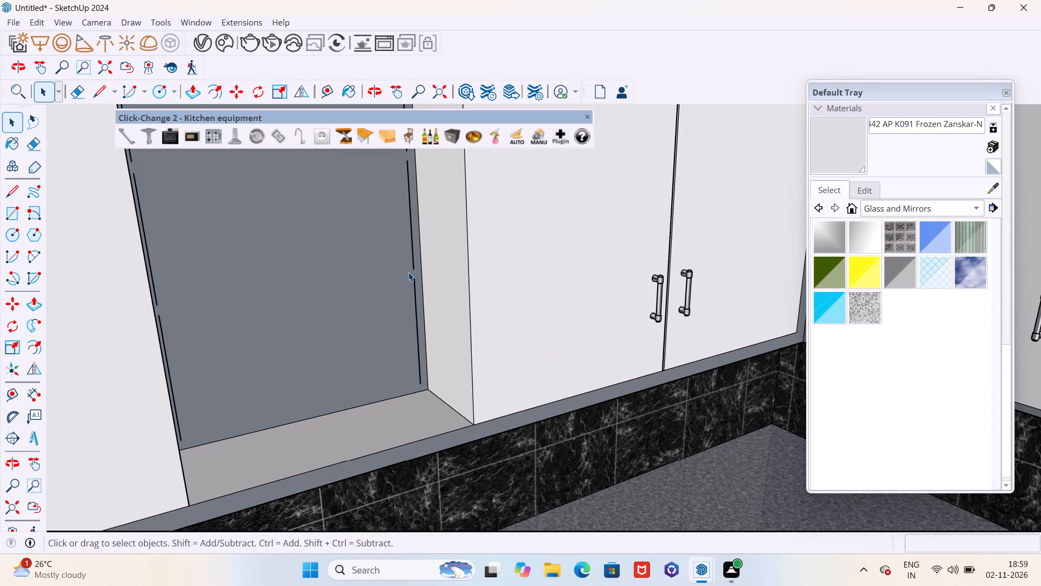
Erase the leftover vertical edge segments along both sides of the upper cabinet opening's back panel.
key("e")
left_click_drag(419, 282, 415, 292)
left_click_drag(418, 264, 412, 265)
scroll(352, 328, "down", 10)
scroll(371, 240, "up", 11)
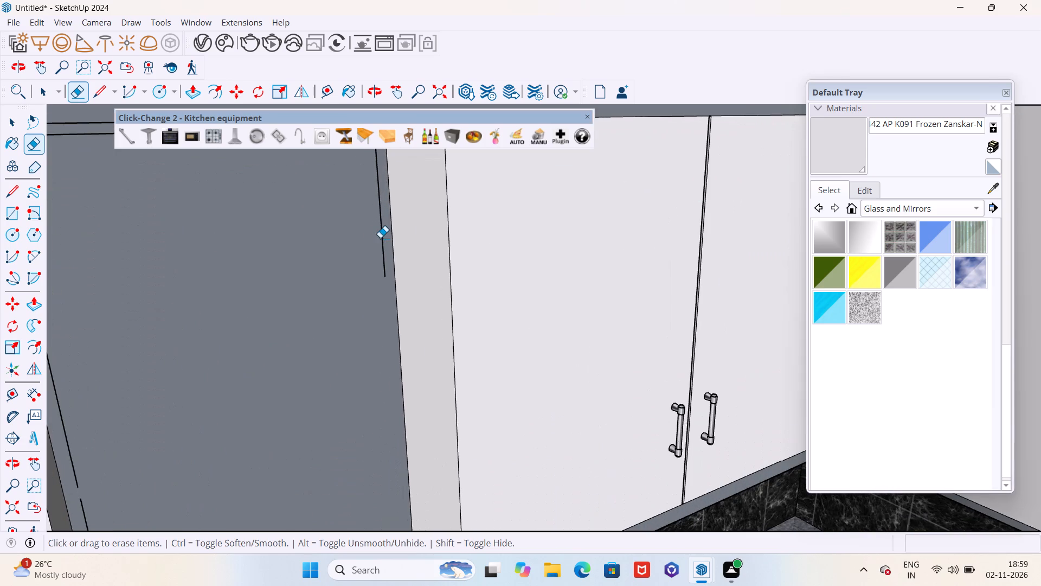
left_click(381, 237)
scroll(381, 251, "down", 7)
middle_click_drag(370, 269, 258, 267)
scroll(257, 257, "up", 6)
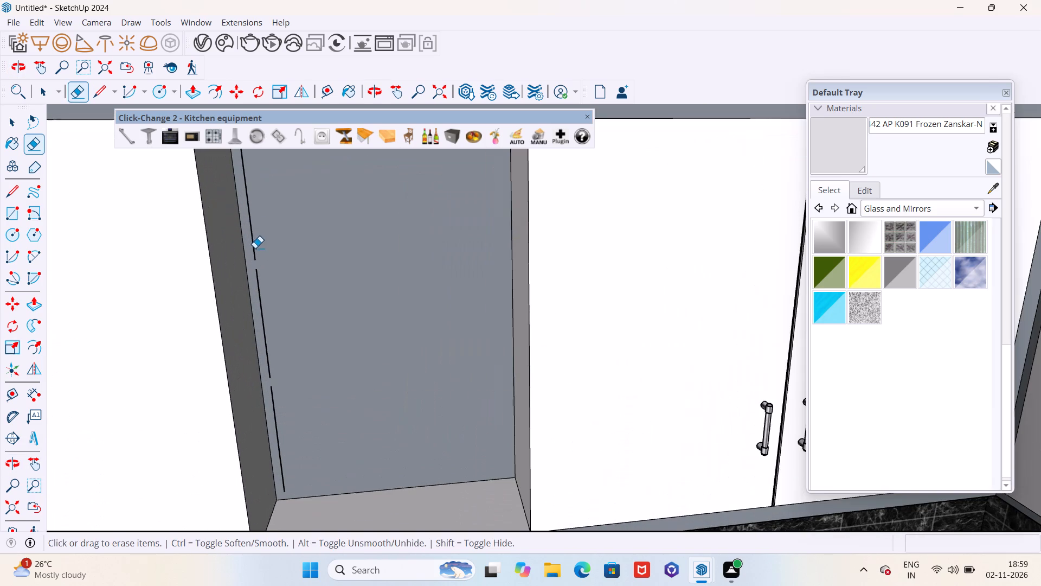
left_click_drag(254, 239, 260, 241)
left_click_drag(259, 301, 267, 314)
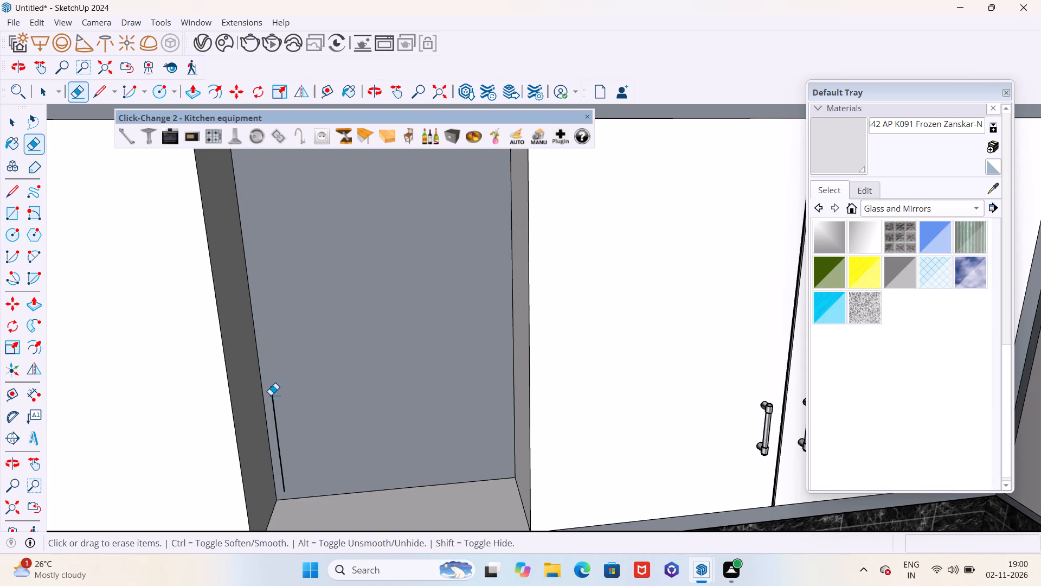
left_click_drag(269, 397, 278, 397)
Draw a 2" vertical line across the upper cabinet's bottom rail at each lower corner of the opening.
scroll(423, 338, "down", 7)
middle_click_drag(402, 351, 480, 324)
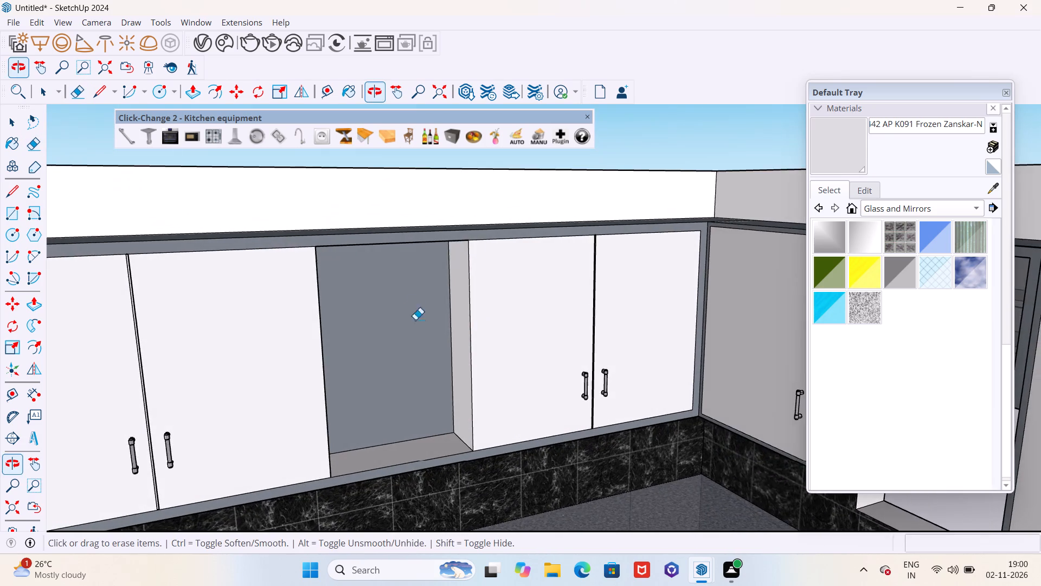
scroll(410, 311, "down", 4)
scroll(349, 430, "up", 10)
key("l")
scroll(371, 447, "up", 4)
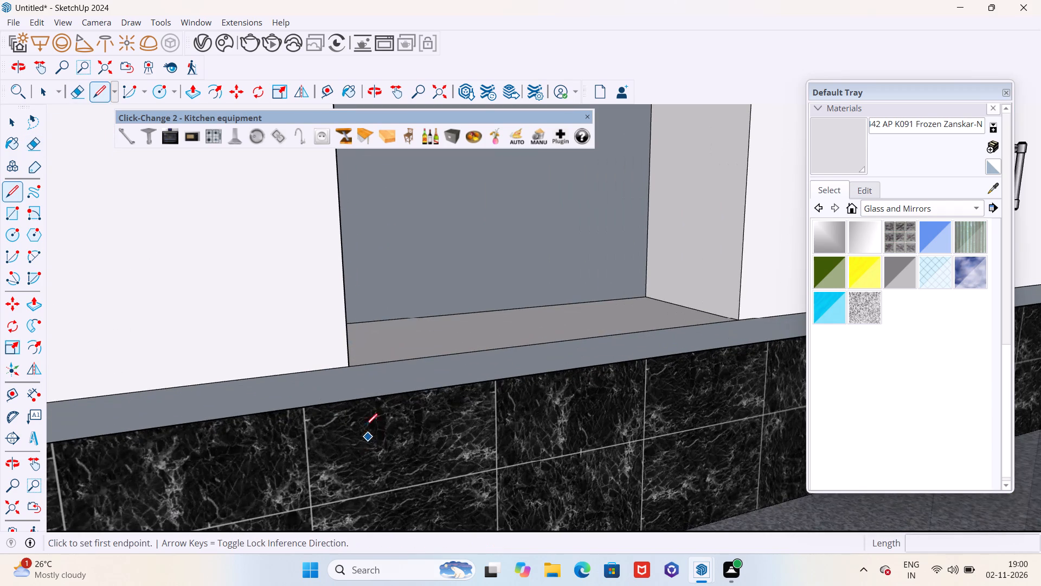
left_click(348, 368)
left_click(352, 400)
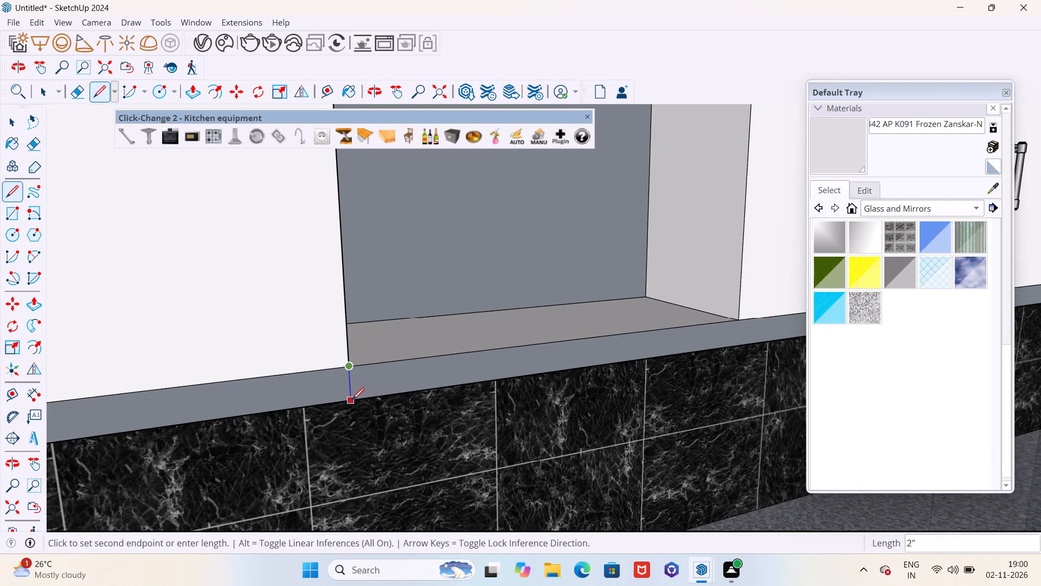
scroll(327, 386, "down", 5)
scroll(629, 368, "up", 5)
left_click(648, 313)
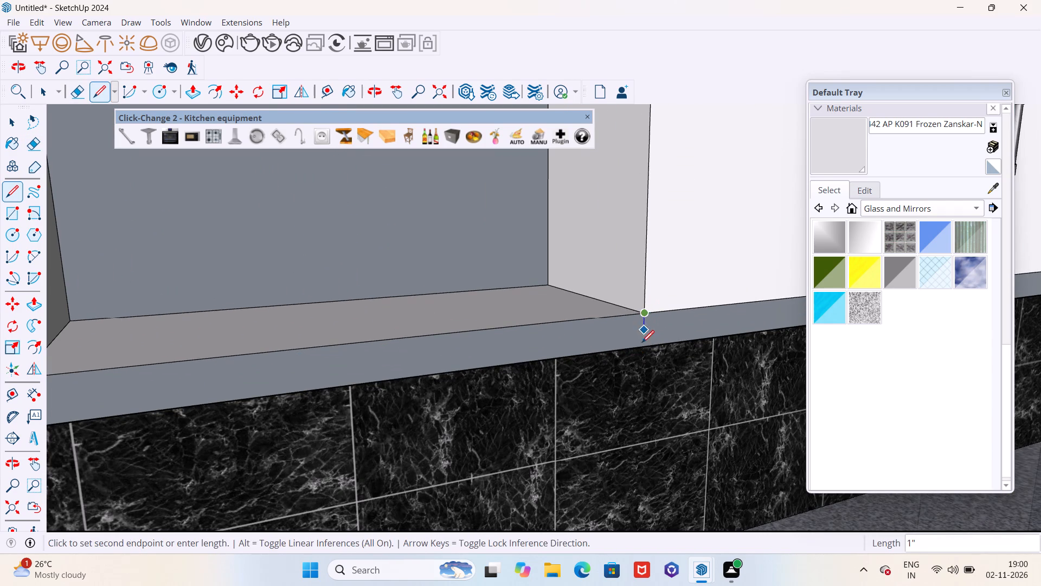
left_click(642, 349)
Push the bottom rail section under the opening back 1' to the back panel and erase the seam between them.
scroll(641, 348, "down", 4)
key("p")
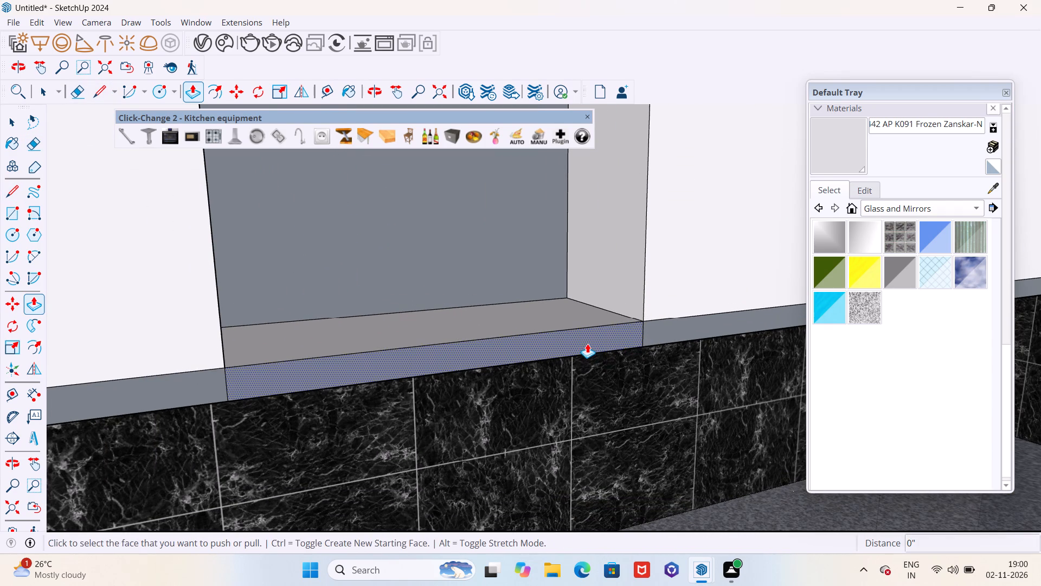
left_click(587, 343)
left_click(493, 303)
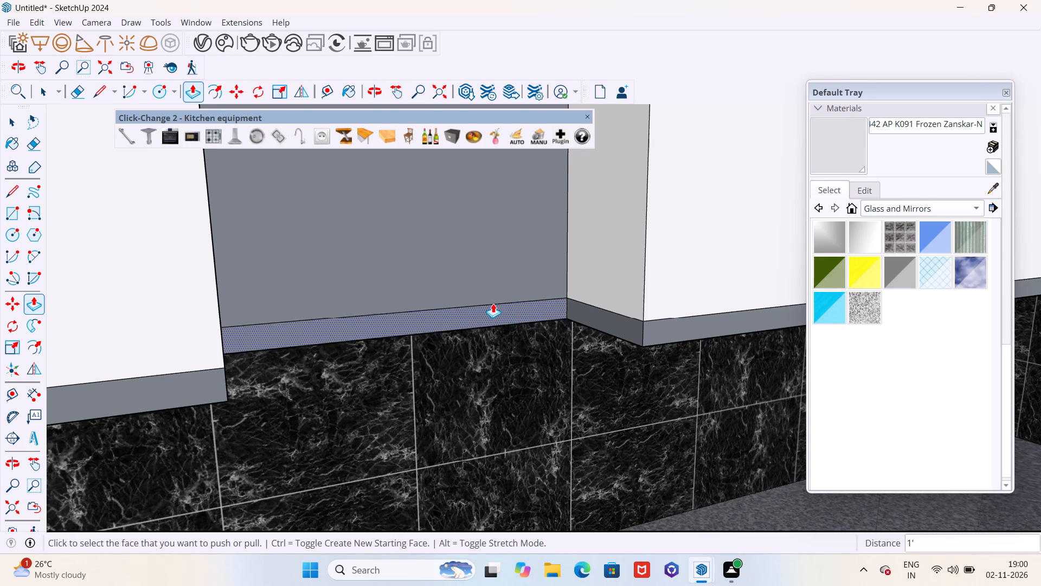
middle_click(493, 303)
scroll(497, 307, "up", 1)
key("e")
left_click_drag(479, 300, 476, 308)
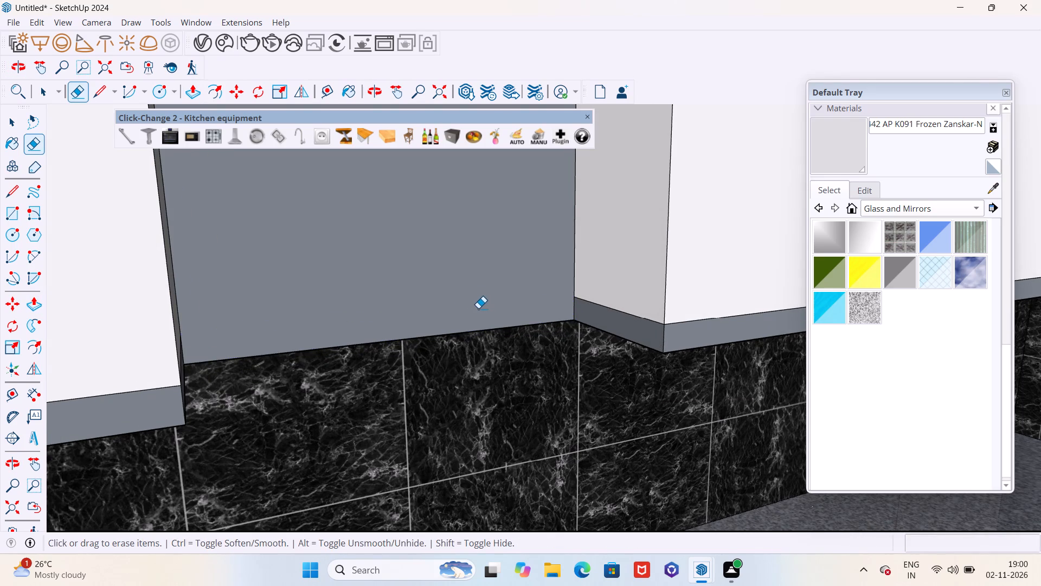
scroll(486, 309, "down", 18)
middle_click_drag(485, 303, 433, 265)
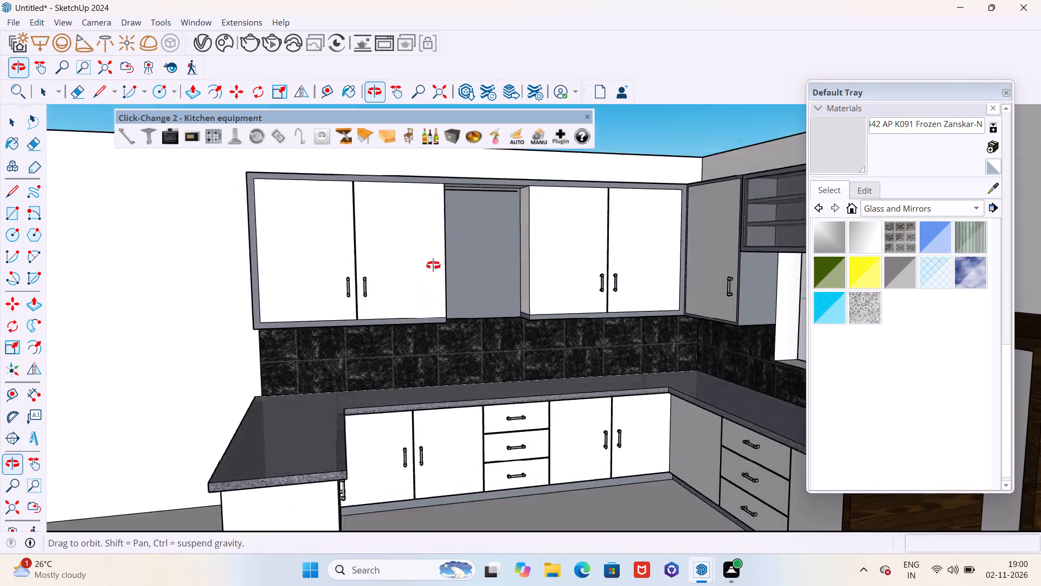
Erase the leftover horizontal edge at the top of the upper cabinet opening's back panel.
middle_click_drag(433, 265, 437, 233)
scroll(497, 213, "up", 17)
left_click_drag(510, 191, 511, 196)
scroll(510, 224, "down", 3)
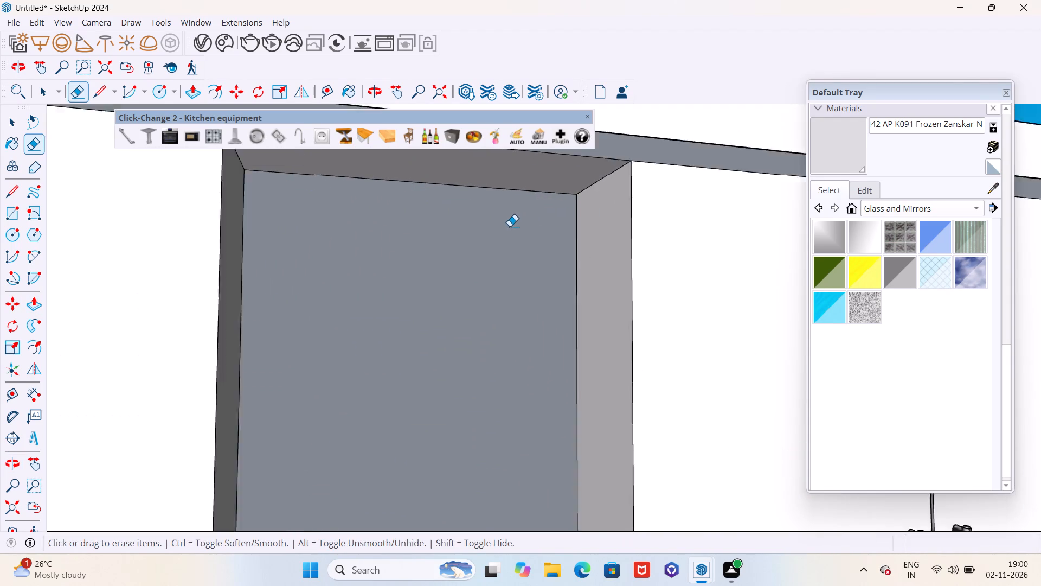
scroll(510, 226, "down", 9)
scroll(510, 229, "up", 1)
scroll(510, 231, "down", 1)
middle_click_drag(506, 249, 459, 301)
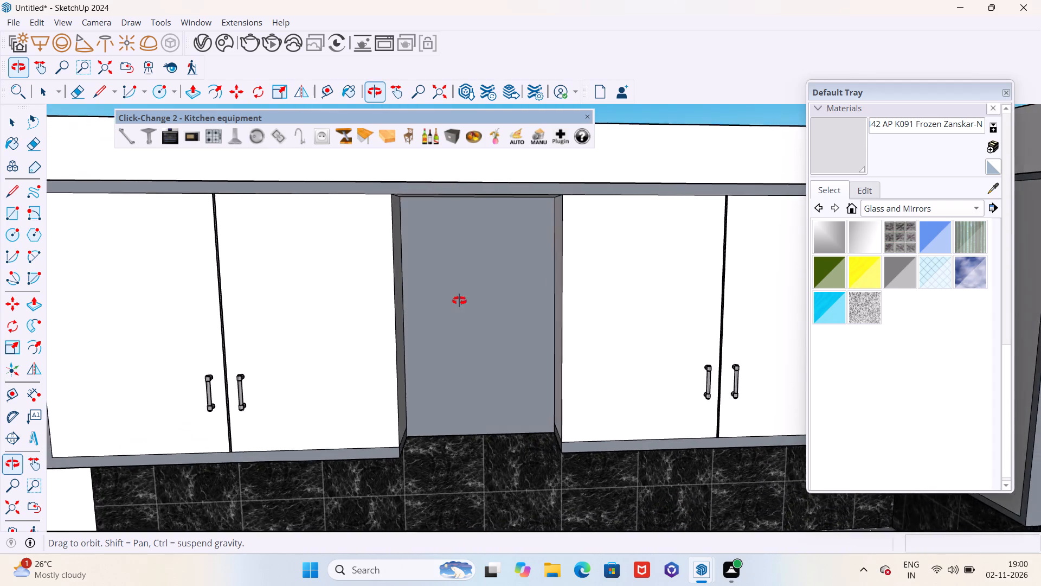
middle_click_drag(459, 301, 478, 301)
scroll(518, 296, "down", 4)
middle_click_drag(519, 295, 542, 298)
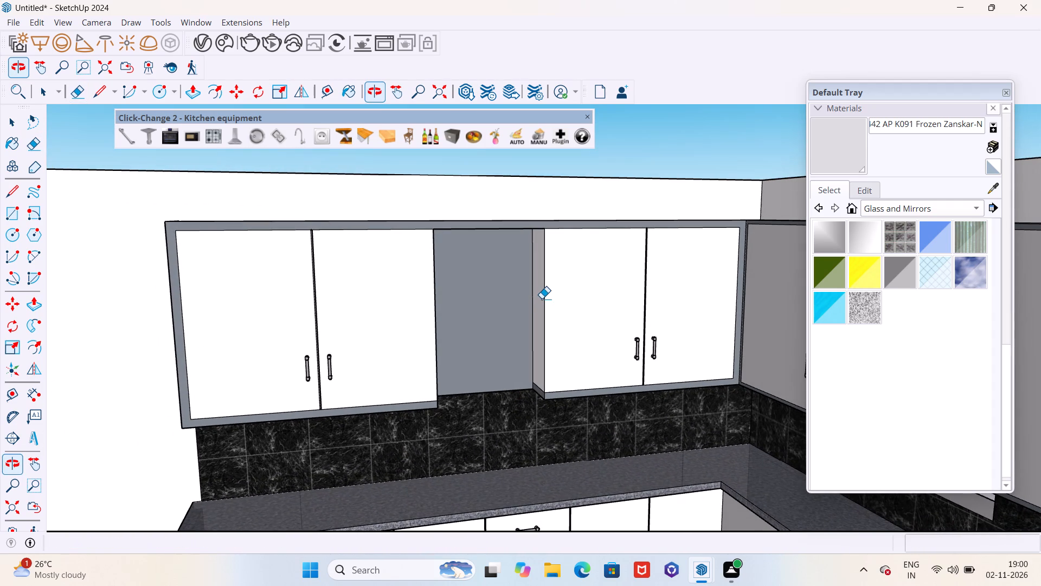
scroll(534, 307, "down", 4)
middle_click_drag(519, 310, 522, 317)
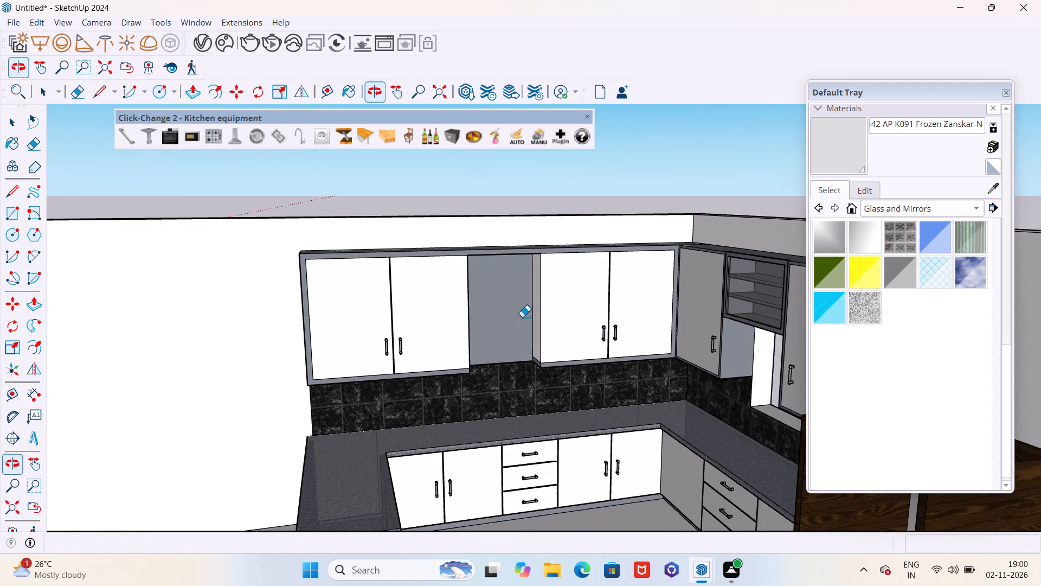
Sample the cabinet door's AP K091 Frozen Zanskar material and paint the opening's back panel with it.
left_click(988, 189)
left_click(436, 301)
left_click(500, 294)
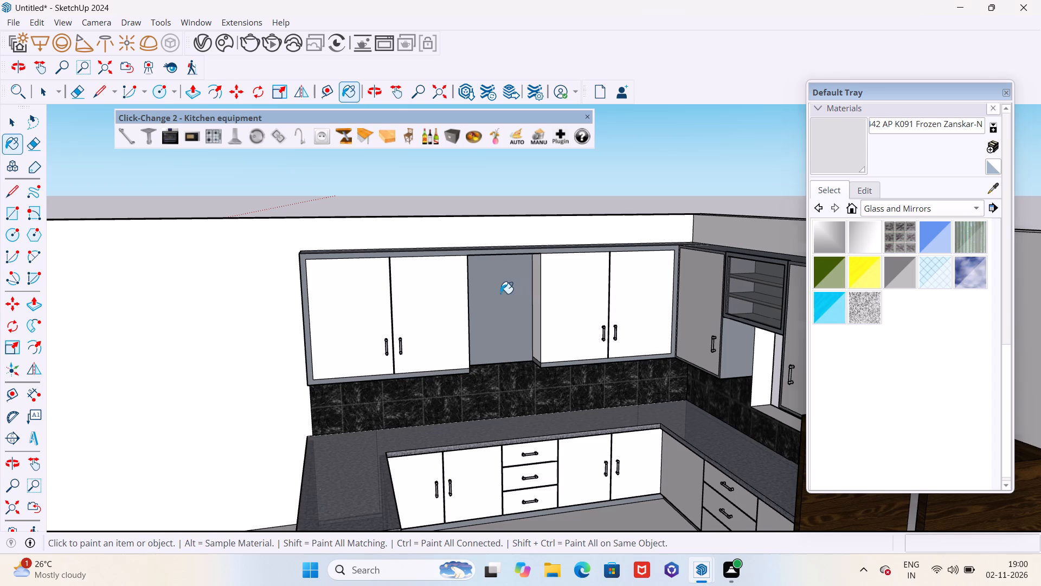
Sample the 1446 AP 8255 STONE PATH material from the upper cabinet's frame and paint both inner side faces of the opening.
middle_click_drag(499, 304, 374, 289)
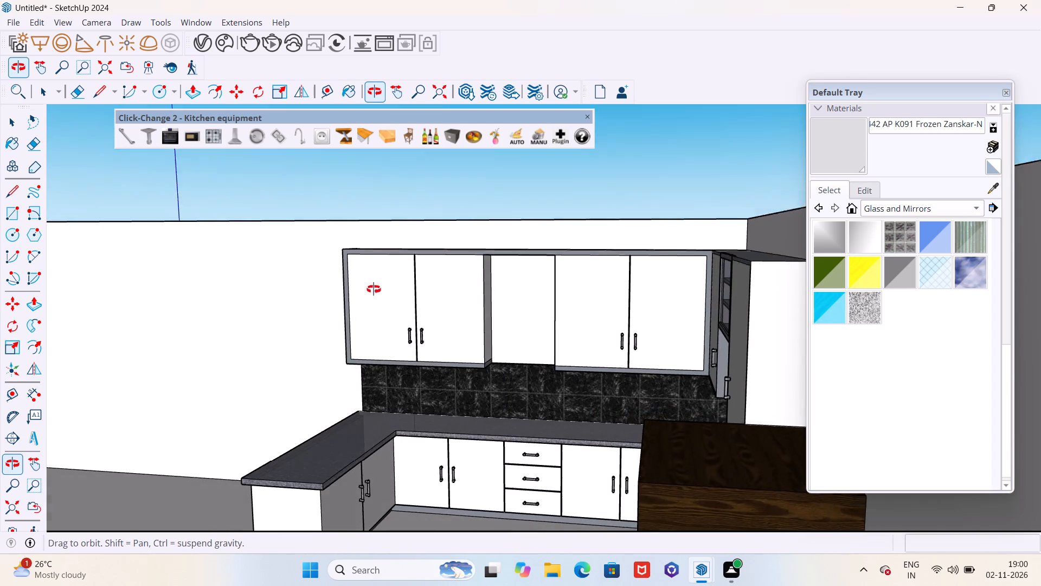
middle_click_drag(374, 289, 376, 301)
scroll(461, 304, "up", 4)
middle_click_drag(515, 307, 494, 311)
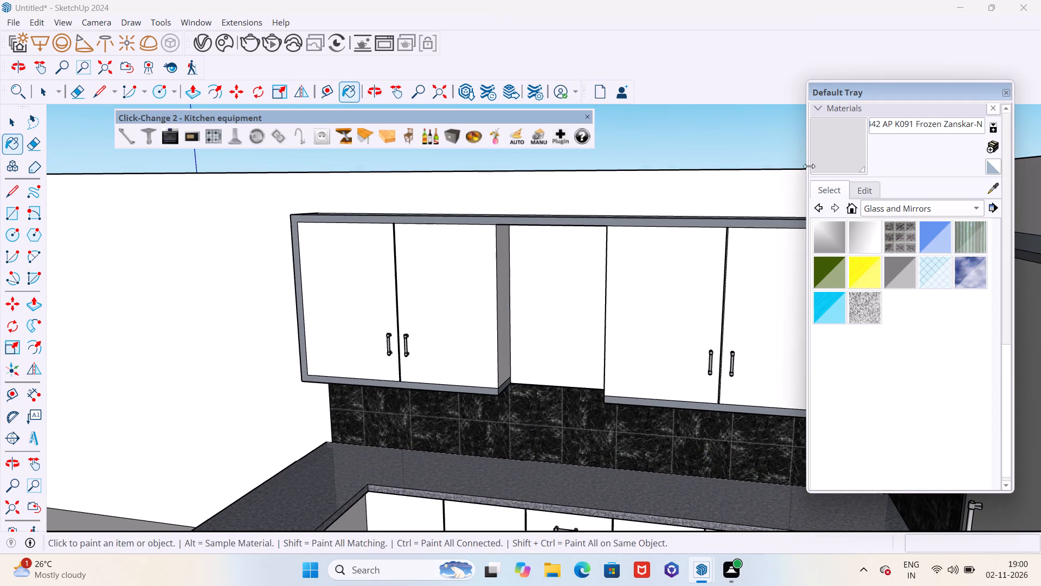
left_click(994, 186)
scroll(487, 256, "up", 5)
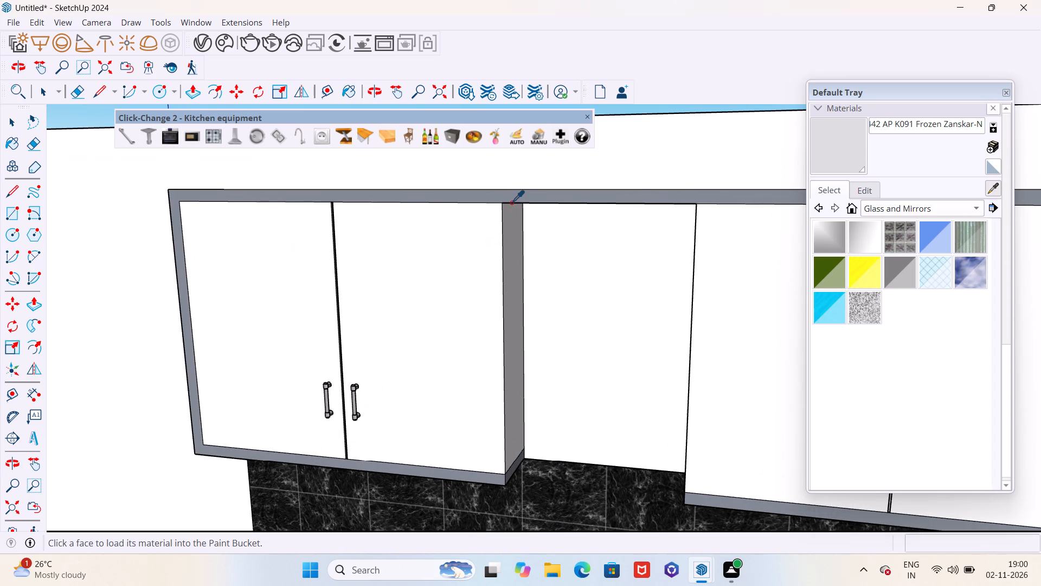
left_click(516, 195)
left_click(511, 256)
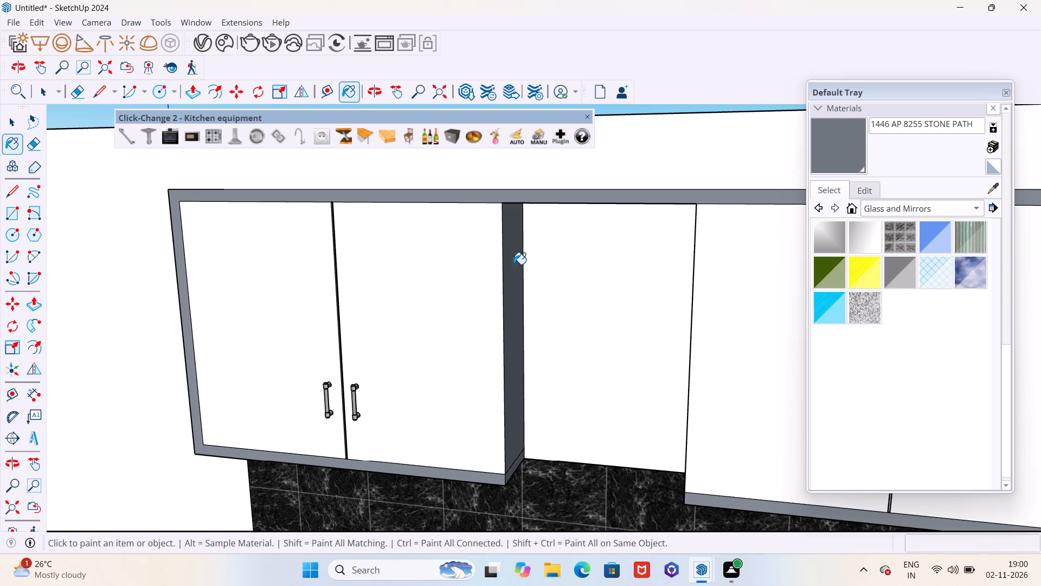
middle_click_drag(524, 269, 674, 284)
scroll(679, 283, "up", 1)
left_click(681, 278)
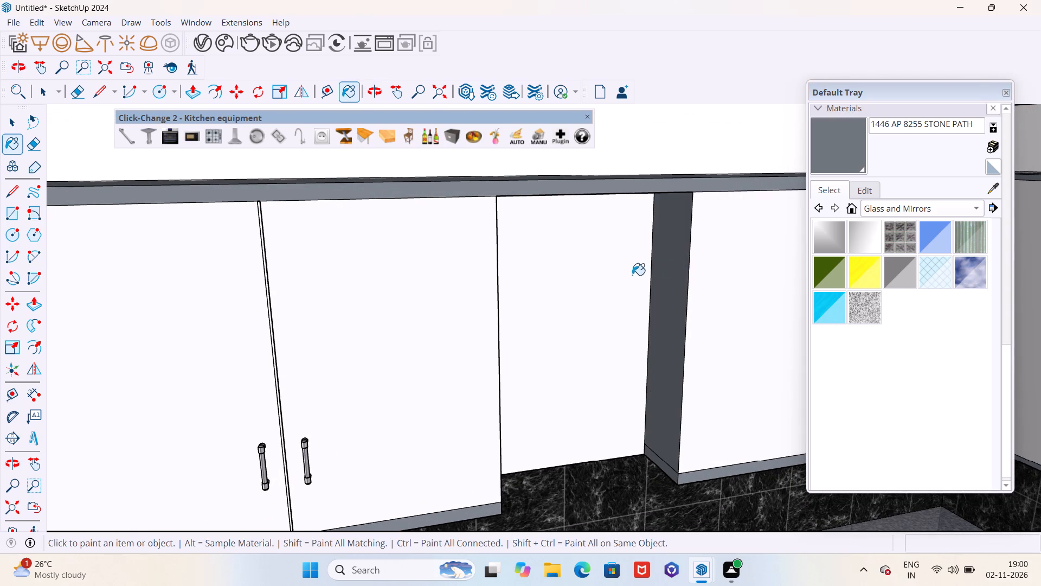
Copy the opening's front vertical edge 1" onto the face of the double-door cabinet farthest from the corner.
scroll(631, 276, "down", 3)
middle_click_drag(631, 278, 508, 286)
scroll(498, 279, "down", 5)
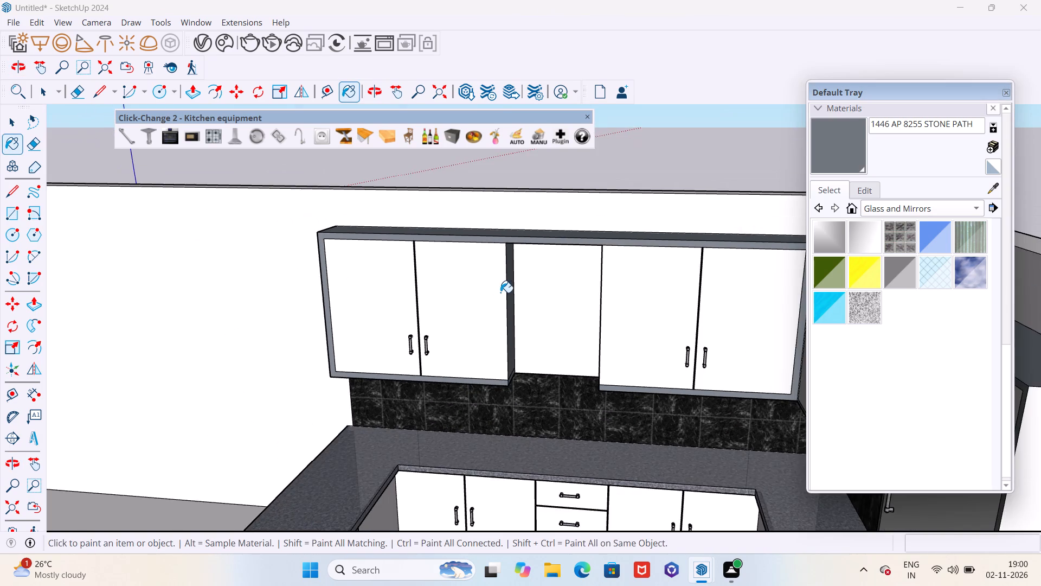
middle_click_drag(501, 293, 531, 250)
scroll(524, 267, "up", 4)
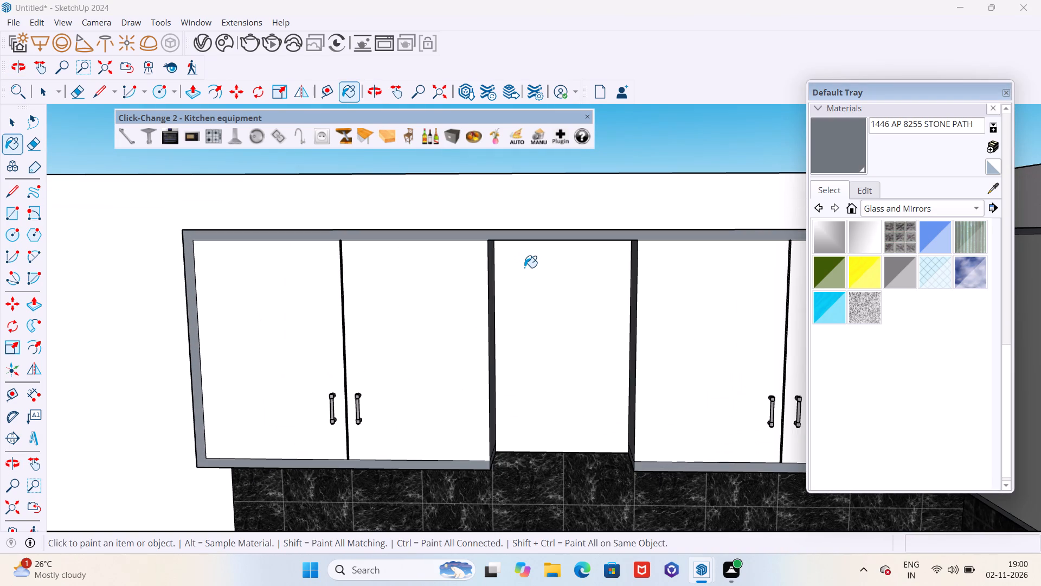
scroll(505, 264, "down", 4)
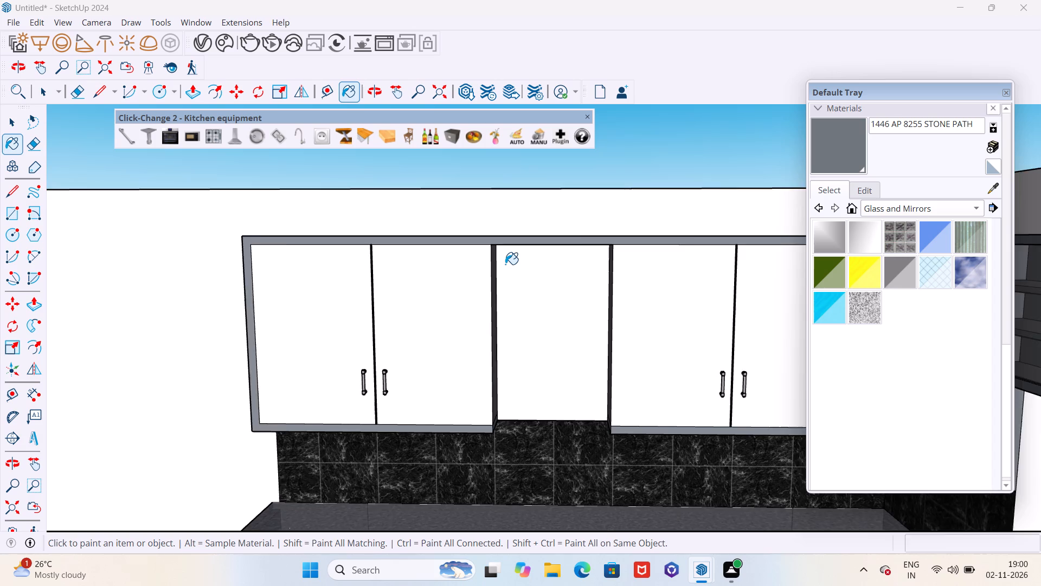
scroll(472, 403, "up", 5)
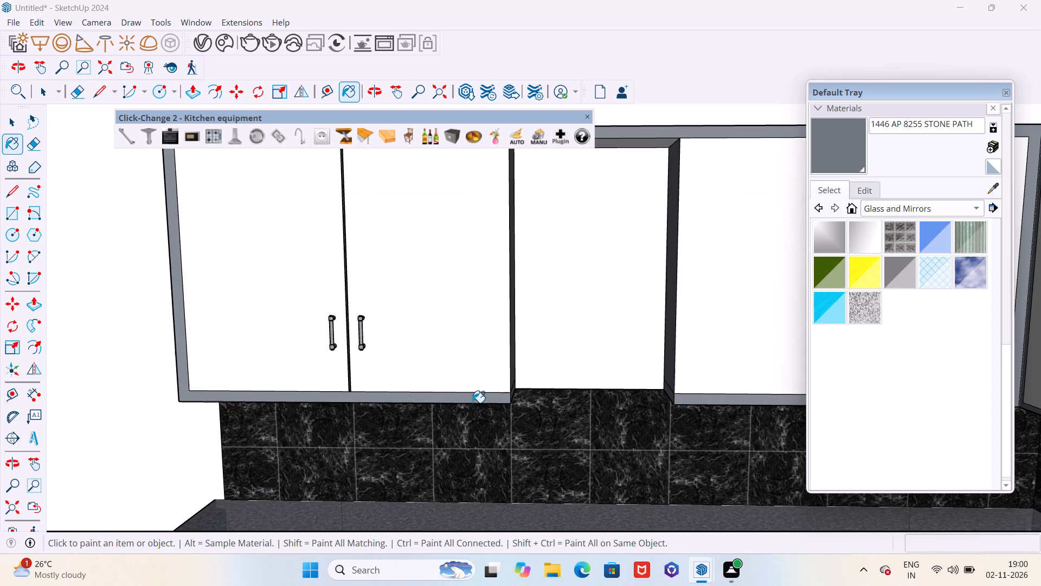
middle_click_drag(477, 400, 487, 403)
key("space")
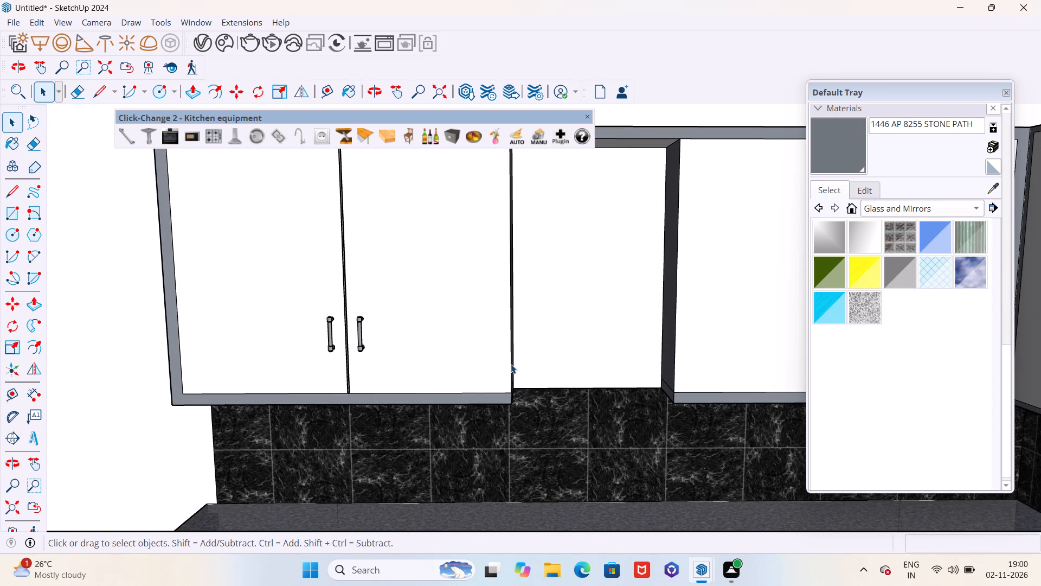
left_click(511, 366)
key("m")
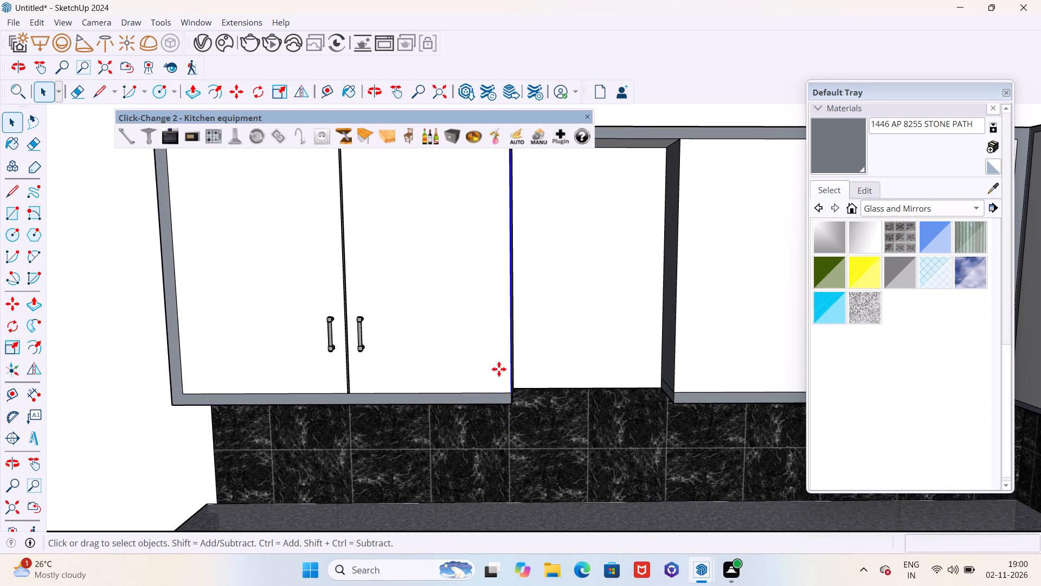
left_click(510, 394)
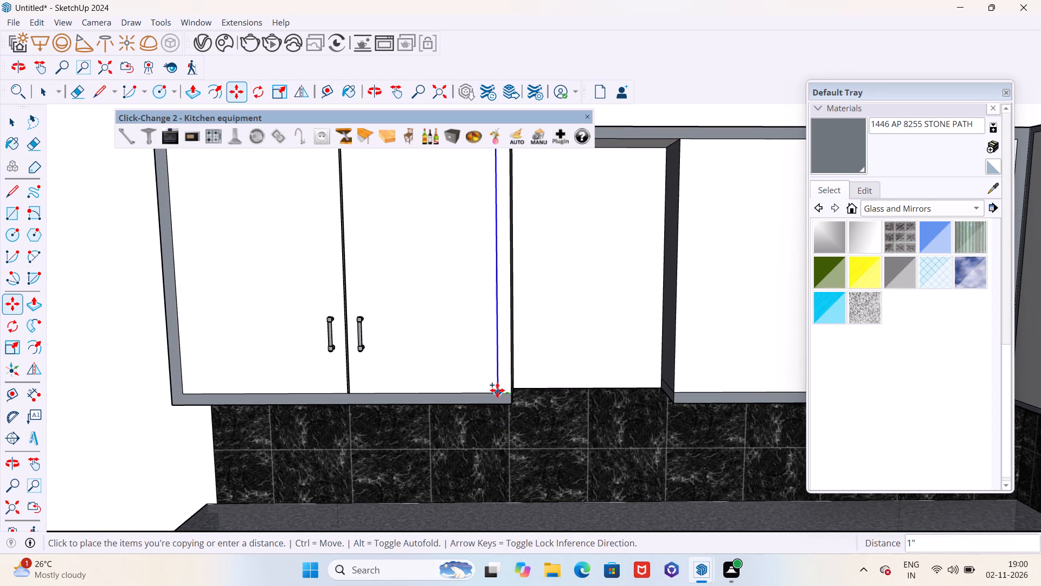
key("1")
key("shift+quotedbl")
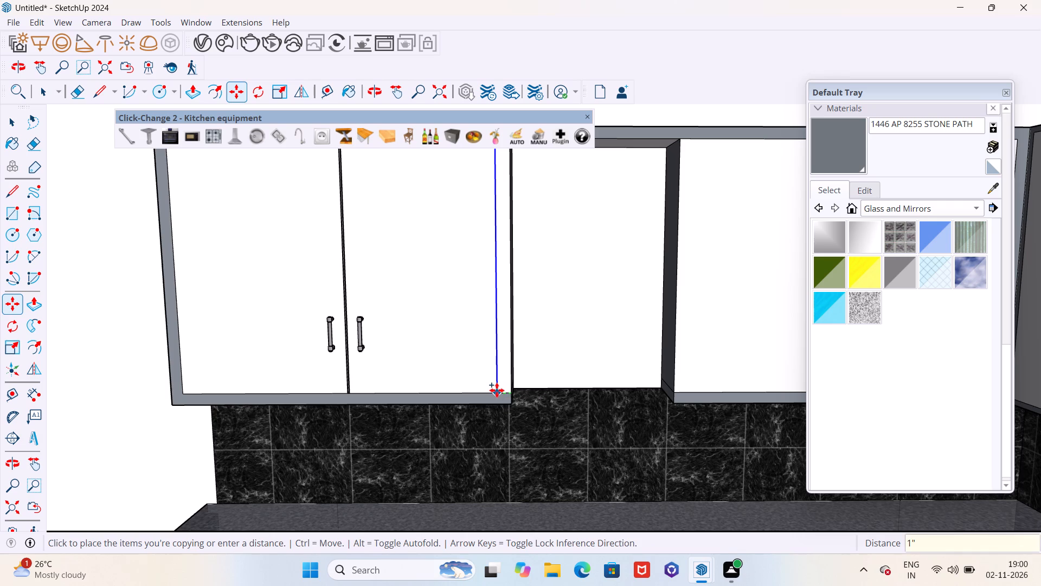
key("Return")
scroll(448, 388, "down", 4)
key("space")
Copy the opening's other front vertical edge 1" onto the face of the double-door cabinet nearest the corner.
scroll(605, 355, "up", 4)
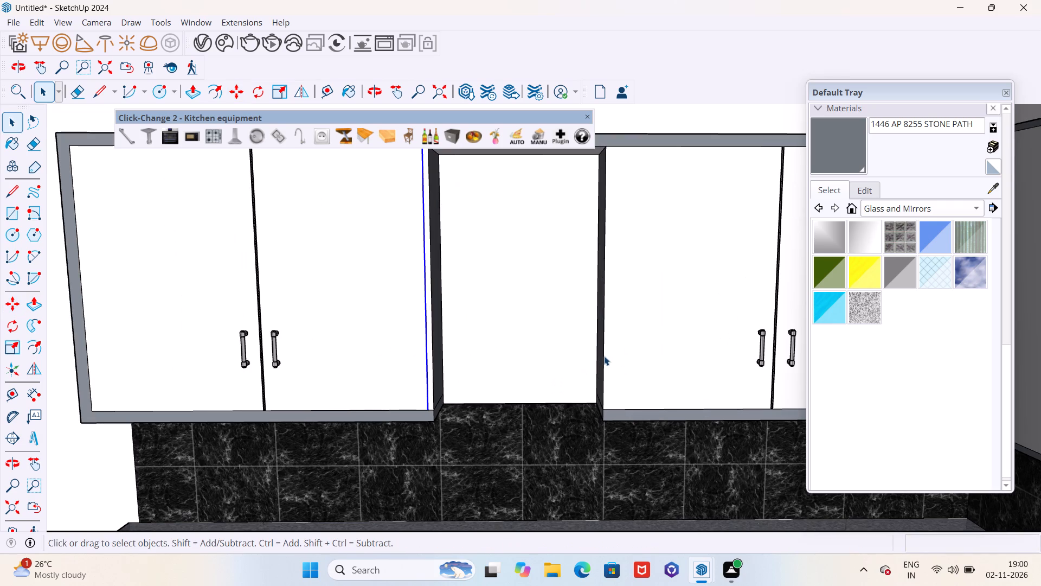
left_click(604, 356)
scroll(605, 389, "up", 9)
key("m")
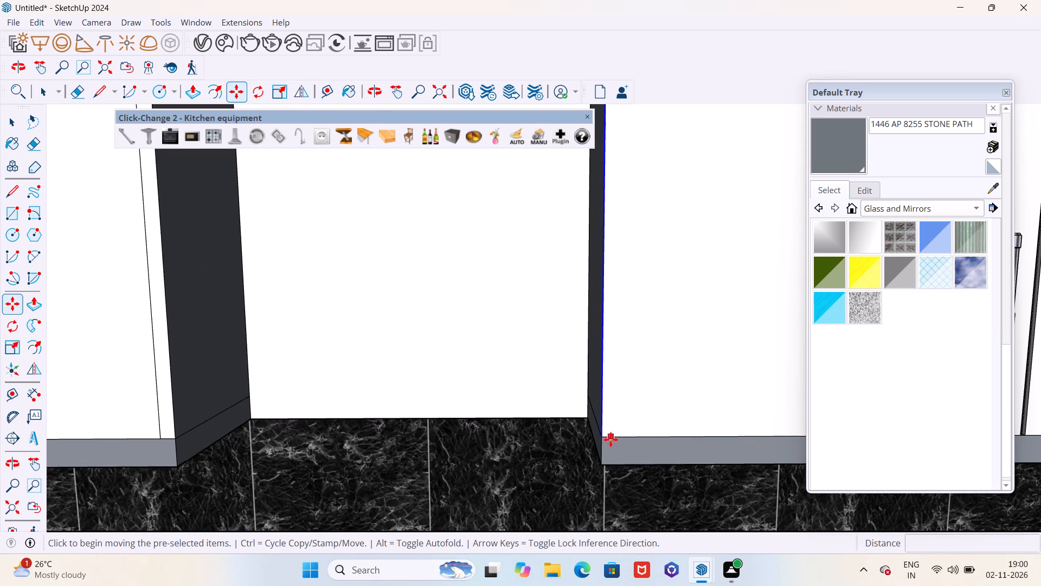
left_click(601, 439)
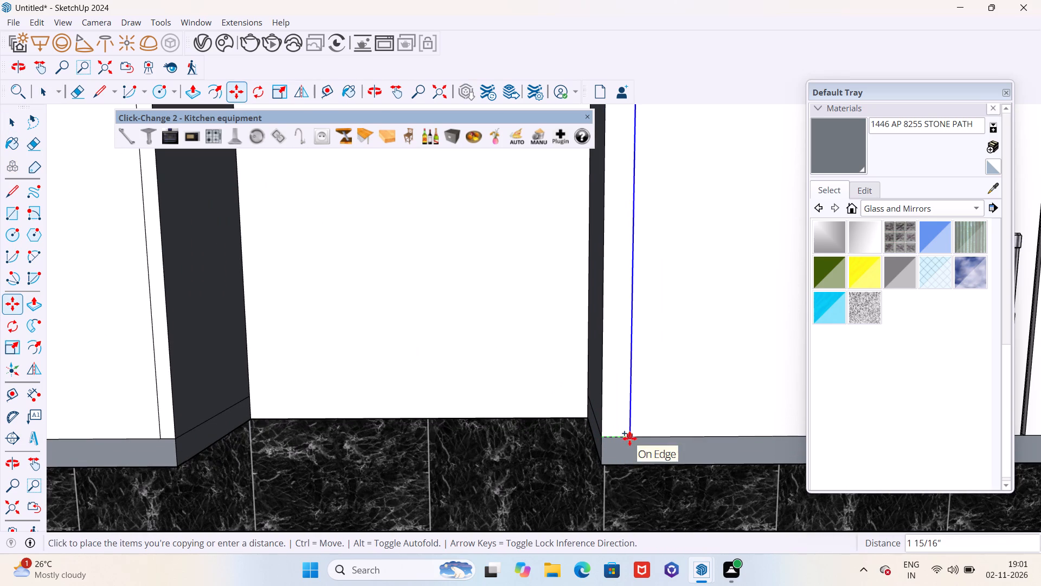
type("1\"")
key("Return")
scroll(629, 434, "down", 2)
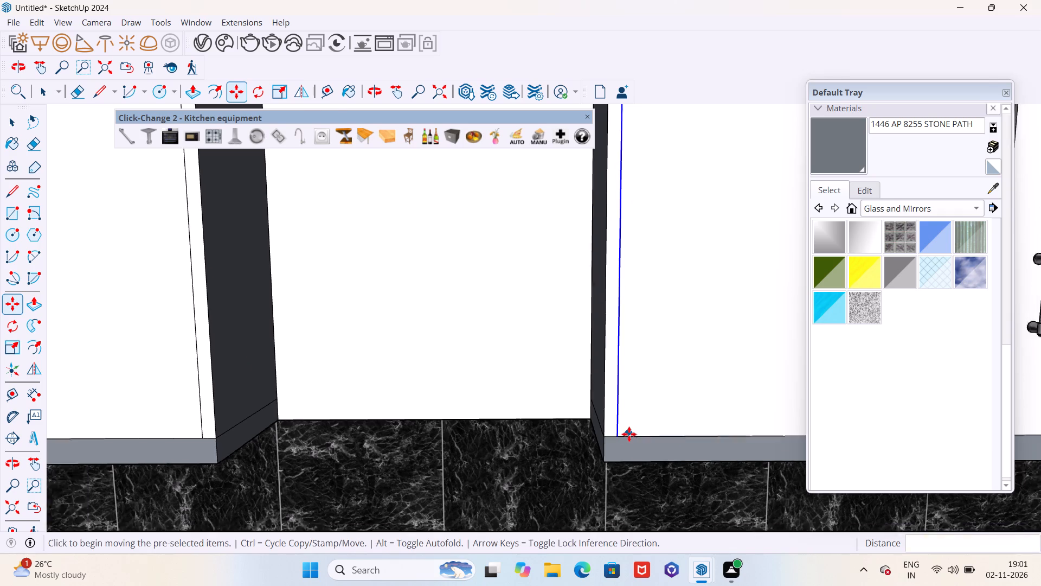
scroll(629, 434, "down", 2)
key("space")
Paint the two 1" vertical strips beside the opening with the 1446 AP 8255 STONE PATH material.
scroll(628, 432, "down", 4)
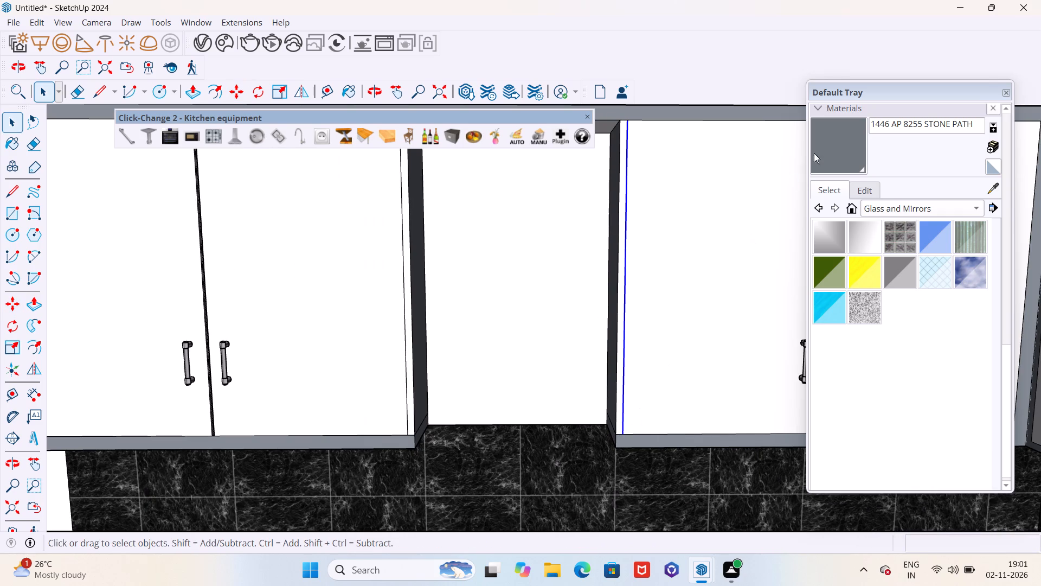
left_click(824, 150)
scroll(644, 295, "up", 8)
left_click(606, 277)
scroll(680, 294, "down", 6)
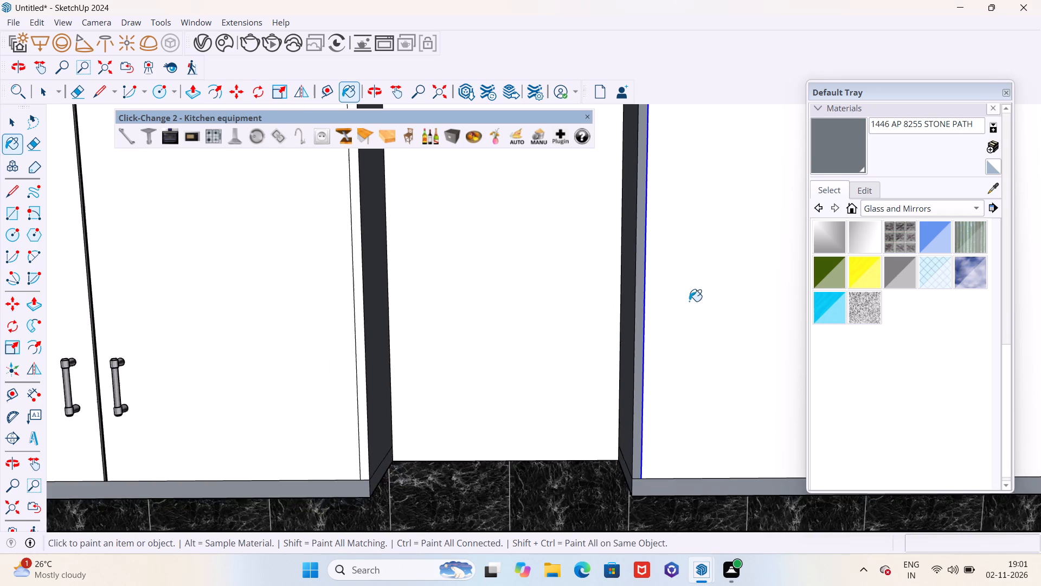
scroll(689, 301, "down", 4)
scroll(479, 305, "up", 10)
left_click(447, 296)
scroll(500, 324, "down", 4)
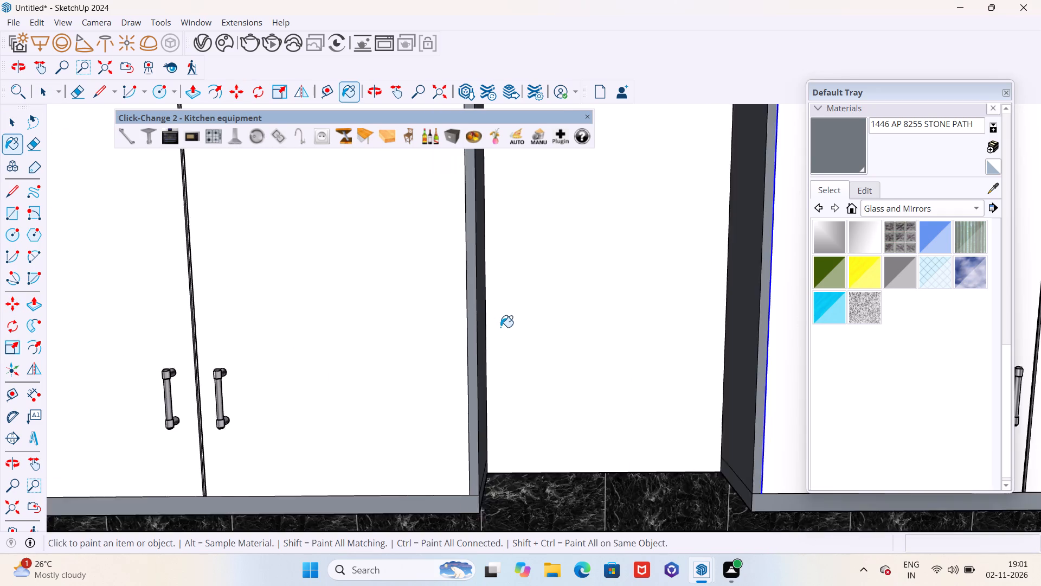
scroll(500, 327, "down", 13)
middle_click_drag(524, 348, 532, 352)
key("space")
Erase the seams where the vertical strips and the opening's inner side faces meet the bottom rail.
scroll(478, 383, "up", 3)
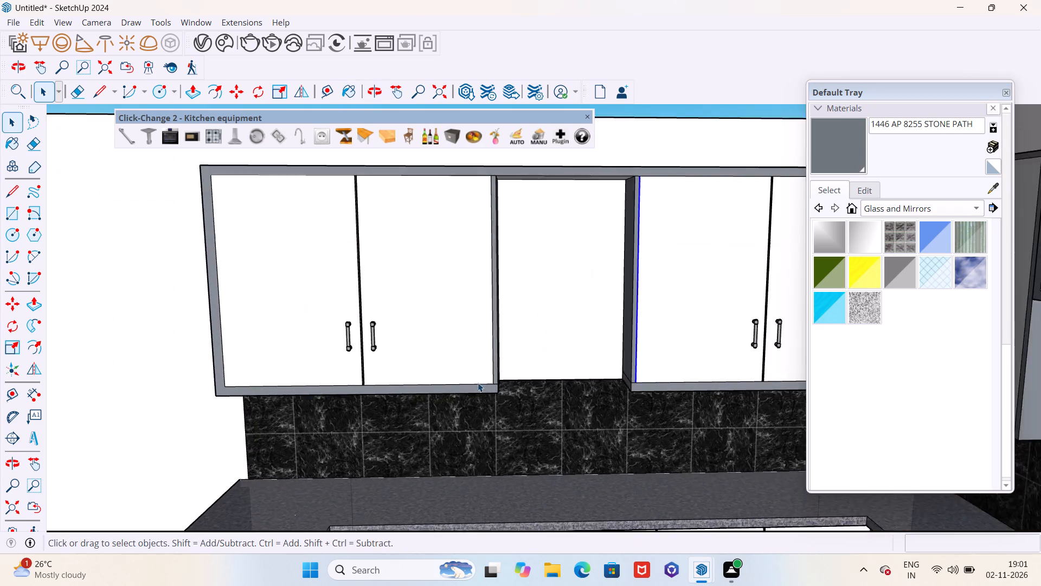
scroll(478, 383, "up", 12)
key("e")
scroll(487, 392, "up", 5)
left_click_drag(468, 371, 468, 384)
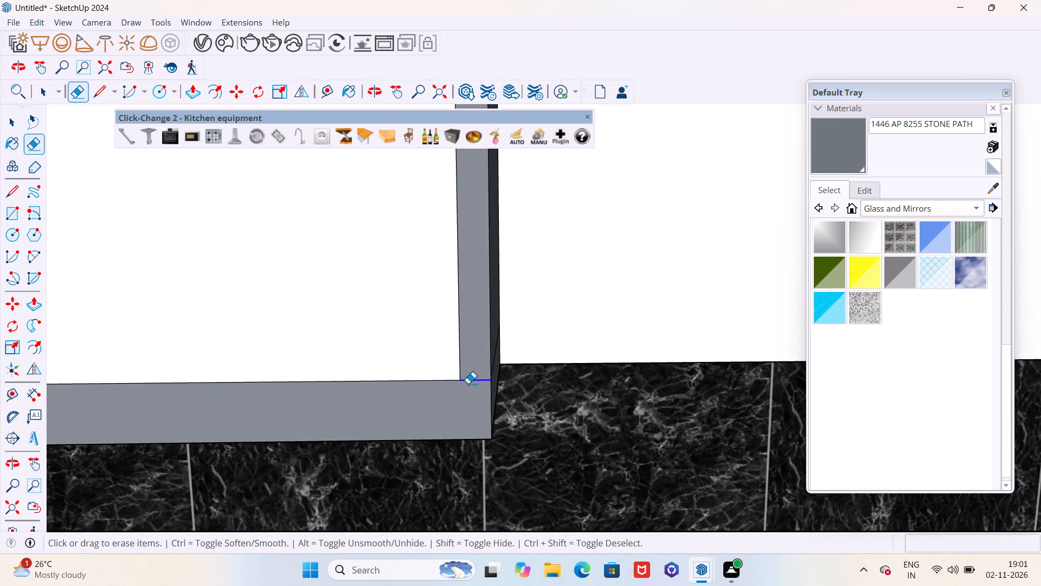
left_click_drag(468, 384, 468, 385)
scroll(419, 396, "down", 12)
scroll(706, 391, "up", 11)
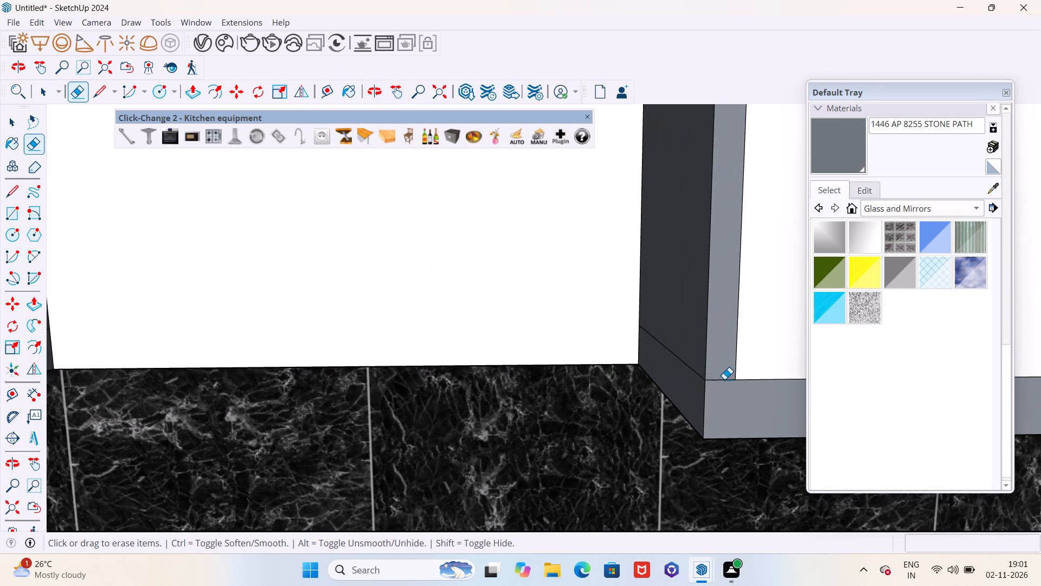
left_click_drag(724, 379, 719, 386)
left_click(679, 352)
left_click_drag(681, 356, 682, 365)
scroll(685, 361, "down", 7)
scroll(354, 358, "up", 5)
left_click_drag(245, 347, 248, 355)
scroll(501, 349, "down", 14)
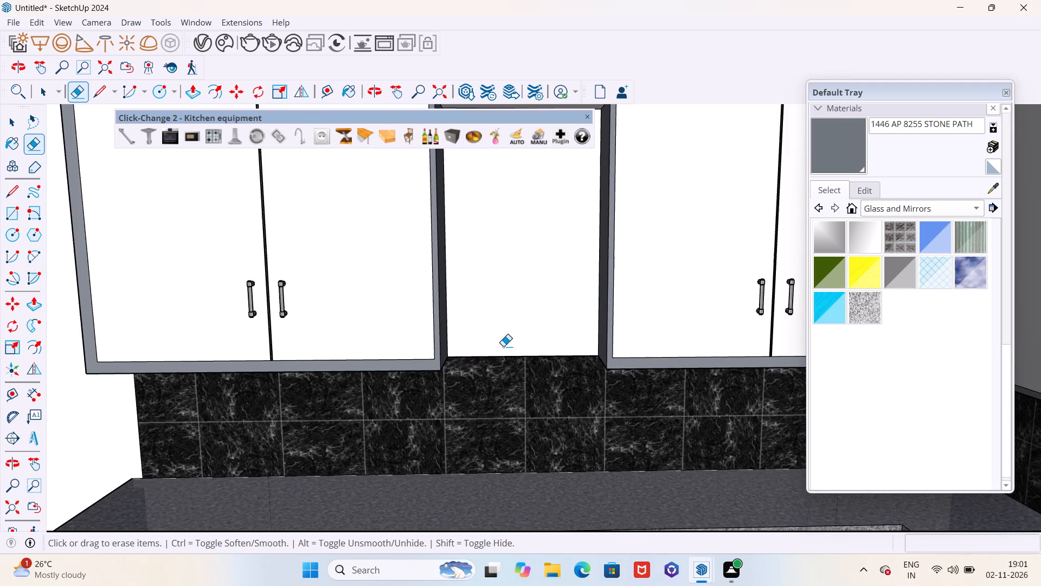
Erase the seams where the two vertical strips meet the upper cabinet's top rail.
scroll(504, 324, "down", 4)
scroll(632, 200, "up", 5)
scroll(551, 173, "up", 12)
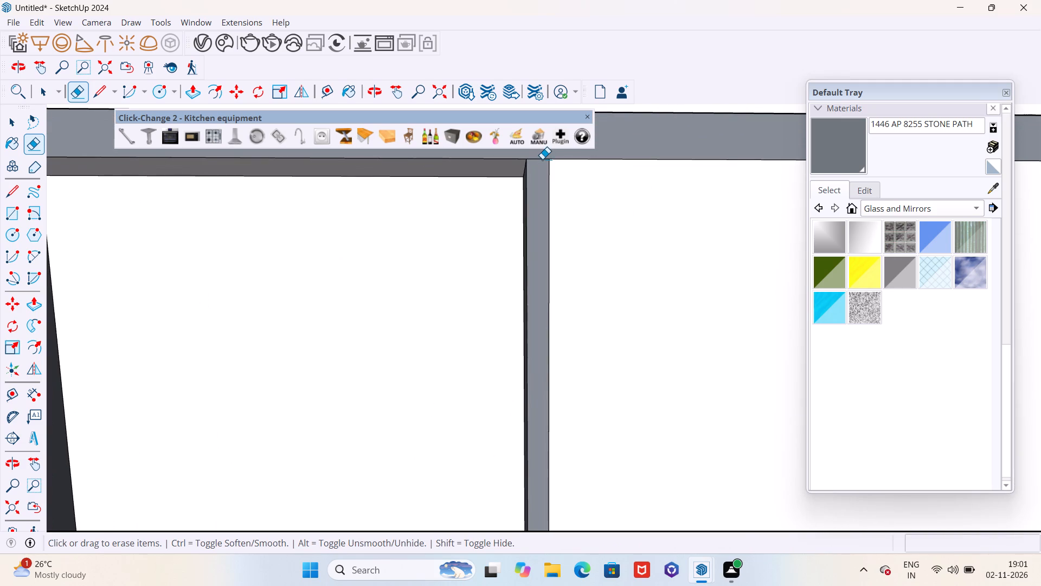
scroll(542, 159, "up", 5)
left_click_drag(542, 159, 542, 167)
scroll(647, 218, "down", 13)
scroll(329, 209, "up", 4)
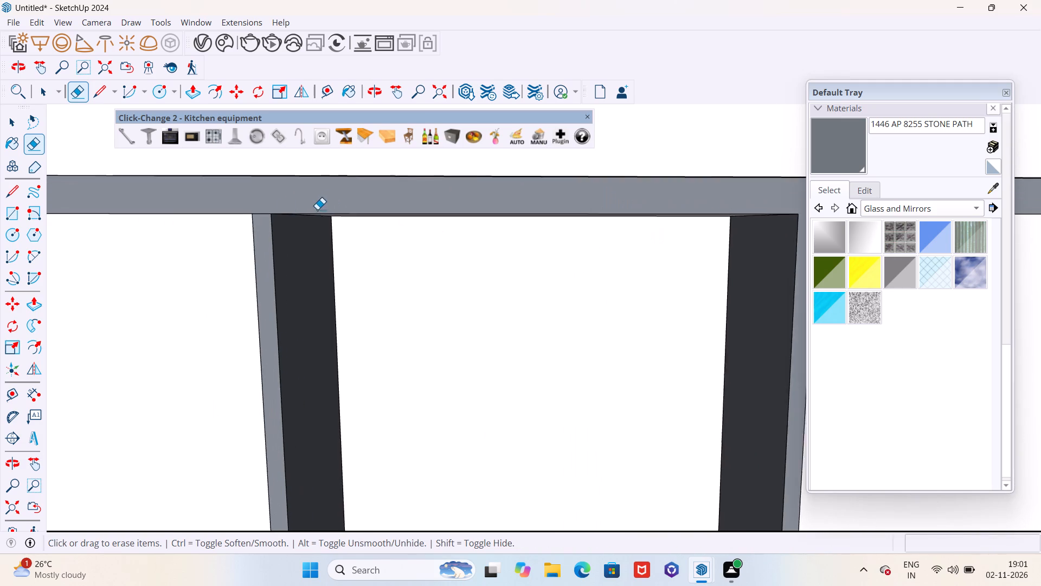
scroll(317, 209, "up", 8)
left_click_drag(242, 214, 241, 222)
scroll(301, 247, "down", 5)
Load the 1446 AP 8255 STONE PATH material for painting and examine the opening's underside, side faces and top rail.
middle_click_drag(305, 265, 216, 176)
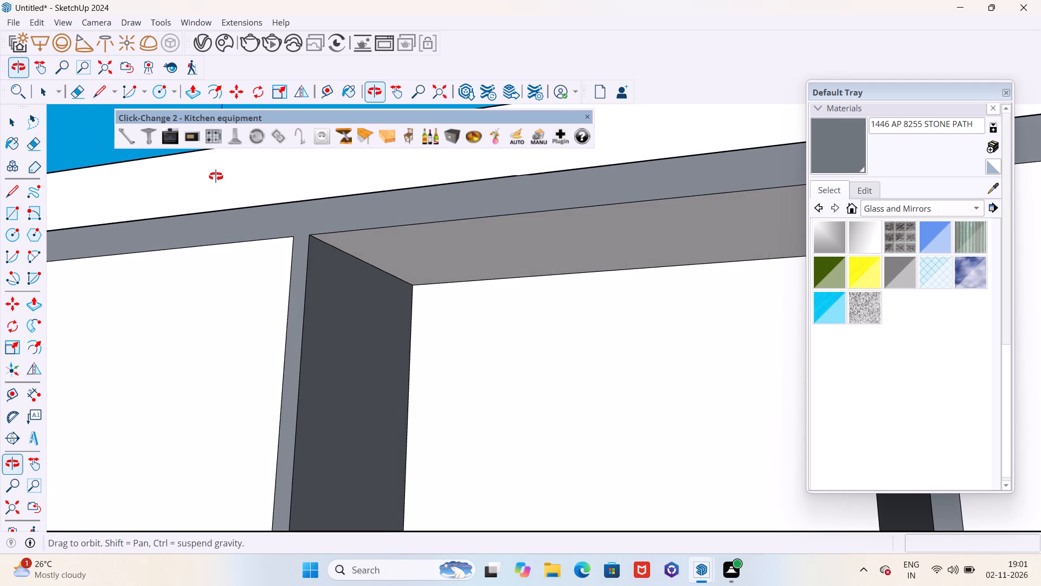
middle_click_drag(216, 176, 217, 175)
scroll(348, 175, "down", 6)
middle_click_drag(379, 241, 424, 223)
left_click(824, 154)
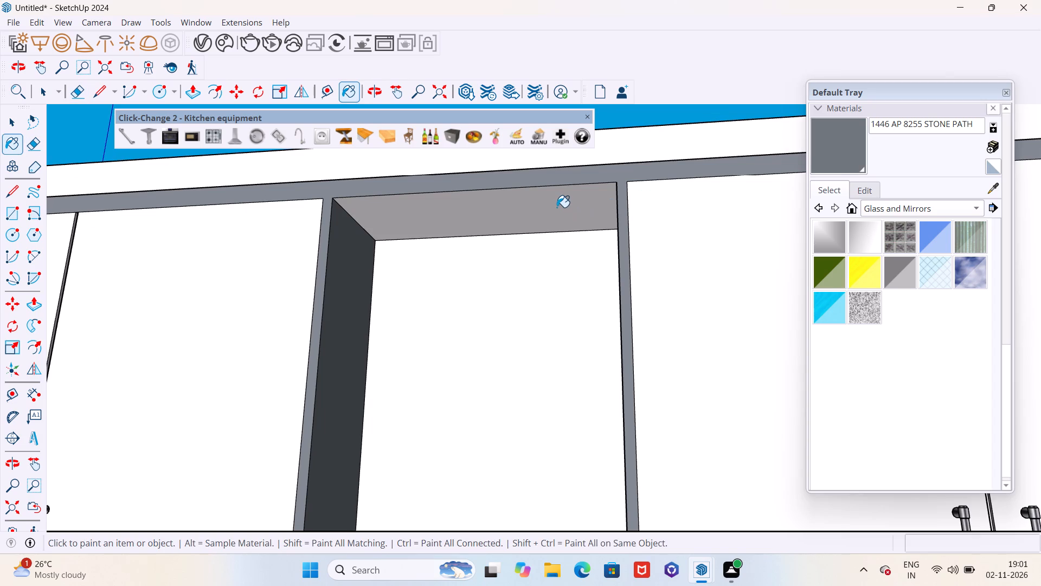
scroll(566, 230, "down", 11)
scroll(566, 233, "up", 2)
scroll(566, 233, "down", 1)
middle_click_drag(548, 243, 602, 359)
scroll(576, 332, "down", 6)
middle_click_drag(530, 281, 616, 354)
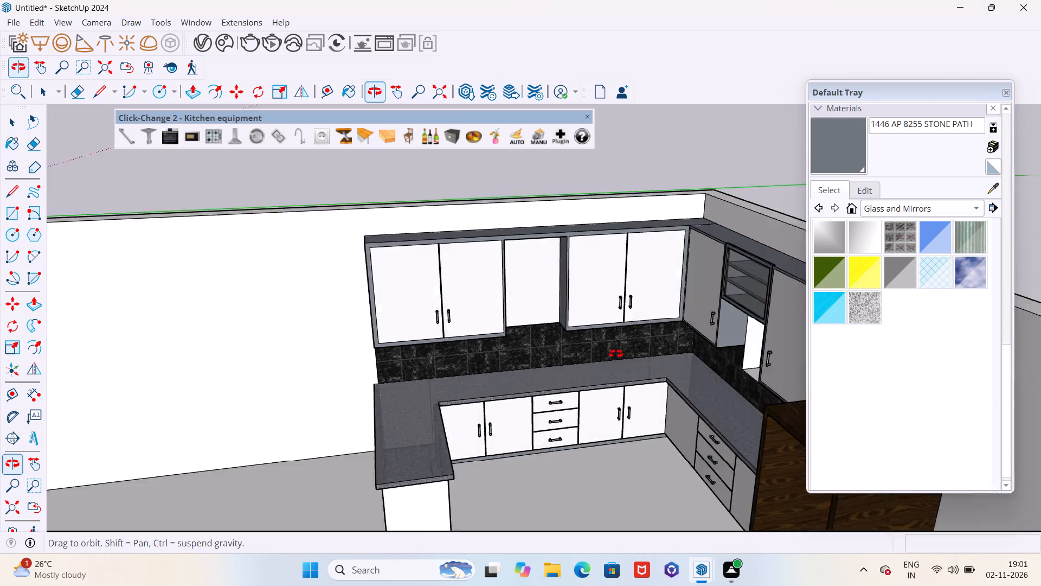
middle_click_drag(616, 354, 654, 362)
scroll(653, 345, "up", 6)
scroll(434, 179, "up", 8)
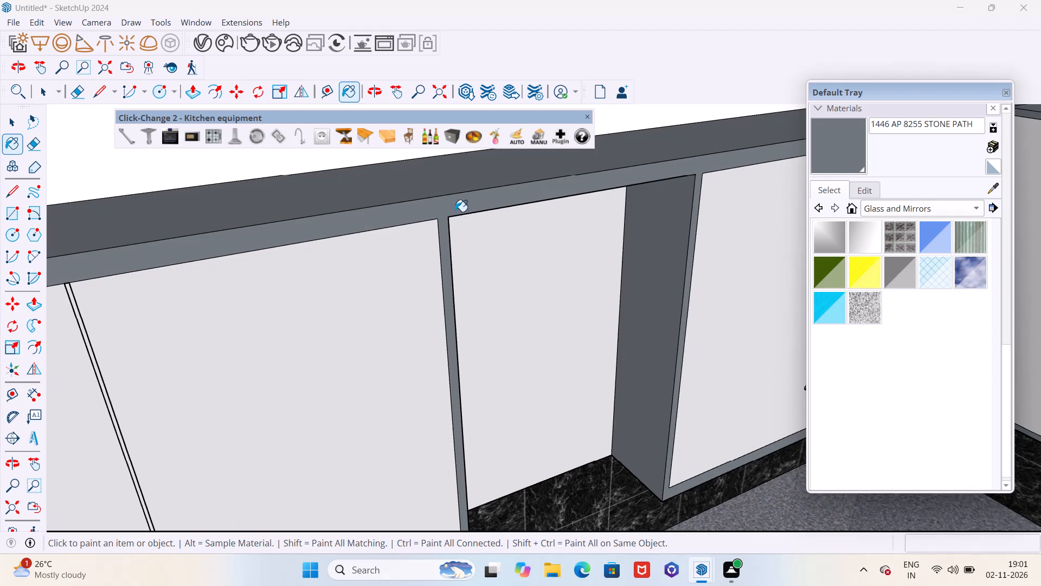
Draw two 2" vertical lines across the upper cabinet's top rail, one at each upper corner of the open bay.
key("l")
scroll(459, 221, "up", 5)
left_click(440, 213)
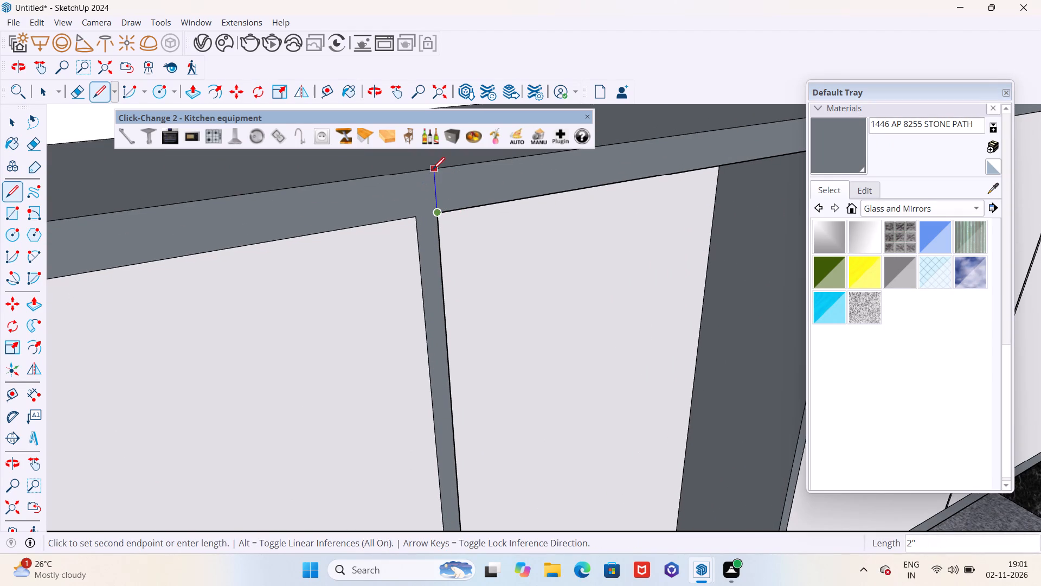
left_click(433, 169)
scroll(325, 244, "down", 12)
scroll(613, 181, "up", 10)
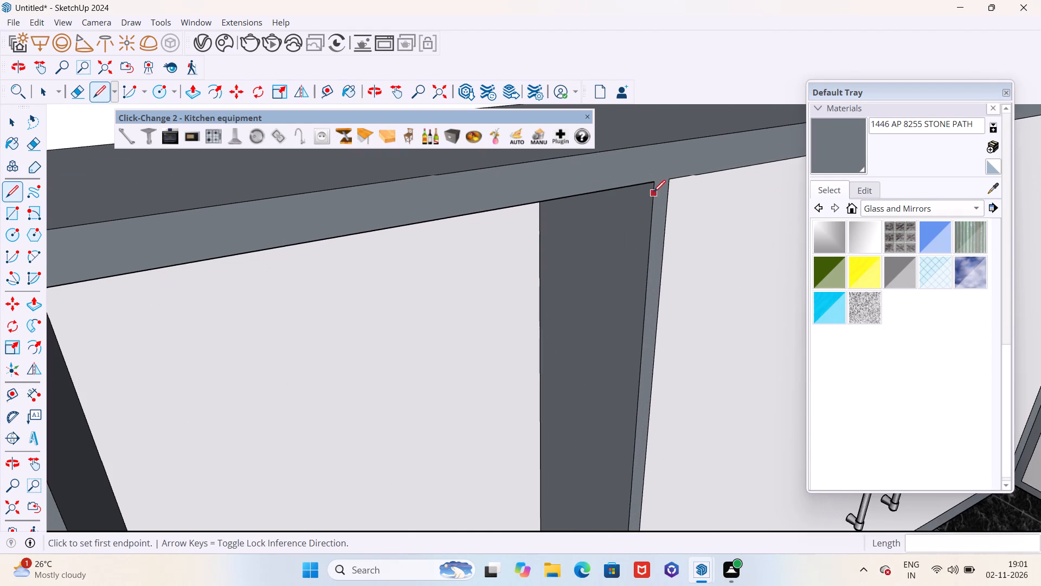
left_click(655, 182)
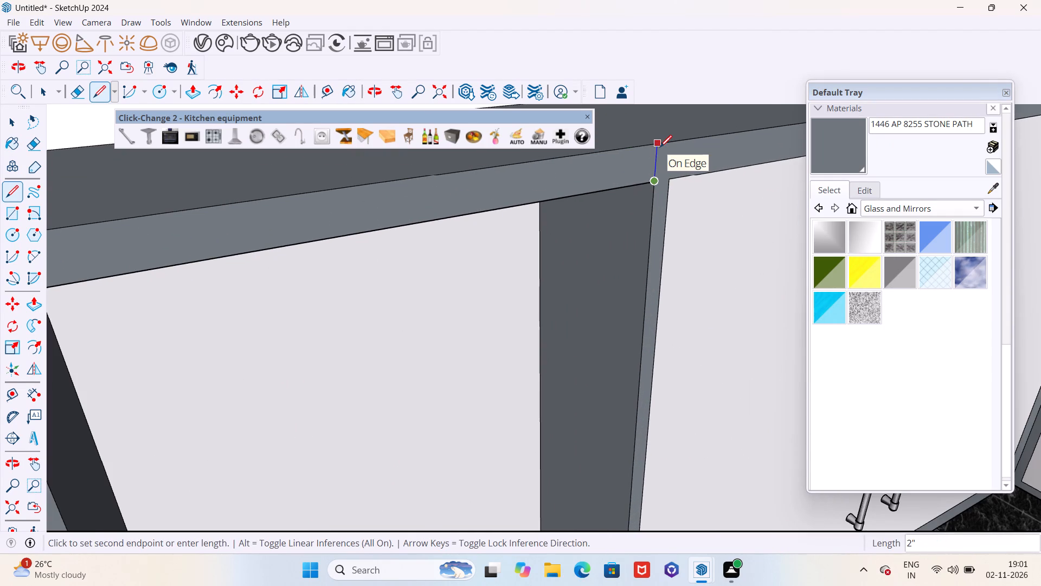
left_click(660, 147)
scroll(594, 249, "down", 15)
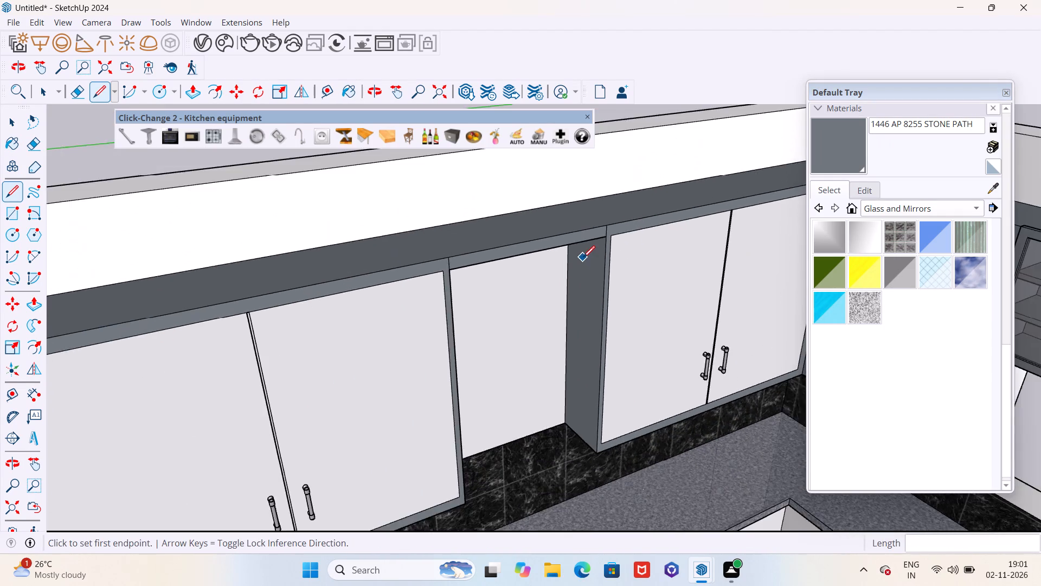
Push the top rail section above the open bay back 1' toward the wall.
scroll(583, 258, "down", 4)
middle_click_drag(574, 290, 531, 203)
scroll(542, 236, "down", 5)
middle_click_drag(537, 247, 569, 262)
key("space")
middle_click_drag(531, 262, 569, 278)
key("p")
scroll(575, 241, "up", 4)
scroll(531, 227, "up", 2)
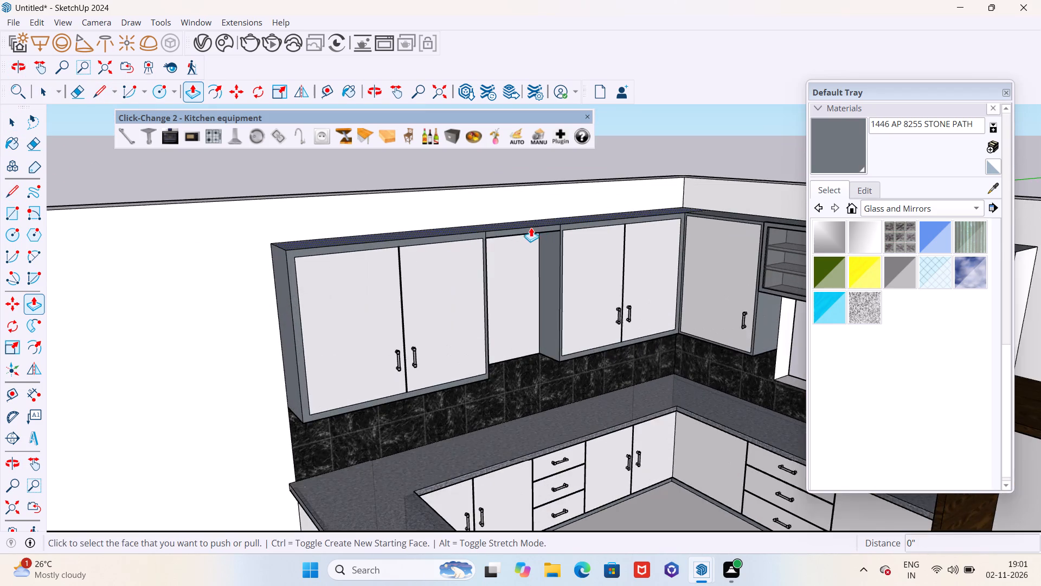
scroll(531, 227, "up", 3)
left_click(528, 232)
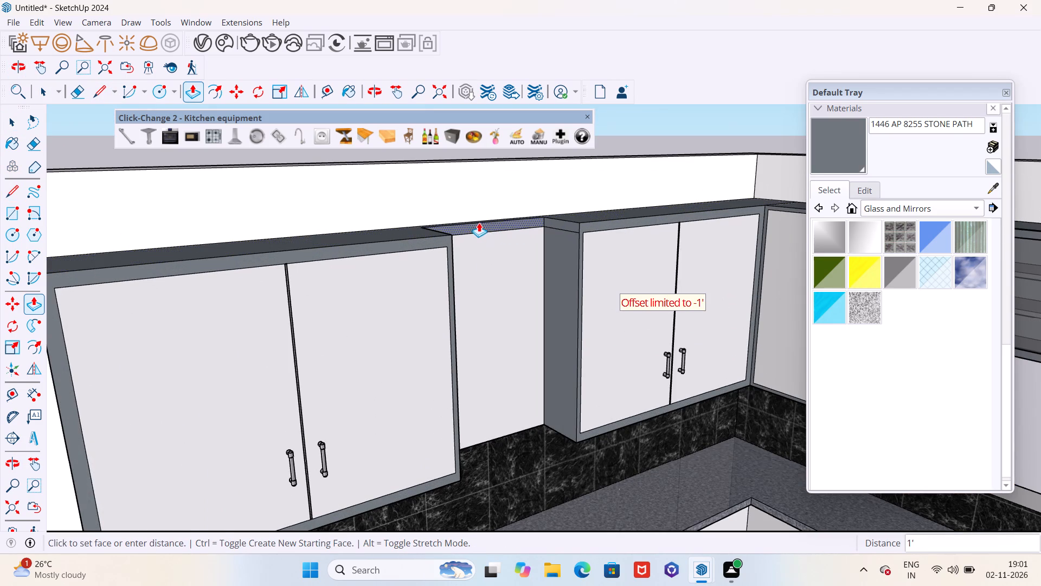
left_click(478, 221)
scroll(520, 265, "down", 5)
middle_click_drag(508, 283, 440, 270)
key("space")
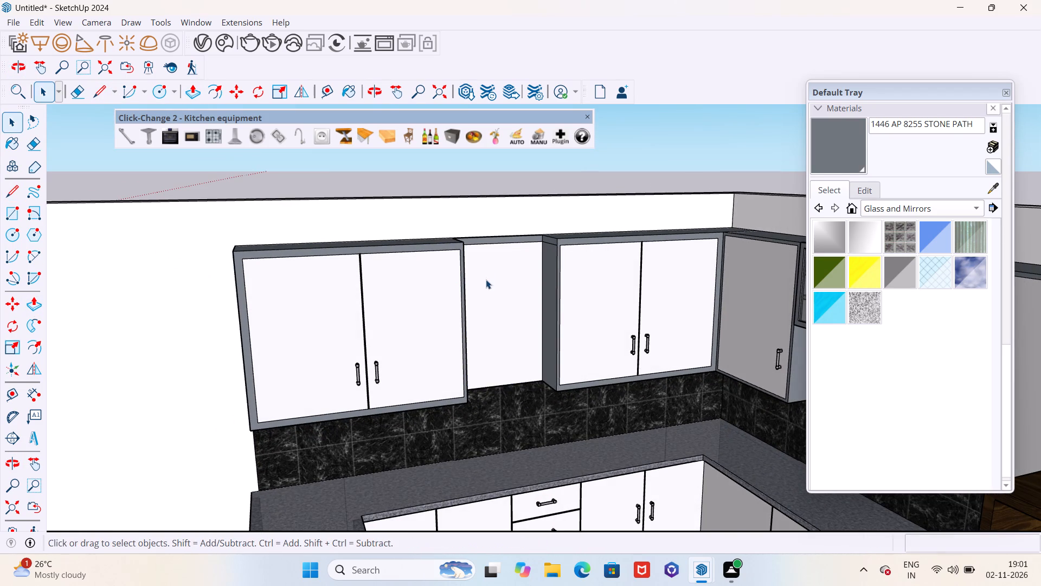
Insert an Extractor Hood from the kitchen equipment set in the open bay between the long wall's upper cabinets.
middle_click_drag(499, 304, 442, 282)
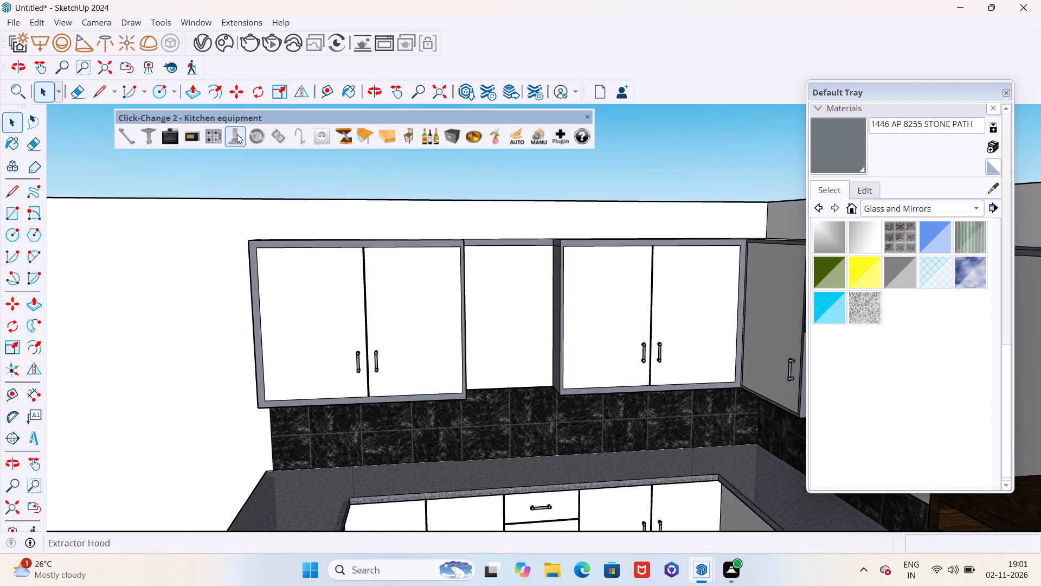
left_click(237, 134)
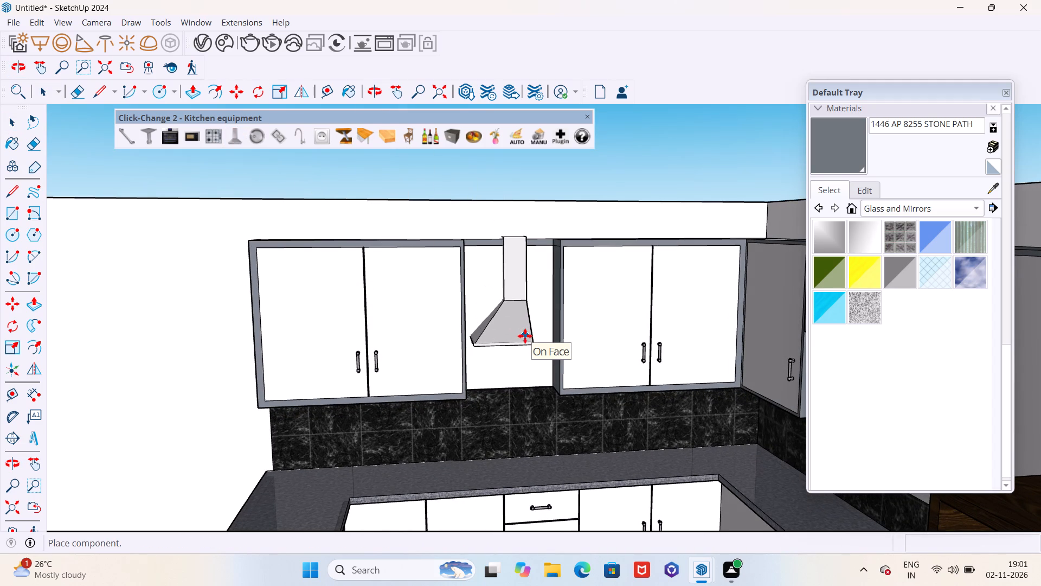
scroll(525, 336, "down", 6)
left_click(525, 347)
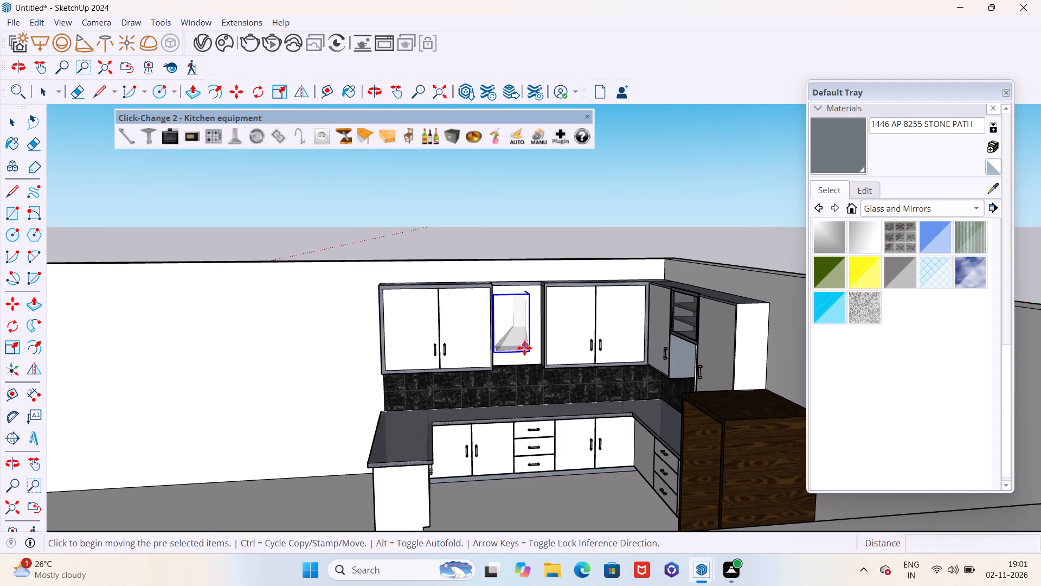
Rotate the extractor hood 90° horizontally so its front faces into the room.
scroll(512, 379, "down", 4)
middle_click_drag(510, 380, 524, 448)
scroll(528, 416, "up", 4)
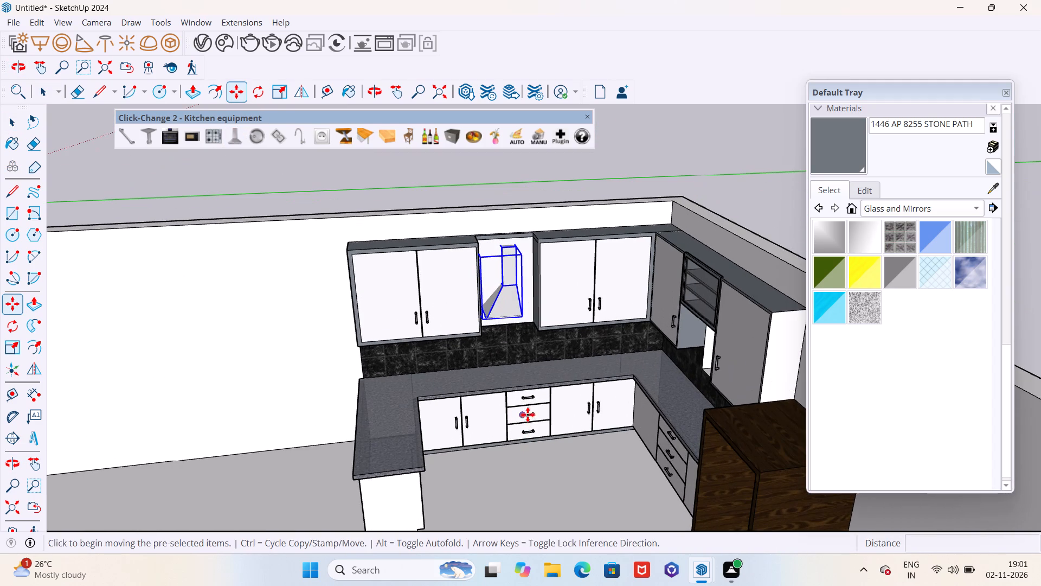
key("q")
left_click(526, 383)
left_click(545, 379)
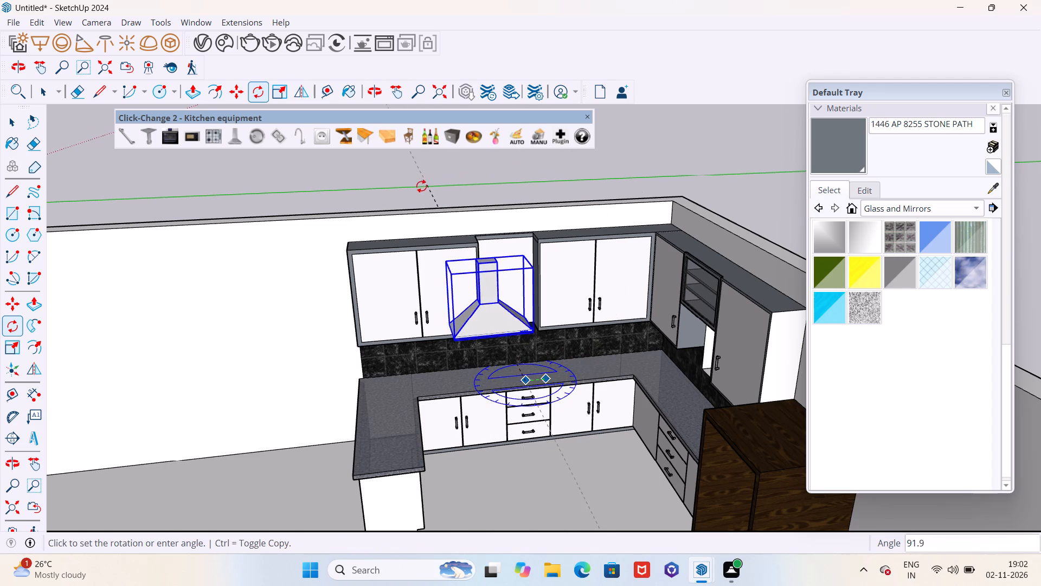
left_click(441, 179)
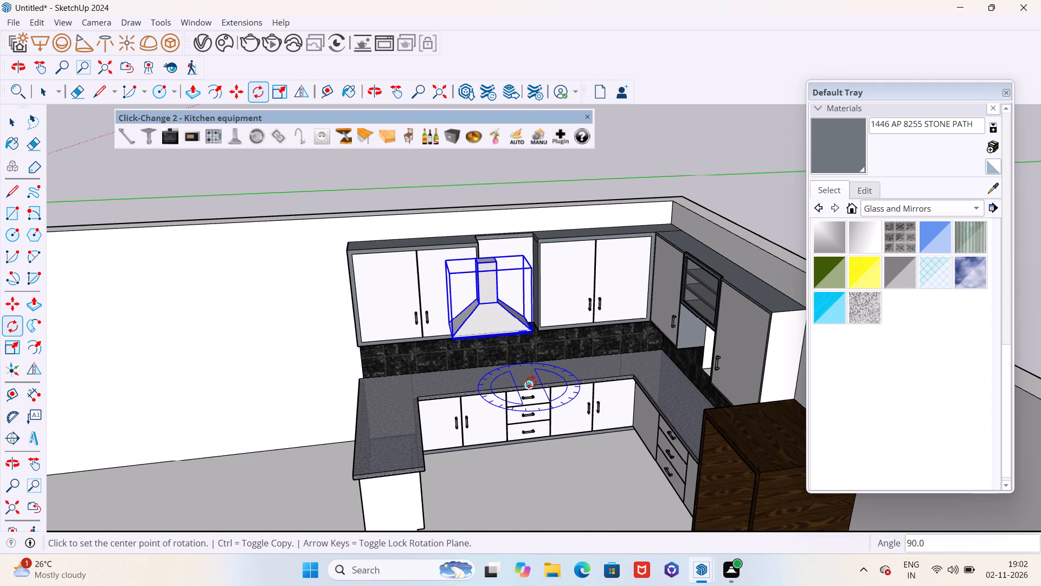
Move the extractor hood sideways along the long wall to line it up with the open bay.
scroll(530, 381, "up", 4)
scroll(527, 380, "down", 3)
middle_click_drag(524, 381, 467, 322)
middle_click_drag(536, 354, 427, 374)
key("m")
middle_click_drag(465, 334, 481, 435)
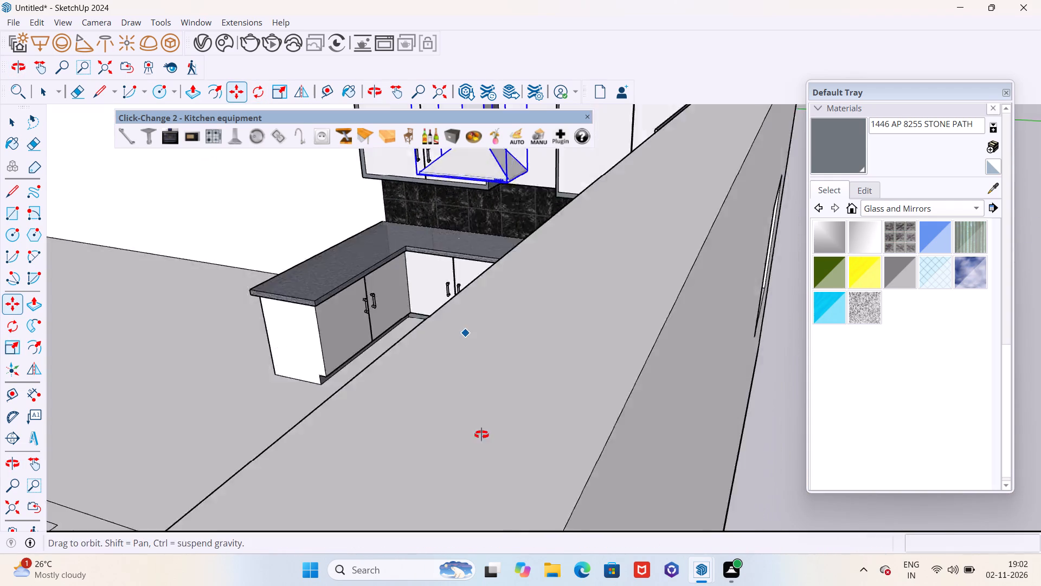
middle_click_drag(481, 435, 487, 445)
scroll(526, 347, "down", 20)
scroll(526, 347, "down", 7)
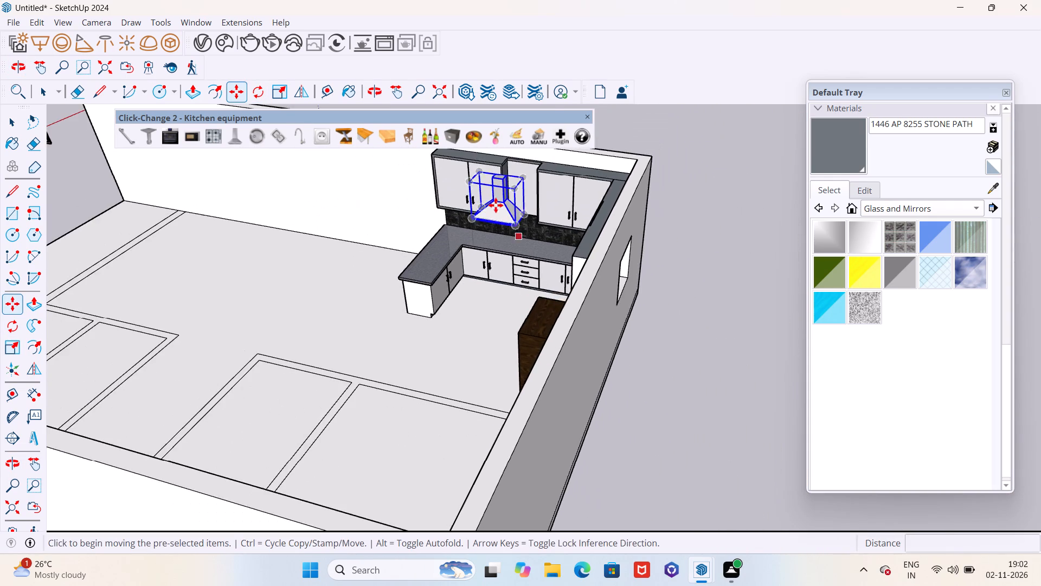
scroll(496, 205, "up", 10)
left_click(552, 219)
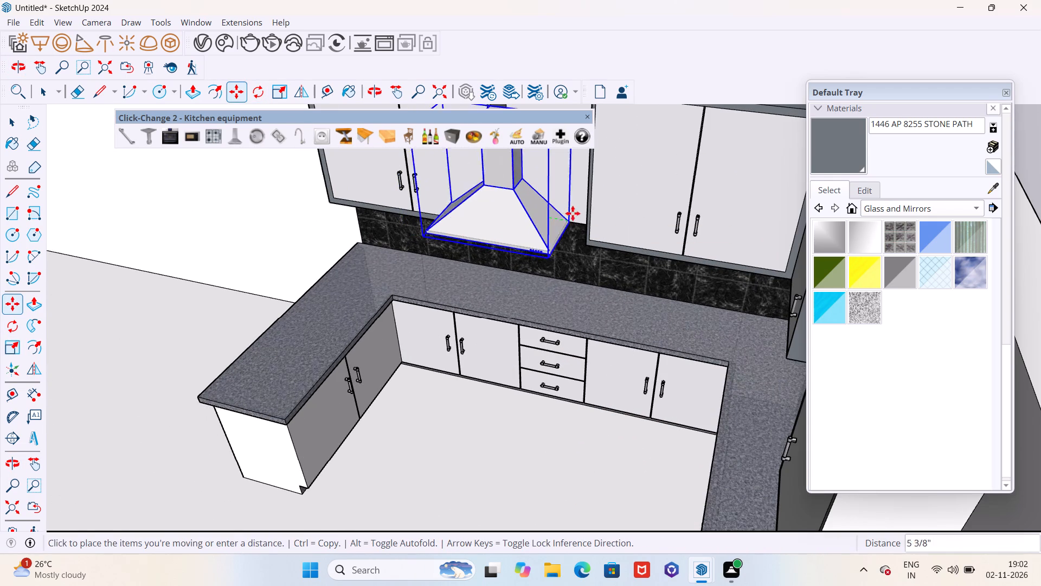
left_click(590, 207)
Move the extractor hood about 10 5/8" back toward the long wall, into the open bay.
scroll(589, 244, "down", 7)
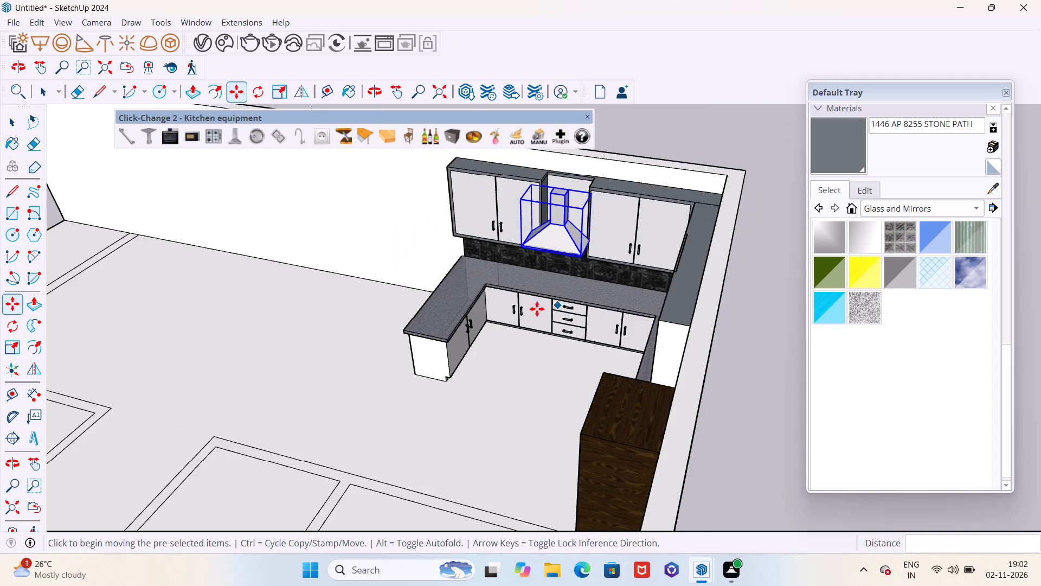
middle_click_drag(535, 298, 682, 156)
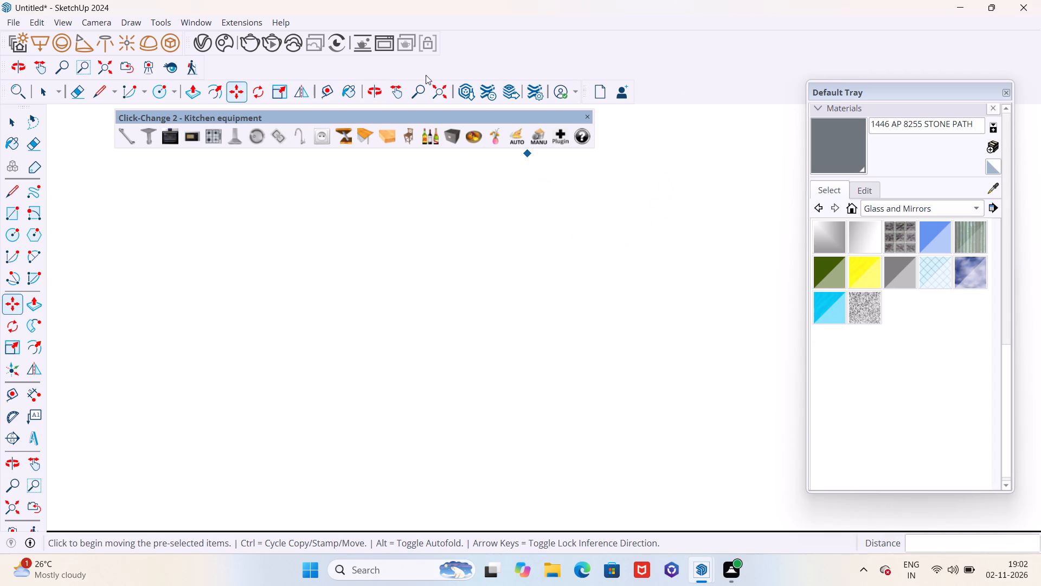
left_click(441, 93)
scroll(546, 364, "down", 10)
middle_click_drag(499, 288, 683, 419)
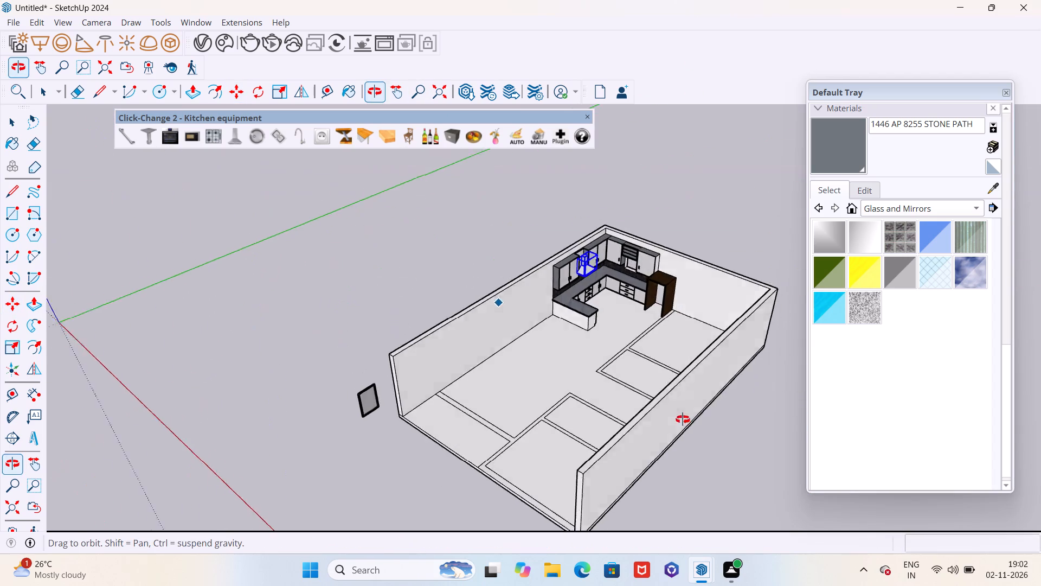
middle_click_drag(683, 419, 689, 417)
scroll(628, 281, "up", 11)
middle_click_drag(538, 302, 689, 360)
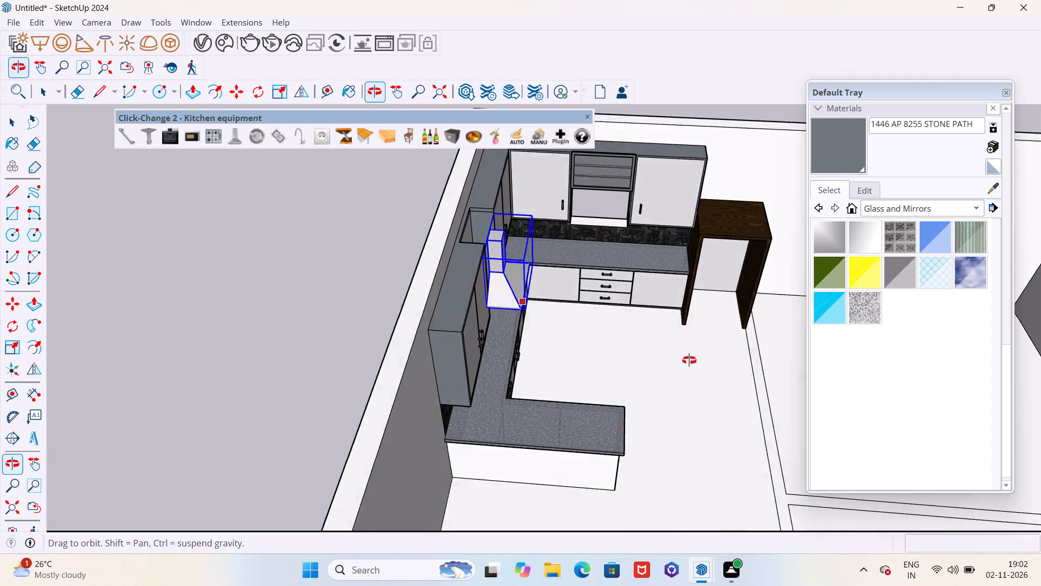
middle_click_drag(689, 360, 574, 496)
left_click(499, 320)
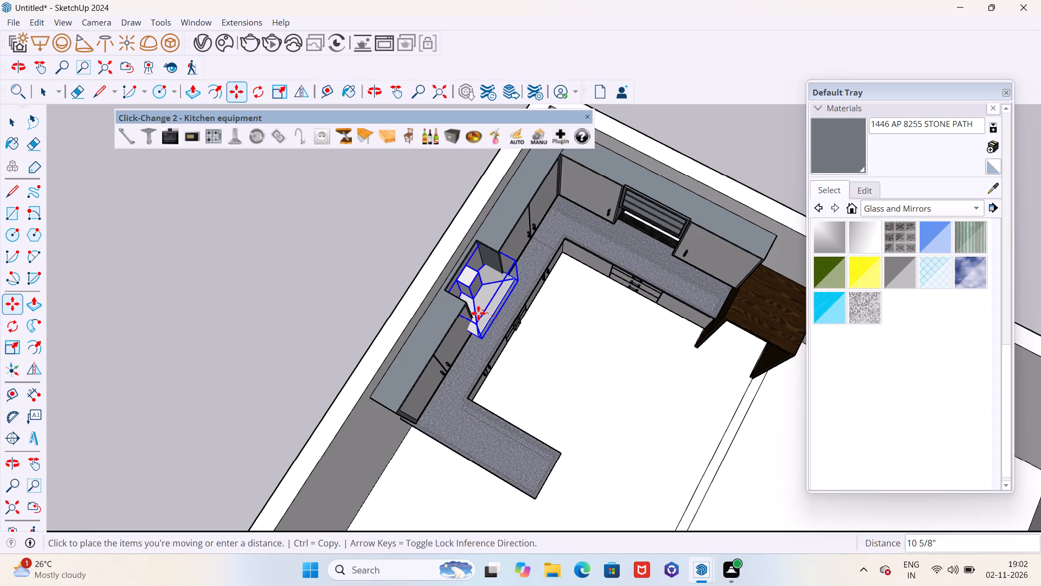
left_click(478, 313)
Lower the extractor hood about 1' 4 1/2" in the open bay, toward the countertop.
scroll(531, 381, "down", 2)
middle_click_drag(528, 368, 403, 252)
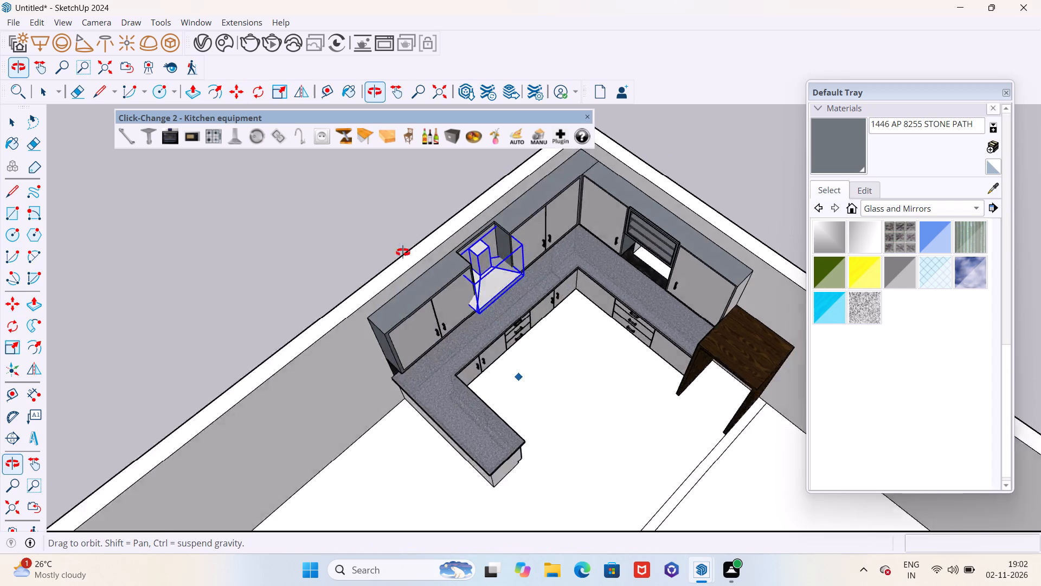
middle_click_drag(403, 252, 344, 176)
scroll(460, 282, "down", 6)
middle_click_drag(499, 340, 457, 267)
scroll(493, 329, "up", 1)
scroll(483, 264, "up", 6)
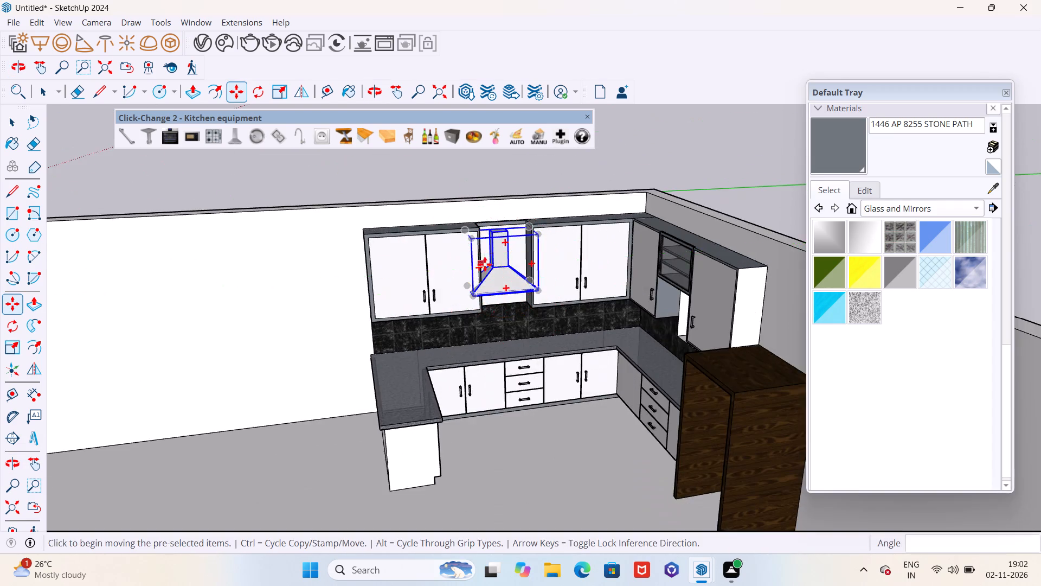
scroll(495, 272, "up", 5)
scroll(579, 421, "down", 6)
middle_click_drag(576, 469, 532, 445)
scroll(541, 340, "up", 2)
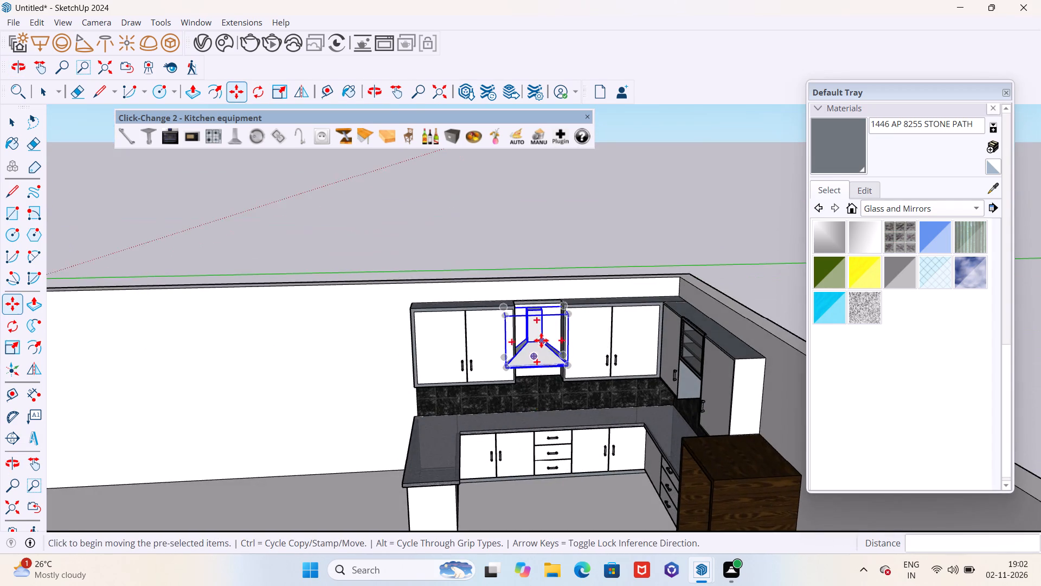
scroll(541, 340, "up", 2)
left_click(539, 341)
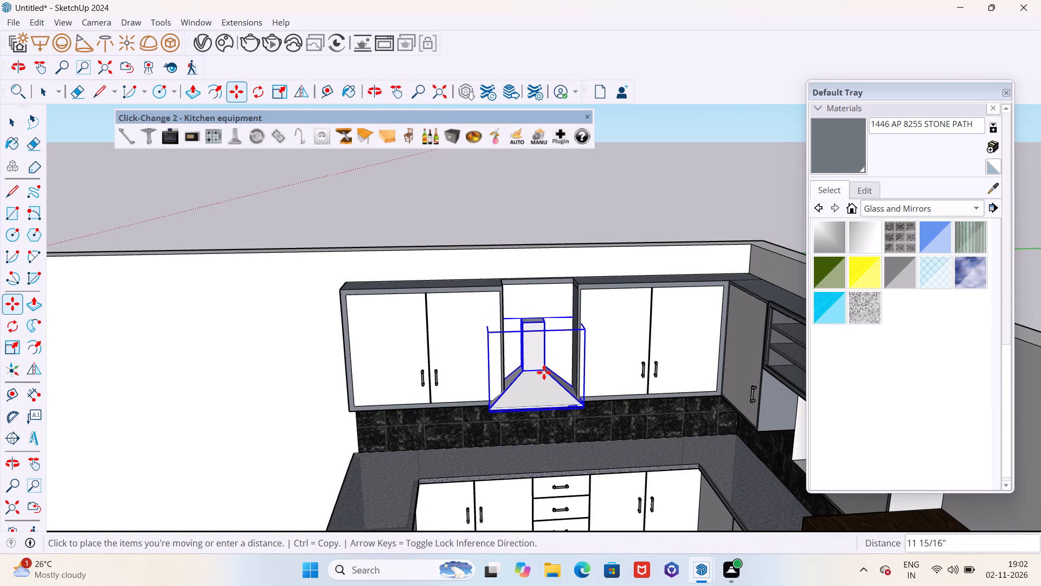
left_click(544, 382)
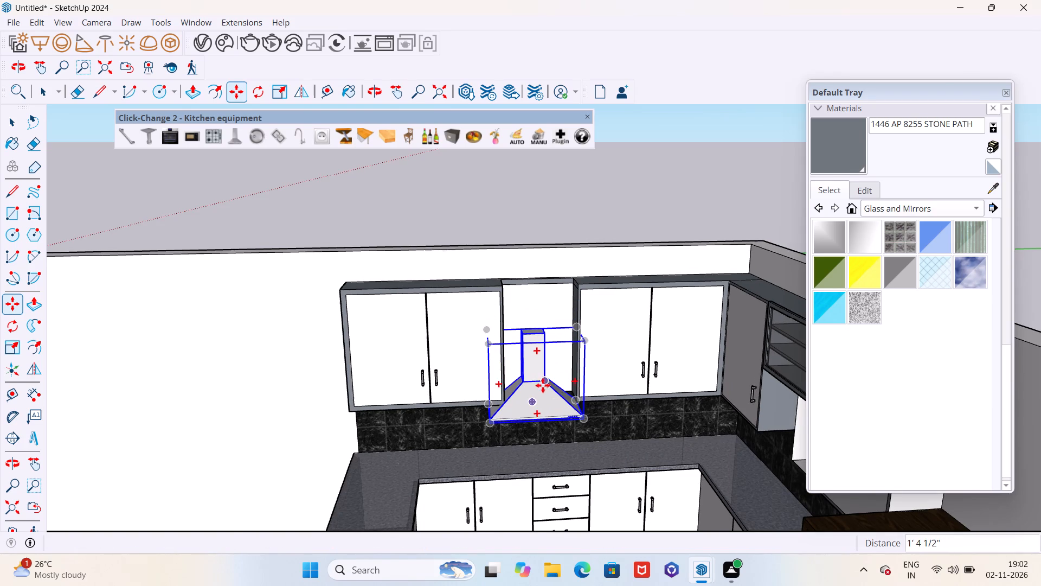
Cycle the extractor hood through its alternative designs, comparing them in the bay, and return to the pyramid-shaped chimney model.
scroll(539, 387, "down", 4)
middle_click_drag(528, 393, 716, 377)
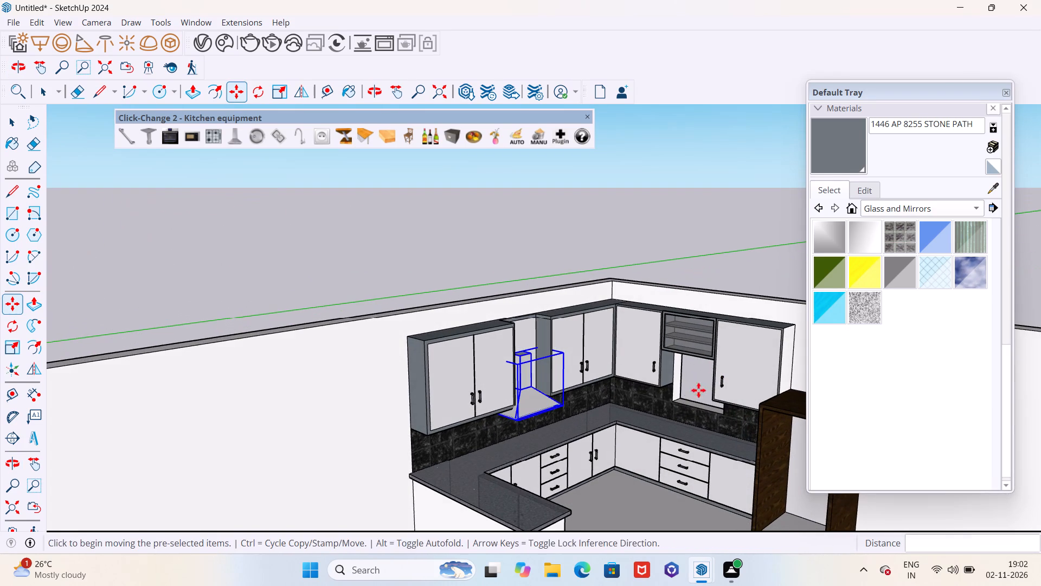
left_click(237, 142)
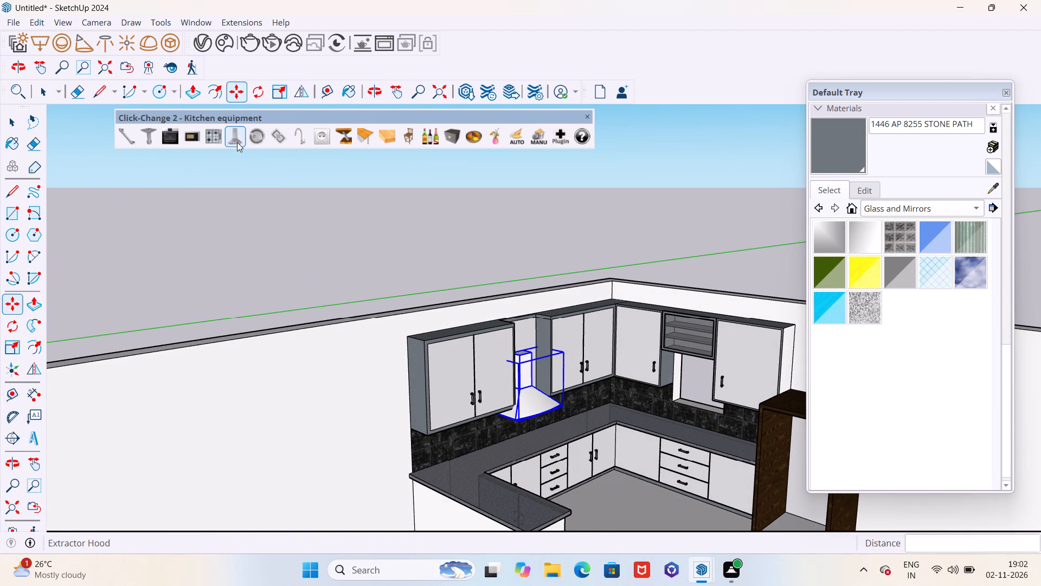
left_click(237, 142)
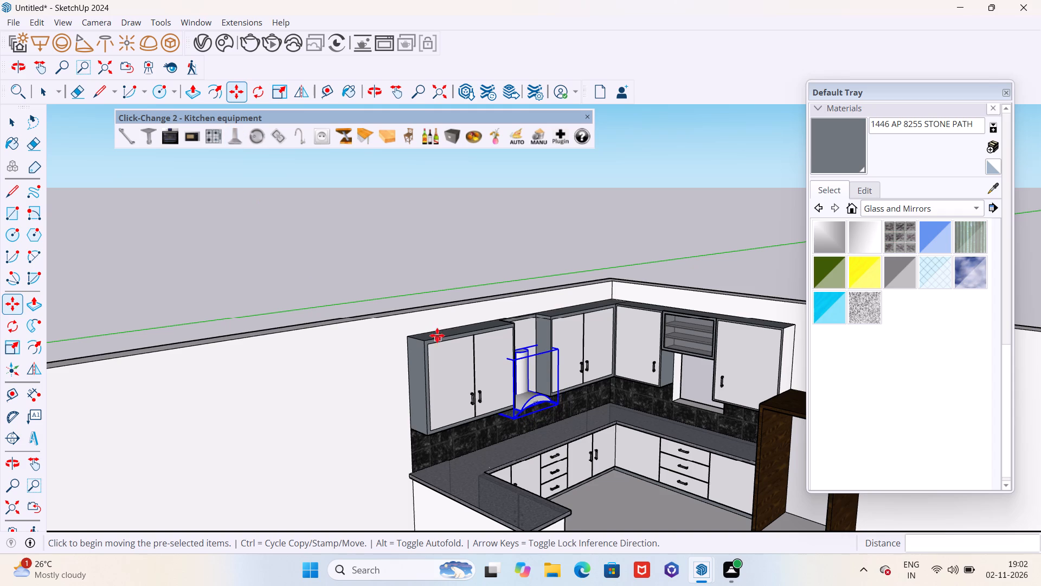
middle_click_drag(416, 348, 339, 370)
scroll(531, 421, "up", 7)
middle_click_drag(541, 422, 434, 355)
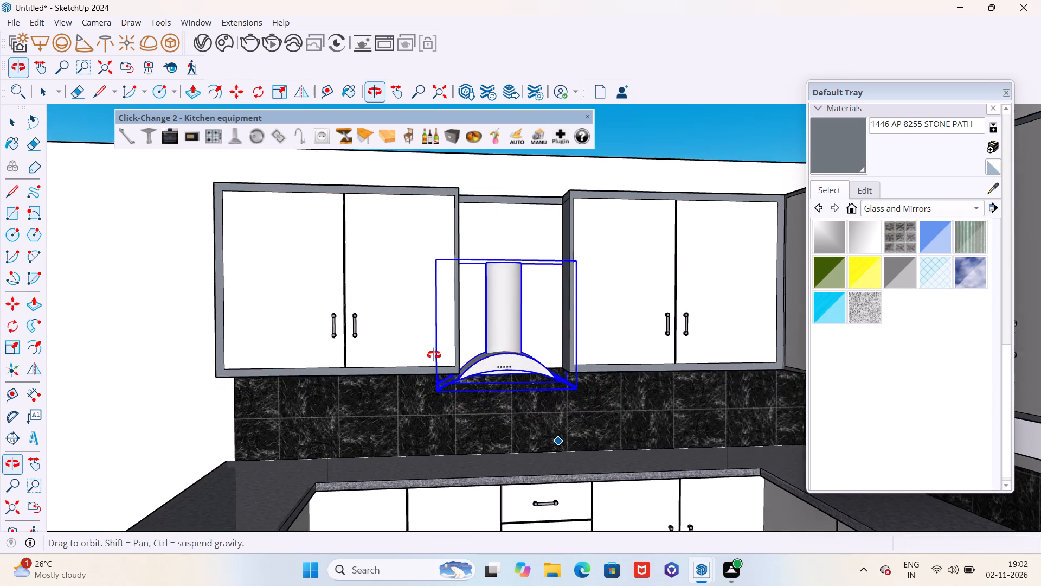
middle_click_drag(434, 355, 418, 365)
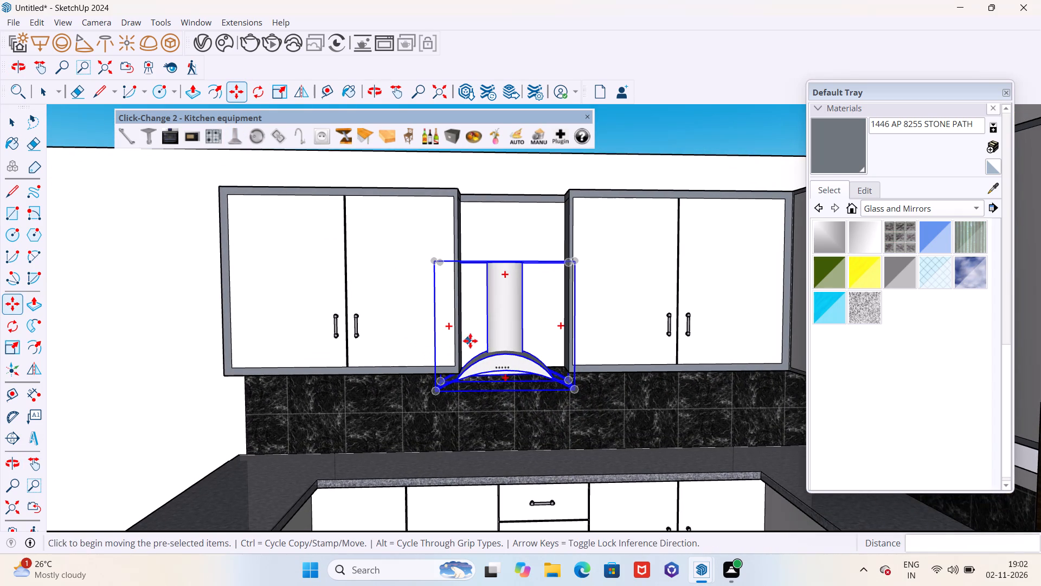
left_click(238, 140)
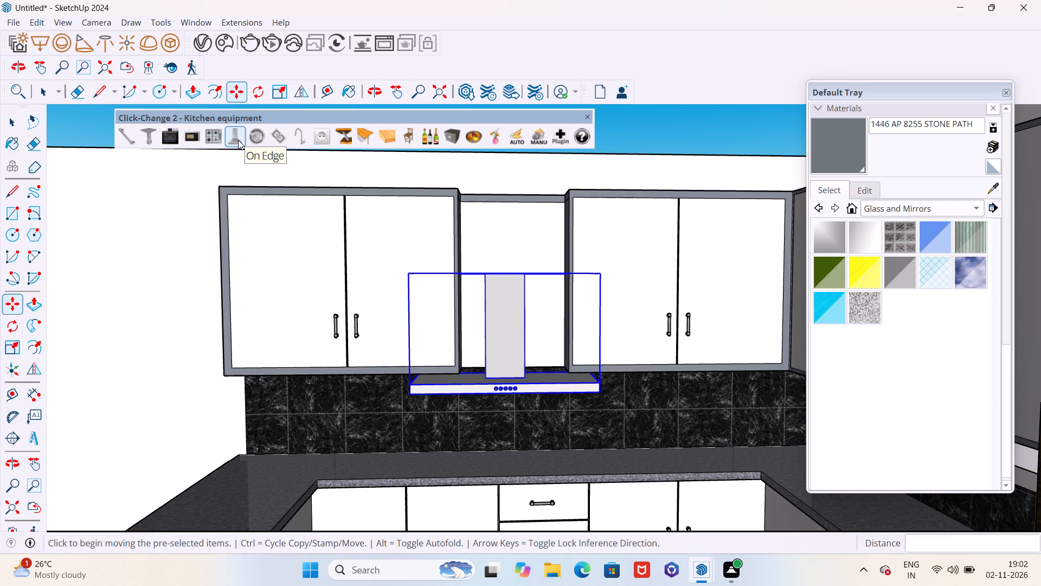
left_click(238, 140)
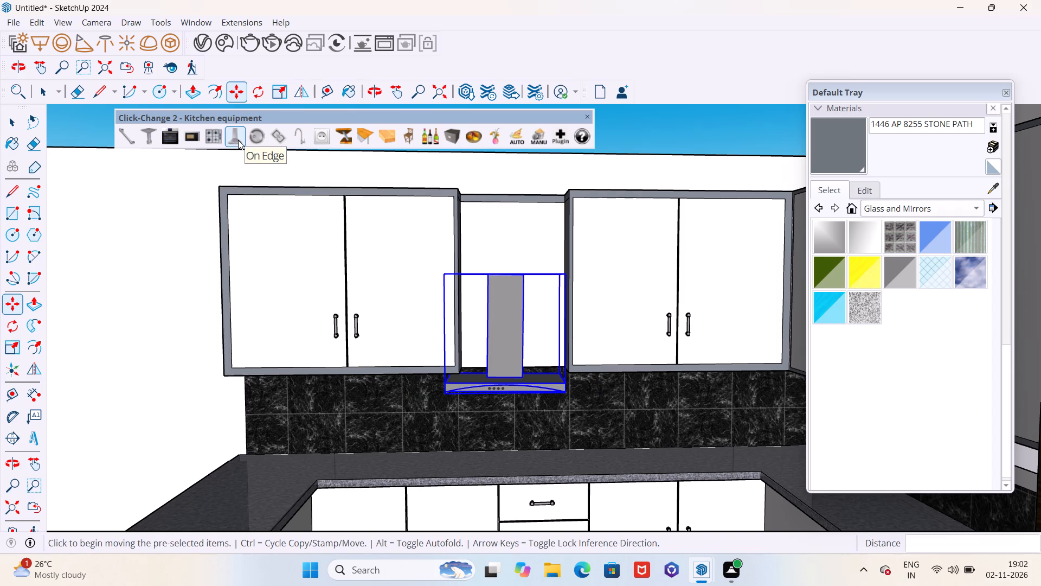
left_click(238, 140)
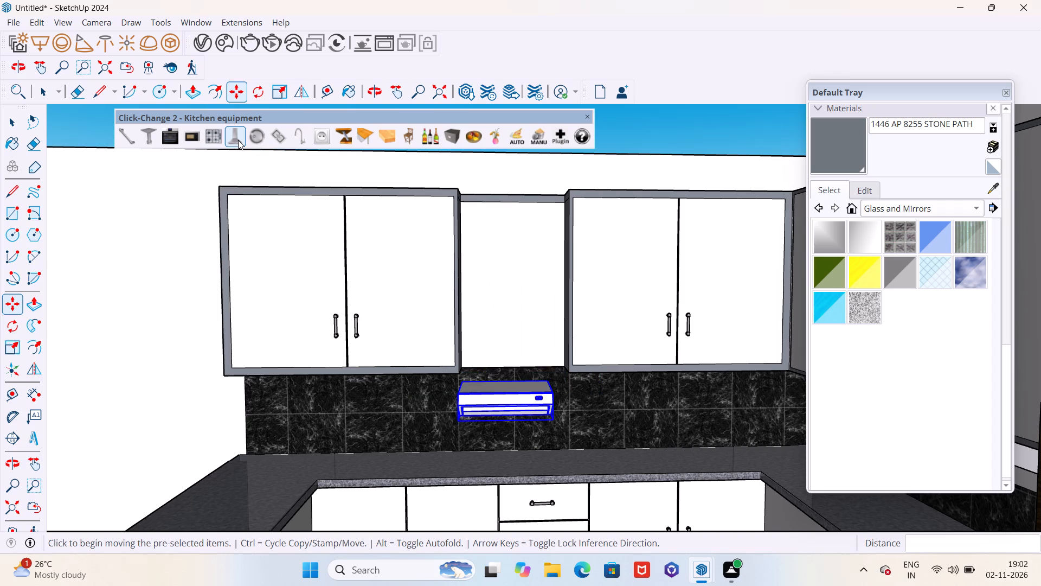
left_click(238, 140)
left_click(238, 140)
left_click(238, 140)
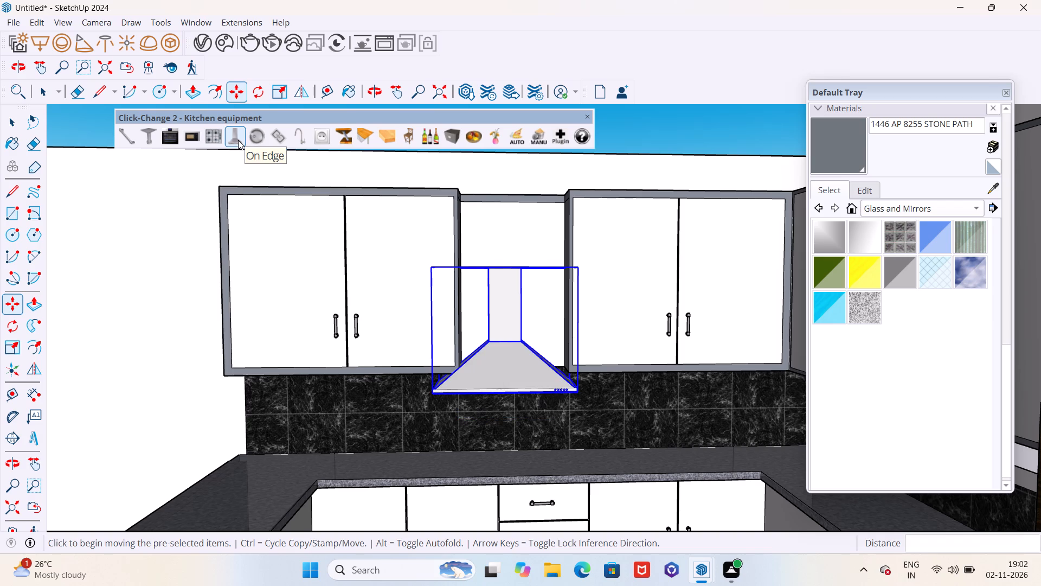
Switch the extractor hood to the design with a rectangular chimney and a flat canopy with a curved front.
left_click(238, 140)
left_click(238, 140)
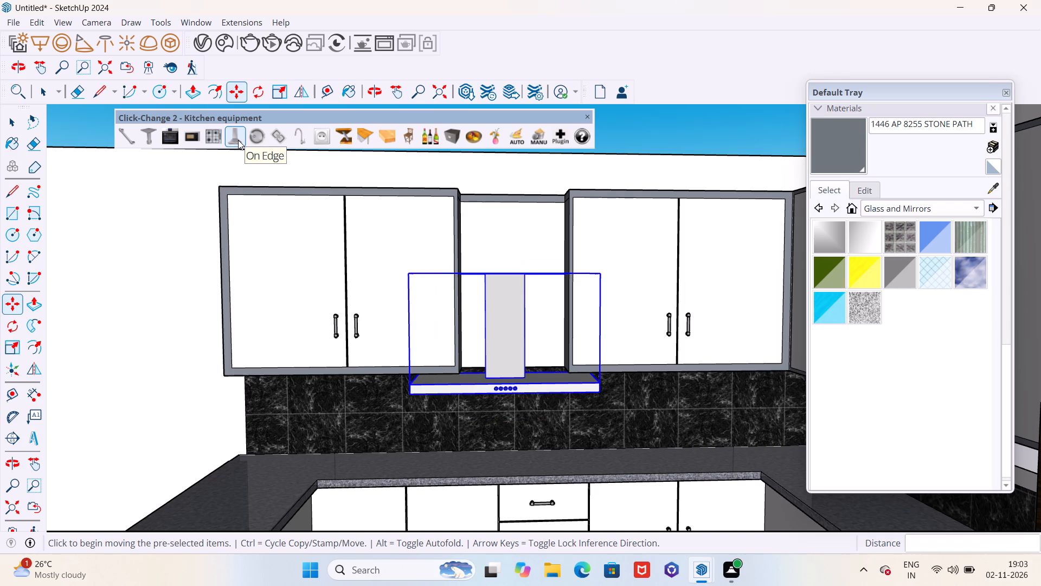
left_click(238, 140)
Move the extractor hood about 2 11/16" sideways along the long wall, toward the room corner, within the open bay.
middle_click_drag(367, 269, 471, 365)
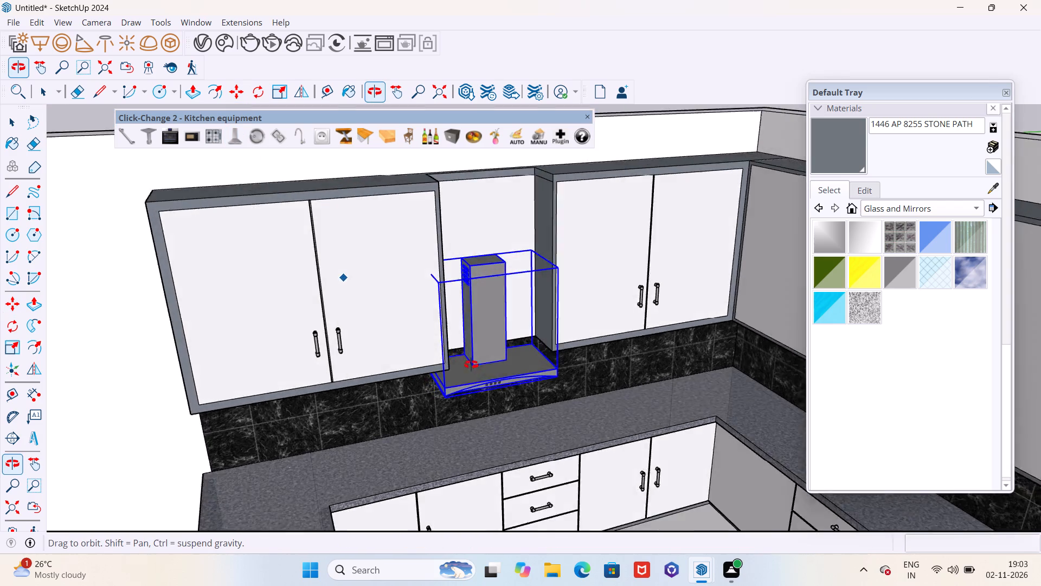
middle_click_drag(471, 365, 512, 406)
scroll(506, 374, "up", 1)
middle_click_drag(506, 374, 425, 336)
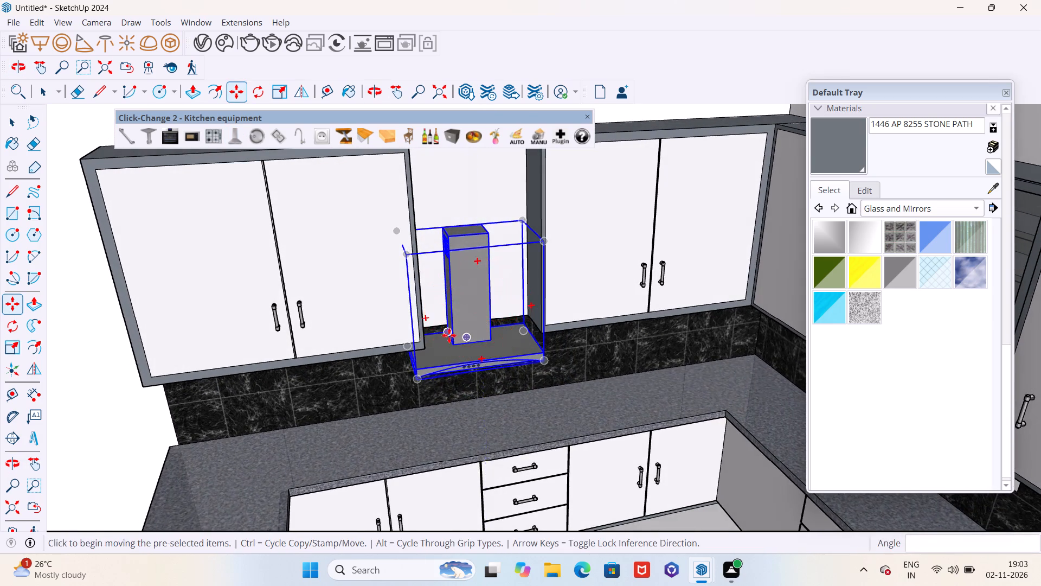
scroll(449, 334, "up", 5)
scroll(458, 331, "down", 6)
middle_click_drag(491, 353, 460, 276)
scroll(358, 231, "up", 1)
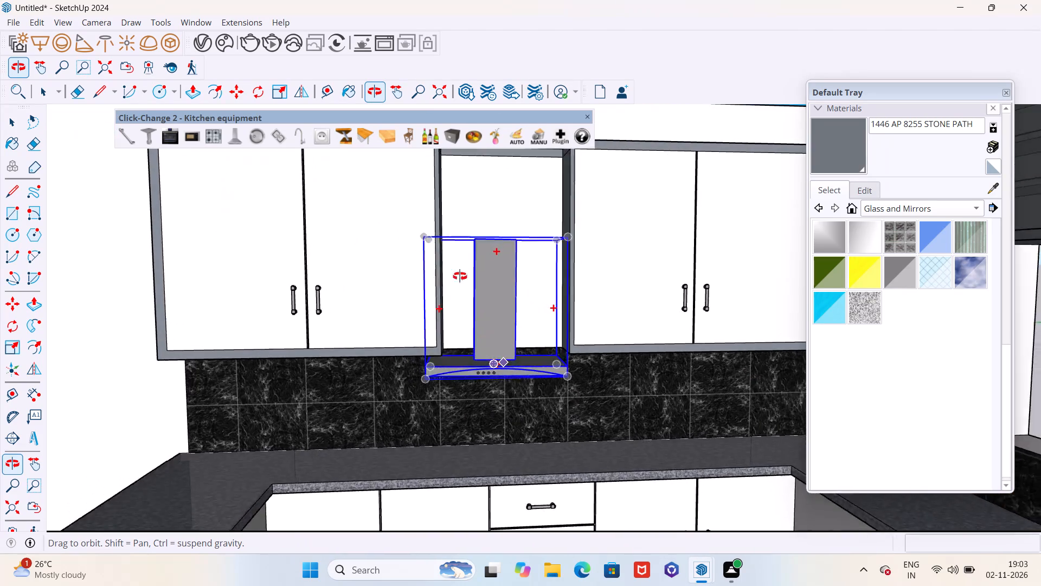
middle_click_drag(460, 276, 503, 297)
scroll(464, 392, "down", 4)
middle_click_drag(436, 384, 405, 318)
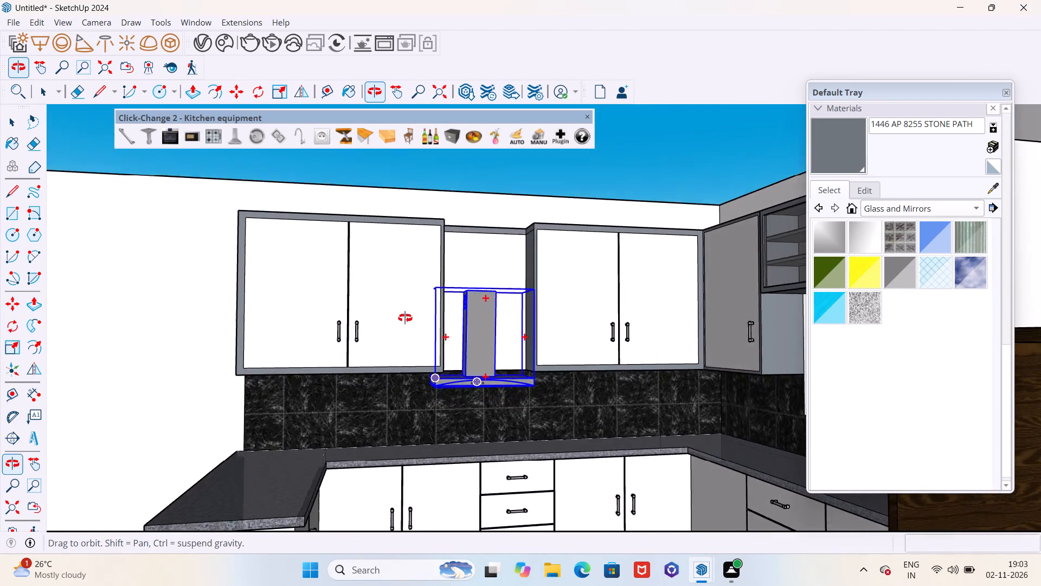
middle_click_drag(405, 318, 329, 393)
scroll(555, 410, "up", 5)
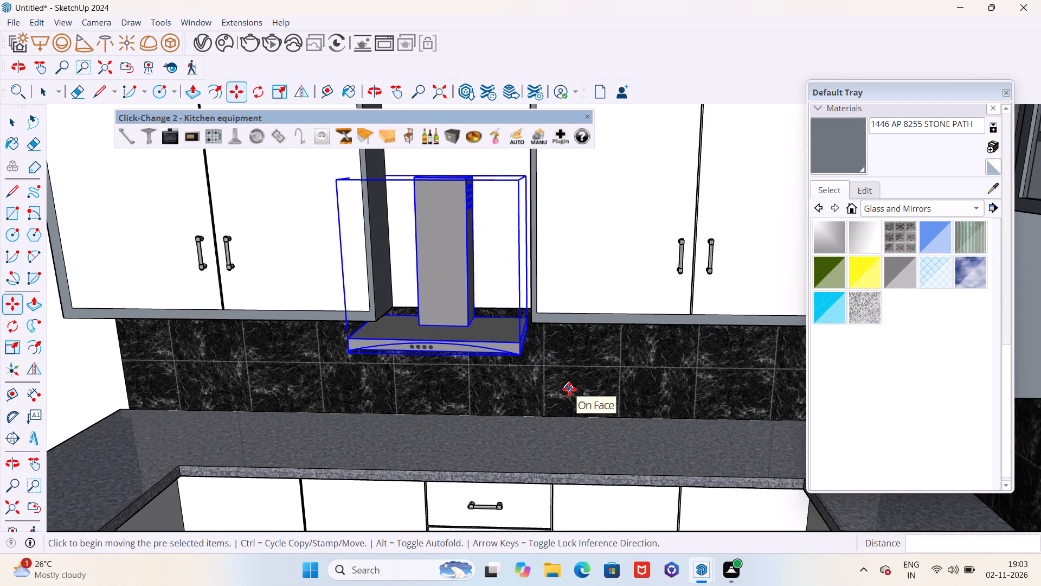
left_click(569, 389)
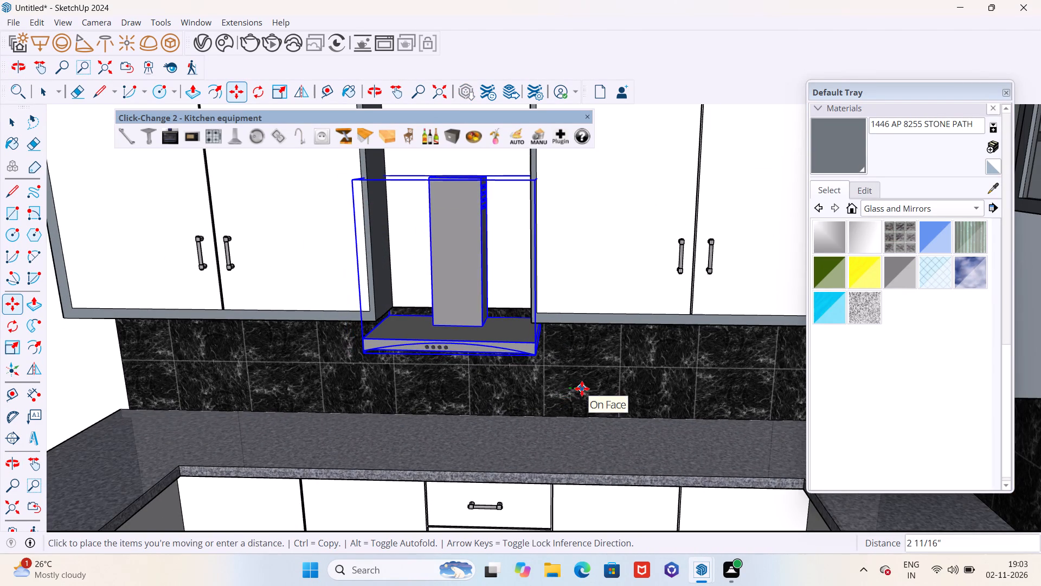
left_click(580, 389)
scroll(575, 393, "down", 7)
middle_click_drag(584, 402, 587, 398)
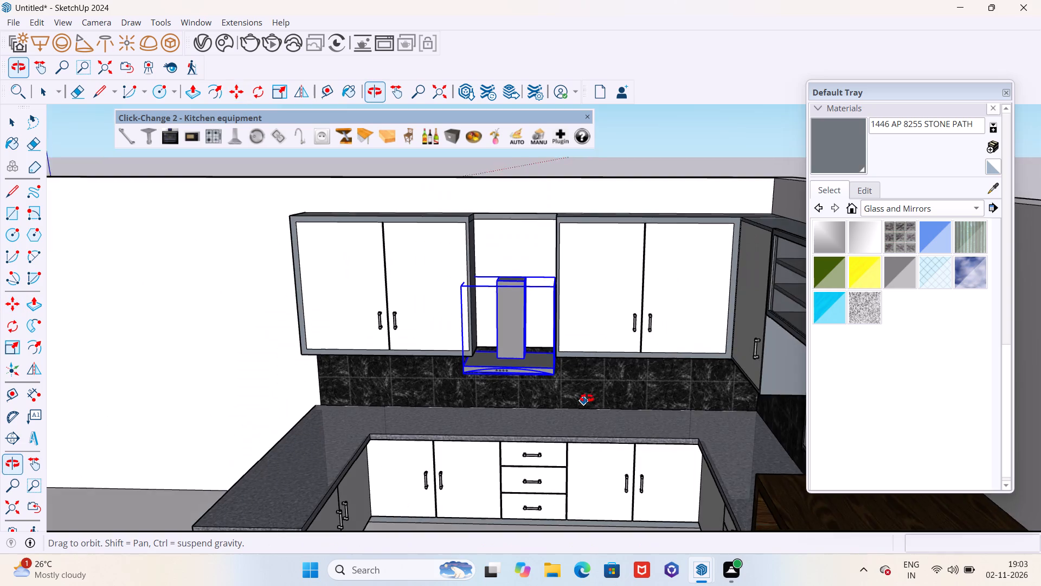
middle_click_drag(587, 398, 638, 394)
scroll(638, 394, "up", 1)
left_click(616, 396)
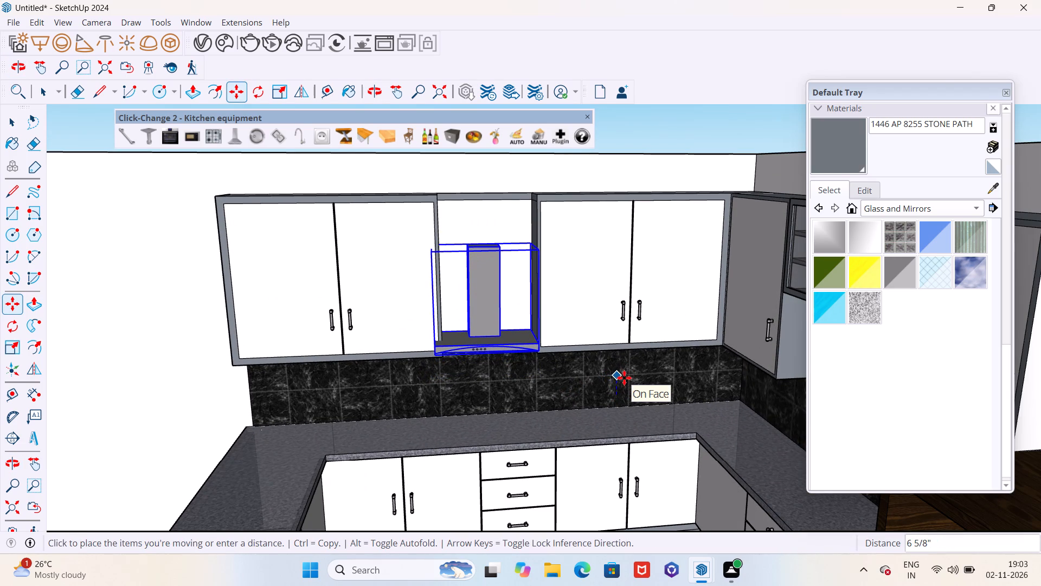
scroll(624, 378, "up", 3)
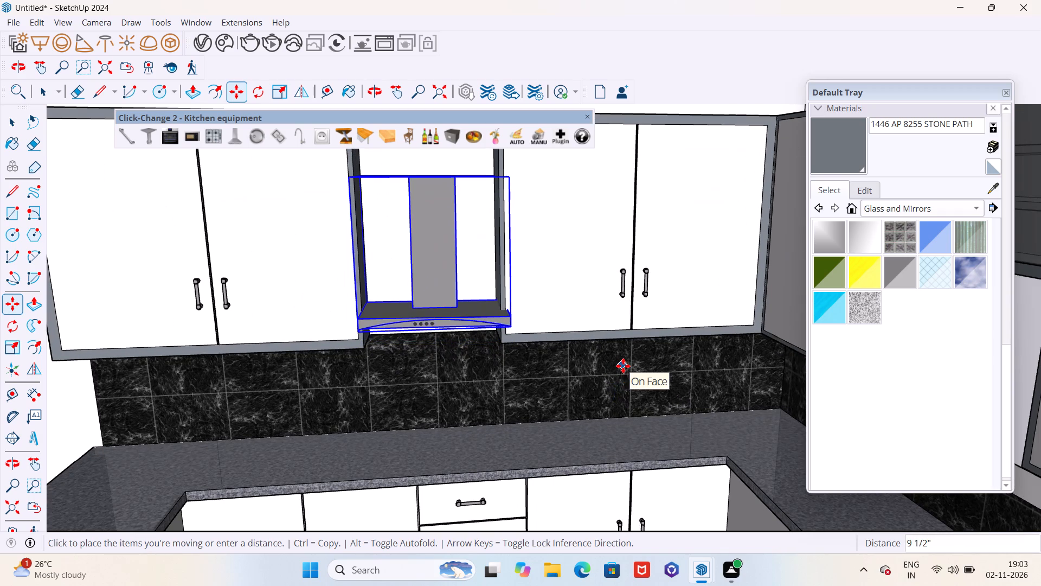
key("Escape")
Raise the extractor hood about 1" toward the bottom edge of the upper cabinets.
scroll(616, 384, "down", 3)
middle_click_drag(601, 373, 573, 300)
scroll(559, 398, "up", 6)
middle_click_drag(552, 367, 555, 416)
scroll(551, 379, "up", 6)
left_click(553, 377)
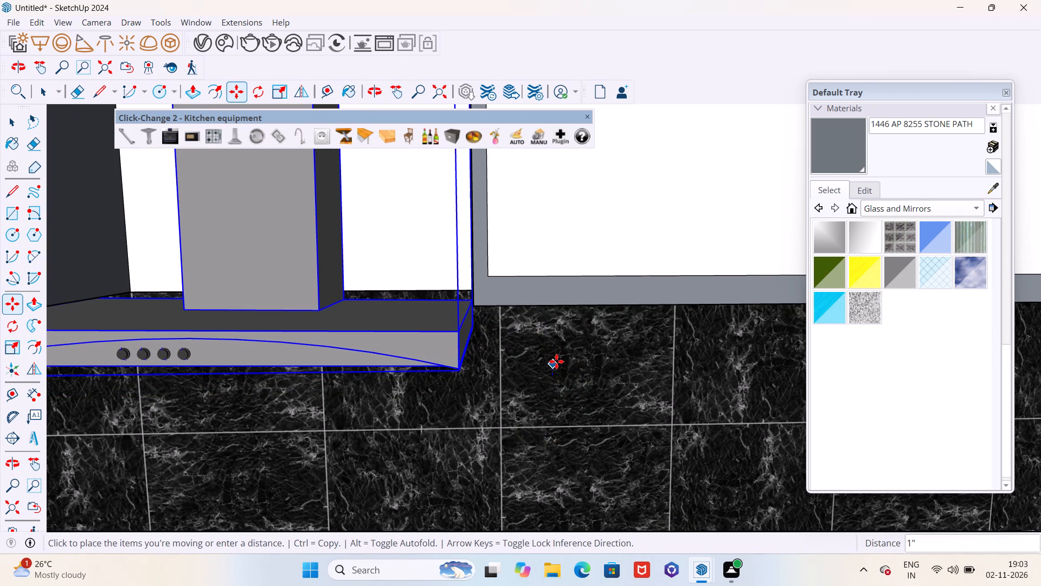
left_click(556, 361)
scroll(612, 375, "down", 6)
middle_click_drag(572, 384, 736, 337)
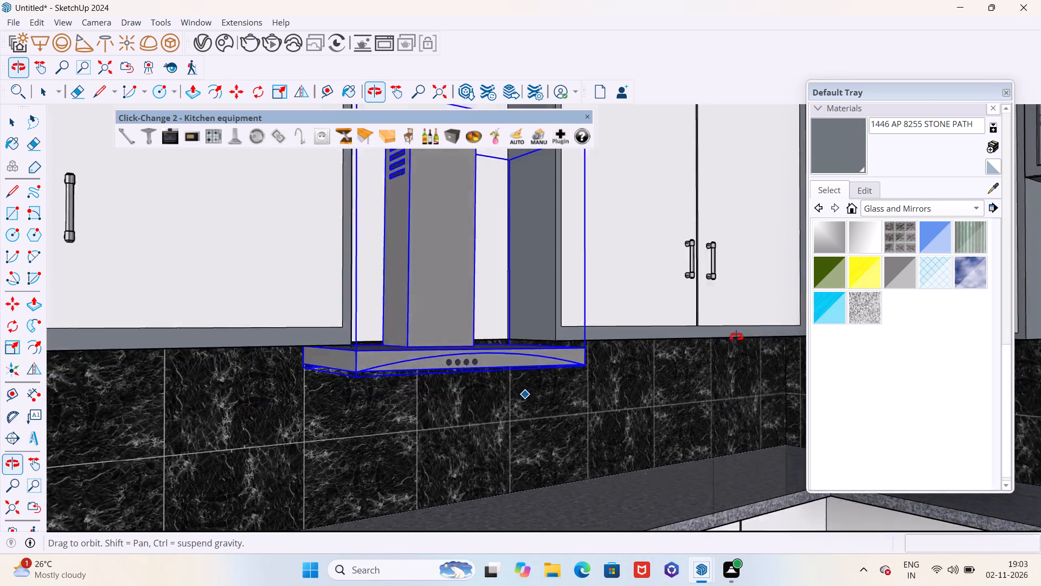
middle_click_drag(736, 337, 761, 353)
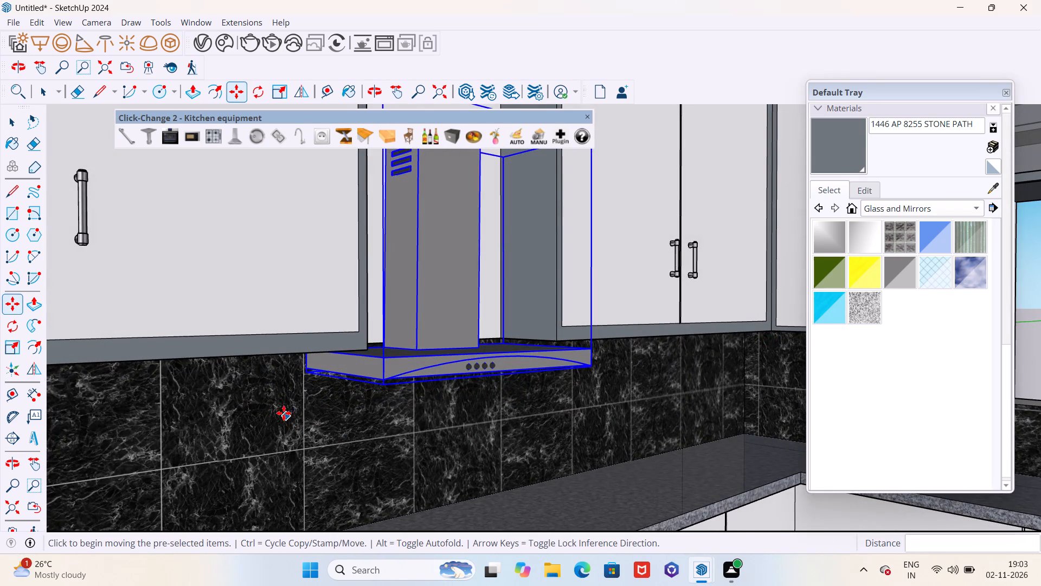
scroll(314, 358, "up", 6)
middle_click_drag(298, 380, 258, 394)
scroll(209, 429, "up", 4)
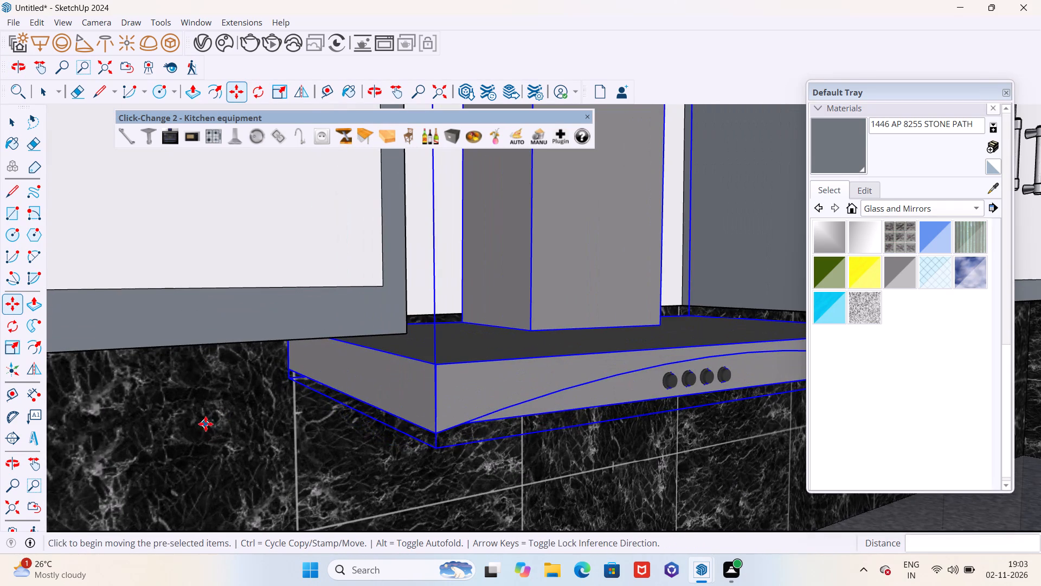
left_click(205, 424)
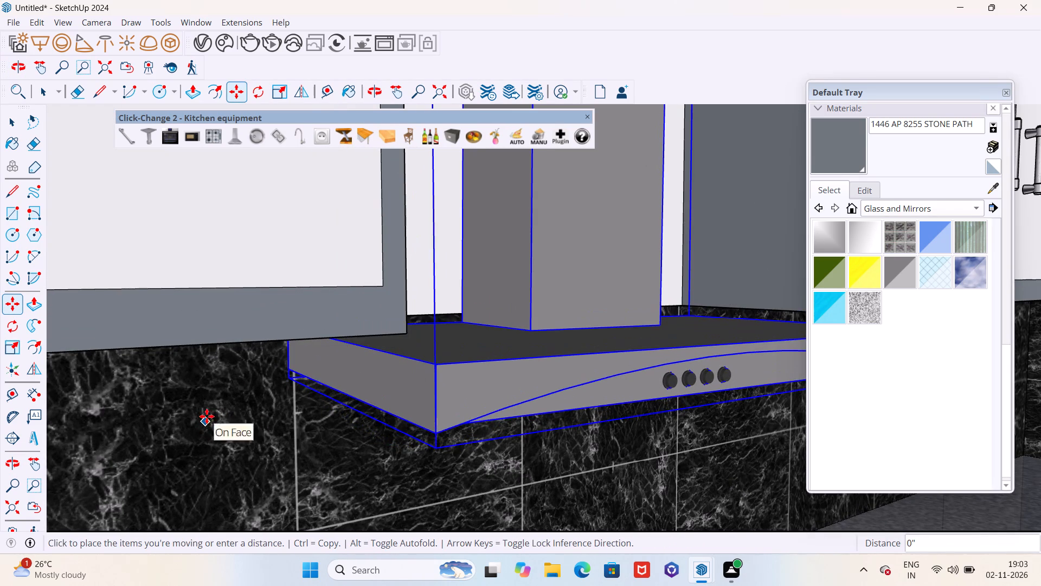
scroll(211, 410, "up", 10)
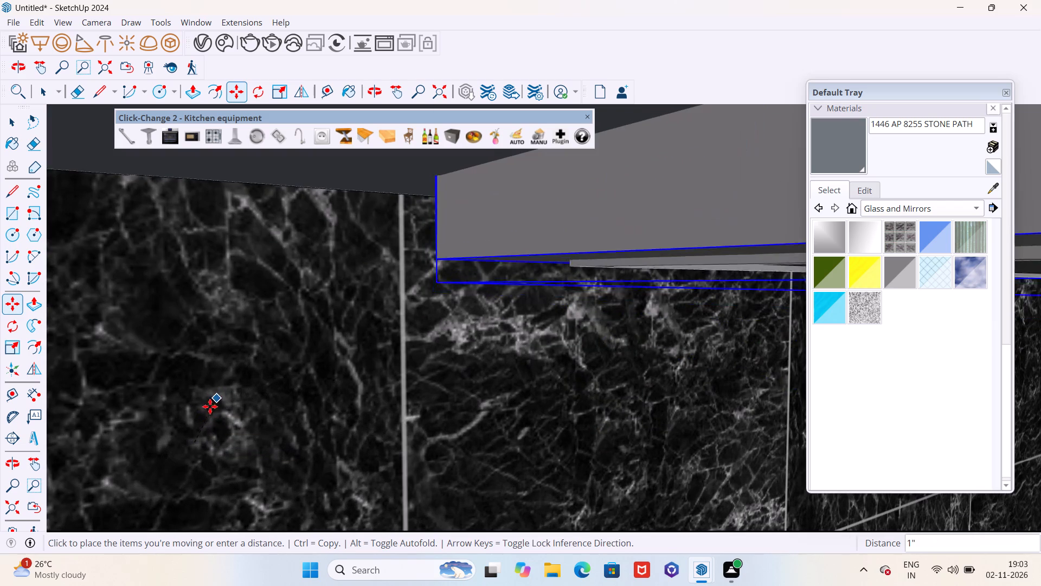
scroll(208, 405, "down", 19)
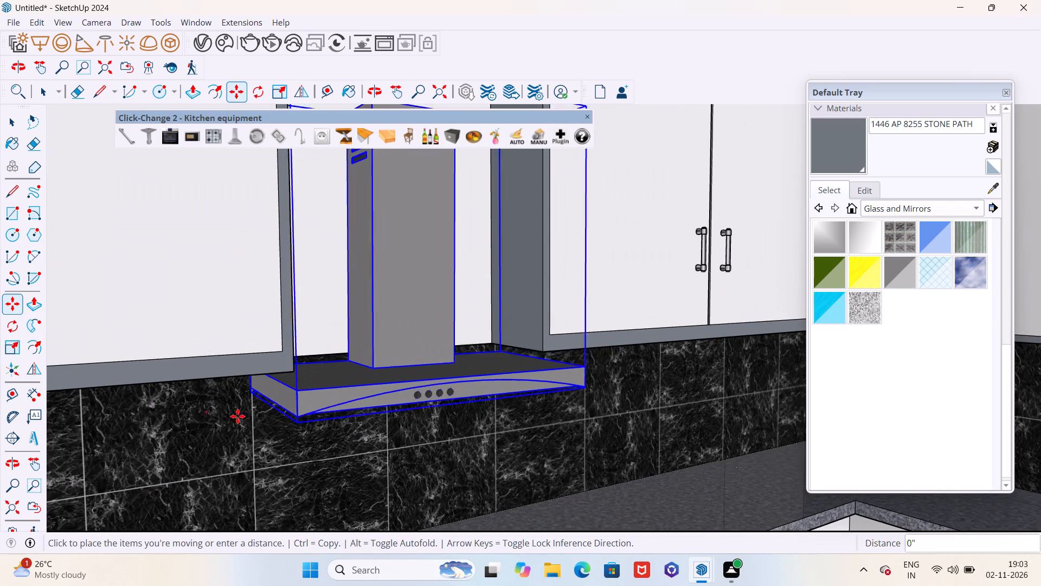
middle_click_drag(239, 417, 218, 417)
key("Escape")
Raise the extractor hood about another 5/16" so its canopy meets the underside of the upper cabinets.
middle_click_drag(375, 417, 285, 419)
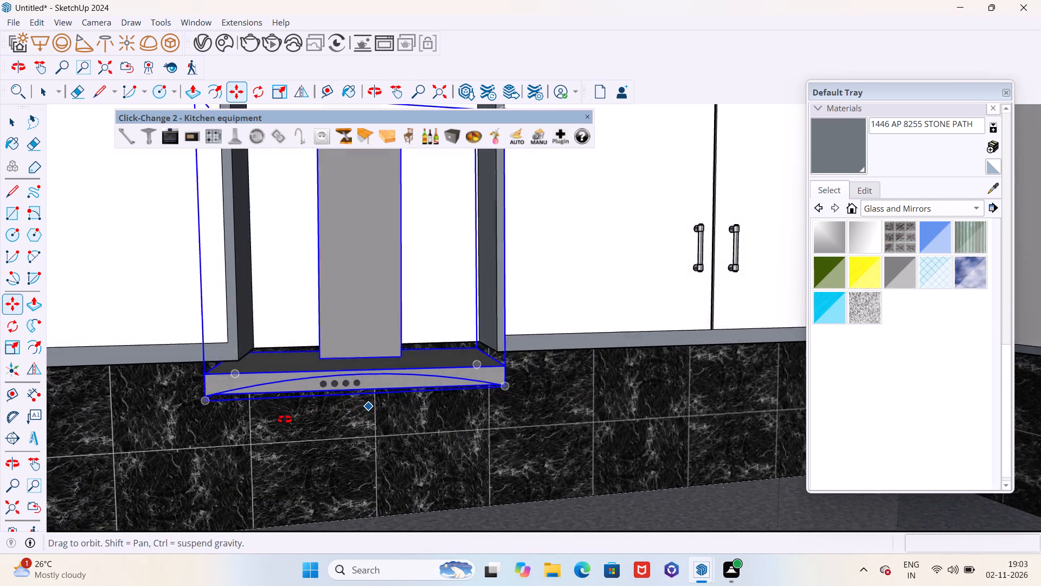
middle_click_drag(285, 419, 265, 419)
scroll(481, 385, "up", 12)
middle_click_drag(510, 342, 486, 309)
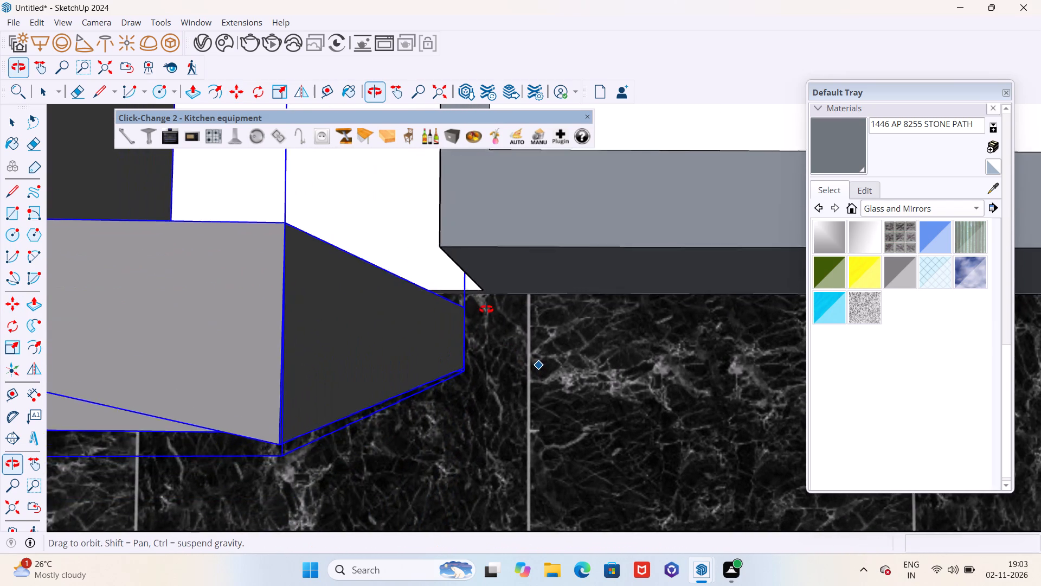
middle_click_drag(486, 309, 503, 319)
scroll(492, 319, "up", 5)
left_click(485, 330)
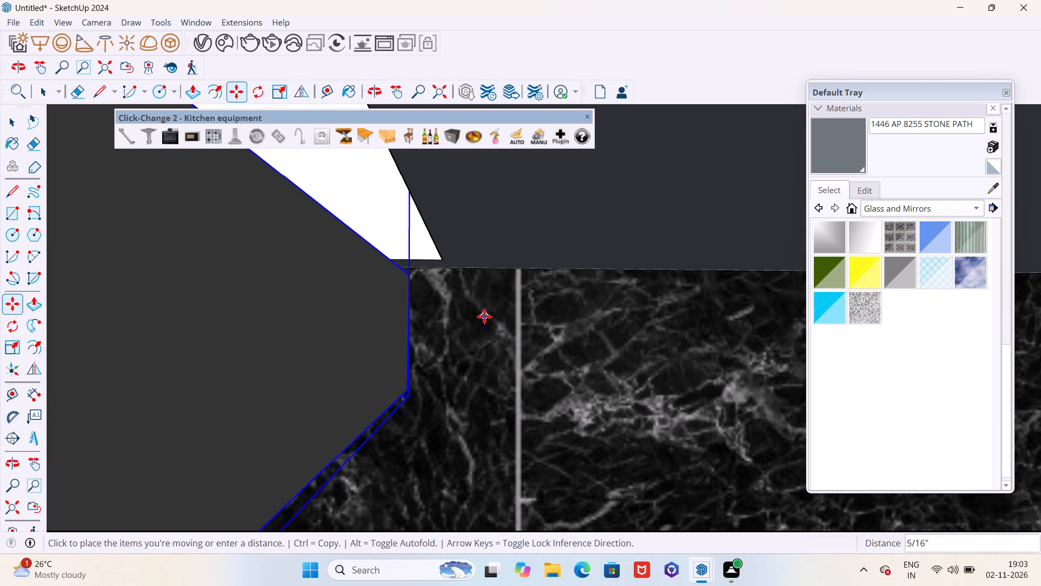
left_click(485, 315)
Shift the extractor hood about 1" sideways along the wall, toward the room corner, to centre it in the bay.
scroll(550, 370, "down", 18)
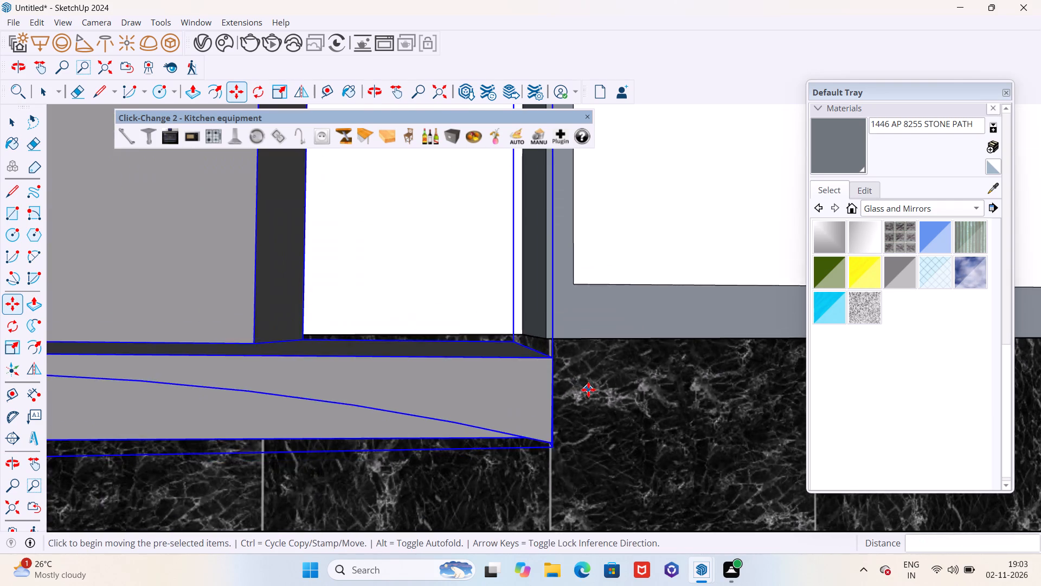
scroll(588, 390, "down", 2)
middle_click_drag(596, 395, 642, 421)
scroll(685, 406, "down", 6)
middle_click_drag(696, 435, 551, 396)
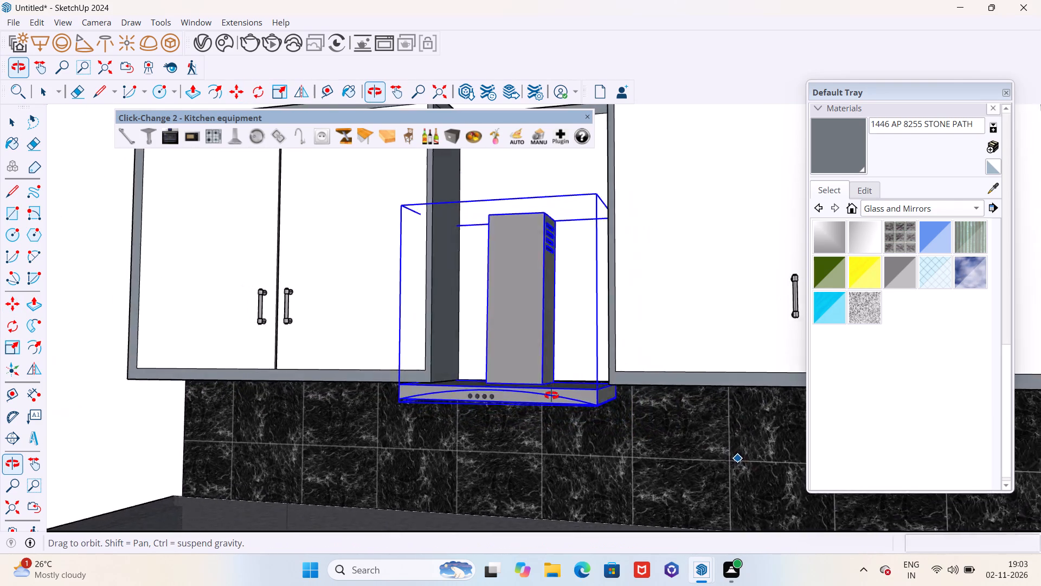
middle_click_drag(551, 396, 647, 393)
left_click(514, 438)
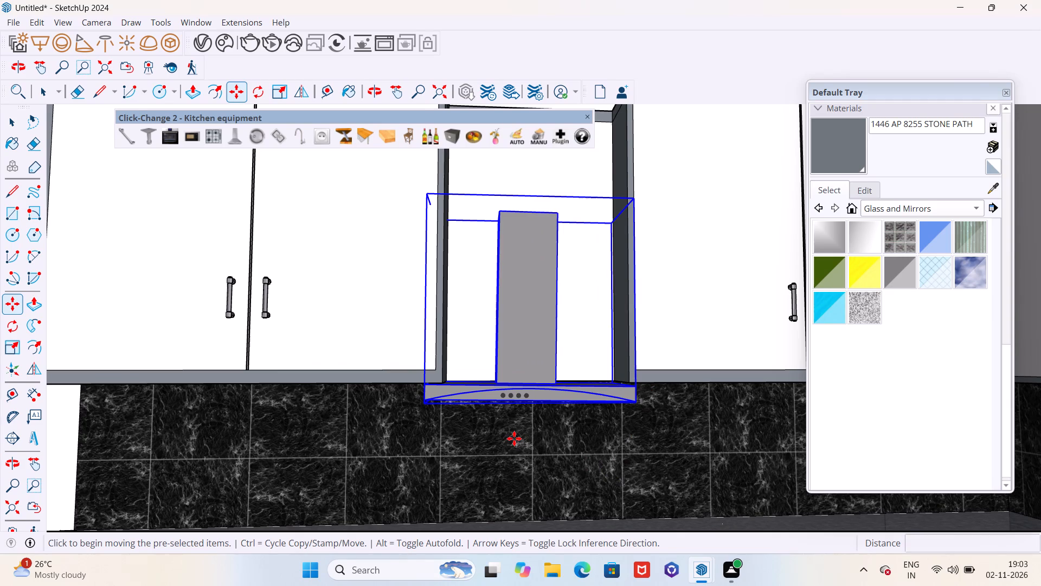
scroll(515, 438, "up", 9)
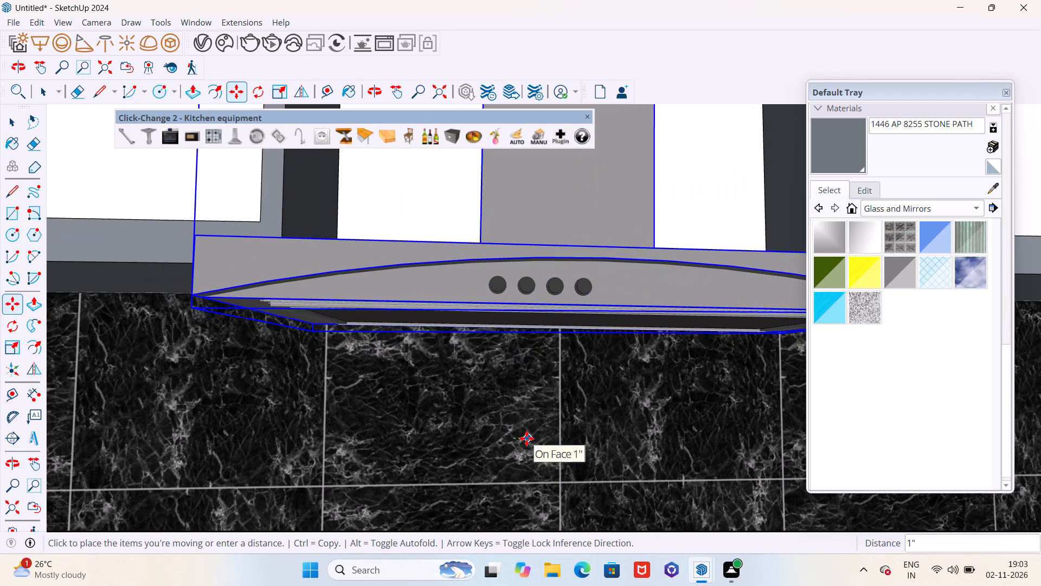
left_click(527, 439)
Shift the extractor hood about another 1" sideways toward the room corner, then deselect it.
scroll(528, 427, "down", 6)
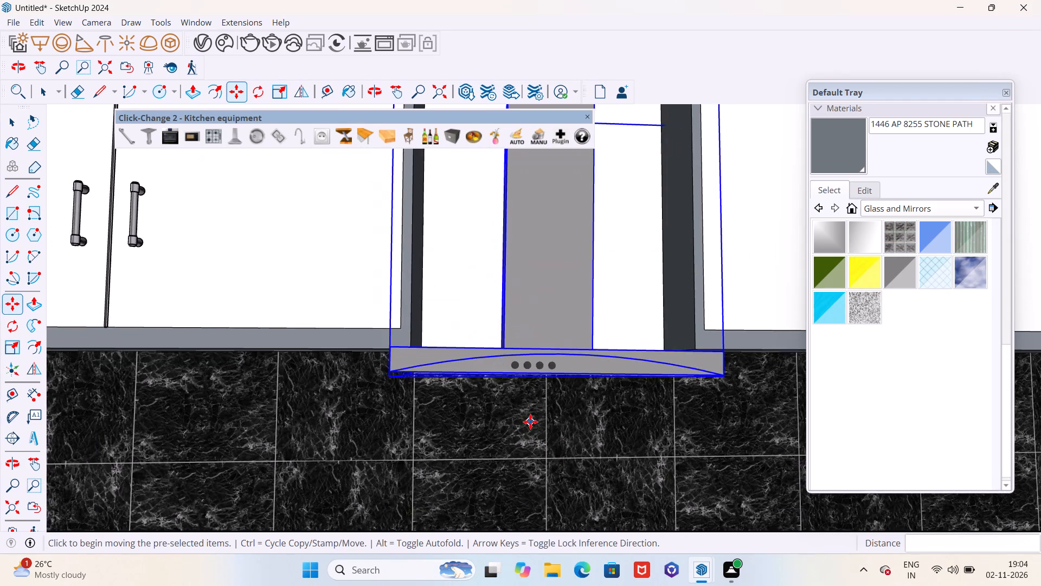
middle_click_drag(520, 457, 461, 479)
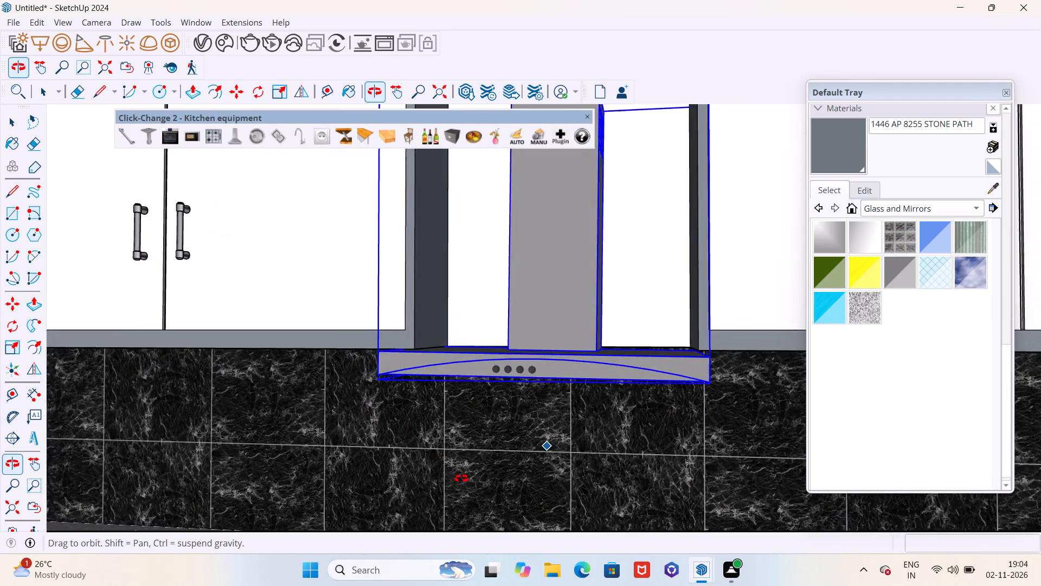
middle_click_drag(461, 479, 463, 481)
scroll(523, 457, "up", 3)
left_click(530, 443)
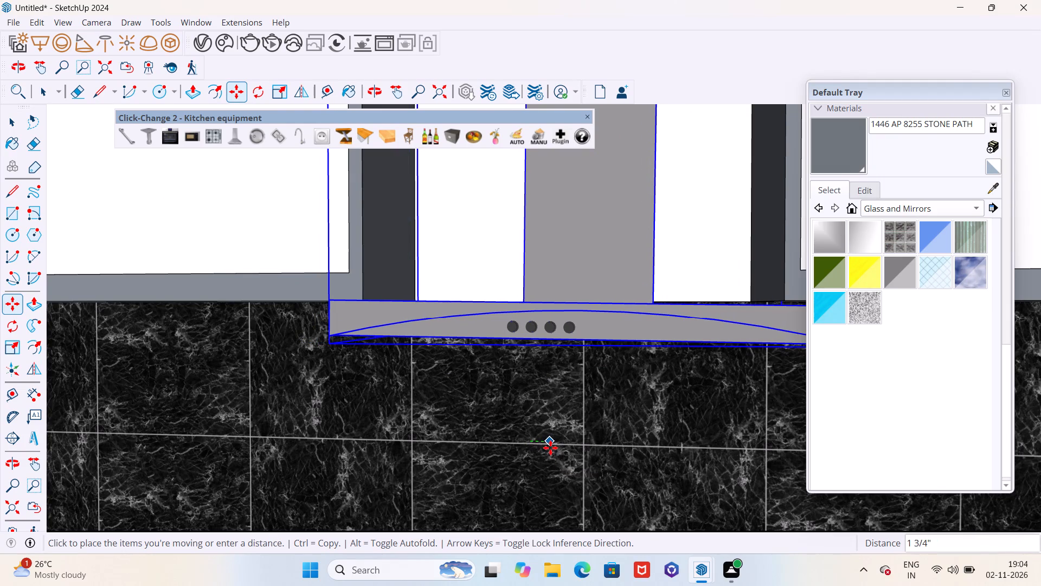
left_click(549, 448)
scroll(472, 417, "down", 6)
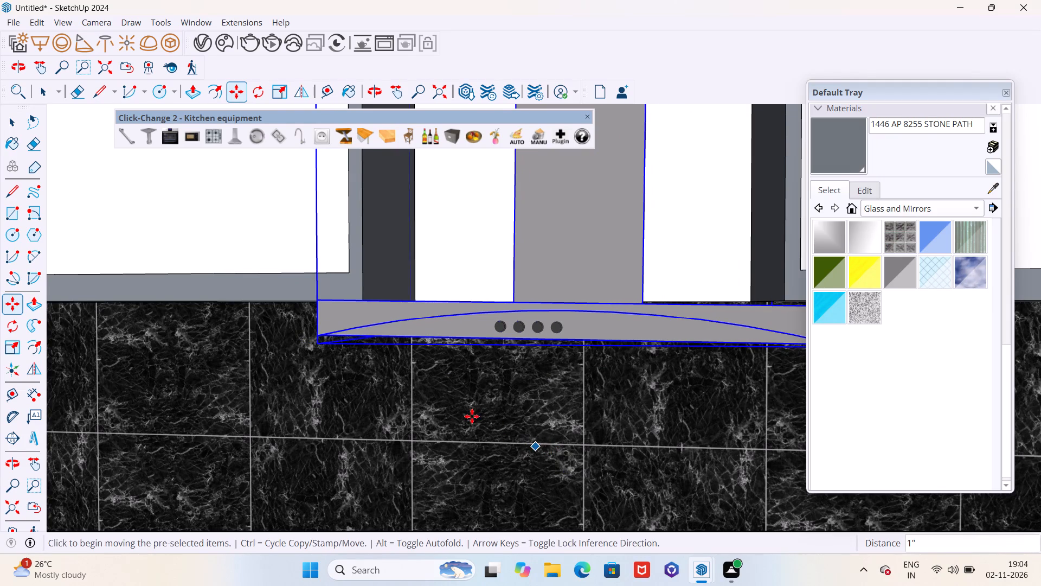
scroll(452, 408, "down", 5)
middle_click_drag(448, 417, 542, 463)
scroll(518, 460, "down", 6)
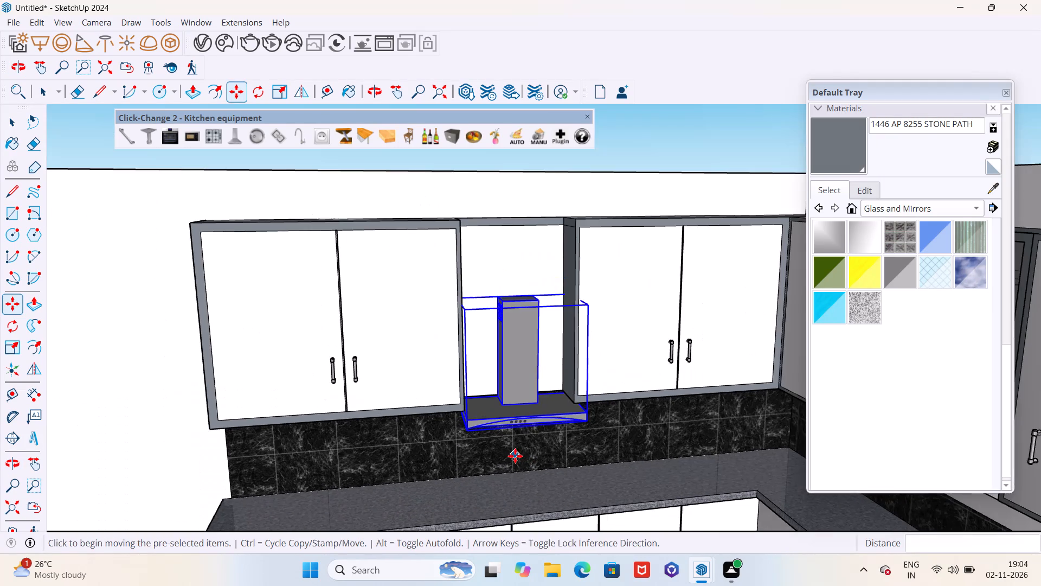
middle_click_drag(514, 455, 436, 495)
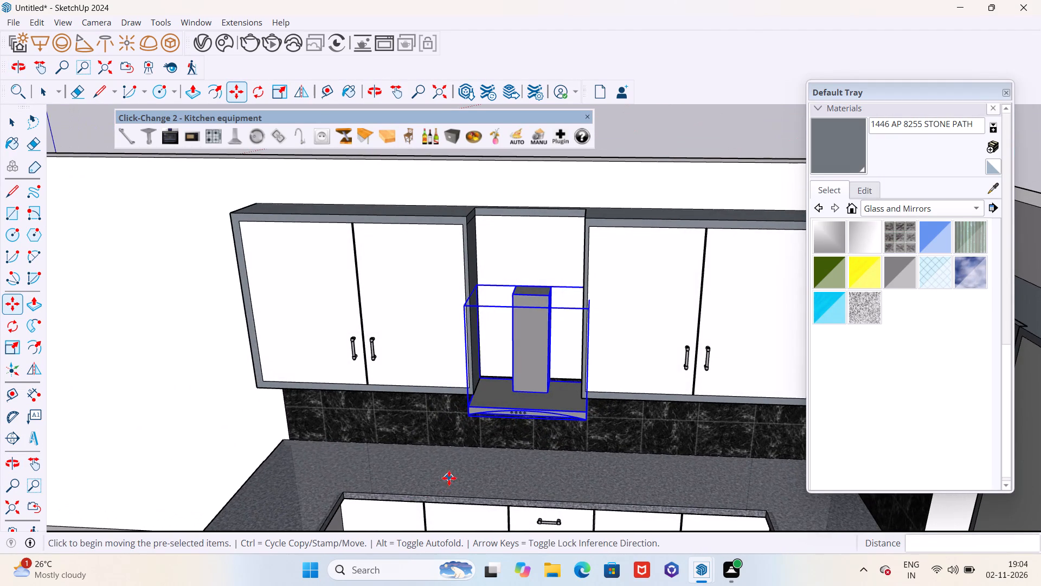
key("Escape")
scroll(492, 463, "down", 9)
key("space")
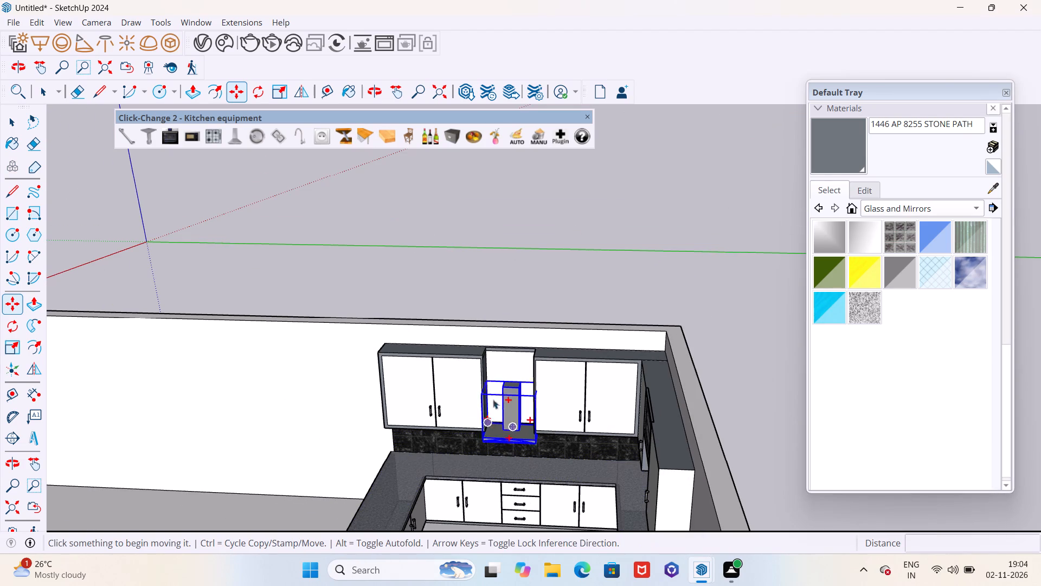
left_click(505, 271)
Erase the leftover edge near the top of the upper cabinet's side panel facing the hood bay.
middle_click_drag(511, 298, 589, 272)
scroll(484, 365, "up", 11)
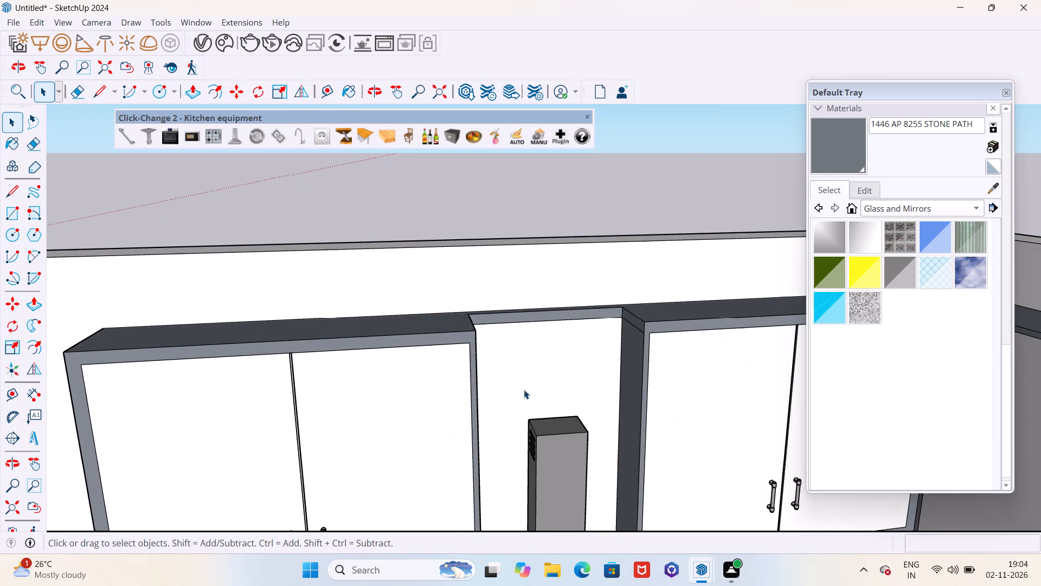
middle_click_drag(546, 393, 476, 369)
scroll(538, 350, "up", 6)
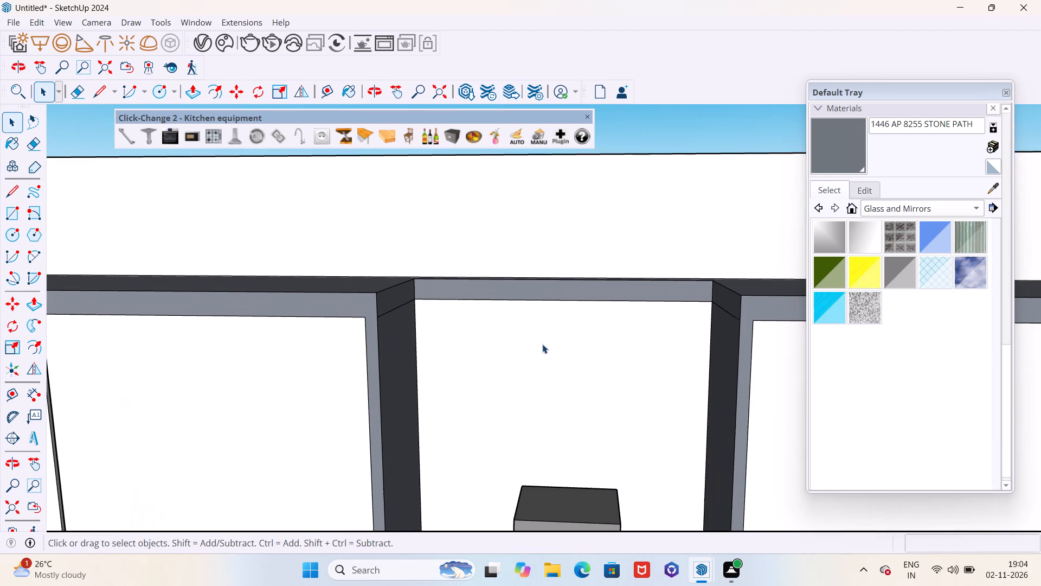
middle_click_drag(468, 320, 406, 329)
key("e")
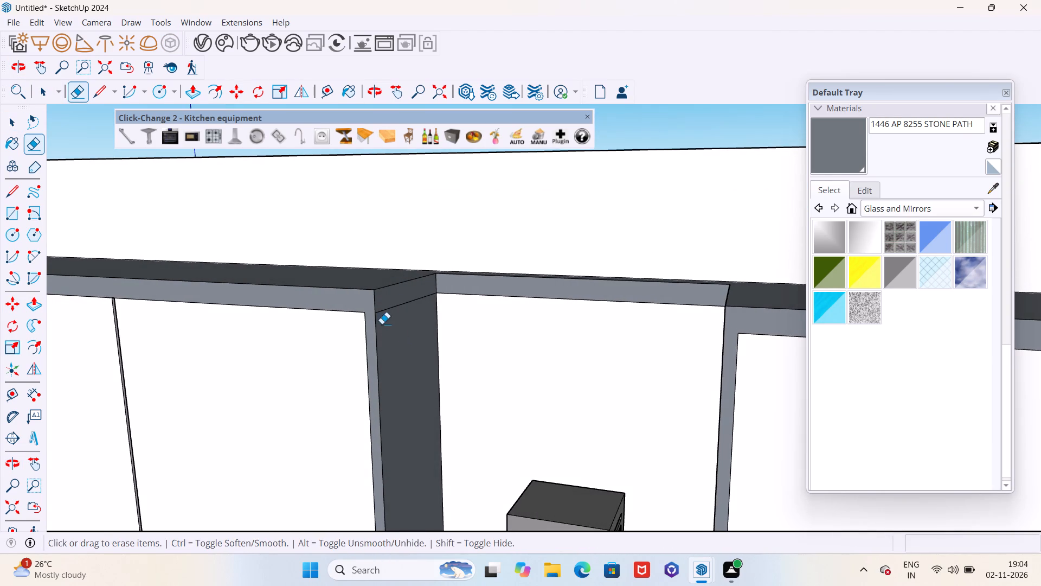
left_click_drag(399, 304, 401, 319)
scroll(495, 314, "down", 5)
middle_click_drag(508, 332, 555, 341)
scroll(574, 300, "down", 5)
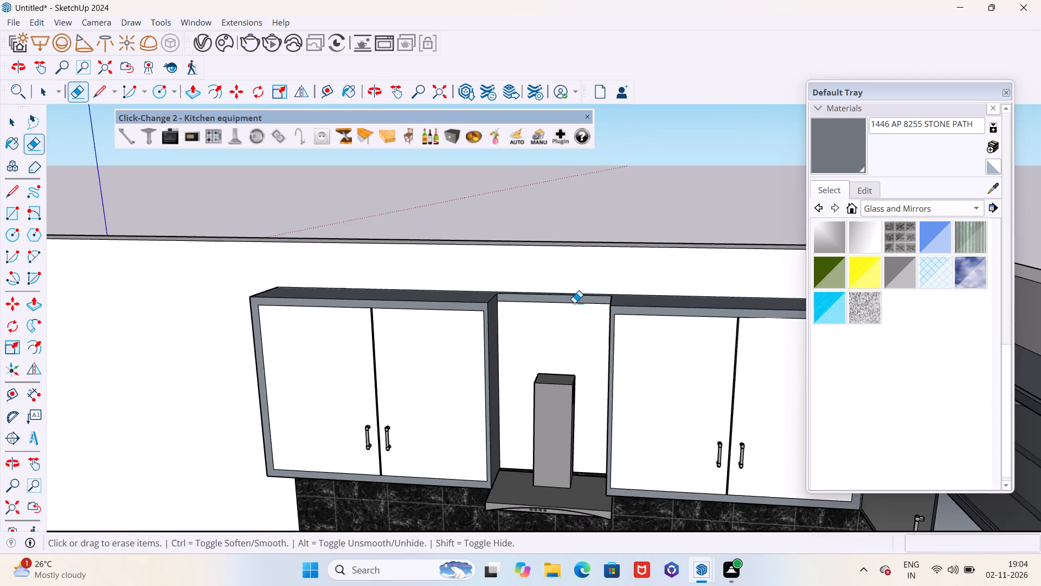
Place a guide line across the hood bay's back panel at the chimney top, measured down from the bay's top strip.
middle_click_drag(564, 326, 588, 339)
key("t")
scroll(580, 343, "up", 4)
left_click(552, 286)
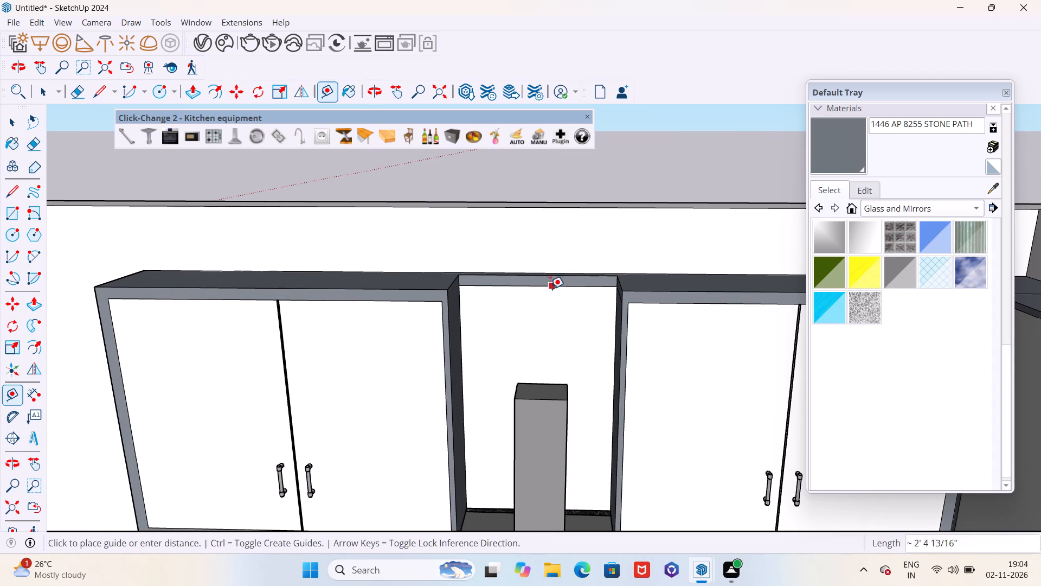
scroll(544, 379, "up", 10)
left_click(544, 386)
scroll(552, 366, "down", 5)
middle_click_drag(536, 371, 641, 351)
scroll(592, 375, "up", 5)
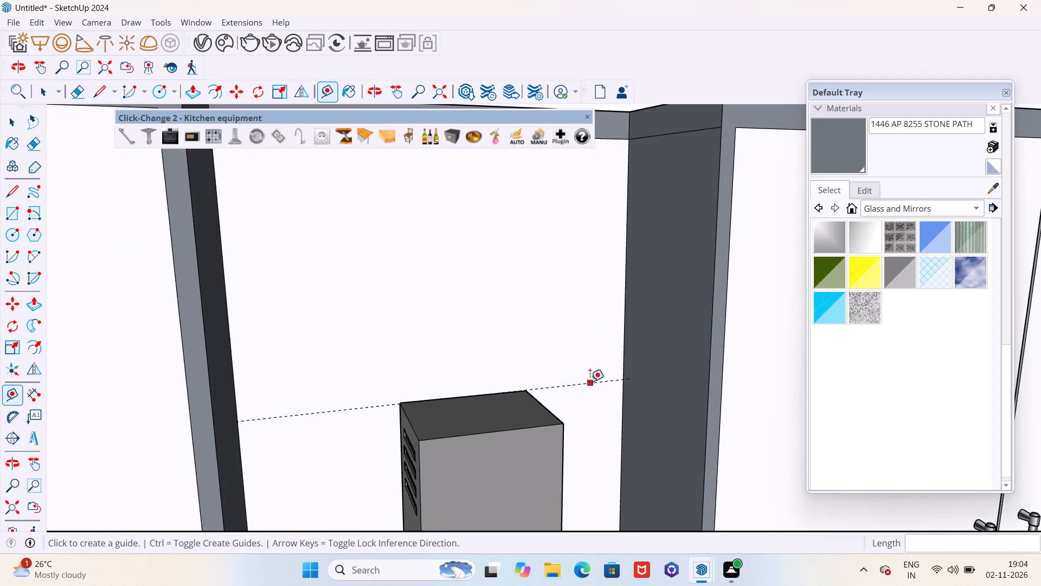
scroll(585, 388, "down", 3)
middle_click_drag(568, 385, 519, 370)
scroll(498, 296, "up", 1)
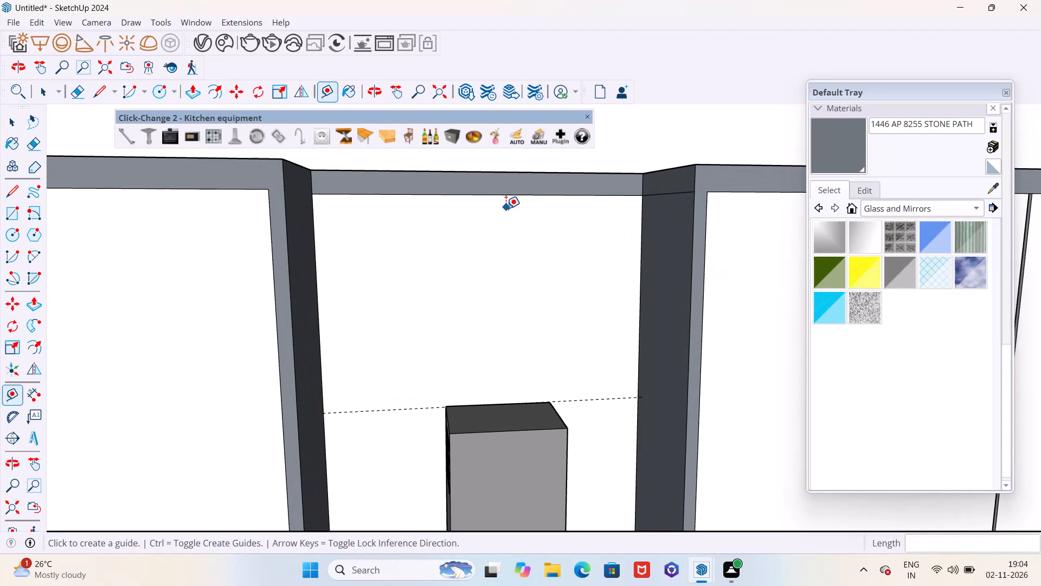
Erase the lower edge of the thin strip across the top of the hood bay's back panel.
key("e")
left_click_drag(512, 189, 512, 202)
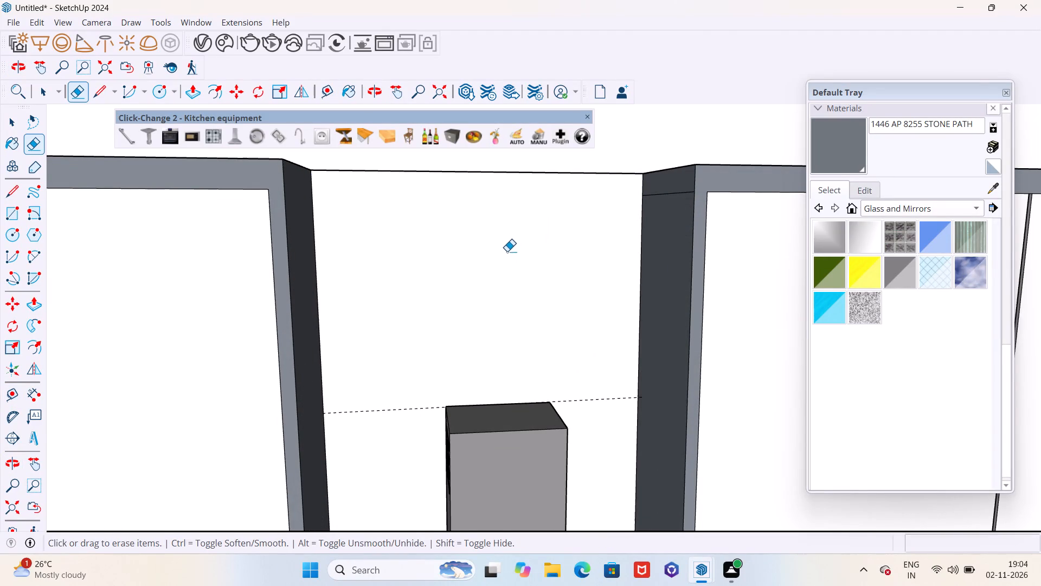
scroll(505, 264, "down", 4)
middle_click_drag(489, 281, 379, 326)
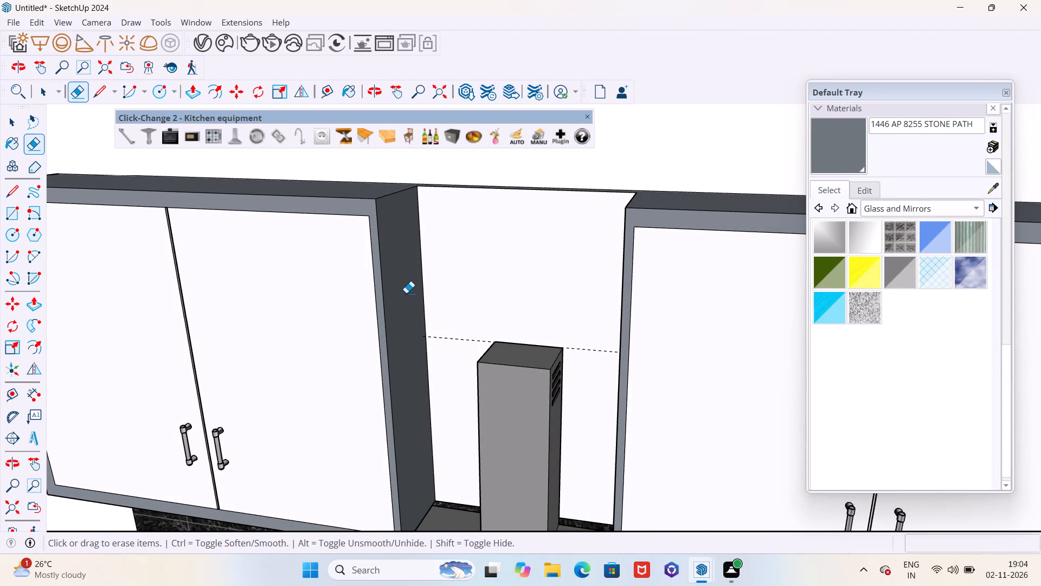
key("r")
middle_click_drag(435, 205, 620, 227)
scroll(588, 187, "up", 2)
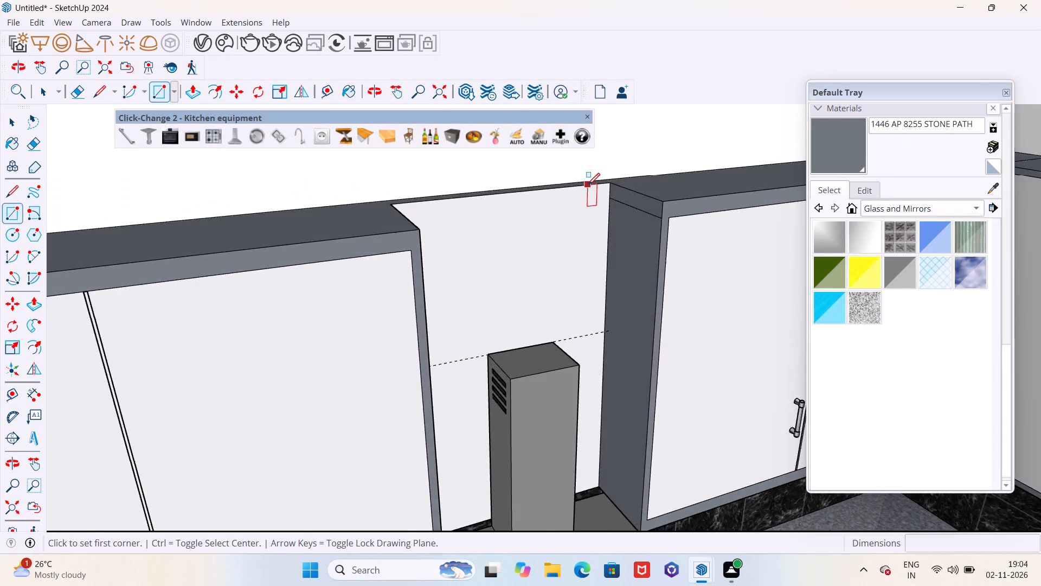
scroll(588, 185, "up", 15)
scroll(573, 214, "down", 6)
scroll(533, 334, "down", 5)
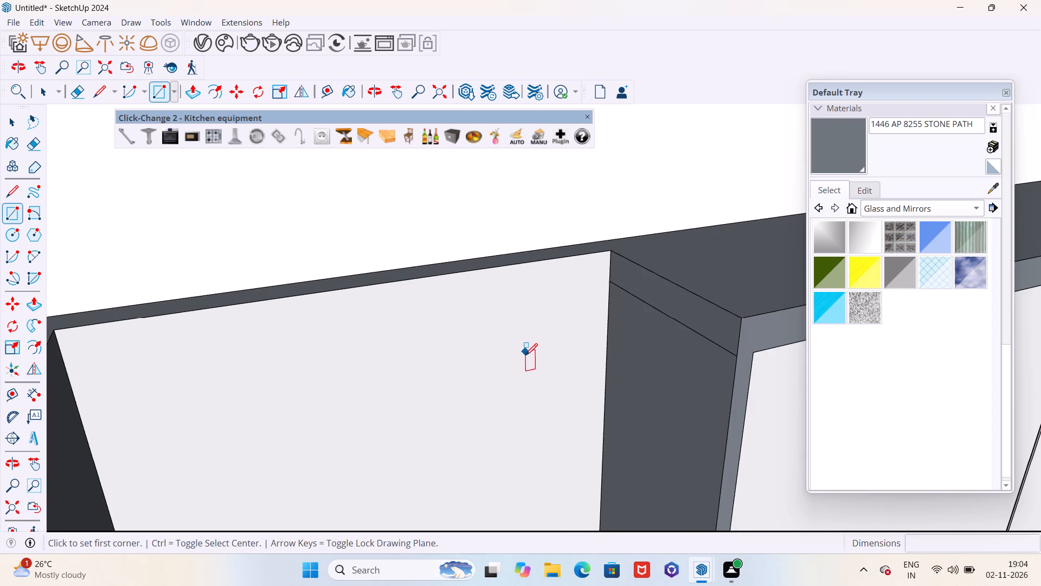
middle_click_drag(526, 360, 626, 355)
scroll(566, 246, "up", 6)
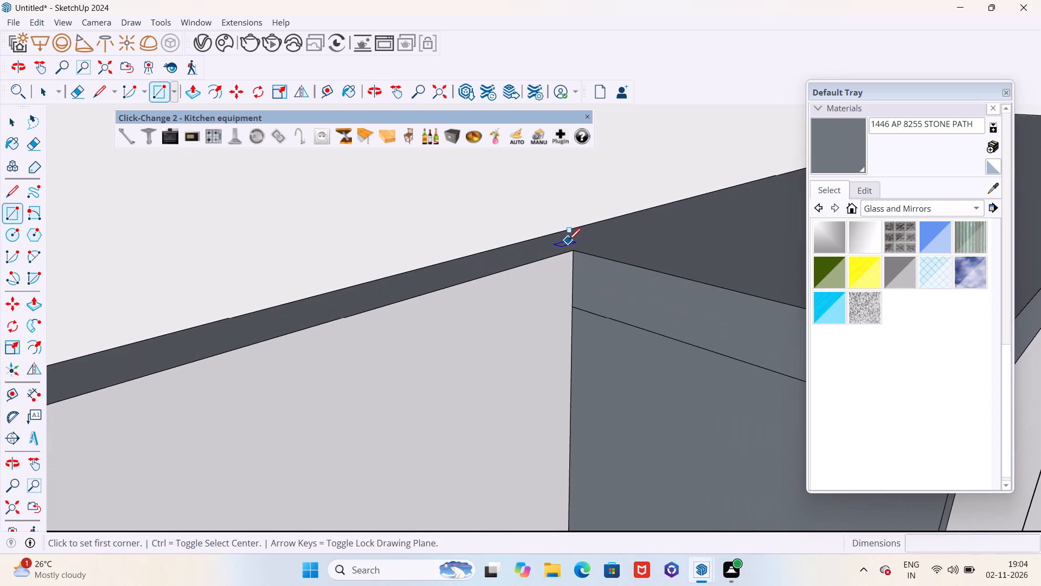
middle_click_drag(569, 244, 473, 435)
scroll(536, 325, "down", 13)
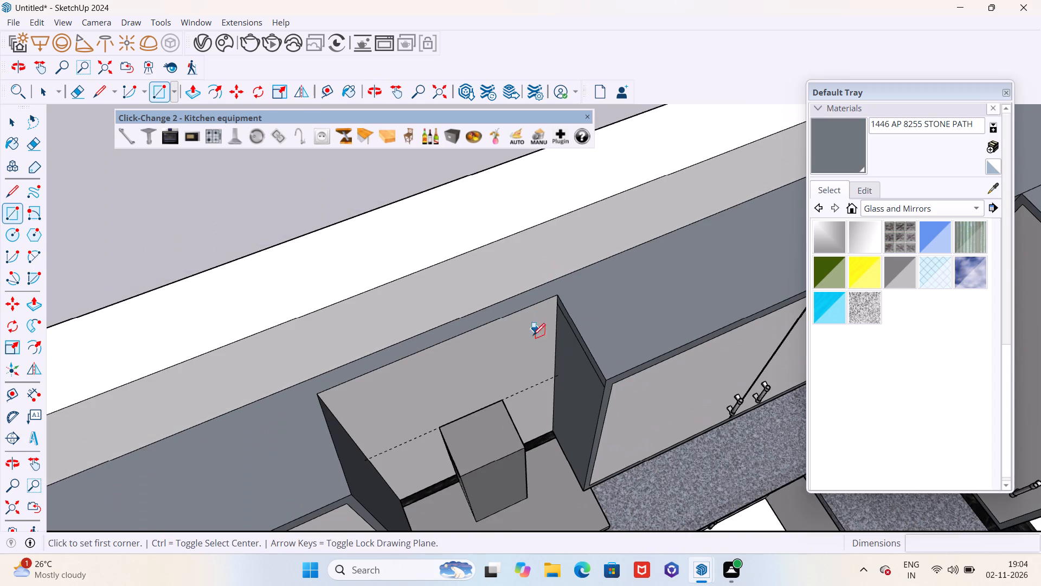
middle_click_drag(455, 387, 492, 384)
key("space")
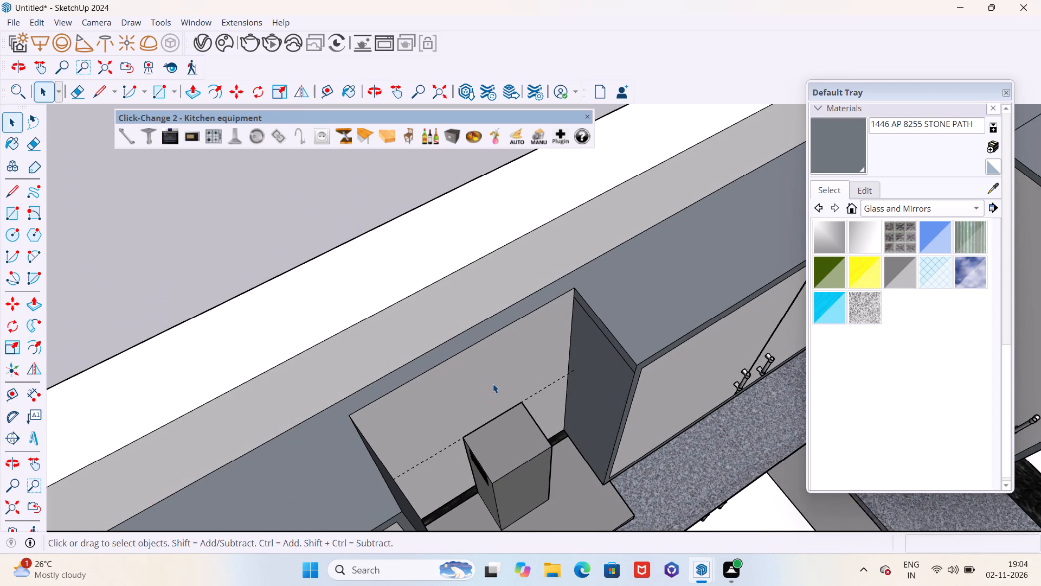
Push the hood bay's back panel 2" back to the wall between the upper cabinets.
key("p")
left_click(494, 370)
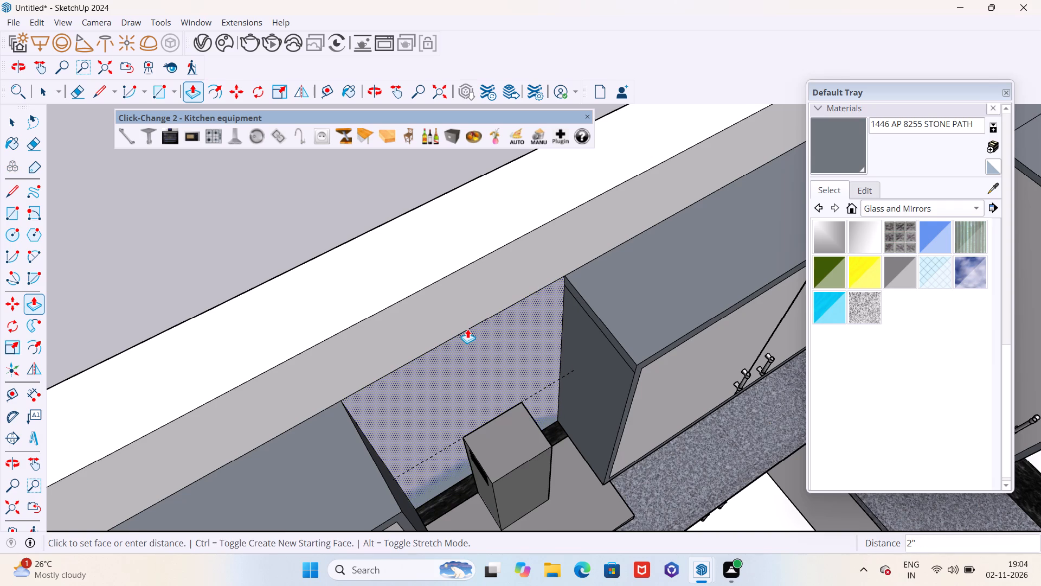
left_click(467, 329)
Move the extractor hood about 2 3/4" back toward the wall behind it.
scroll(482, 346, "down", 5)
middle_click_drag(493, 377, 503, 242)
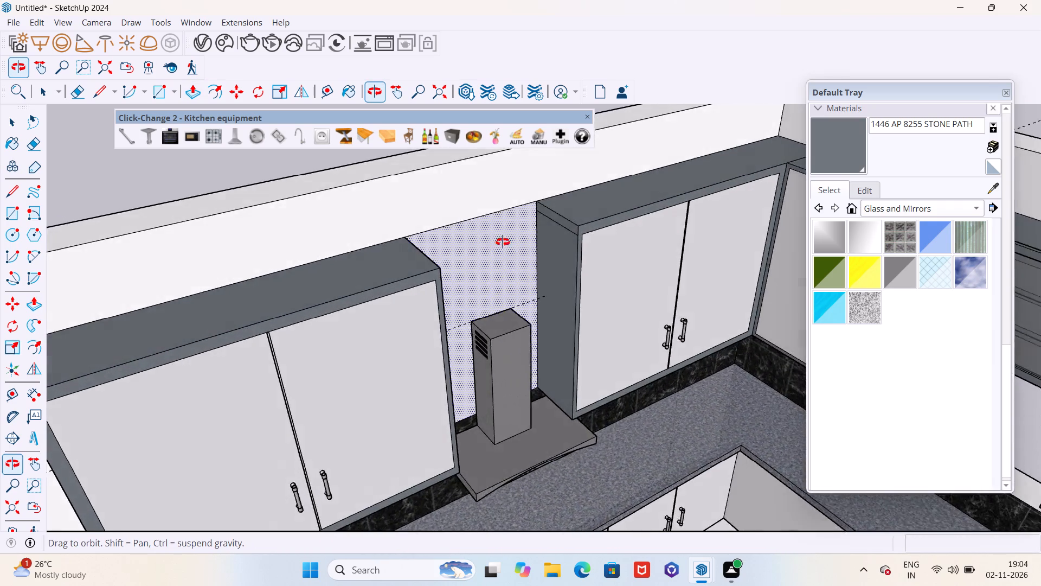
middle_click_drag(503, 242, 612, 430)
scroll(560, 425, "up", 4)
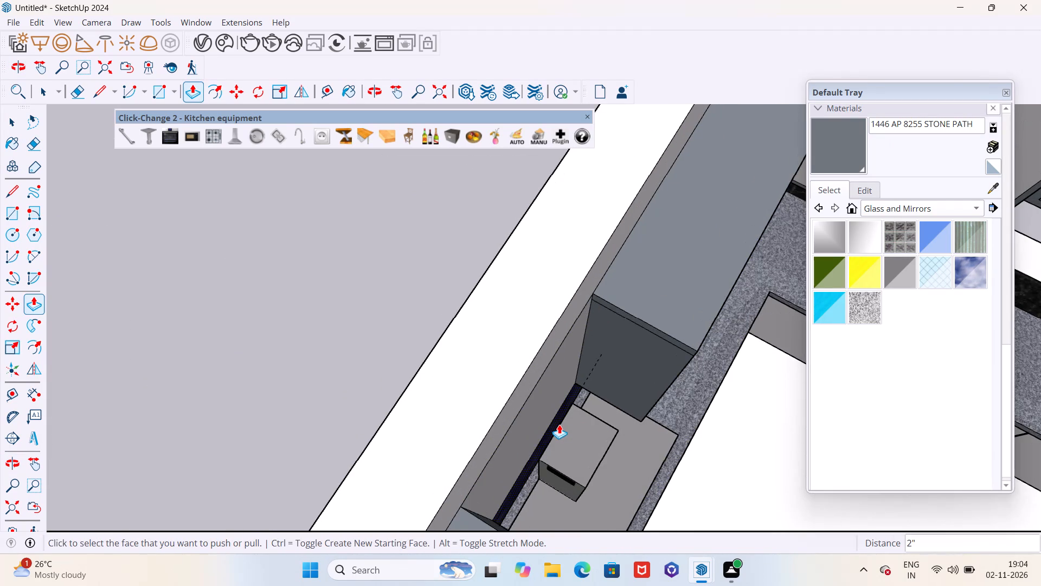
key("m")
left_click(588, 444)
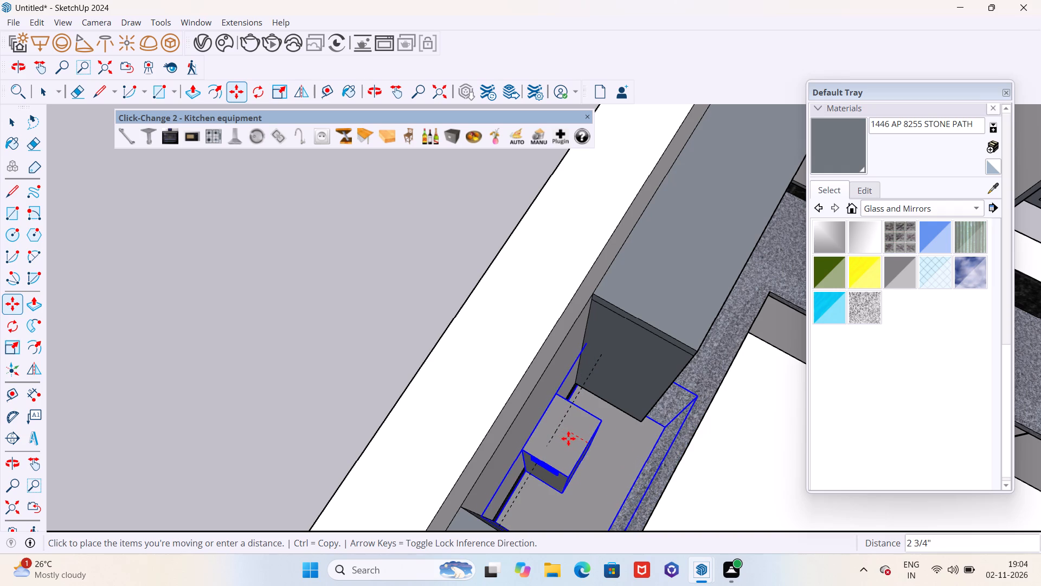
left_click(568, 438)
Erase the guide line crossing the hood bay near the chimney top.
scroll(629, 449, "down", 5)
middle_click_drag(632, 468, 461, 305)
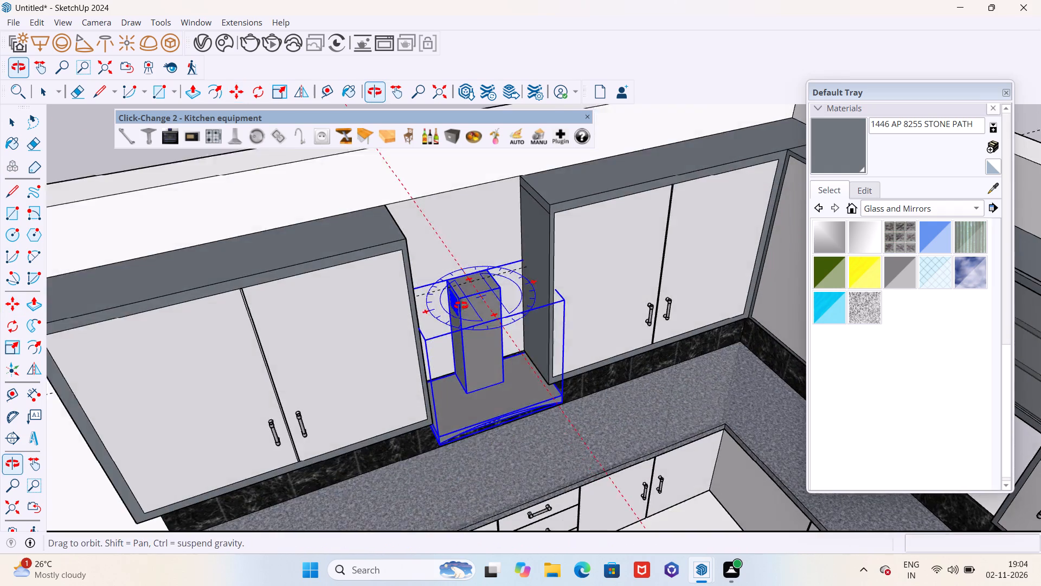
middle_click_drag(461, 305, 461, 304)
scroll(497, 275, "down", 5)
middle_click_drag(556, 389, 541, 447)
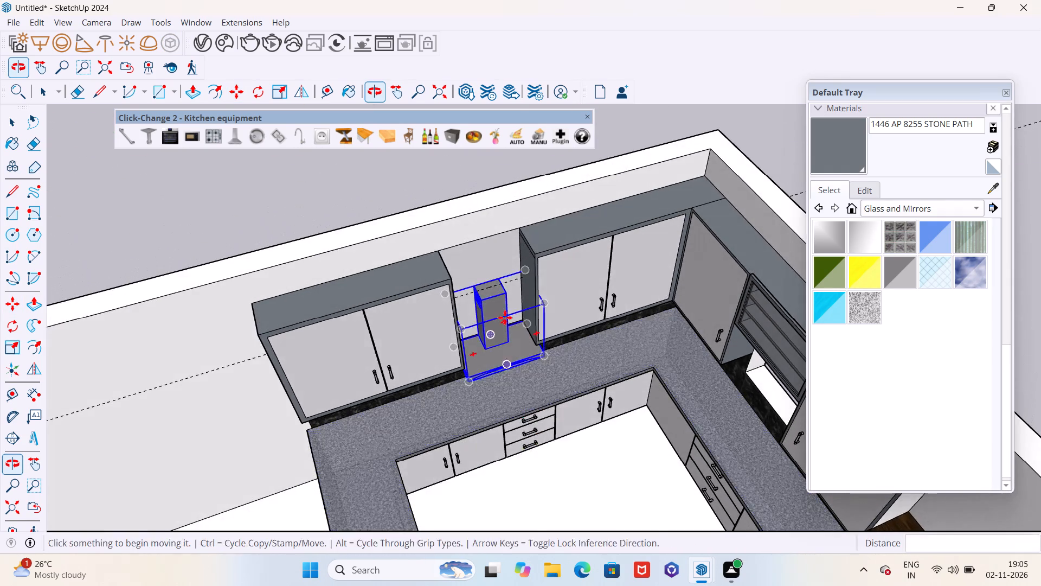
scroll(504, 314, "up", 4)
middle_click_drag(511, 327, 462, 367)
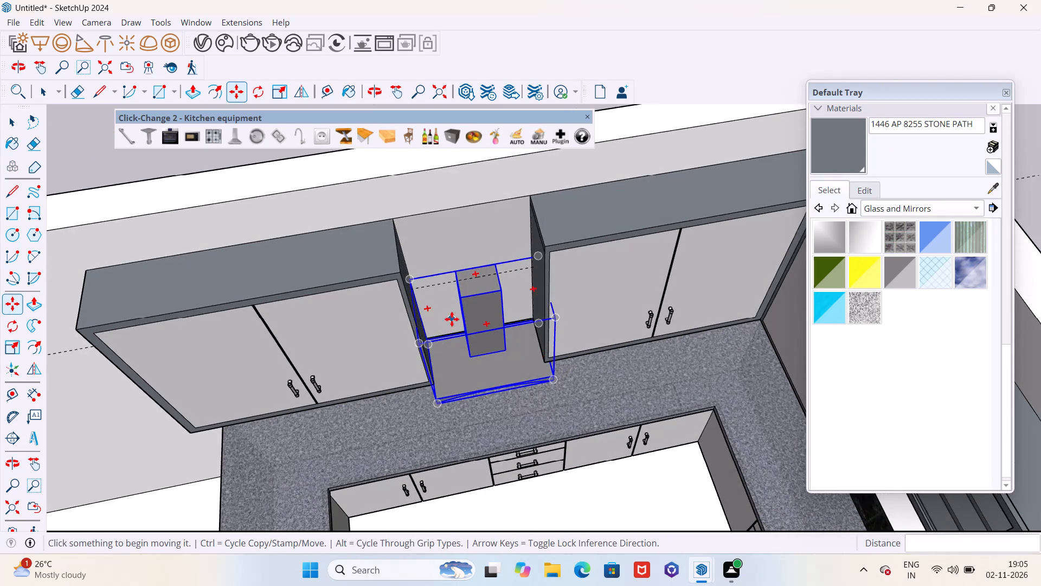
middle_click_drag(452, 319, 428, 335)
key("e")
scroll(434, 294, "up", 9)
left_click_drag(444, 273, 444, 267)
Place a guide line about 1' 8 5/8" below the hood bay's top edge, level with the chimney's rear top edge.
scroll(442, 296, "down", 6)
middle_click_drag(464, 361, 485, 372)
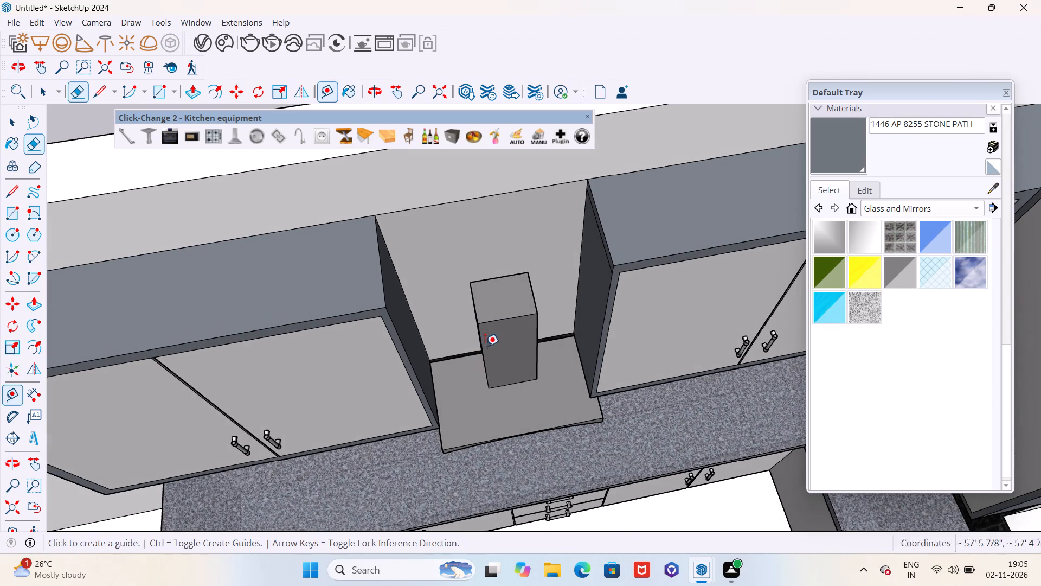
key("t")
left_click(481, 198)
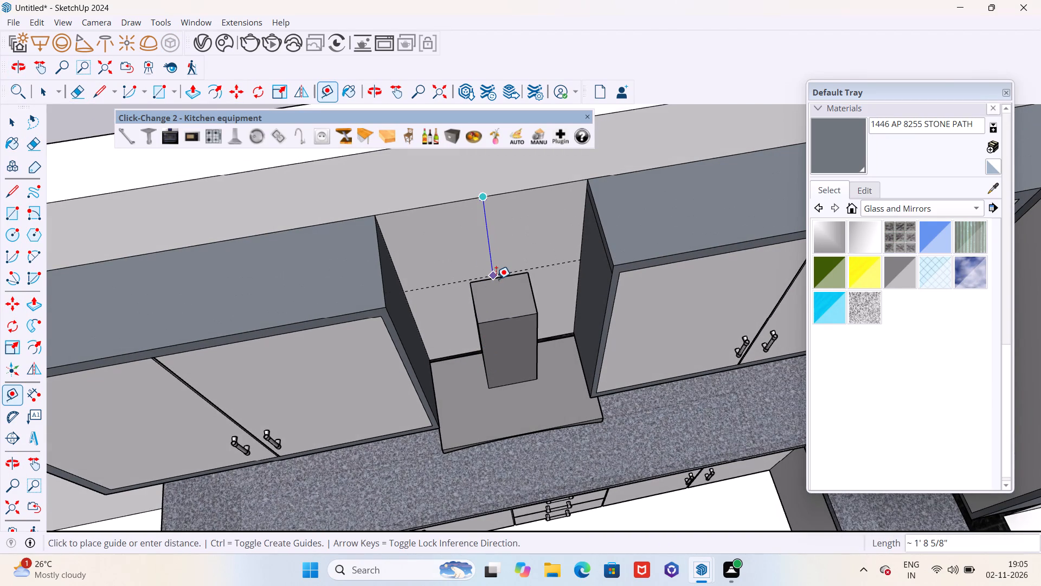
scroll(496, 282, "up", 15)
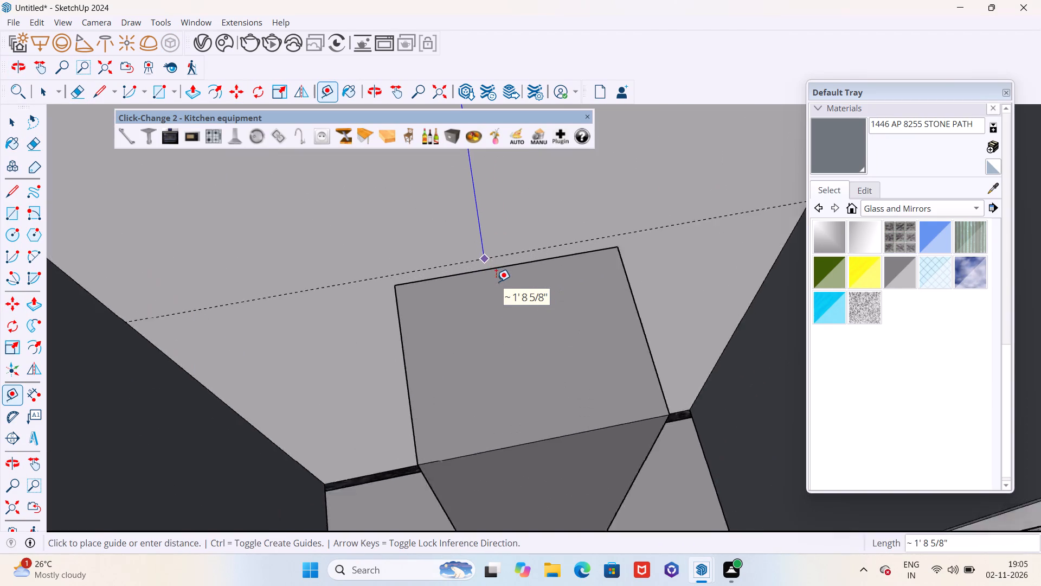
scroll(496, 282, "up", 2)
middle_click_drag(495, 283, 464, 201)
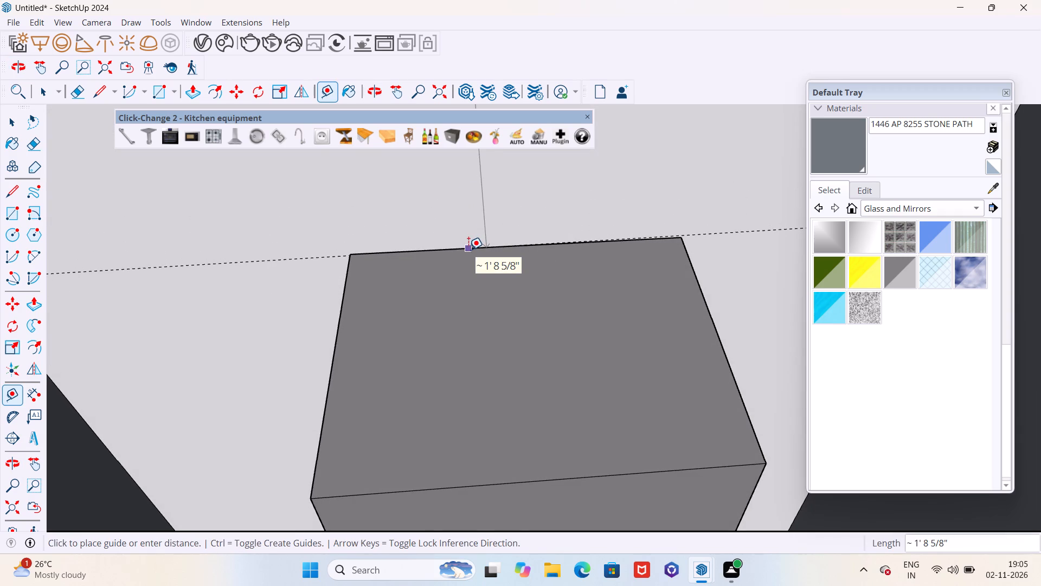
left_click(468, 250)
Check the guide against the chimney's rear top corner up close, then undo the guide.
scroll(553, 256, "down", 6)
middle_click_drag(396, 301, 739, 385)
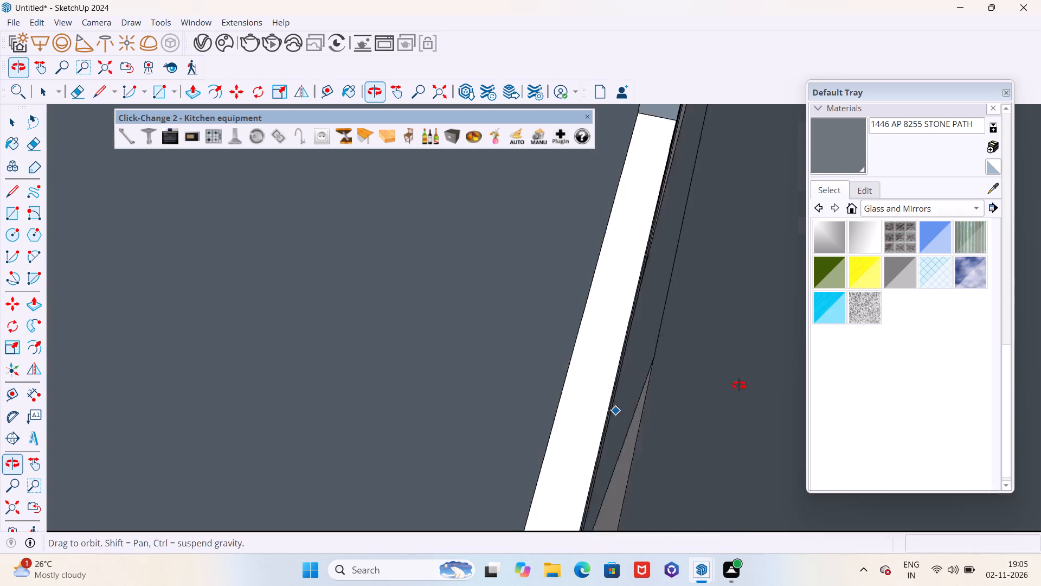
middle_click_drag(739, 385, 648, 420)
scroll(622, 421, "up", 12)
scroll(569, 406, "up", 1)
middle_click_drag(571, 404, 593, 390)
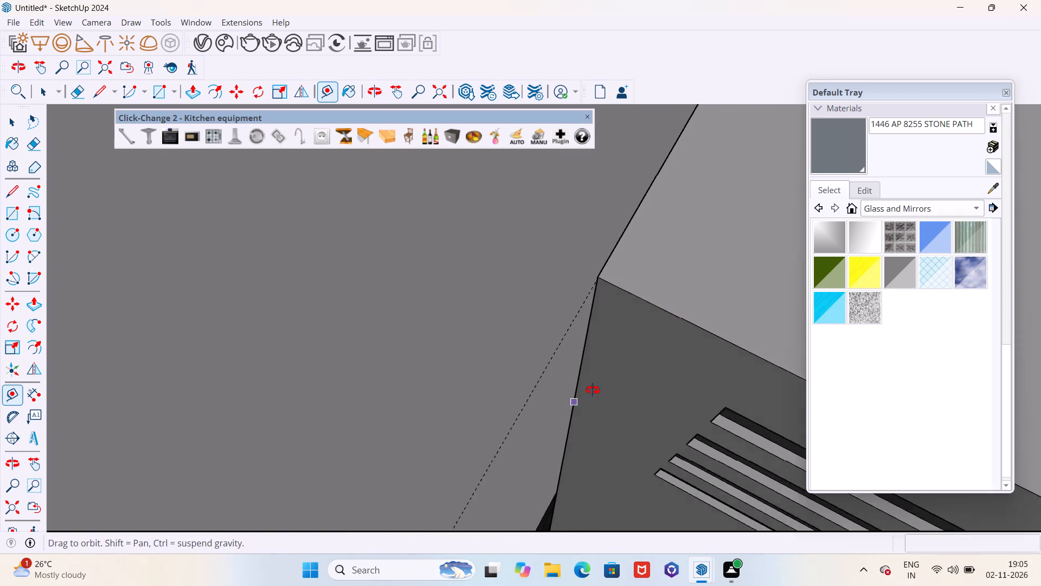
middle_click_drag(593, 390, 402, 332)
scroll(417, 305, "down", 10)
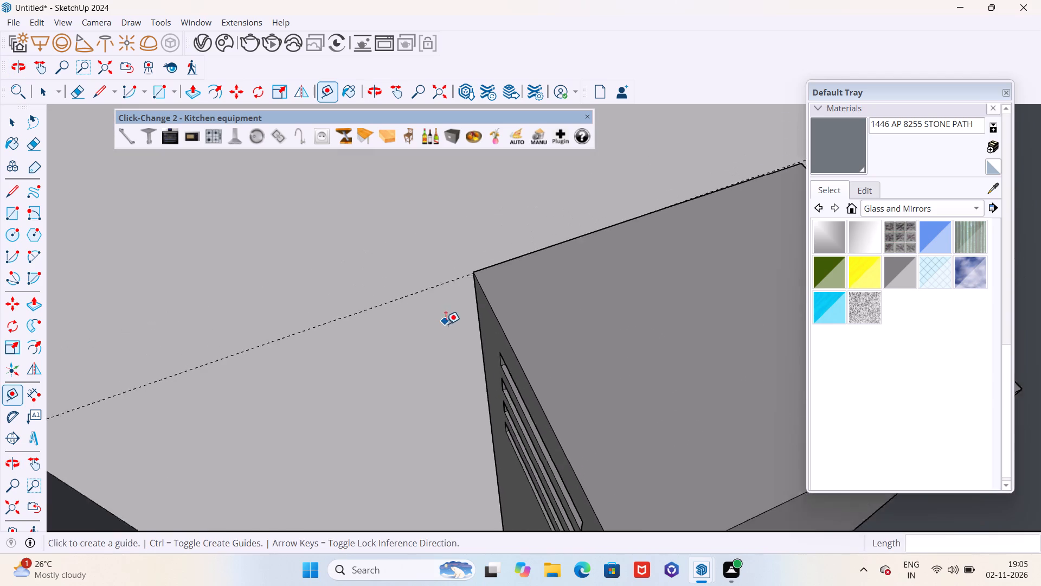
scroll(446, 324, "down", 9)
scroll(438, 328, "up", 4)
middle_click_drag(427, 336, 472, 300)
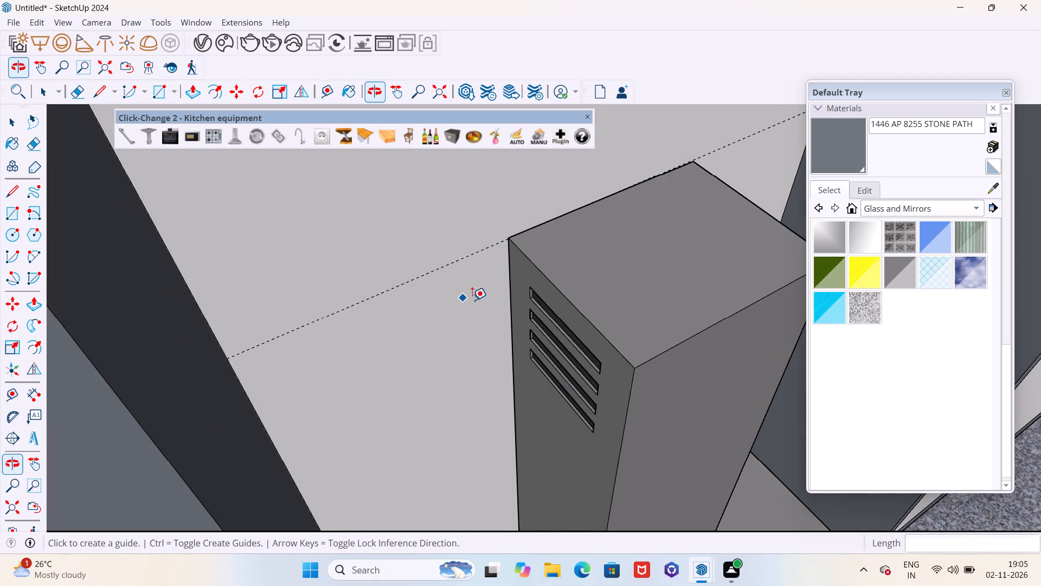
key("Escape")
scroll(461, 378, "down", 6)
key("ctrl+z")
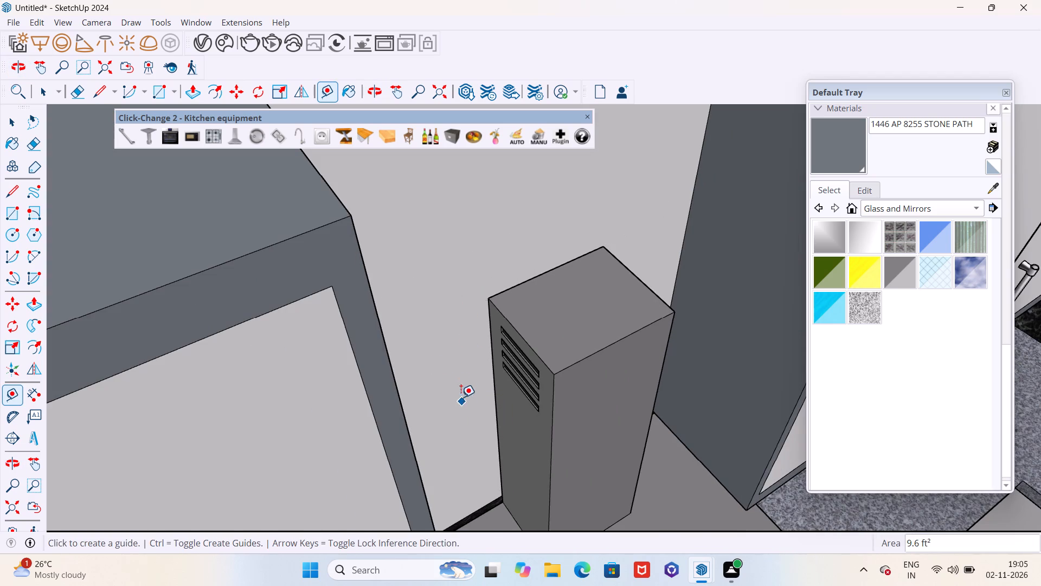
Place a guide line 1' 8 7/16" below the hood bay's top edge, on the wall face behind the chimney.
scroll(407, 351, "down", 6)
middle_click_drag(426, 377, 298, 340)
scroll(316, 375, "down", 6)
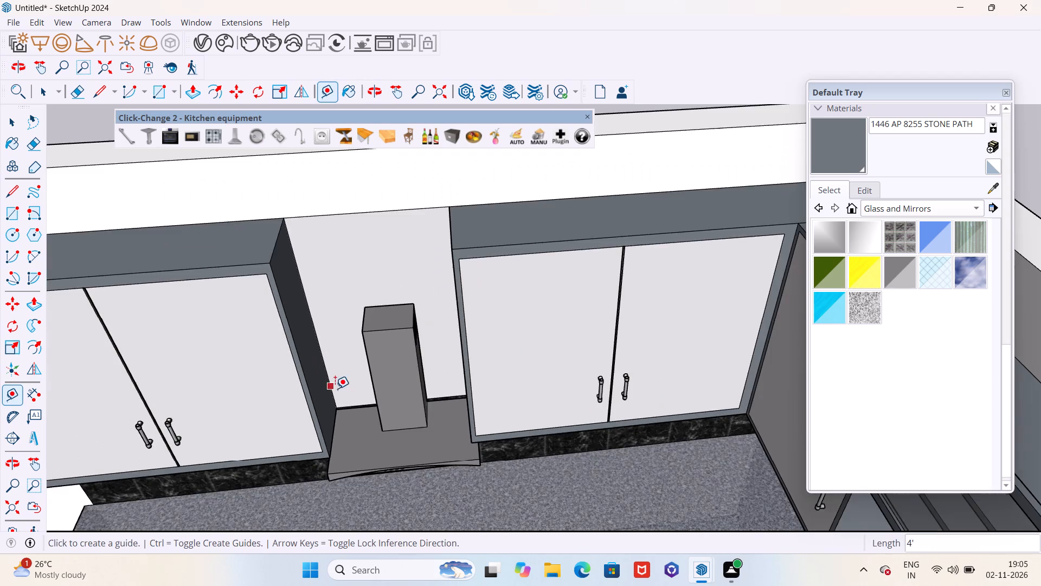
middle_click_drag(345, 364, 321, 288)
scroll(329, 188, "up", 5)
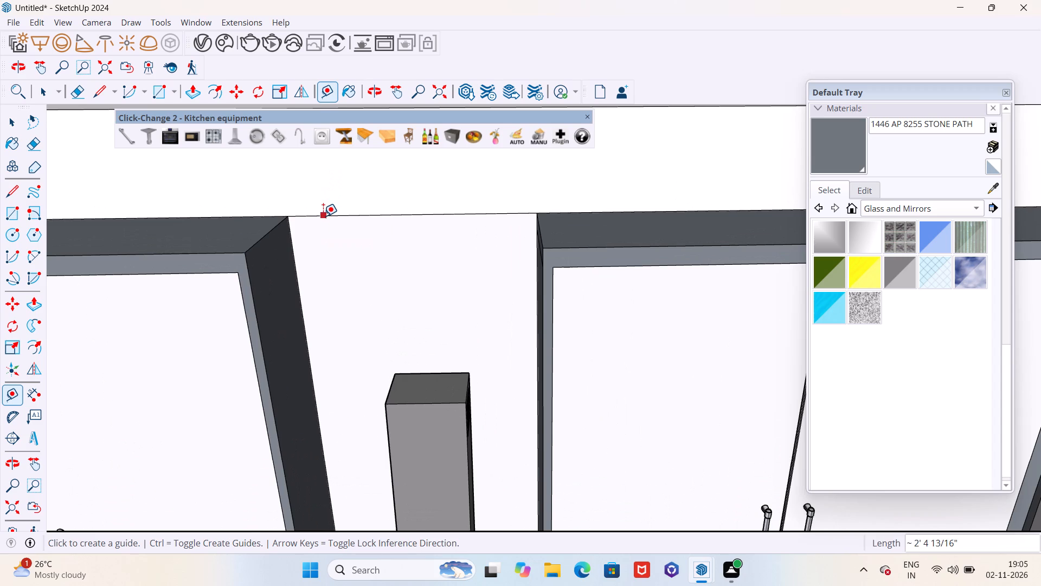
scroll(323, 216, "up", 4)
left_click(323, 216)
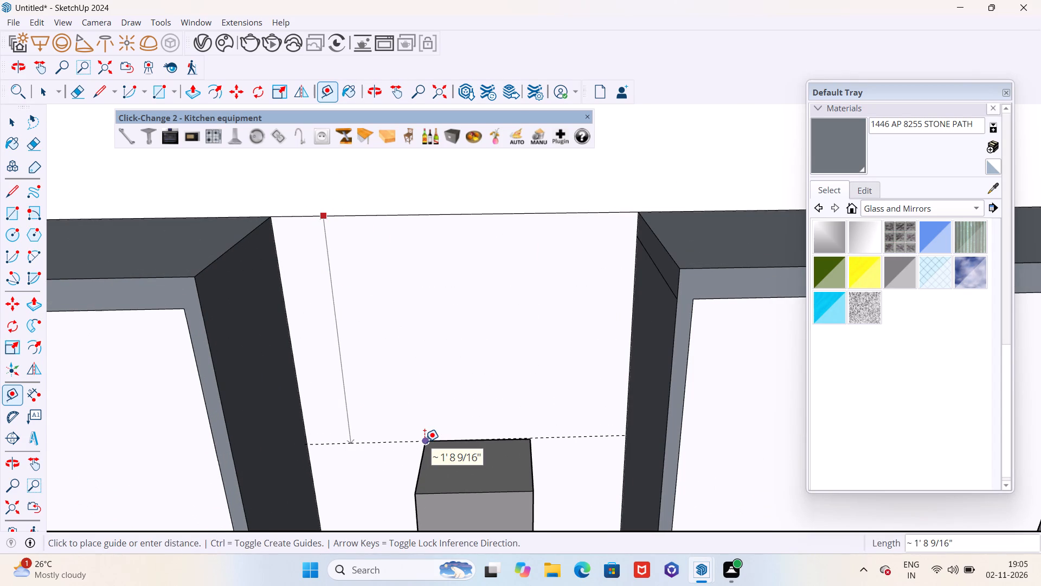
scroll(425, 442, "up", 11)
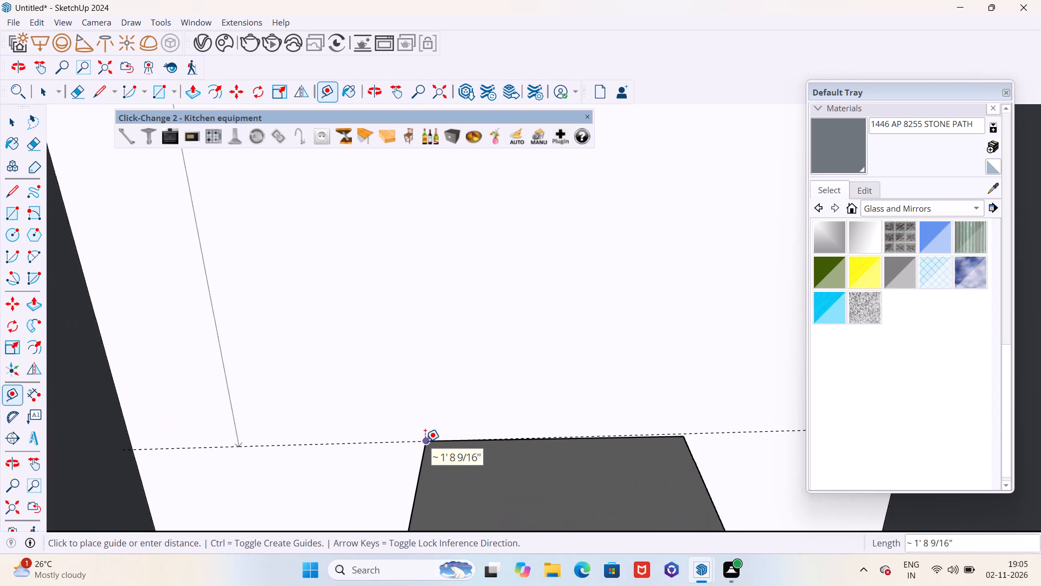
scroll(425, 442, "up", 5)
middle_click_drag(425, 439, 88, 524)
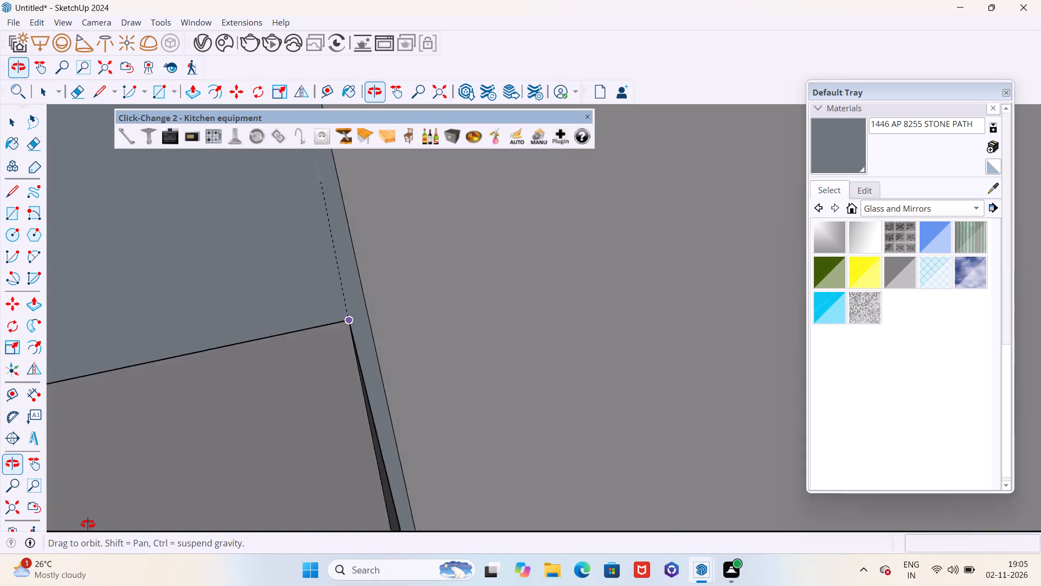
middle_click_drag(88, 524, 106, 520)
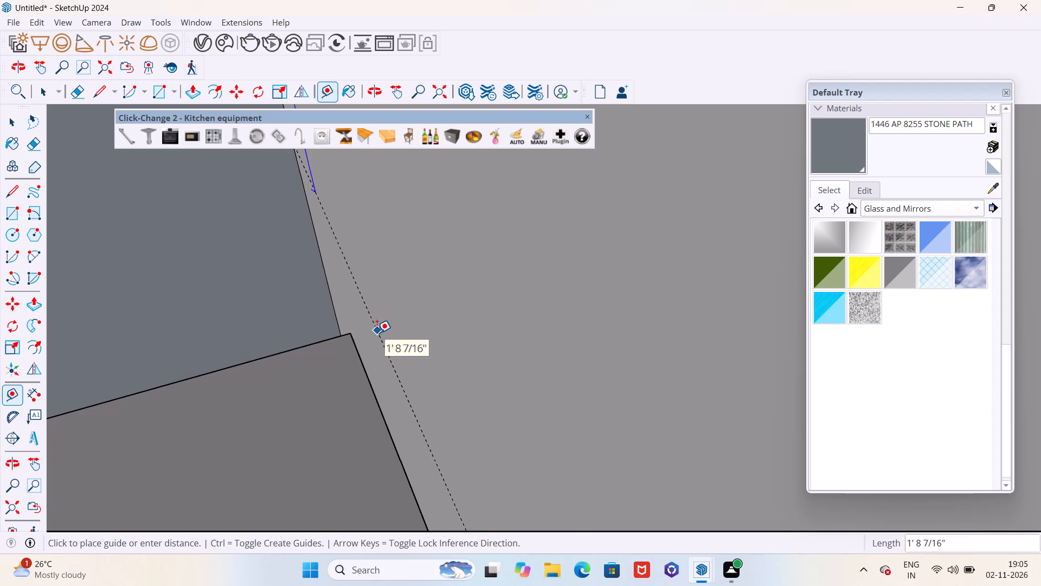
left_click(376, 334)
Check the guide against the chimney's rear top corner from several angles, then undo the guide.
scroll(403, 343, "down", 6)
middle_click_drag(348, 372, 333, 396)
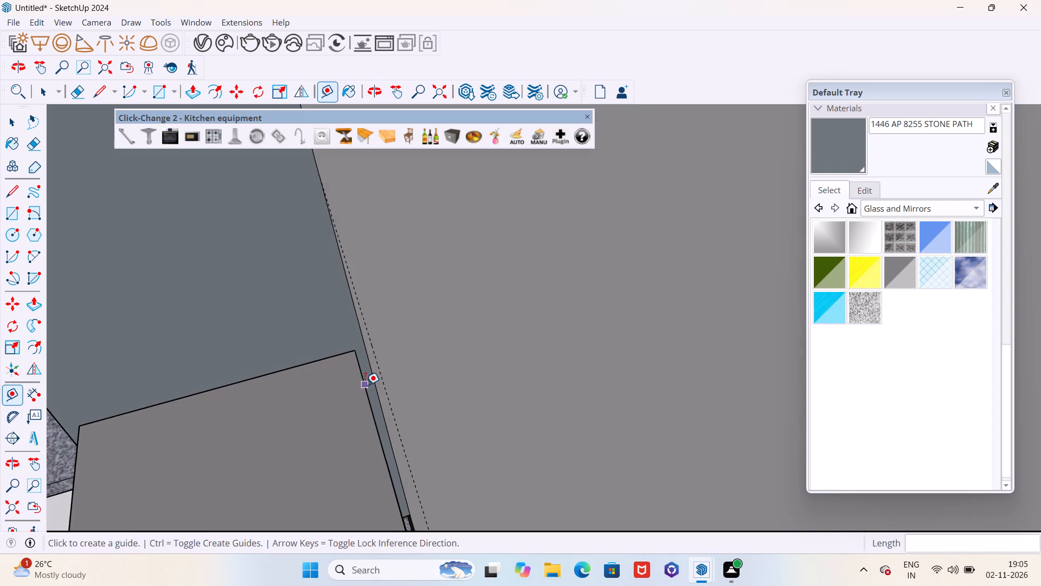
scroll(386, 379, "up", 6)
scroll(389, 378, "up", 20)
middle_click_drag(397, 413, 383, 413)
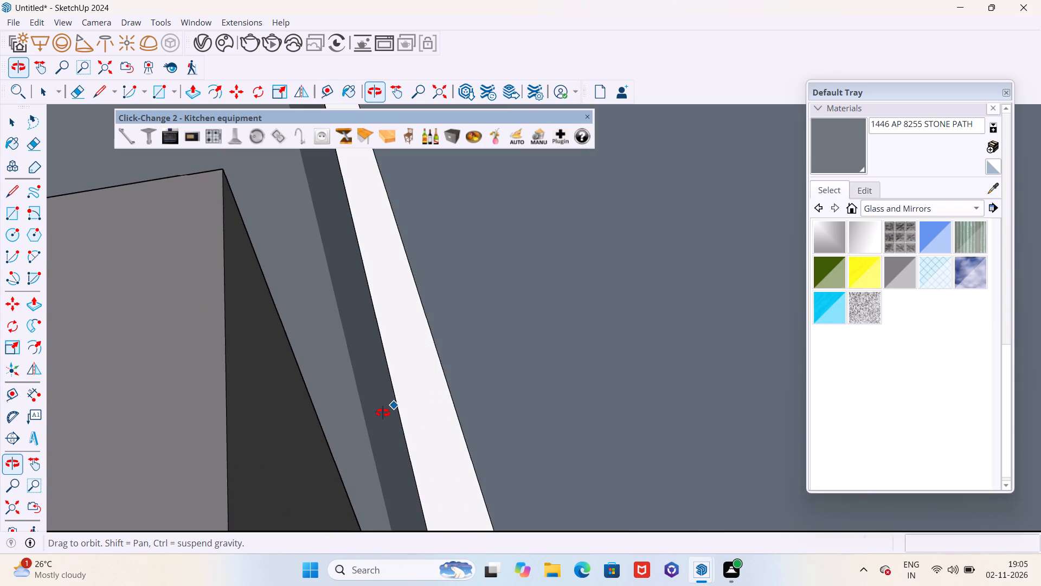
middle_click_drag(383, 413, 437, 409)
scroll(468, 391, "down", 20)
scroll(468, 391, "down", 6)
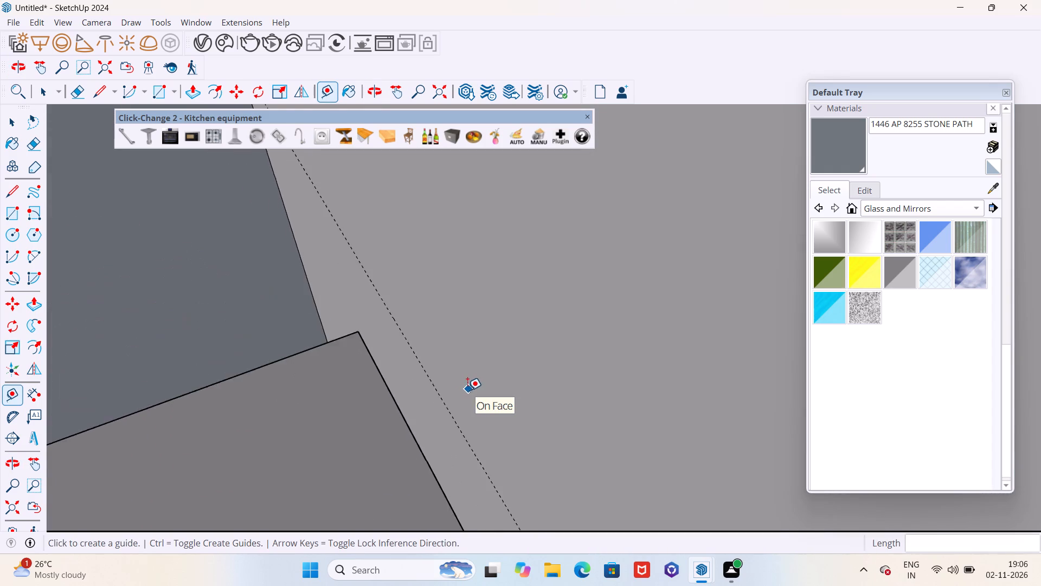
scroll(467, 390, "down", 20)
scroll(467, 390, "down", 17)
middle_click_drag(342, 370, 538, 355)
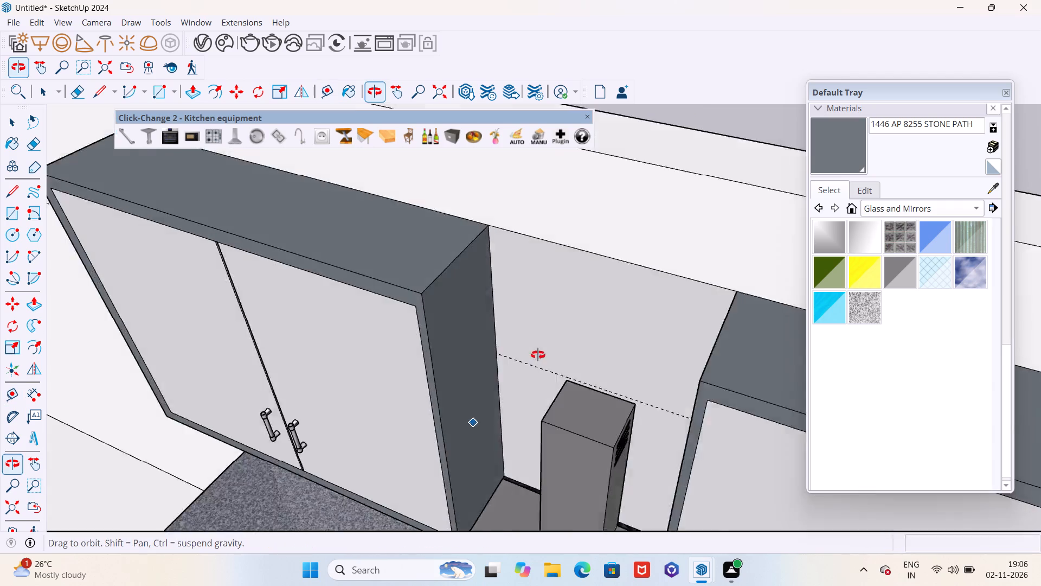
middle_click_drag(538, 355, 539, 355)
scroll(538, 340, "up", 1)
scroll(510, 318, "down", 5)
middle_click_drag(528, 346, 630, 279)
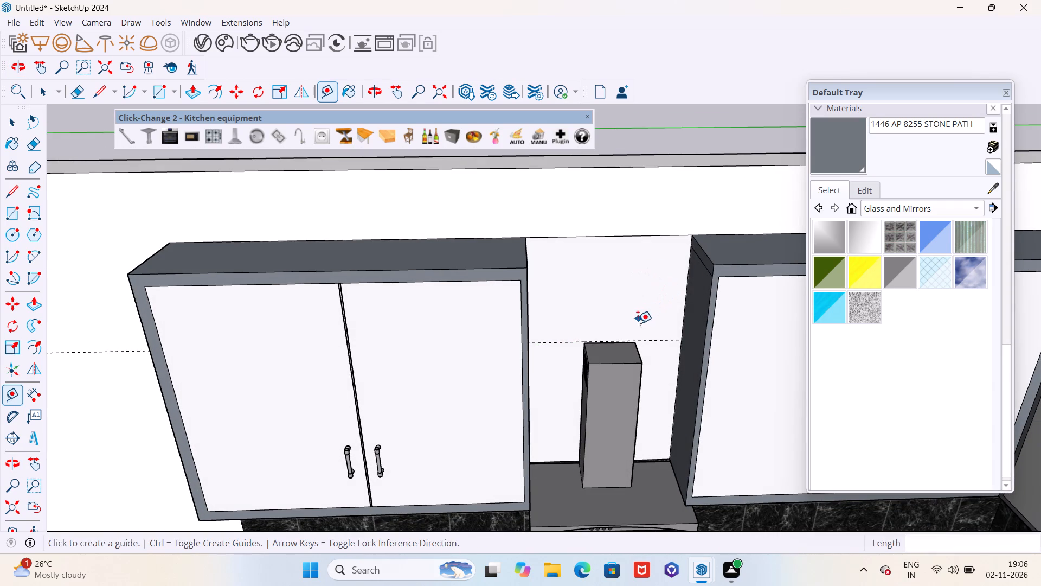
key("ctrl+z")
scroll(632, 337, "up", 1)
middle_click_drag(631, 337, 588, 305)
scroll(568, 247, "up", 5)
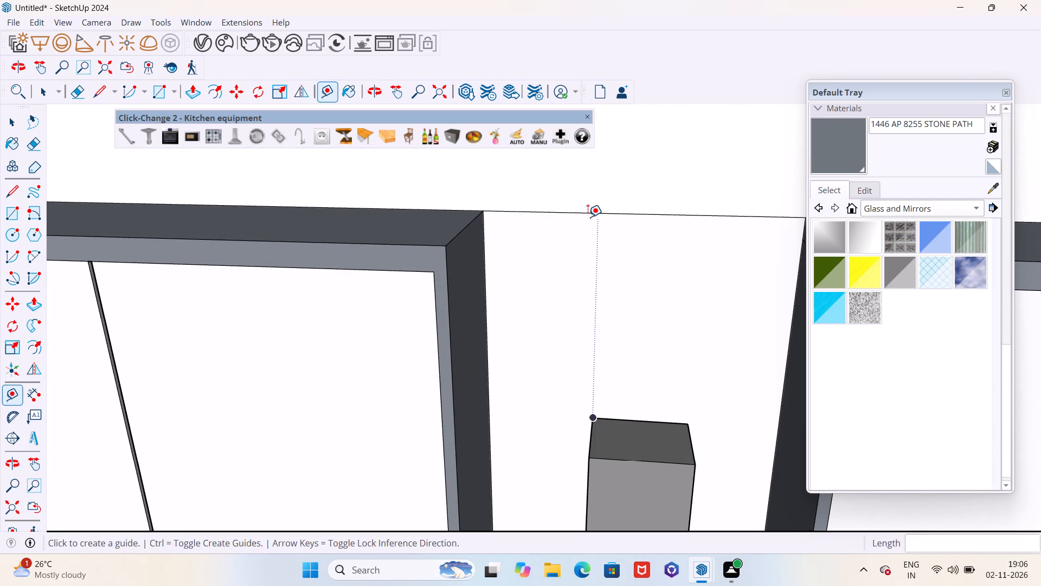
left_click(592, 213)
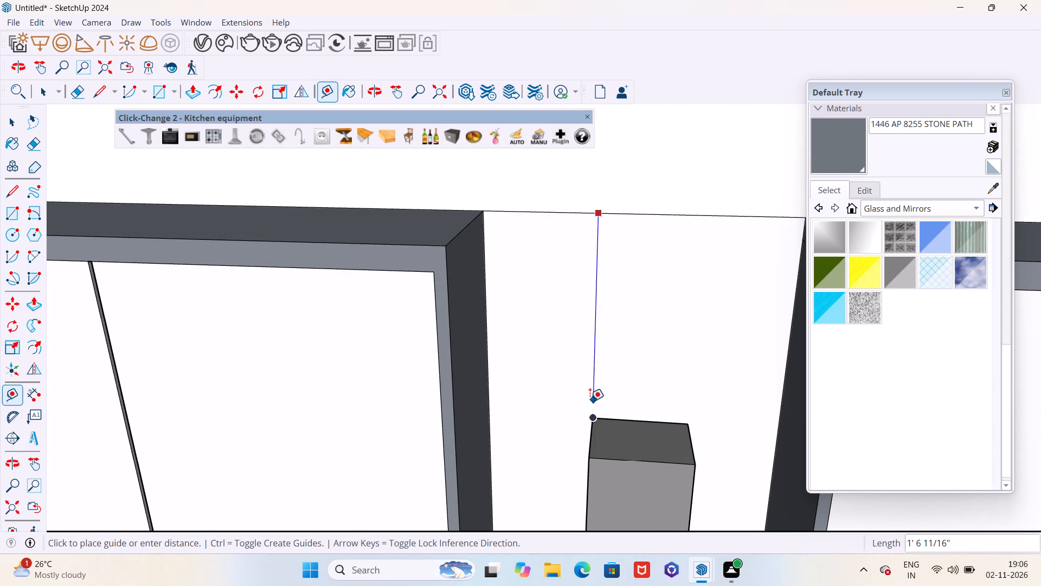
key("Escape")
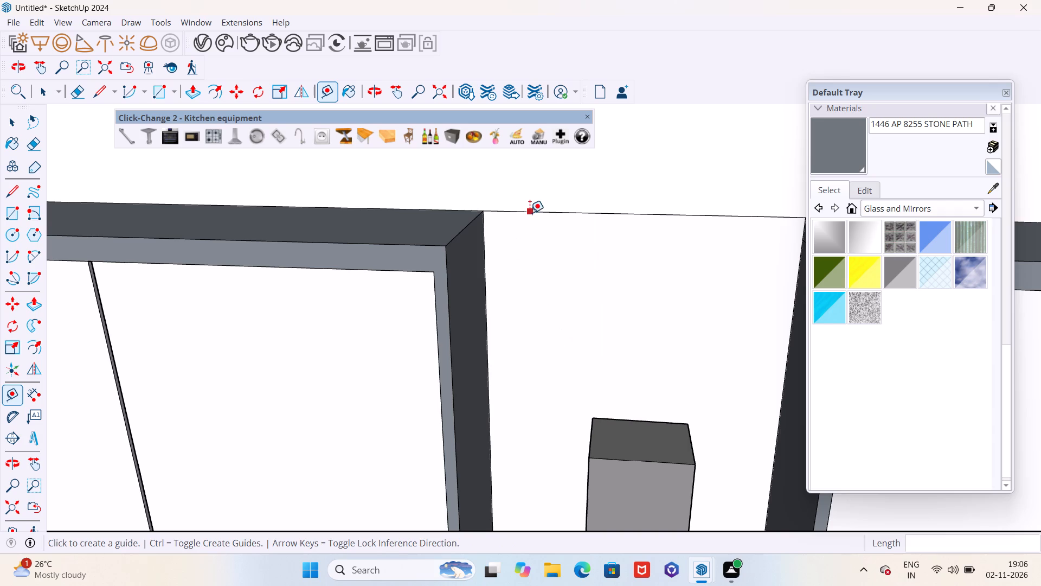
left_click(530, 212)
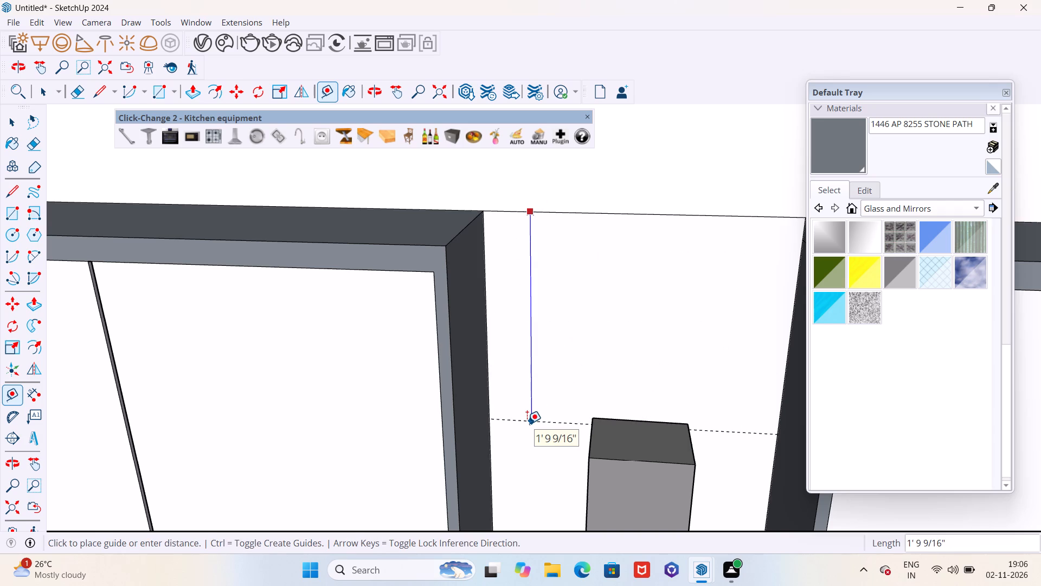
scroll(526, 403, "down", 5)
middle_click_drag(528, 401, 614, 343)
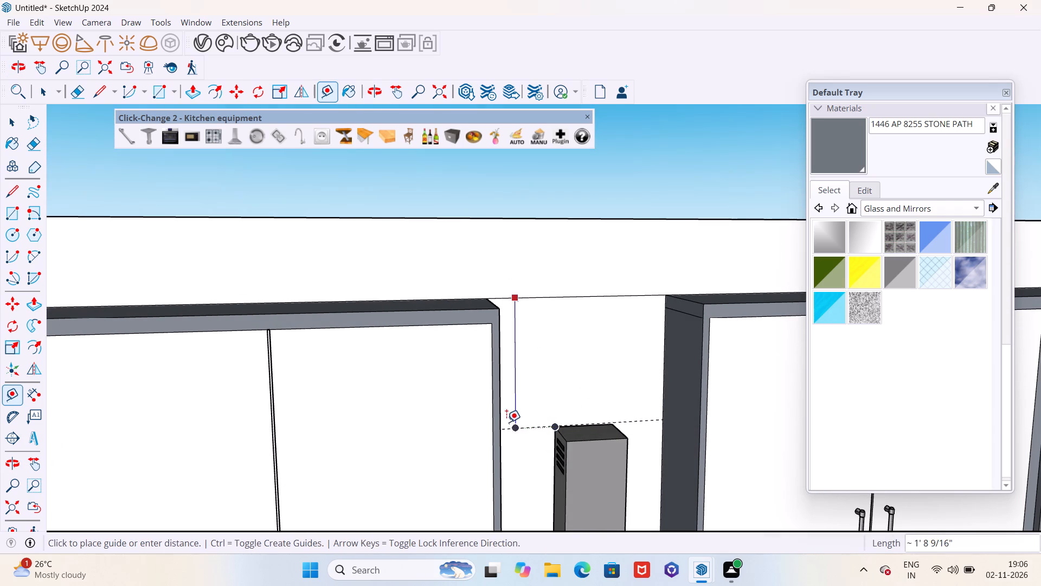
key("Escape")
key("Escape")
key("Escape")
Scale the whole hood upward in height only, stretching its chimney to roughly the top of the bay.
key("space")
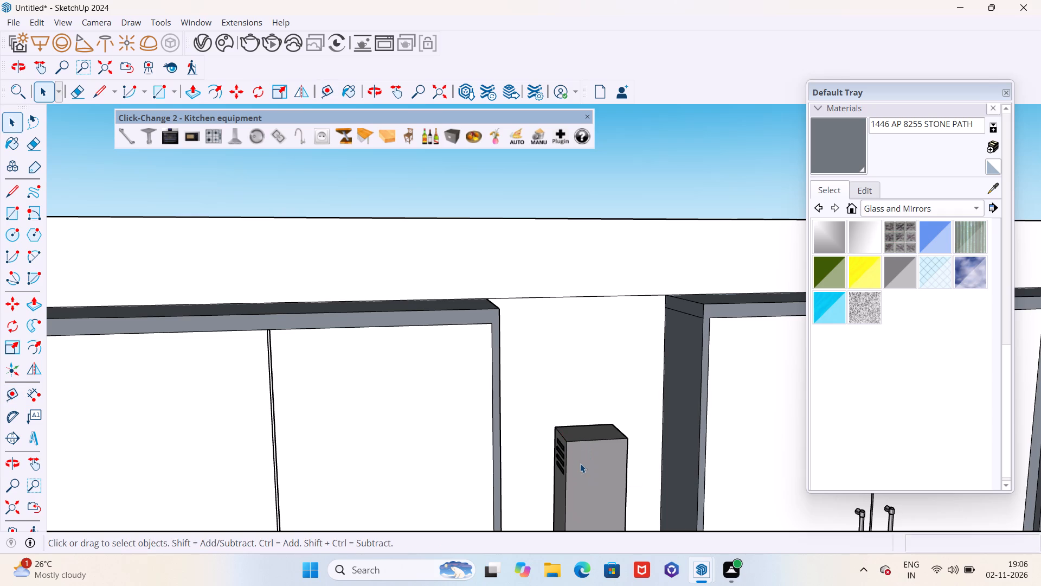
left_click(580, 463)
scroll(550, 266, "down", 5)
middle_click_drag(551, 277, 517, 318)
scroll(508, 293, "up", 1)
scroll(510, 267, "down", 6)
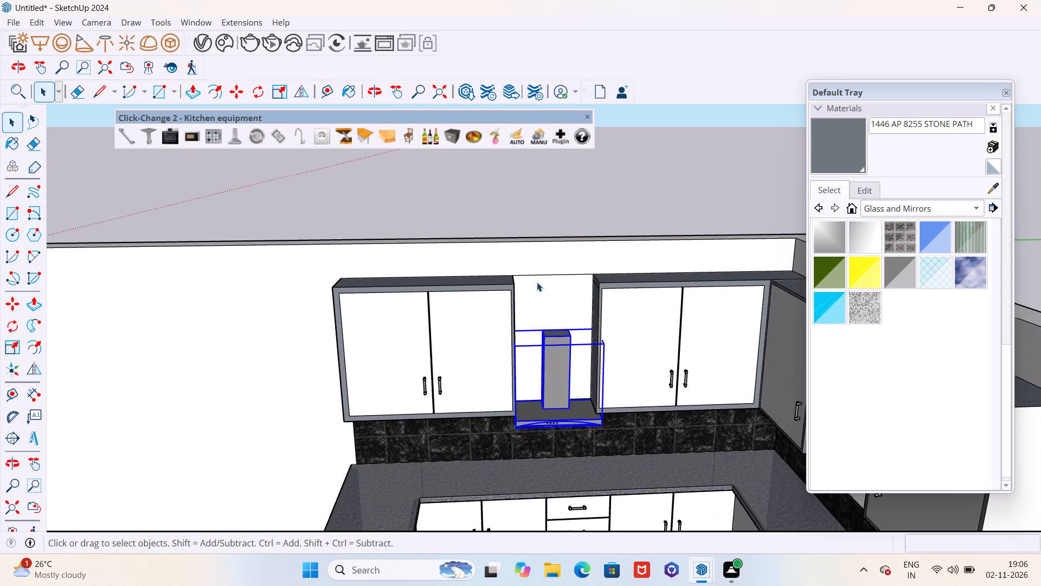
middle_click_drag(564, 256, 540, 397)
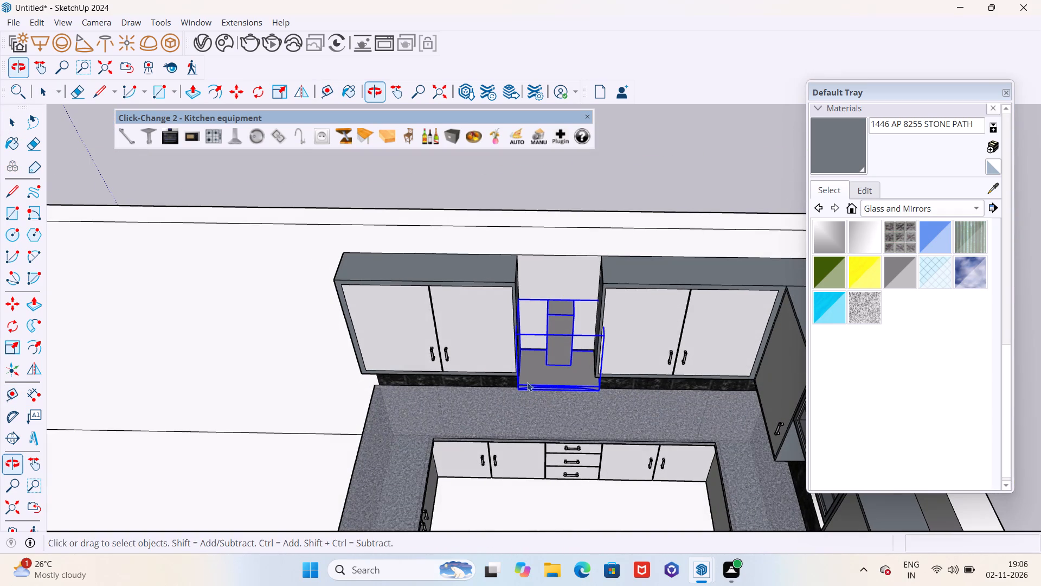
key("s")
scroll(549, 313, "up", 4)
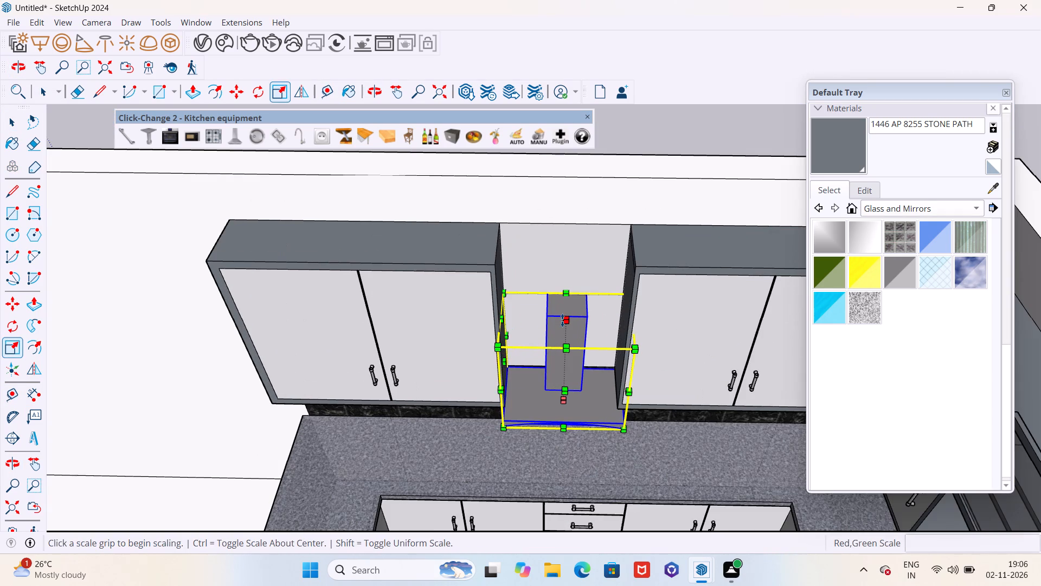
left_click_drag(562, 320, 562, 255)
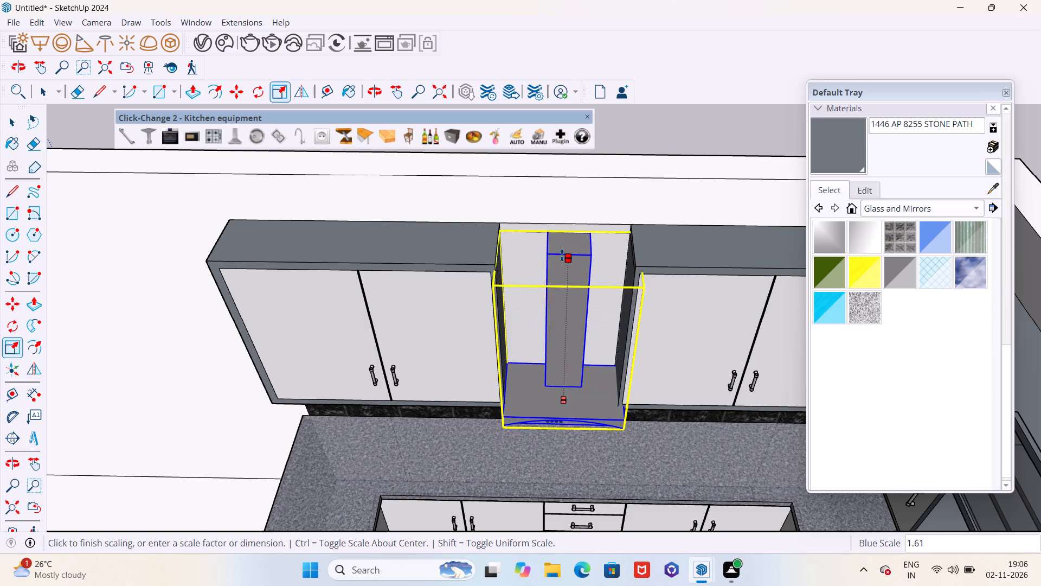
left_click_drag(562, 255, 560, 250)
Examine the stretched hood's height against the neighbouring wall cabinets and the room.
scroll(551, 269, "down", 4)
middle_click_drag(531, 297, 536, 280)
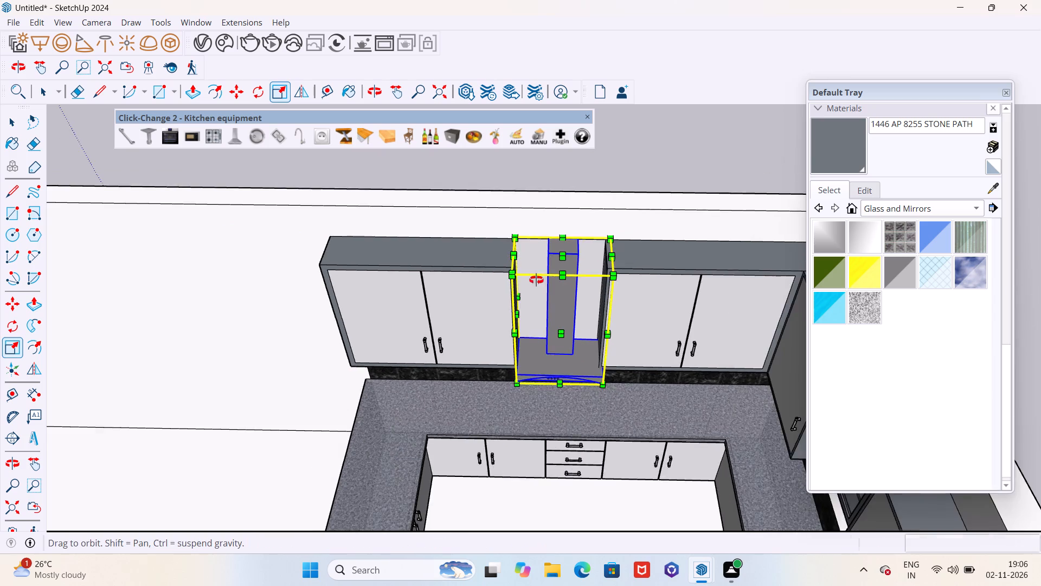
middle_click_drag(536, 280, 583, 126)
key("grave")
scroll(553, 300, "down", 5)
middle_click_drag(553, 317, 515, 317)
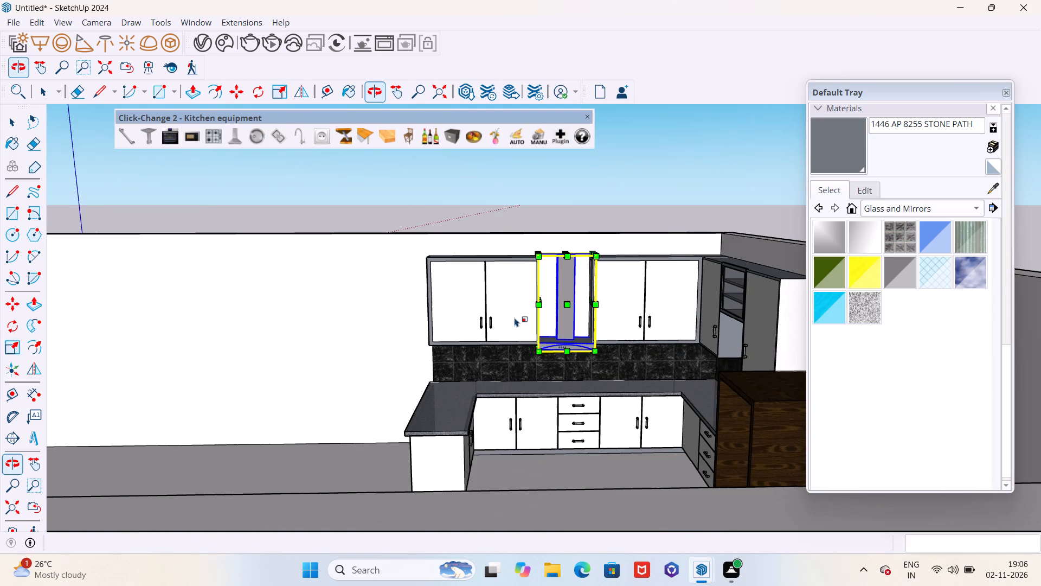
middle_click_drag(515, 317, 515, 317)
key("Escape")
scroll(509, 321, "down", 4)
middle_click_drag(545, 267, 510, 280)
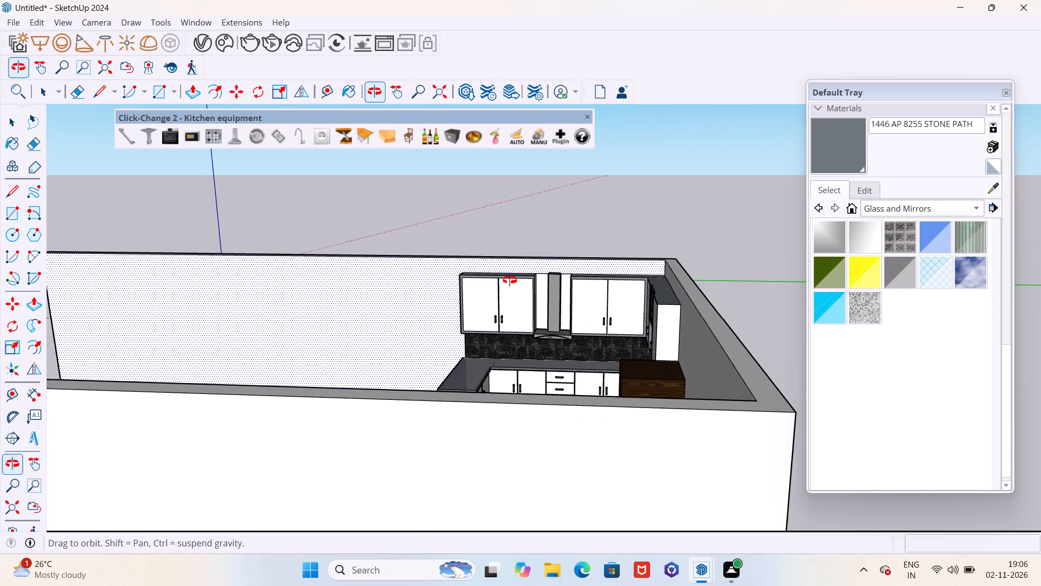
middle_click_drag(510, 280, 509, 278)
Rescale the hood's height by about 0.98 so the chimney top aligns with the bay's top edge on the wall.
scroll(528, 273, "up", 6)
middle_click_drag(590, 294, 623, 372)
scroll(559, 282, "up", 5)
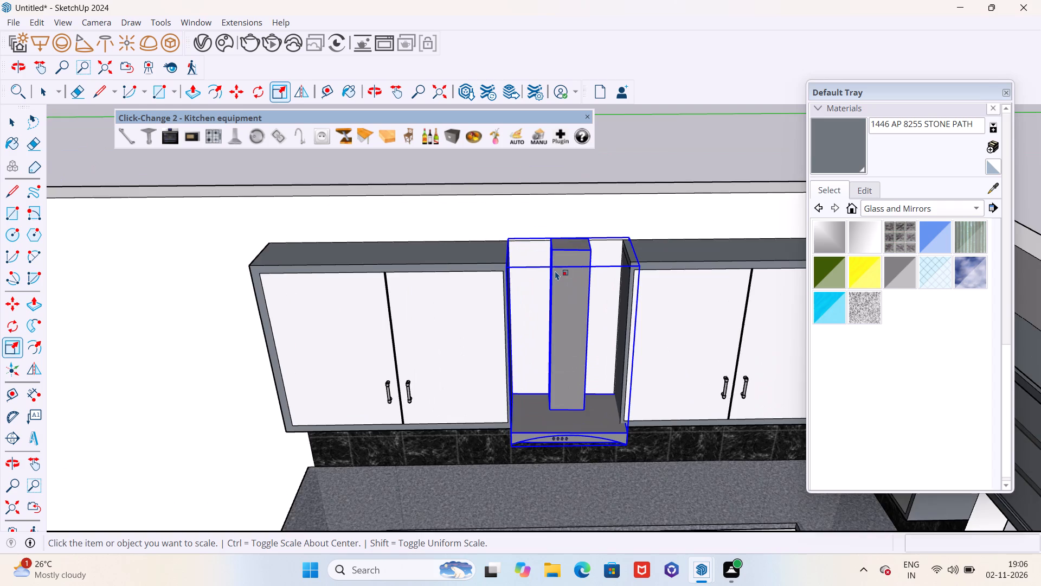
scroll(554, 260, "up", 1)
scroll(554, 259, "down", 1)
scroll(554, 256, "up", 7)
scroll(567, 245, "down", 1)
scroll(567, 245, "up", 5)
key("s")
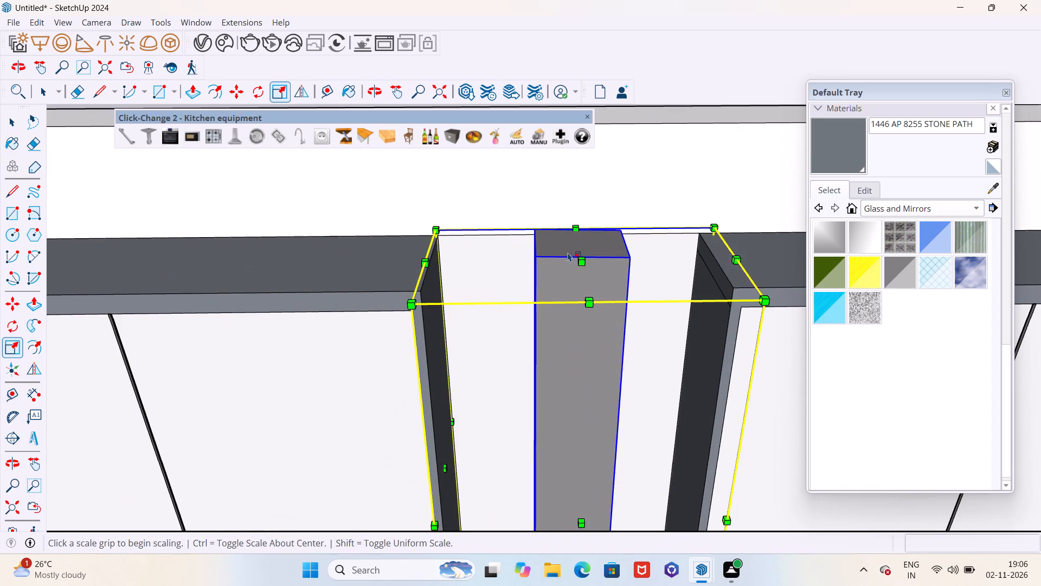
middle_click_drag(571, 252, 627, 266)
scroll(602, 266, "up", 1)
left_click_drag(570, 259, 465, 249)
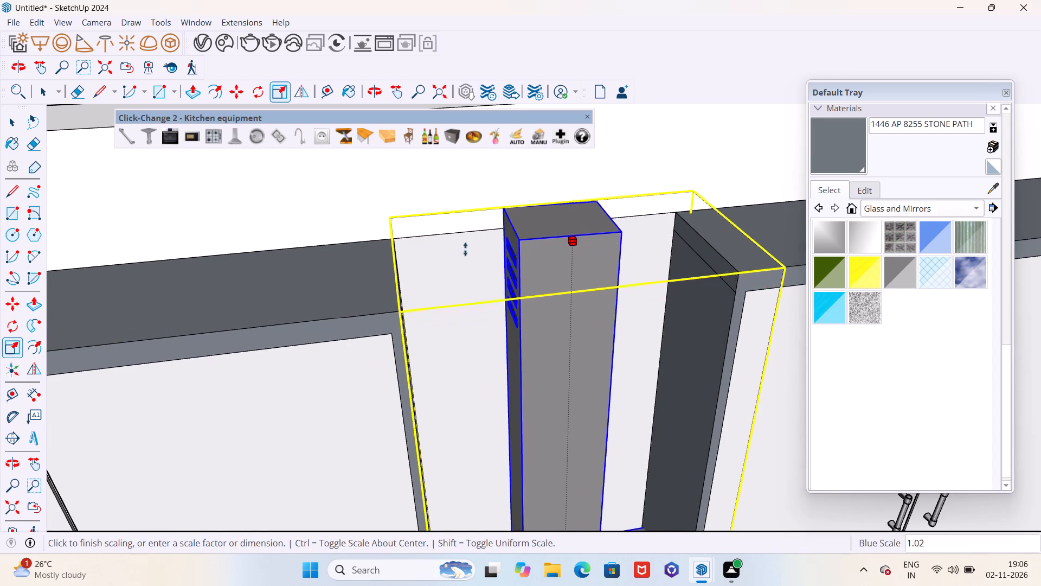
left_click_drag(465, 249, 407, 238)
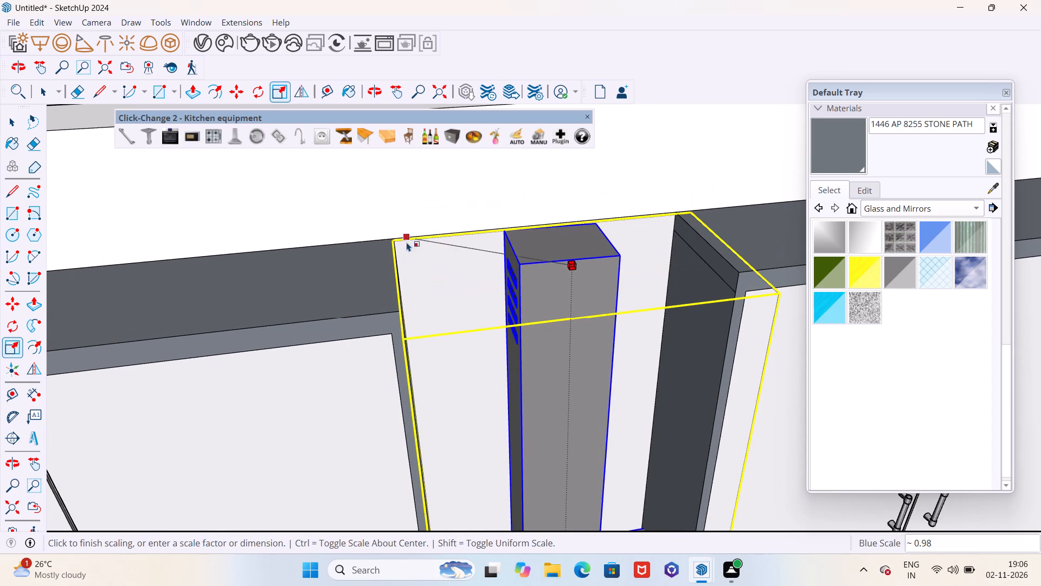
scroll(456, 294, "down", 6)
middle_click_drag(453, 284, 390, 228)
key("Escape")
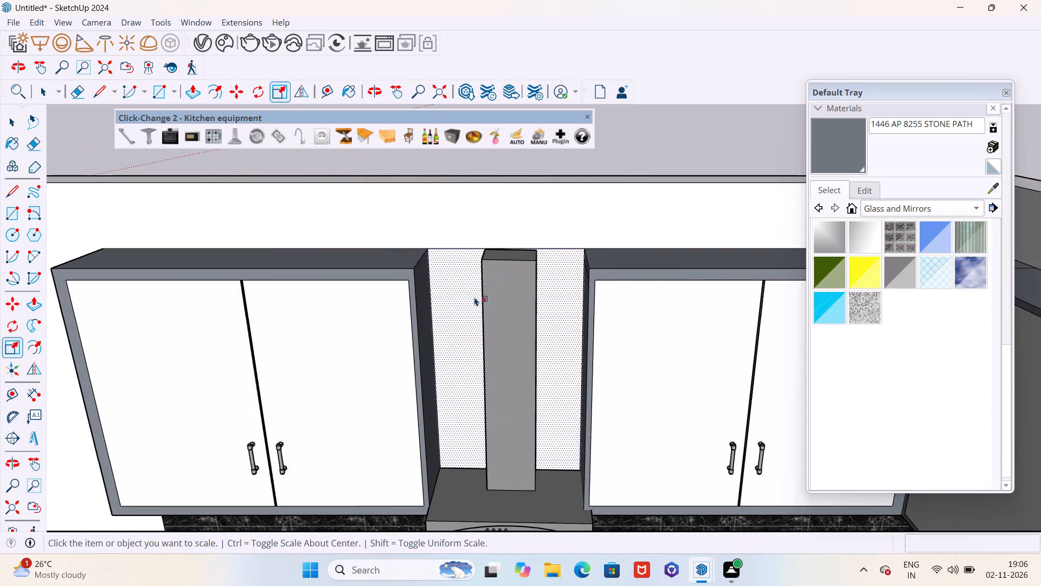
Examine the resized hood between the wall cabinets from several sides, with the whole kitchen in view.
scroll(478, 298, "down", 5)
middle_click_drag(474, 335, 508, 311)
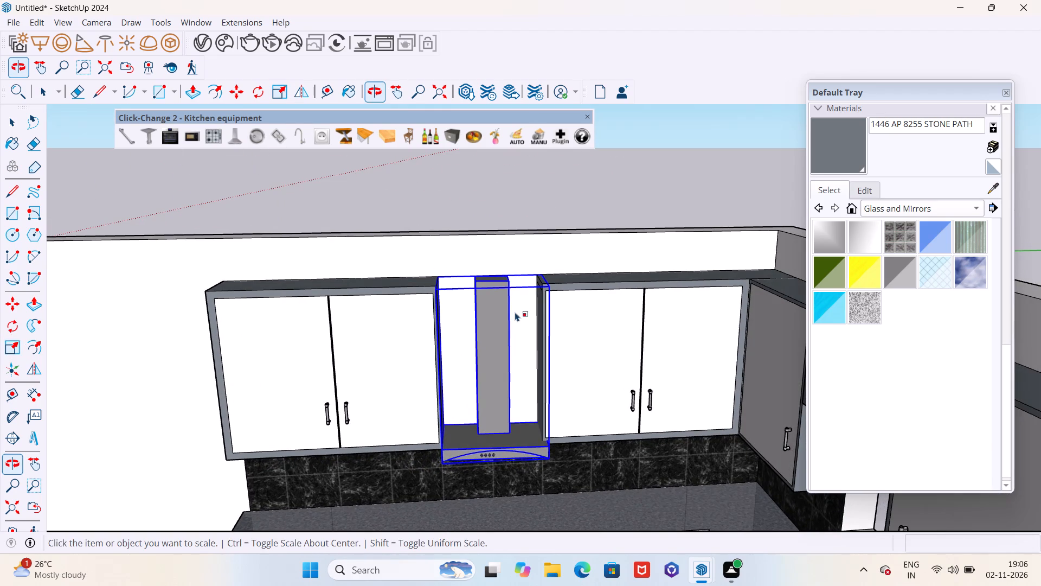
middle_click_drag(472, 328, 425, 317)
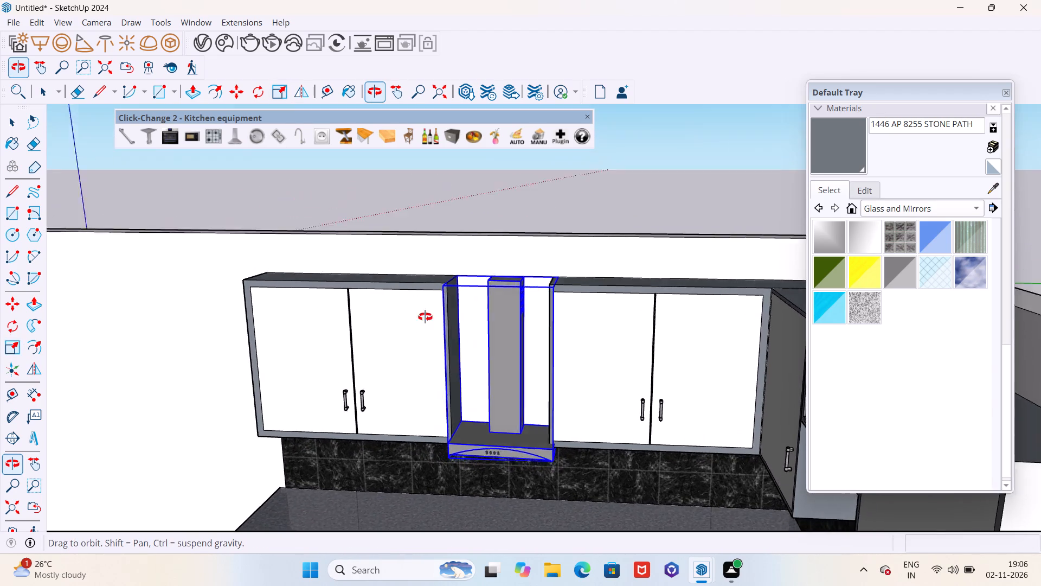
middle_click_drag(425, 317, 442, 314)
scroll(557, 258, "down", 7)
middle_click_drag(471, 310, 648, 314)
scroll(529, 286, "down", 3)
middle_click_drag(506, 286, 596, 314)
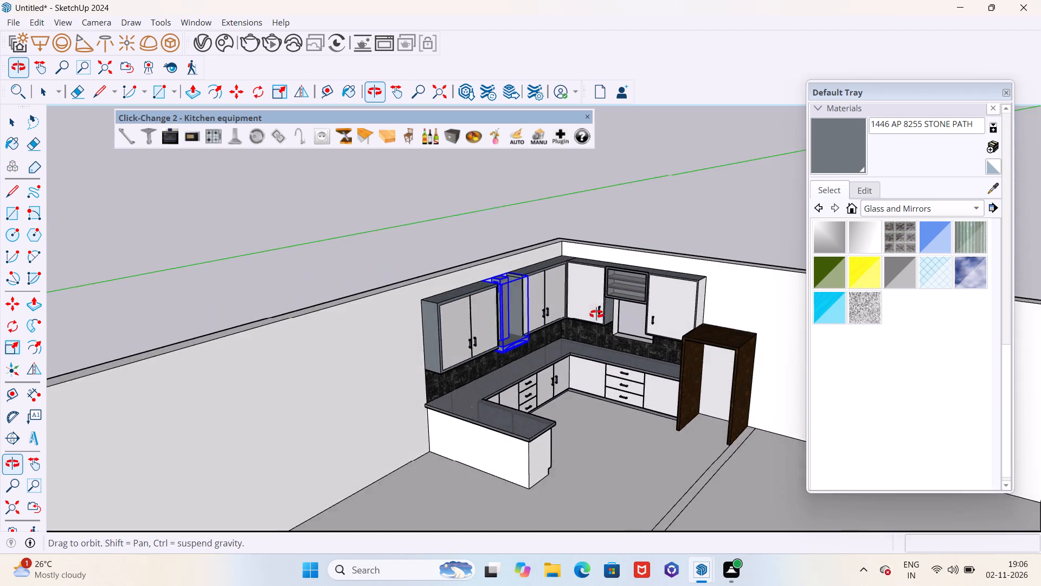
middle_click_drag(596, 314, 605, 315)
scroll(641, 325, "up", 5)
key("space")
middle_click_drag(555, 331, 384, 332)
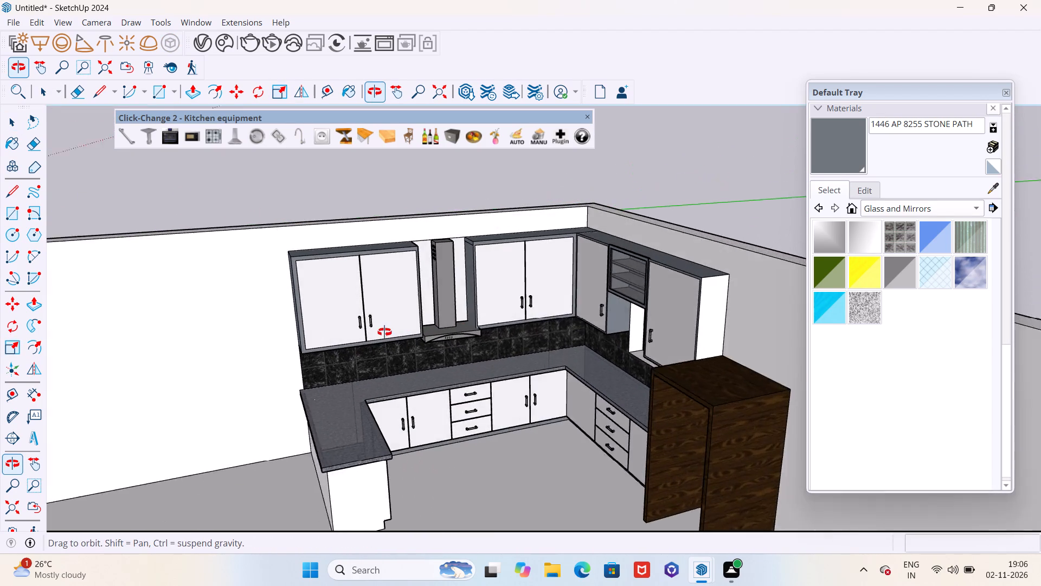
middle_click_drag(384, 332, 384, 332)
scroll(401, 303, "up", 6)
scroll(446, 246, "up", 5)
scroll(454, 257, "down", 5)
middle_click_drag(472, 284, 401, 284)
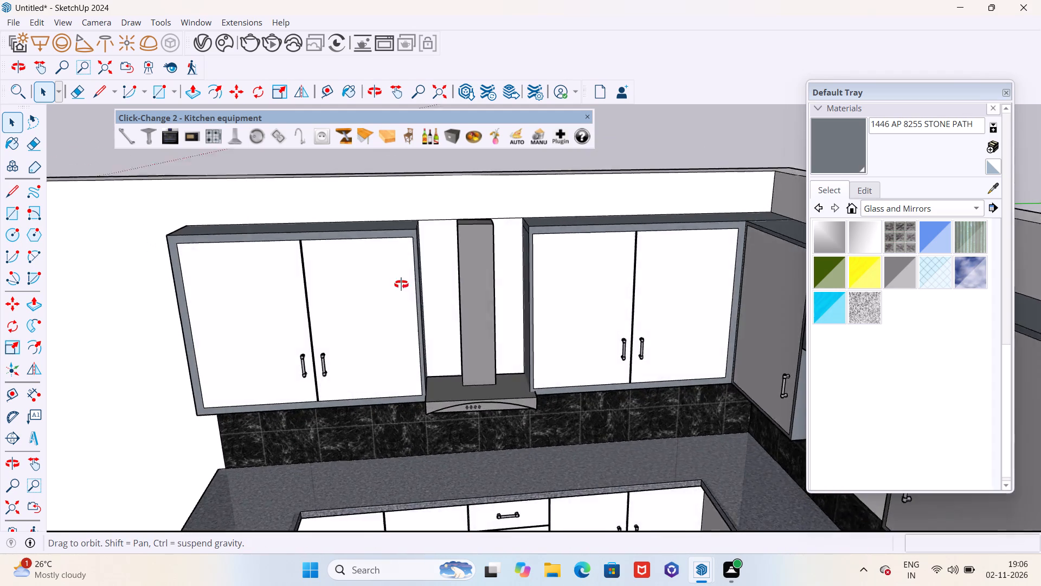
middle_click_drag(401, 284, 329, 335)
scroll(448, 275, "up", 5)
scroll(443, 277, "down", 5)
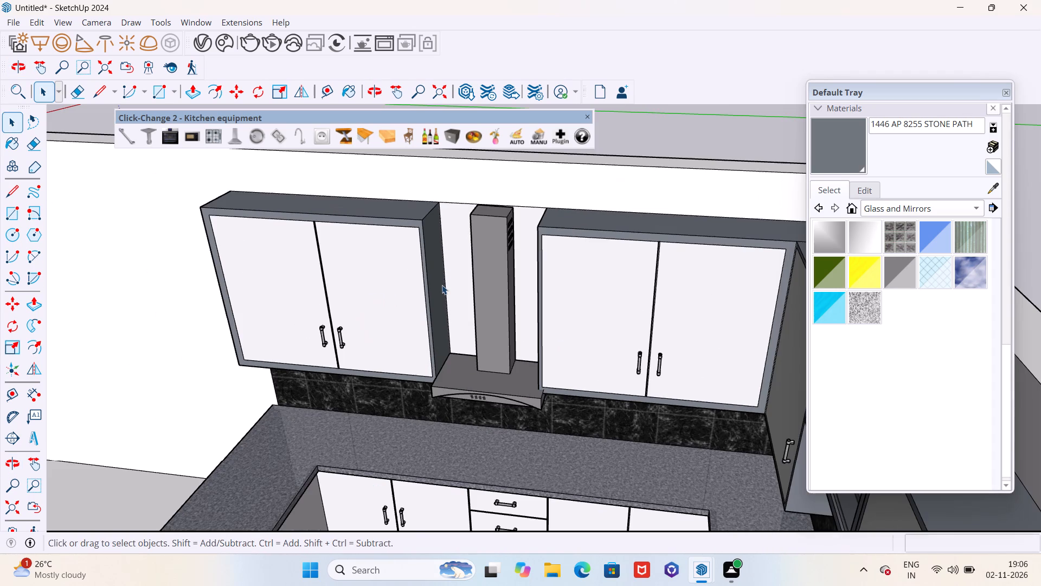
Draw a rectangle about 2' 5" wide and 1' 6" high between the cabinets' front top corners, covering the upper chimney.
key("r")
scroll(432, 249, "up", 2)
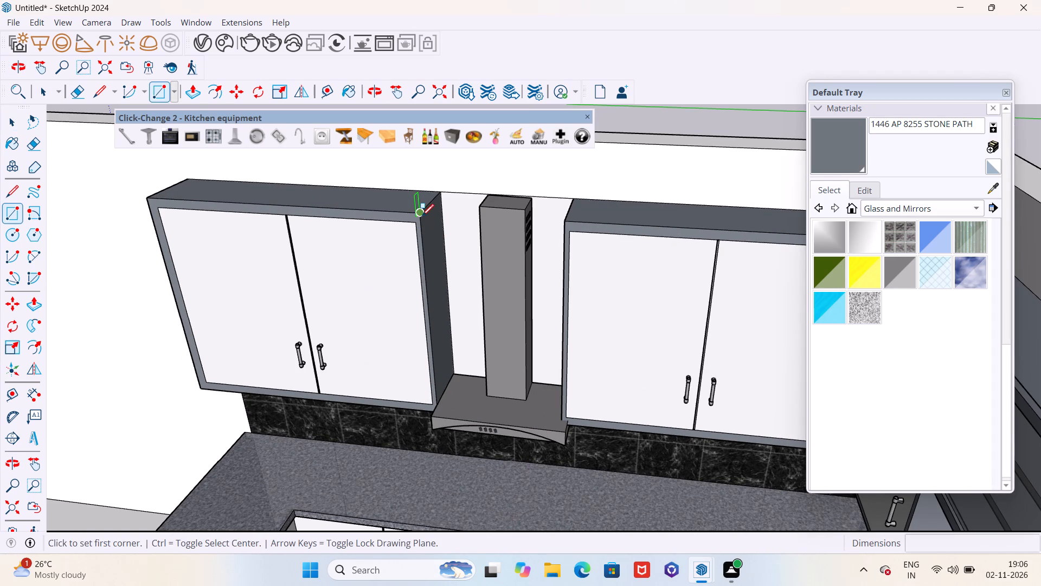
left_click(422, 216)
middle_click_drag(483, 294, 582, 264)
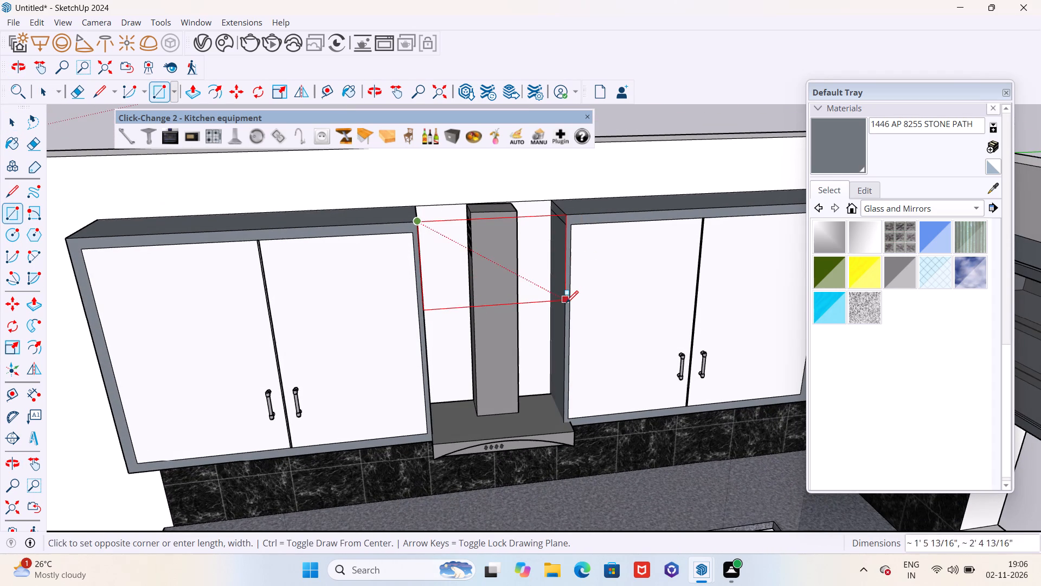
left_click(566, 307)
middle_click_drag(515, 315, 461, 394)
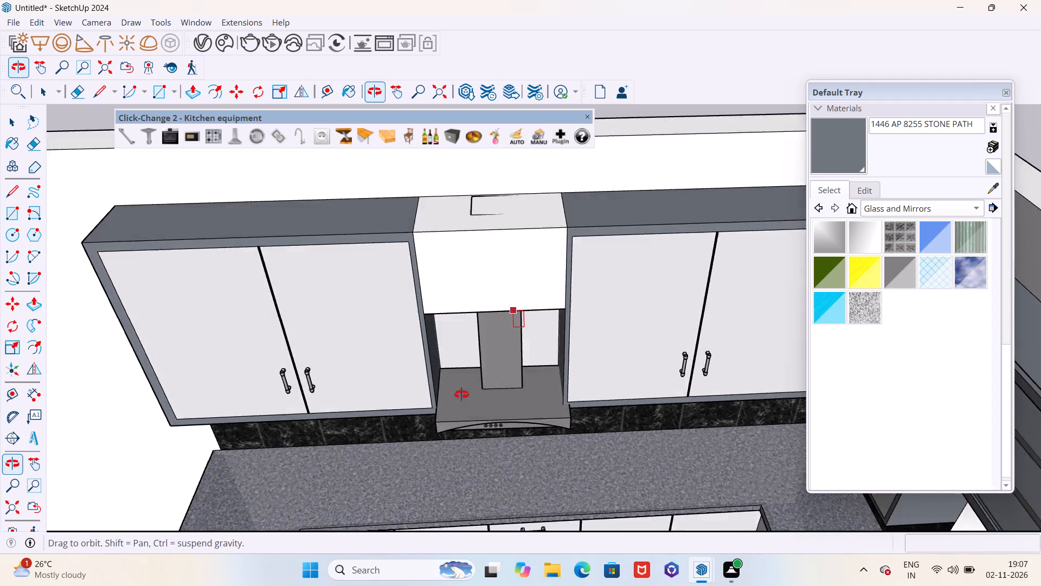
middle_click_drag(461, 394, 520, 260)
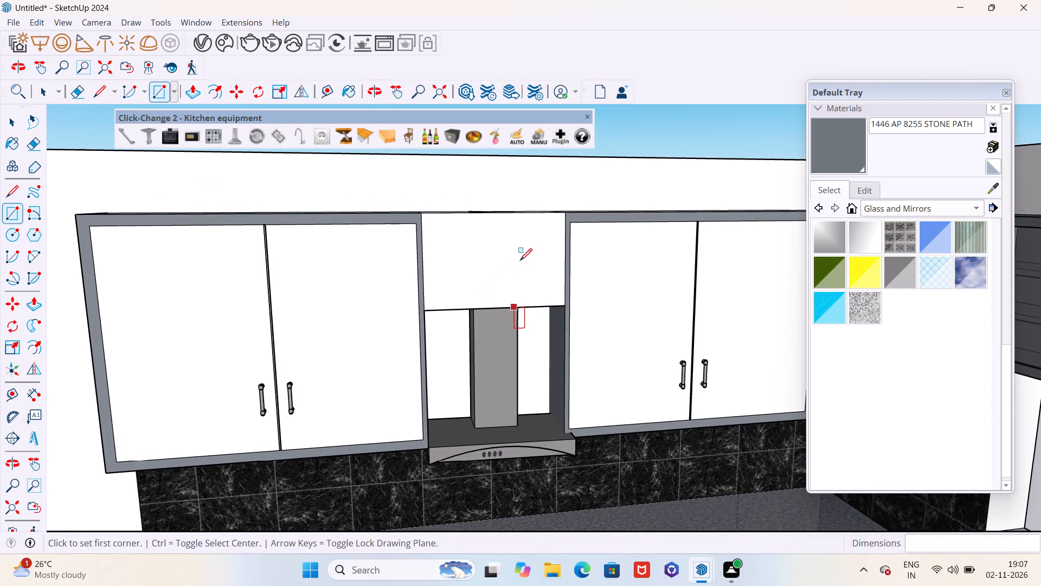
Offset the edges of the panel covering the upper chimney inward by 1" to form a frame.
middle_click_drag(478, 321, 462, 90)
scroll(440, 305, "up", 5)
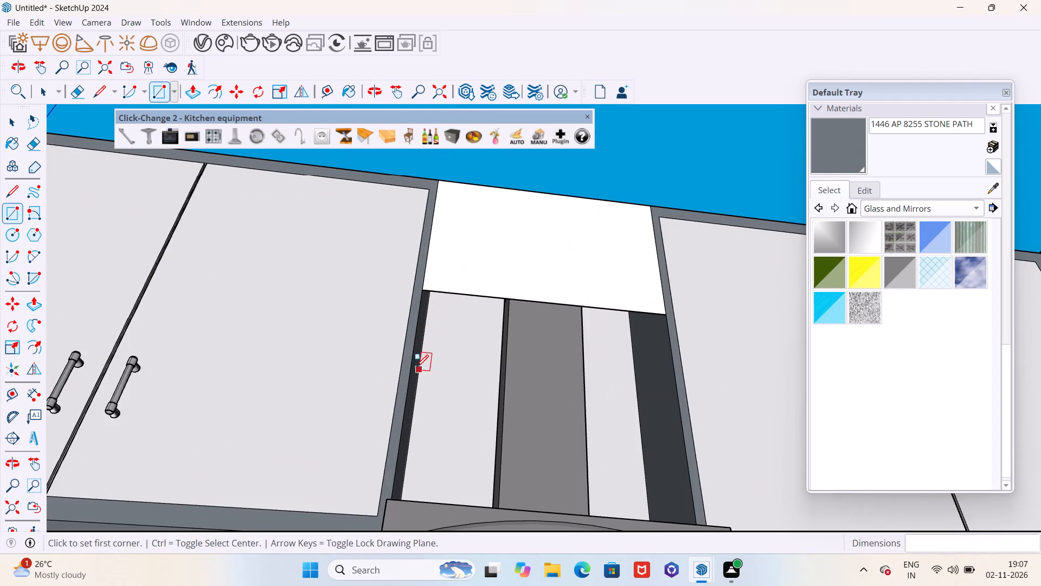
middle_click_drag(410, 360, 401, 356)
scroll(441, 307, "up", 8)
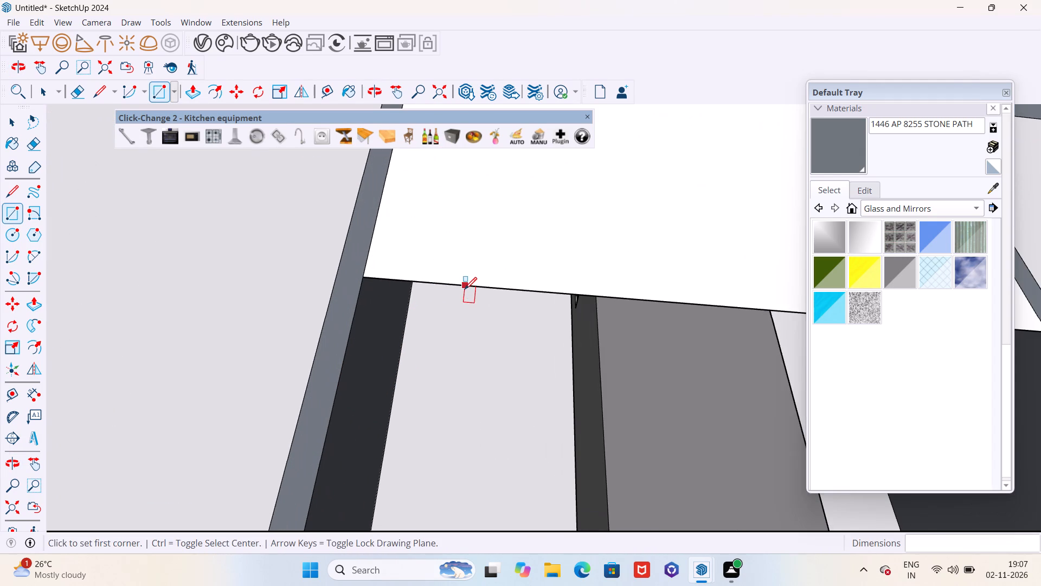
scroll(448, 301, "down", 13)
middle_click_drag(445, 309, 423, 482)
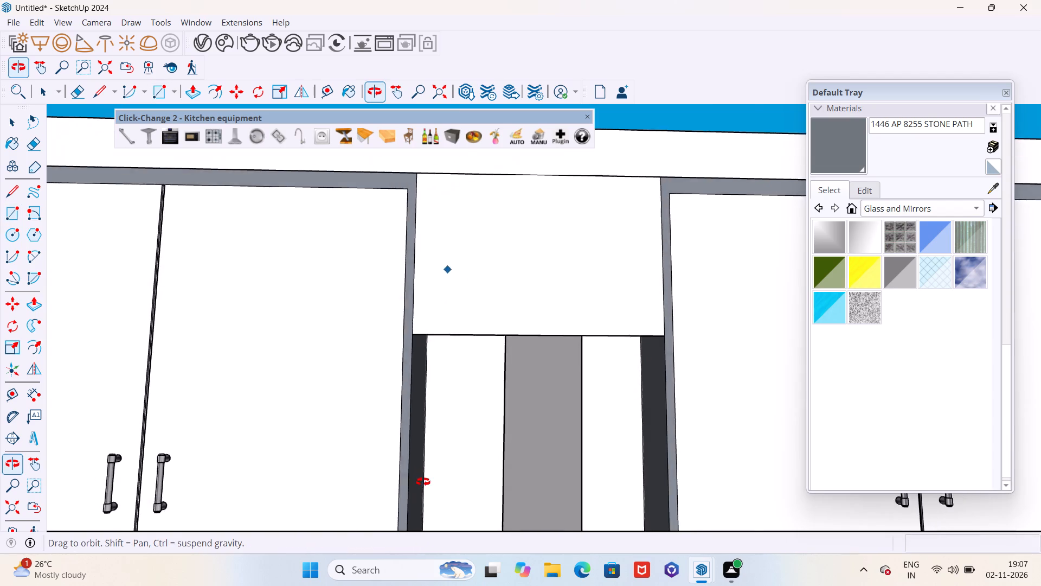
middle_click_drag(423, 482, 421, 485)
scroll(417, 475, "down", 4)
key("space")
middle_click_drag(429, 343, 428, 397)
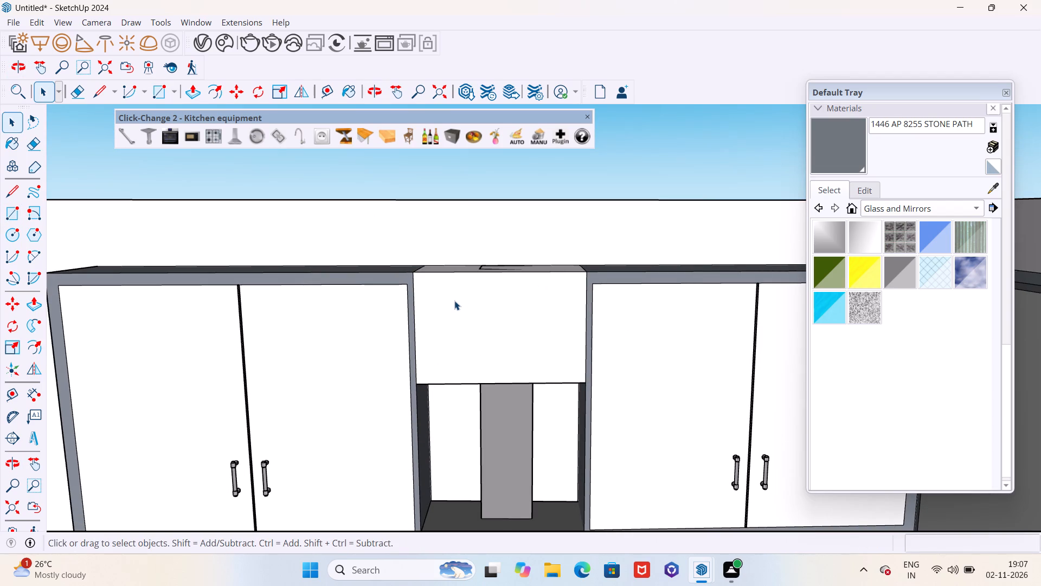
key("f")
left_click(444, 315)
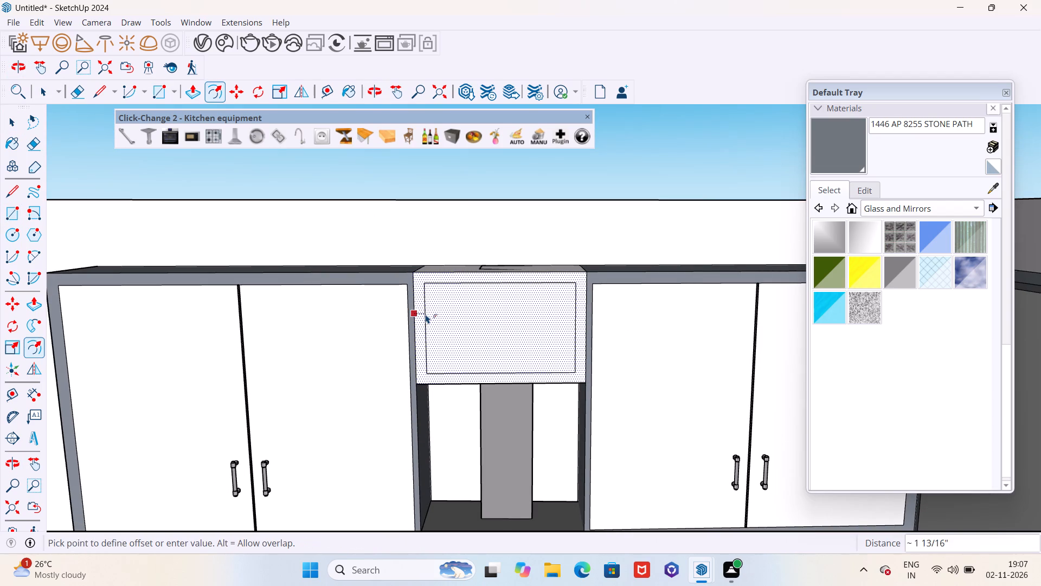
type("1\"")
key("Return")
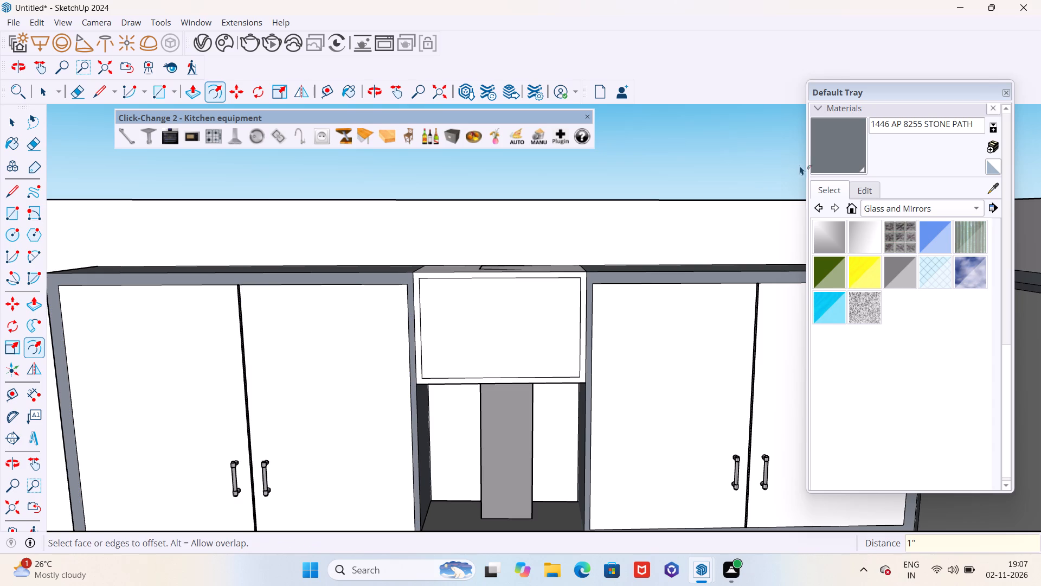
Paint the panel's 1" frame and the bay's top face with 1446 AP 8255 STONE PATH.
left_click(836, 149)
scroll(466, 289, "up", 4)
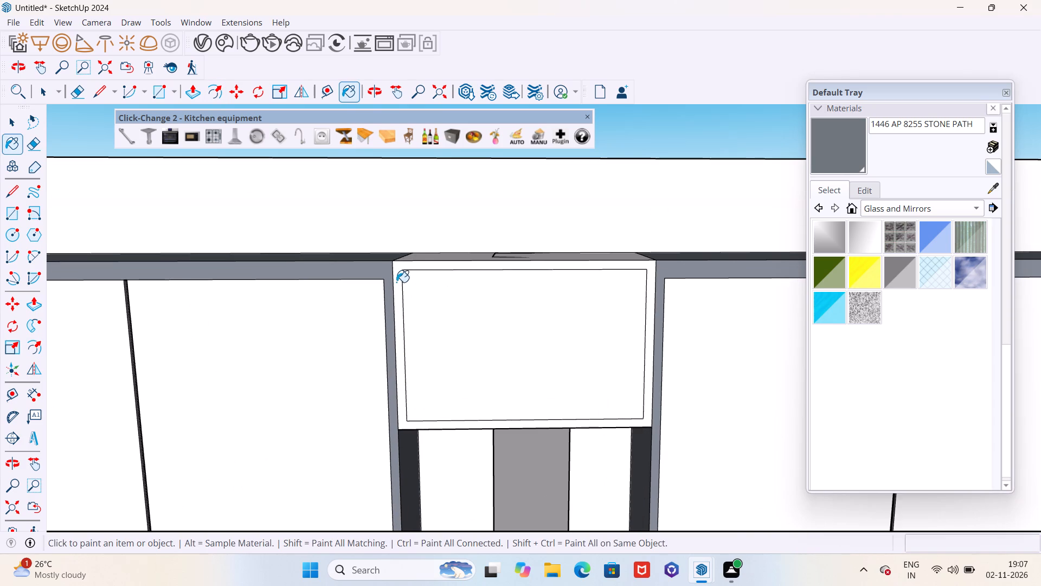
left_click(396, 282)
left_click(422, 256)
middle_click_drag(458, 260, 419, 460)
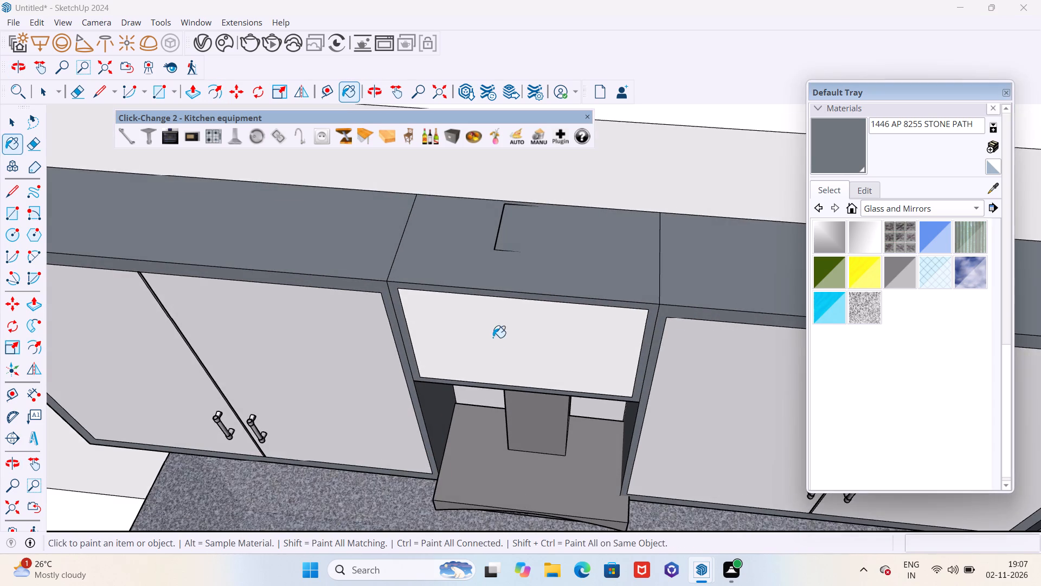
Sample AP K091 Frozen Zanskar from the adjacent wall cabinet door and paint the inner panel above the hood with it.
scroll(493, 337, "down", 6)
middle_click_drag(460, 413, 495, 287)
scroll(511, 348, "down", 3)
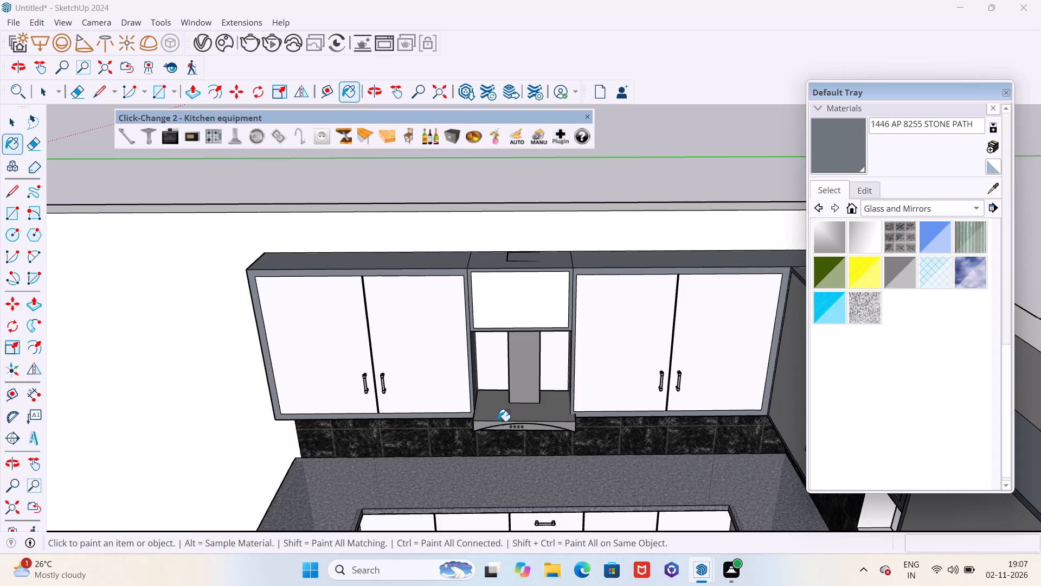
middle_click_drag(501, 417, 524, 359)
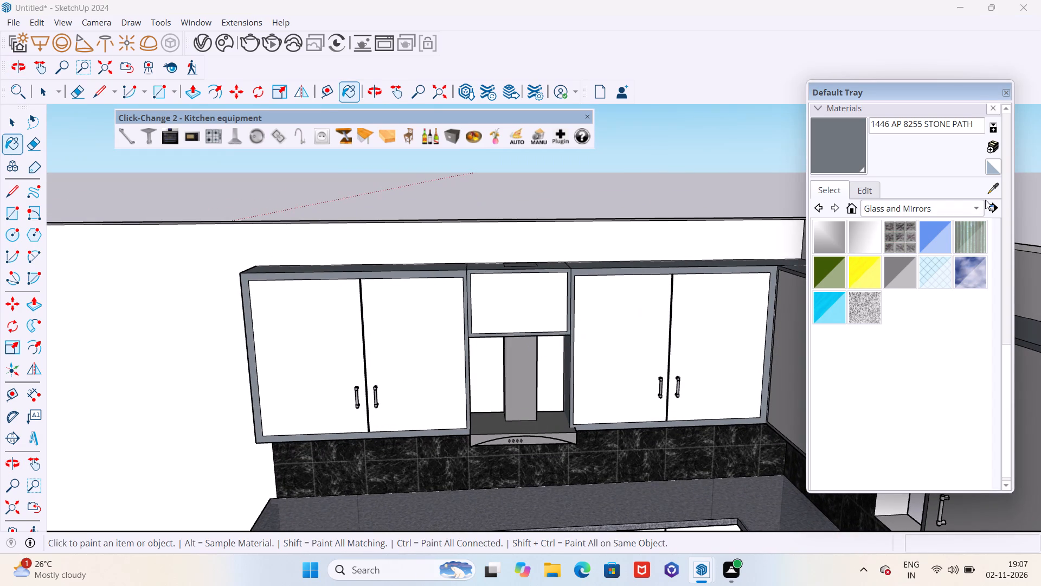
left_click(993, 186)
left_click(708, 322)
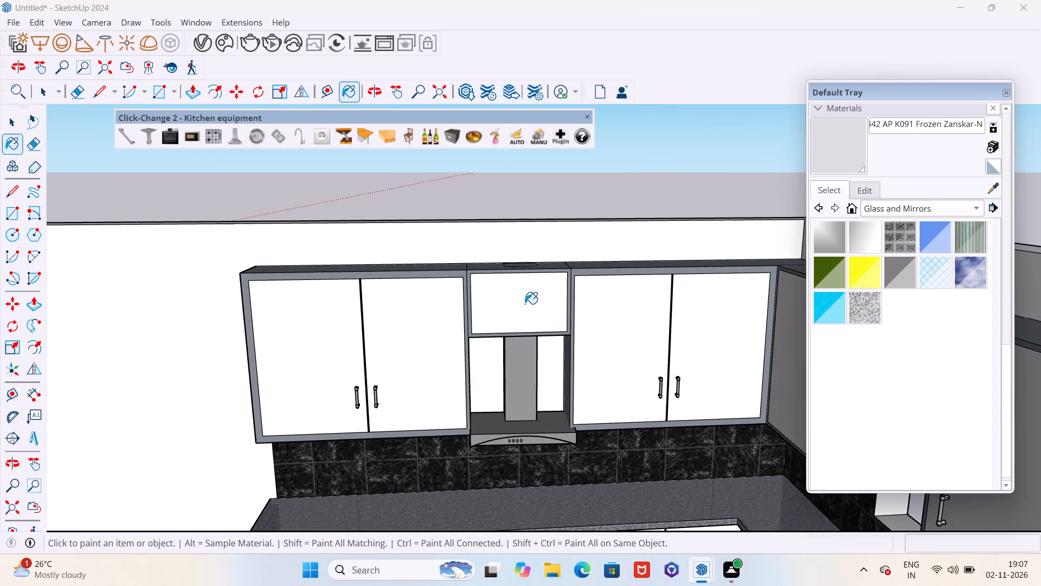
left_click(525, 304)
Examine the enclosed hood bay and the whole kitchen from several sides for surfaces still missing a material.
middle_click_drag(517, 340, 696, 362)
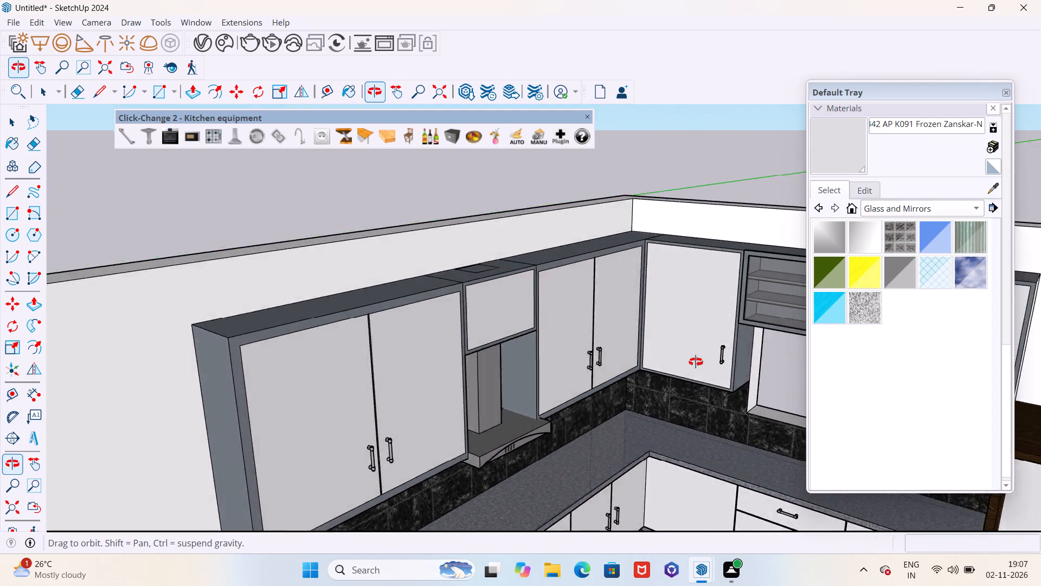
middle_click_drag(696, 362, 458, 399)
scroll(512, 386, "down", 6)
middle_click_drag(357, 410, 497, 410)
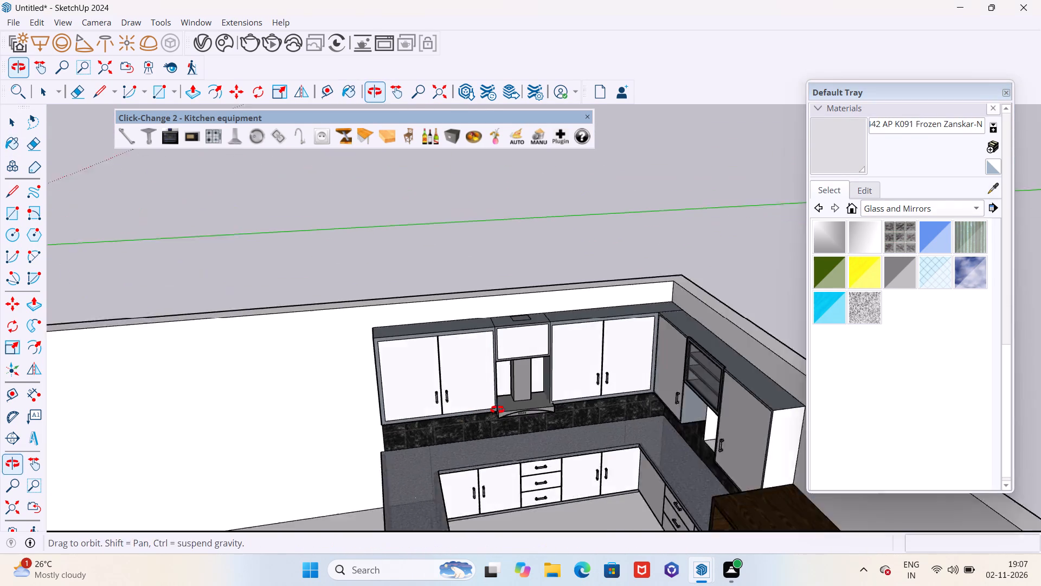
middle_click_drag(497, 410, 530, 409)
scroll(561, 395, "down", 5)
key("space")
middle_click_drag(404, 428, 481, 495)
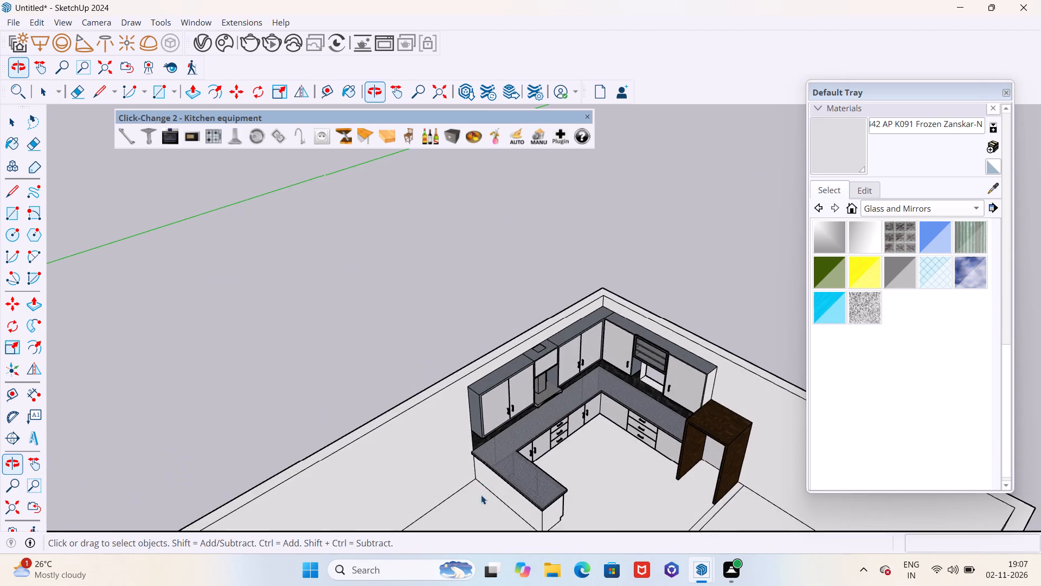
middle_click_drag(481, 495, 479, 497)
scroll(538, 487, "up", 12)
scroll(445, 319, "down", 6)
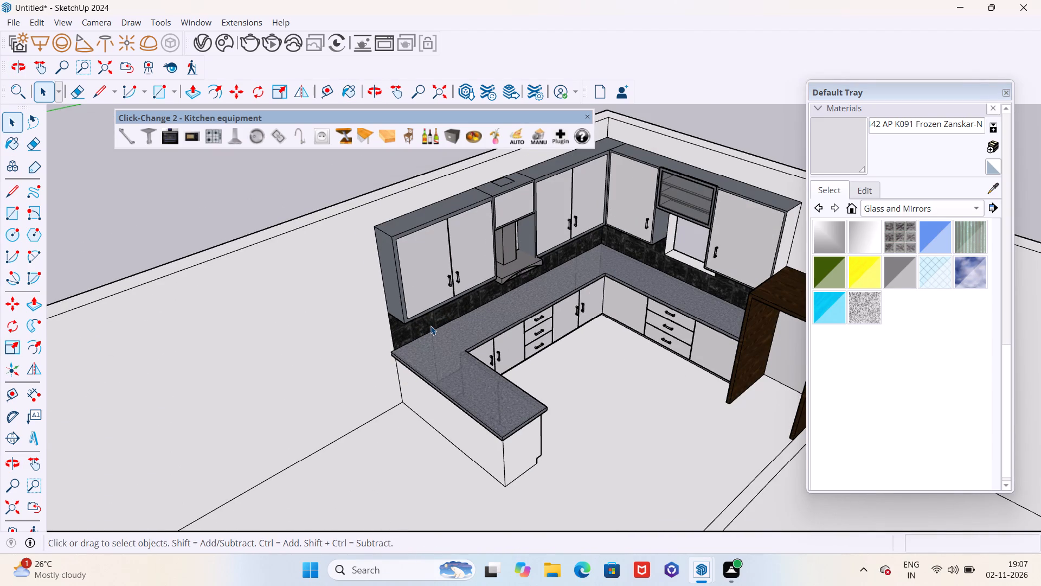
scroll(468, 364, "down", 1)
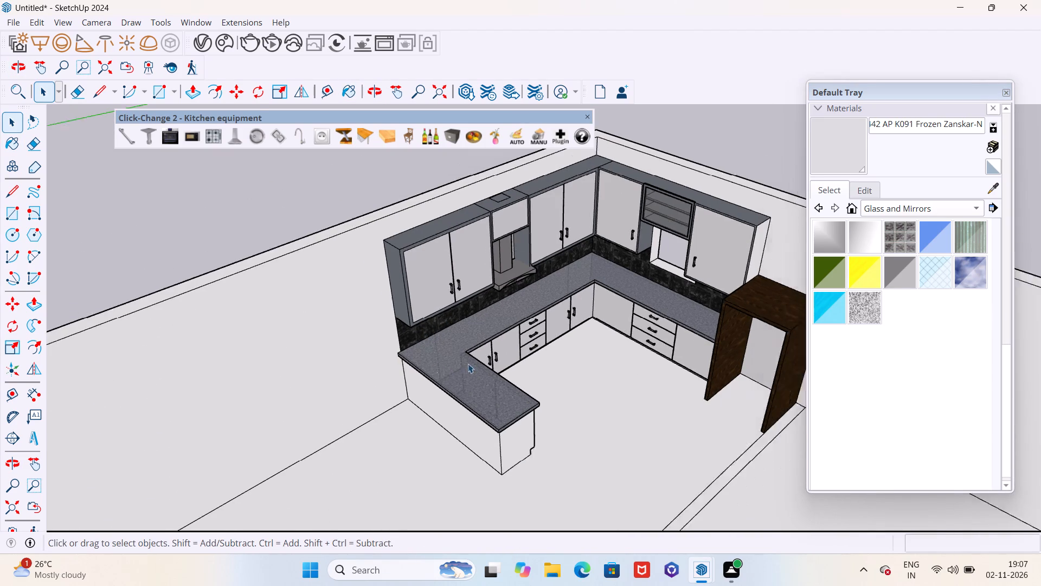
scroll(468, 364, "down", 2)
middle_click_drag(474, 343, 568, 263)
scroll(570, 294, "up", 4)
middle_click_drag(569, 298, 562, 300)
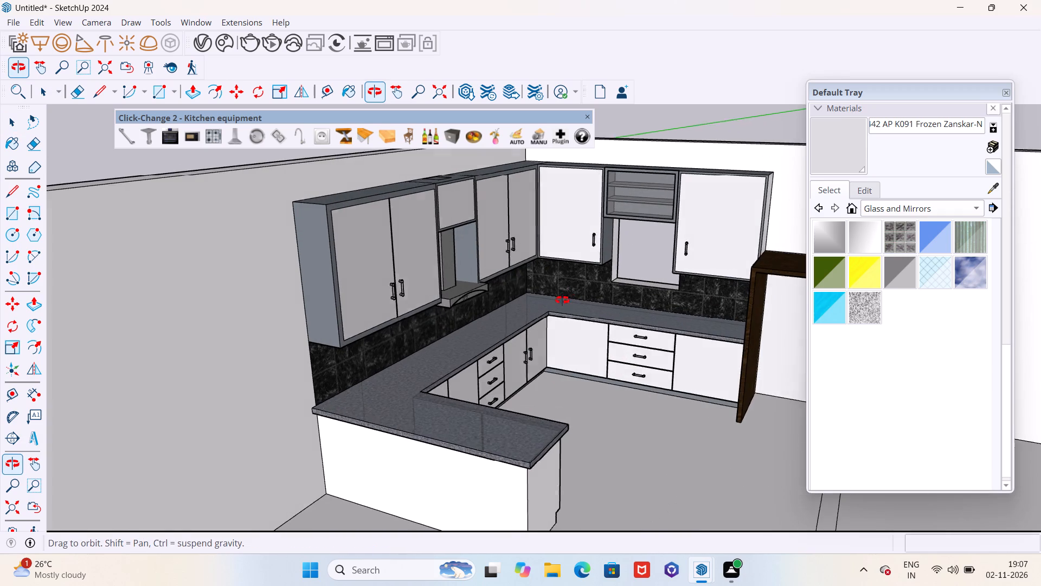
middle_click_drag(562, 300, 504, 314)
scroll(657, 278, "up", 4)
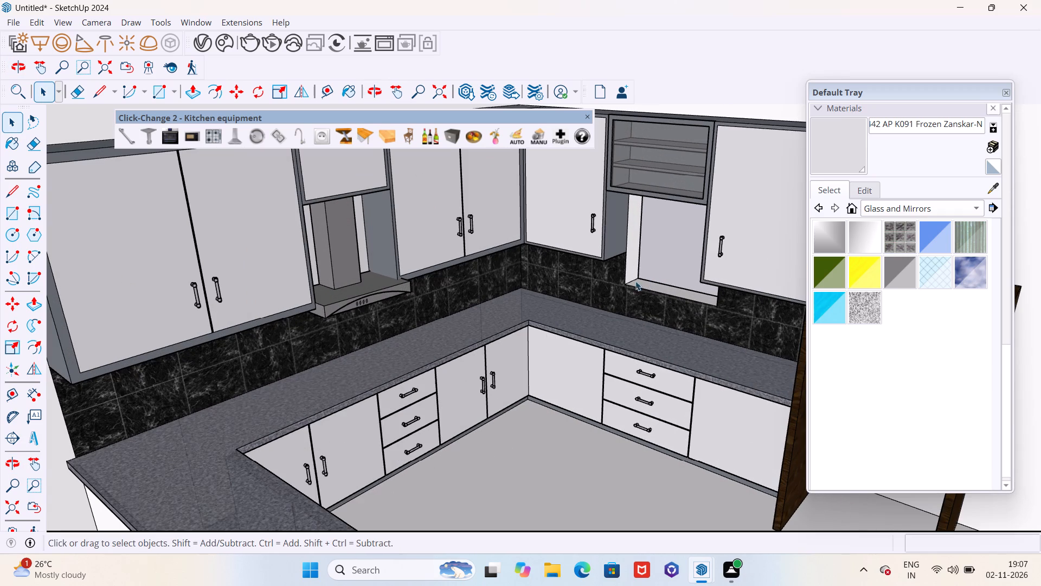
Sample Tiles Marble Black 01 160cm from the backsplash and paint the window recess's corner-side face and sill with it.
middle_click_drag(624, 286, 592, 296)
scroll(642, 290, "up", 3)
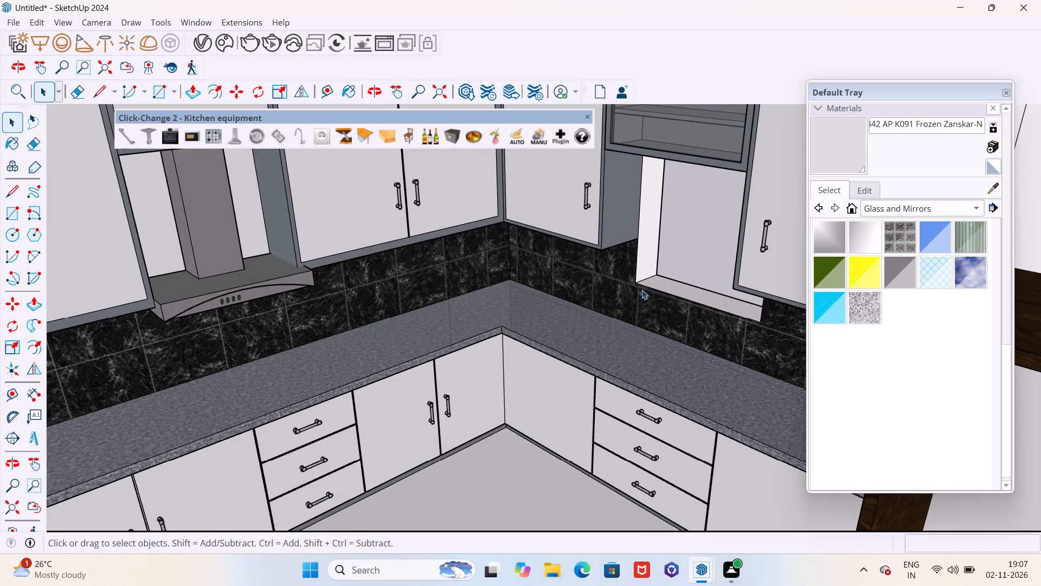
middle_click_drag(642, 290, 638, 301)
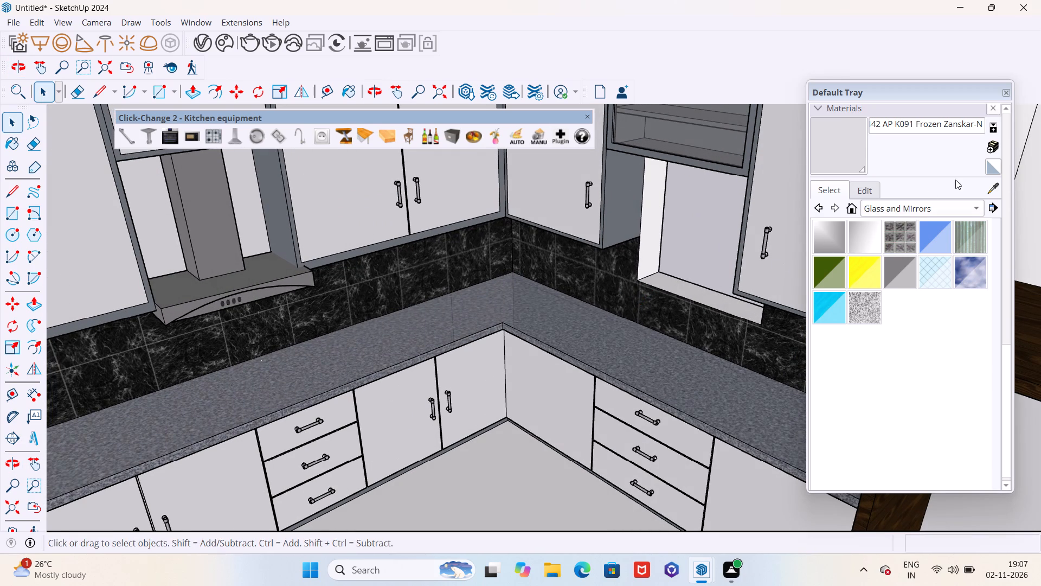
left_click(991, 187)
left_click(614, 294)
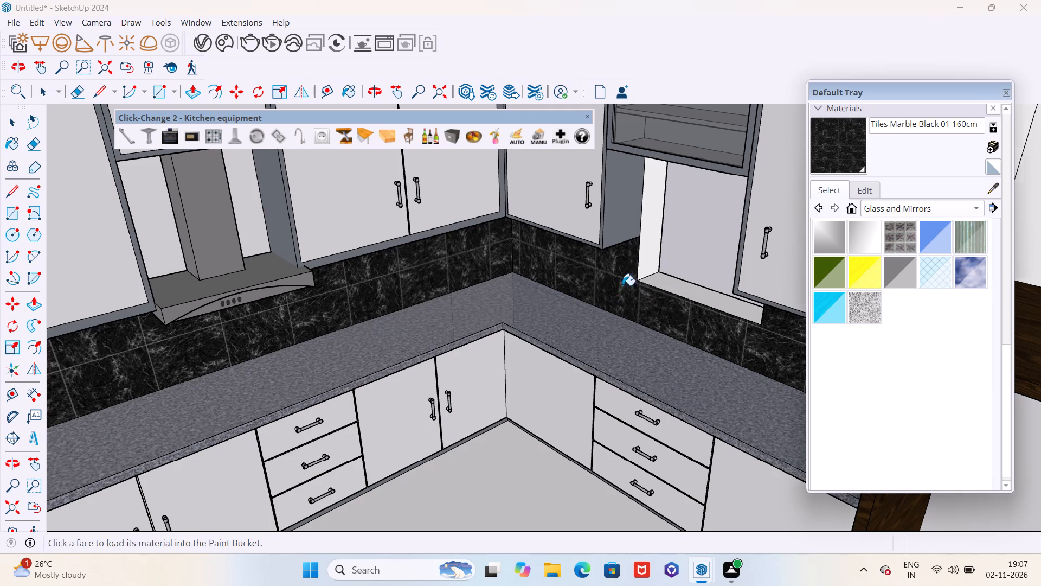
scroll(650, 255, "up", 5)
left_click(650, 255)
left_click(667, 300)
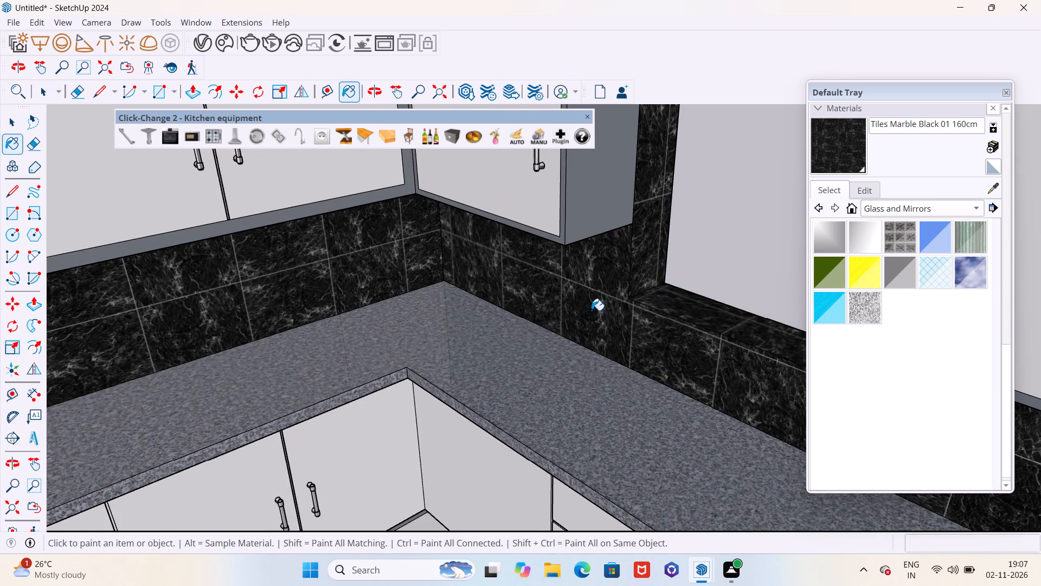
Paint the window recess's opposite side face, nearest the dark wood unit, with Tiles Marble Black 01 160cm.
scroll(573, 318, "down", 10)
middle_click_drag(563, 335, 806, 299)
scroll(634, 315, "up", 3)
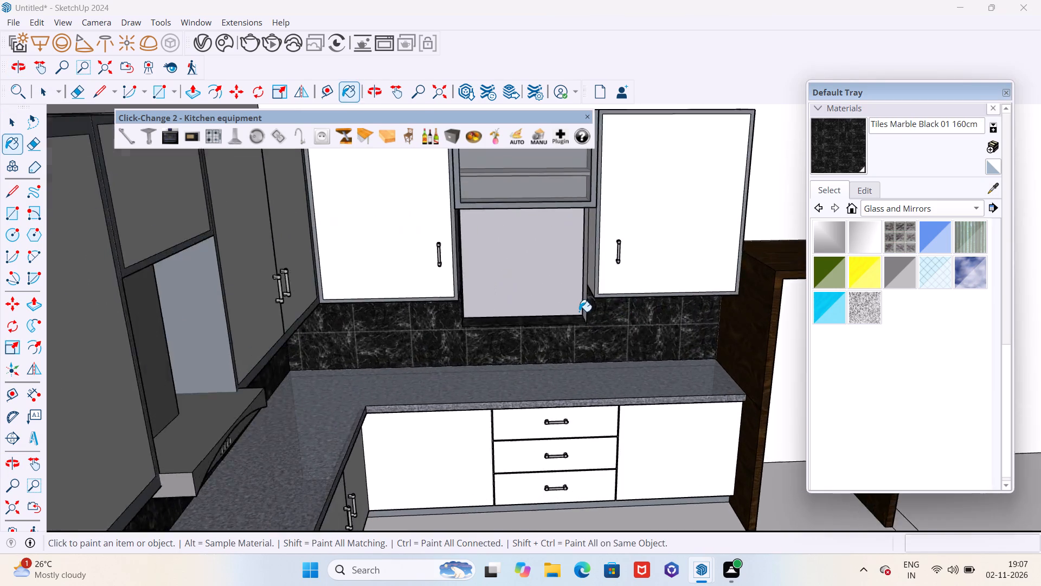
scroll(579, 311, "up", 2)
scroll(579, 311, "down", 1)
scroll(579, 311, "up", 11)
left_click(602, 301)
Examine the whole kitchen with the tiled window recess from farther away.
scroll(572, 338, "down", 11)
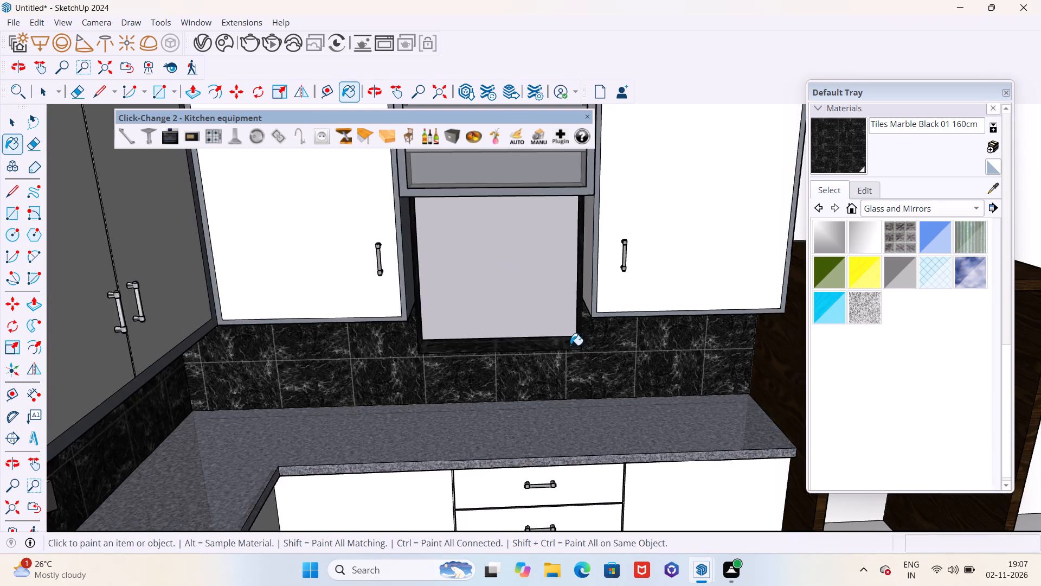
middle_click_drag(568, 350, 455, 386)
scroll(452, 365, "down", 13)
middle_click_drag(469, 378, 422, 370)
key("space")
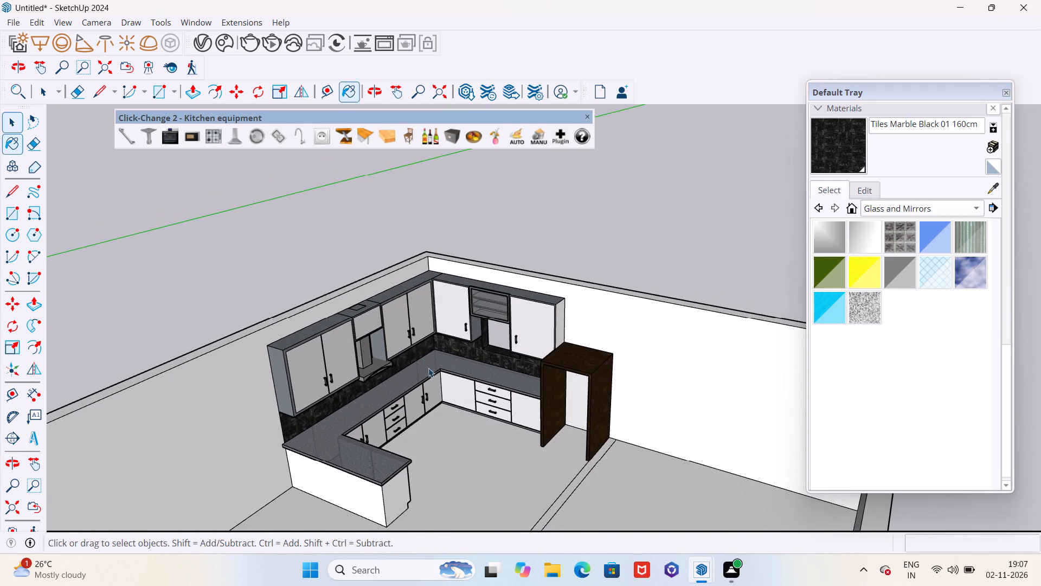
middle_click_drag(455, 362, 410, 323)
scroll(400, 376, "up", 5)
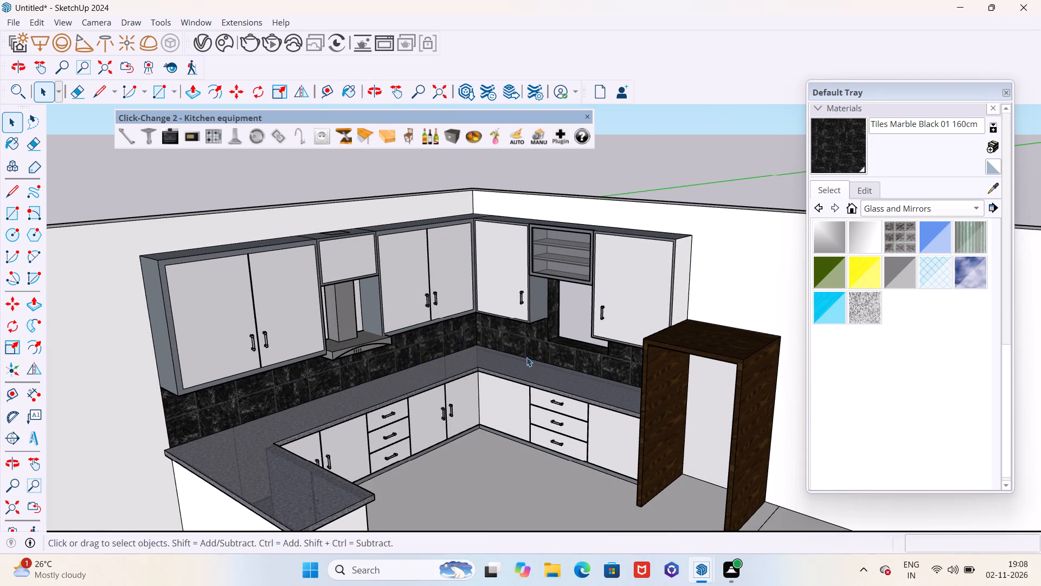
scroll(534, 343, "down", 3)
middle_click_drag(532, 345, 539, 375)
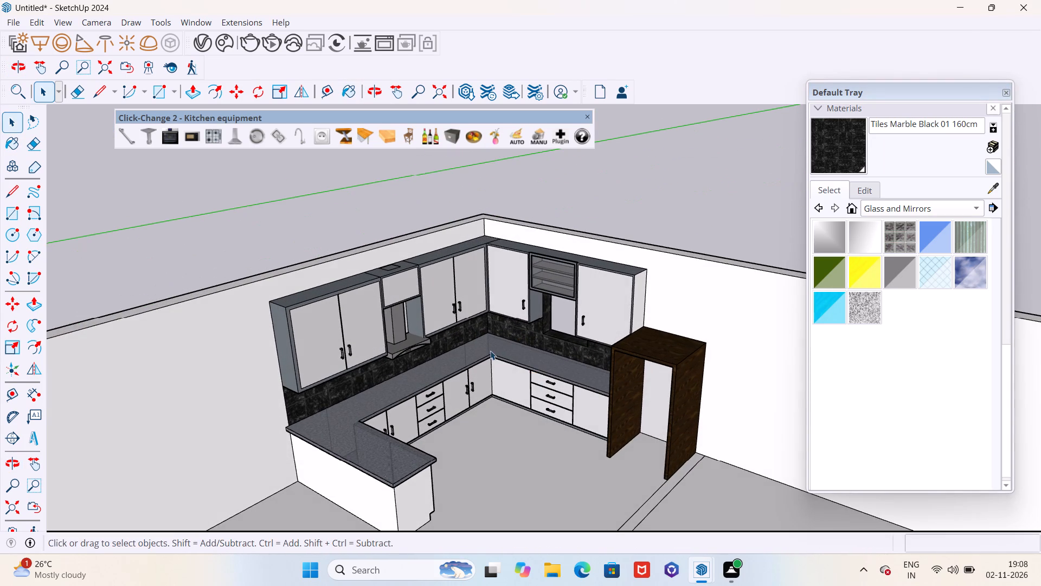
Insert a four-burner hob on the countertop beneath the extractor hood, above the drawer unit.
left_click(209, 138)
middle_click_drag(361, 335, 256, 448)
scroll(477, 335, "up", 5)
scroll(409, 328, "up", 5)
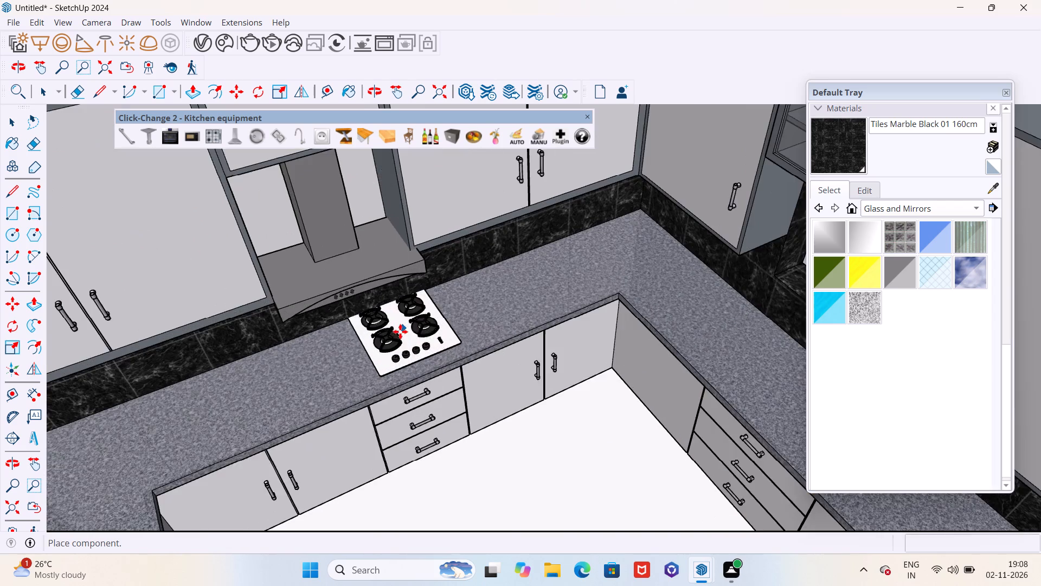
scroll(381, 342, "up", 4)
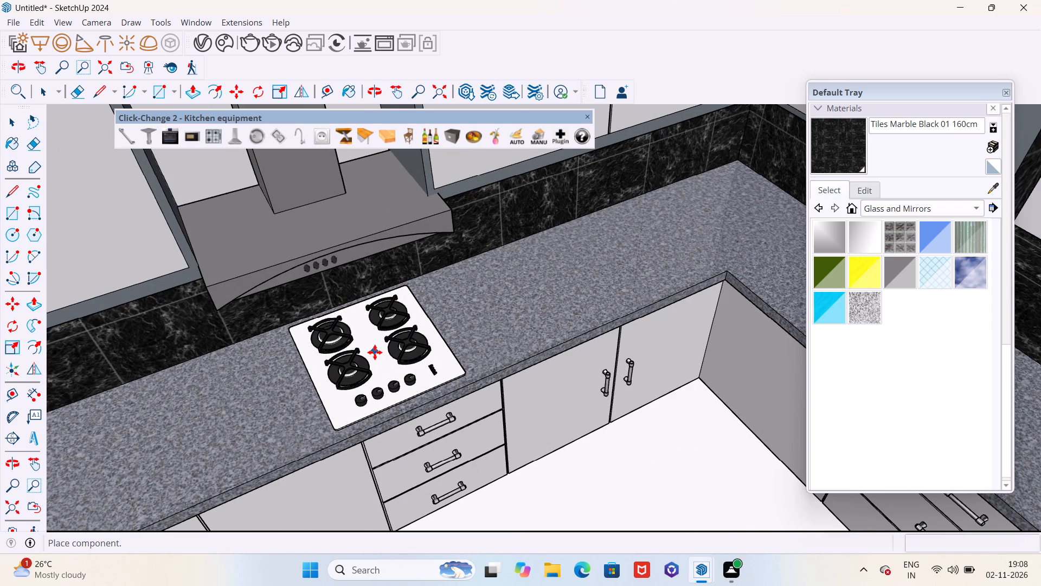
left_click(375, 352)
Compare the available gas and induction hob models in place on the countertop beneath the hood.
middle_click_drag(387, 384, 389, 289)
scroll(339, 390, "up", 5)
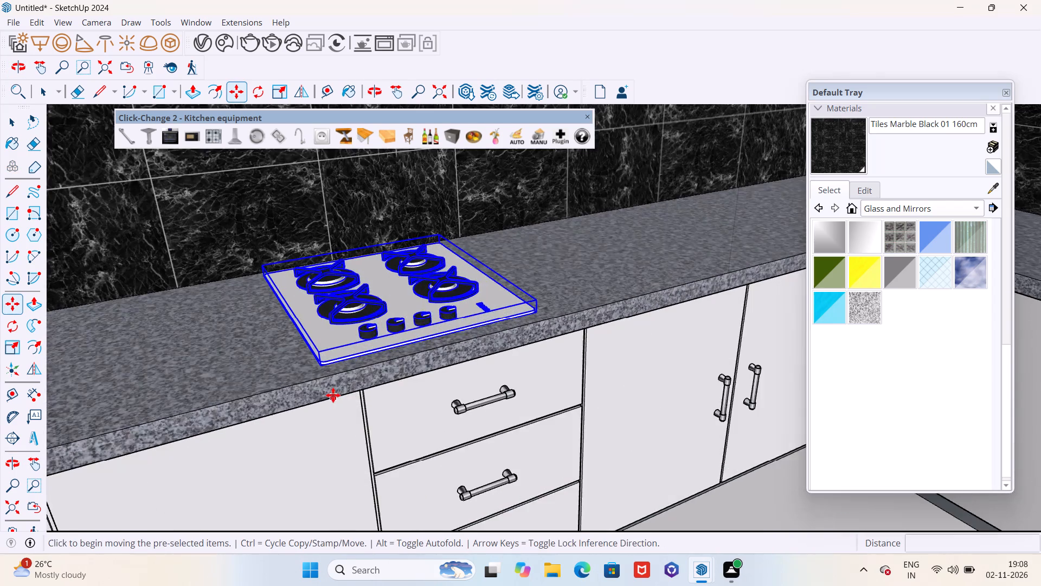
scroll(333, 395, "up", 1)
middle_click_drag(338, 378, 313, 414)
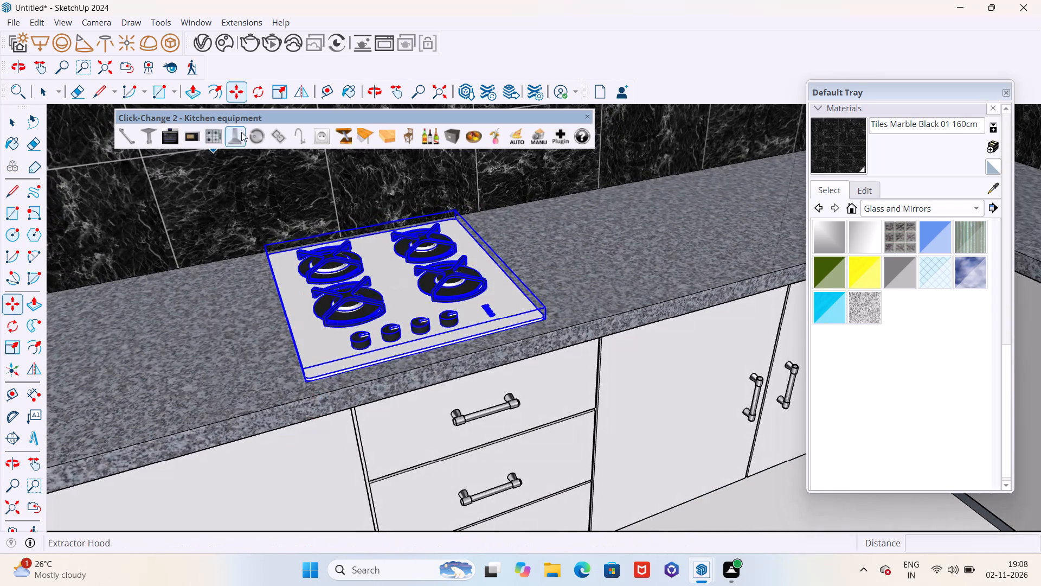
left_click(217, 135)
left_click(217, 135)
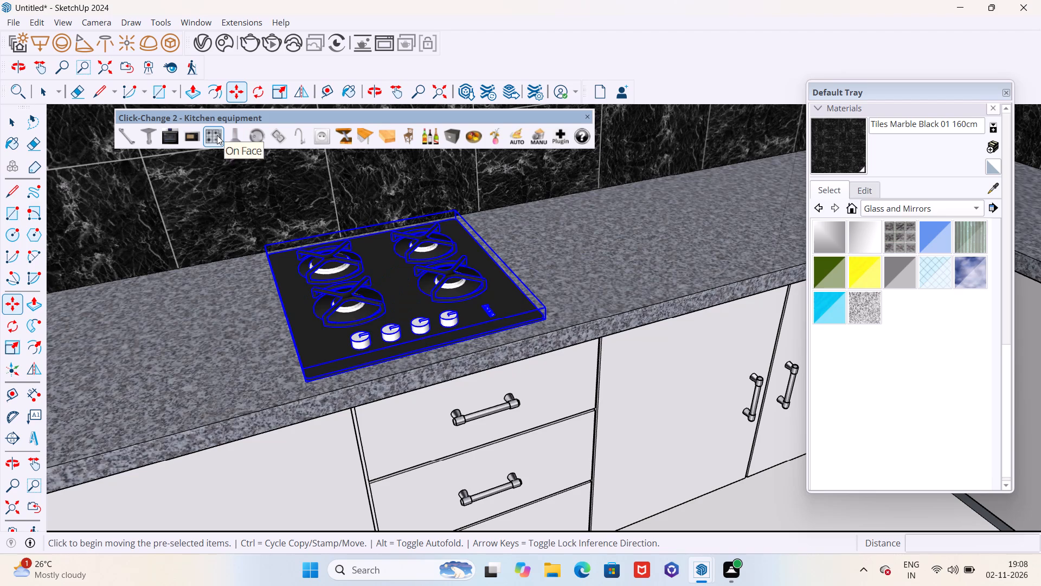
left_click(217, 135)
left_click(217, 135)
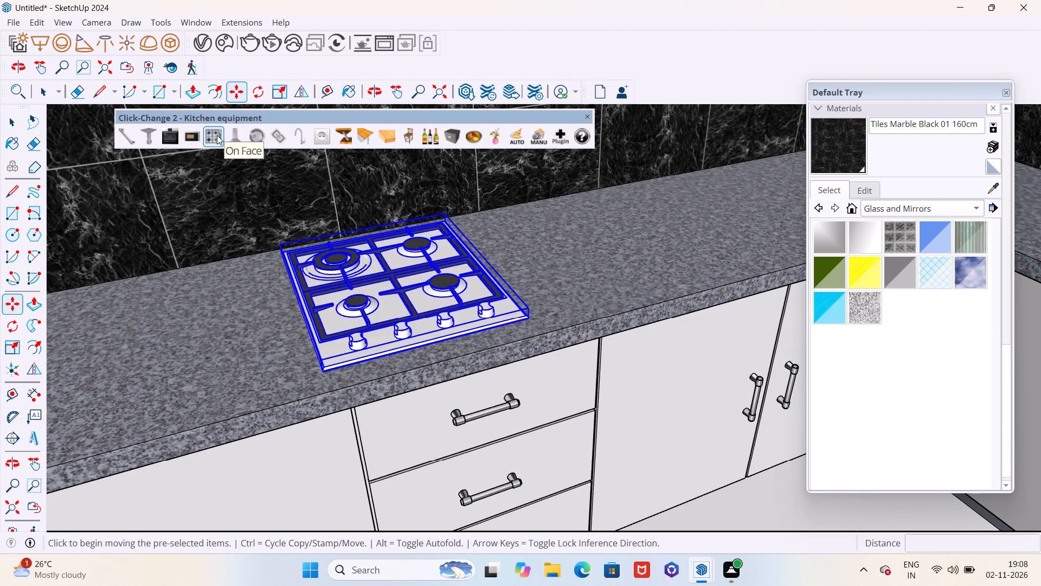
left_click(217, 135)
left_click(217, 135)
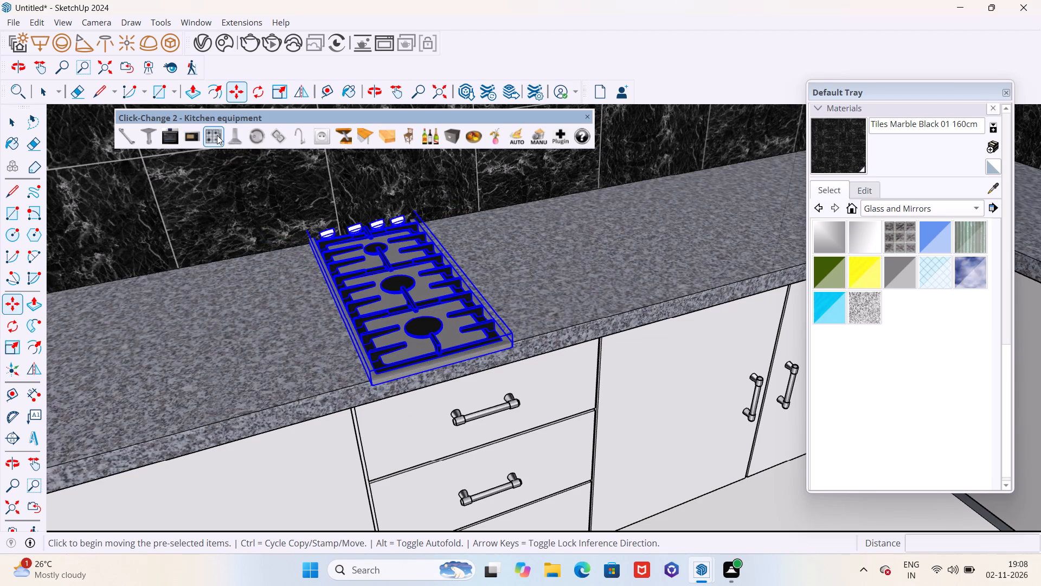
left_click(217, 135)
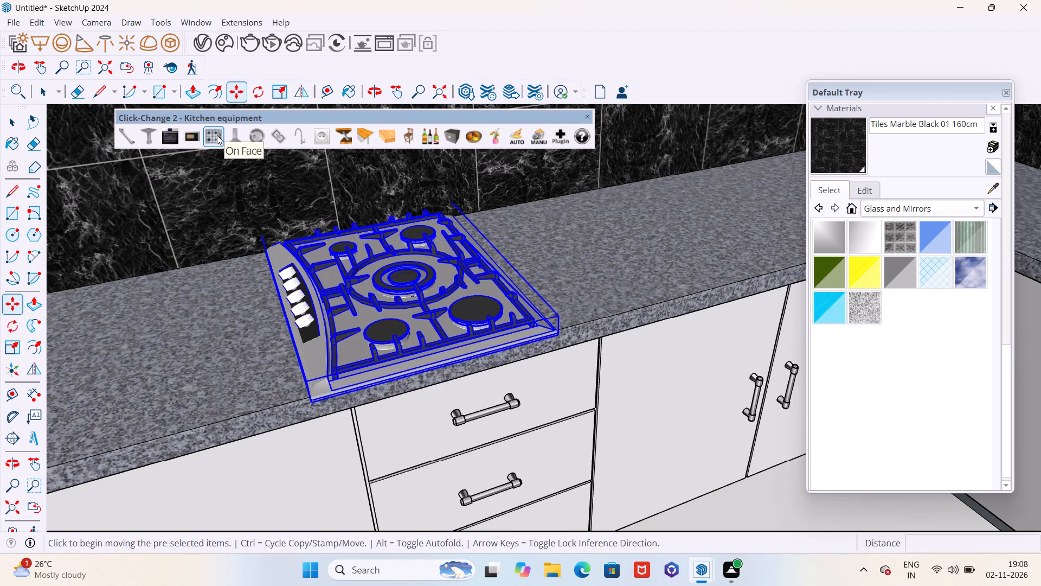
left_click(217, 135)
left_click(217, 135)
left_click(217, 135)
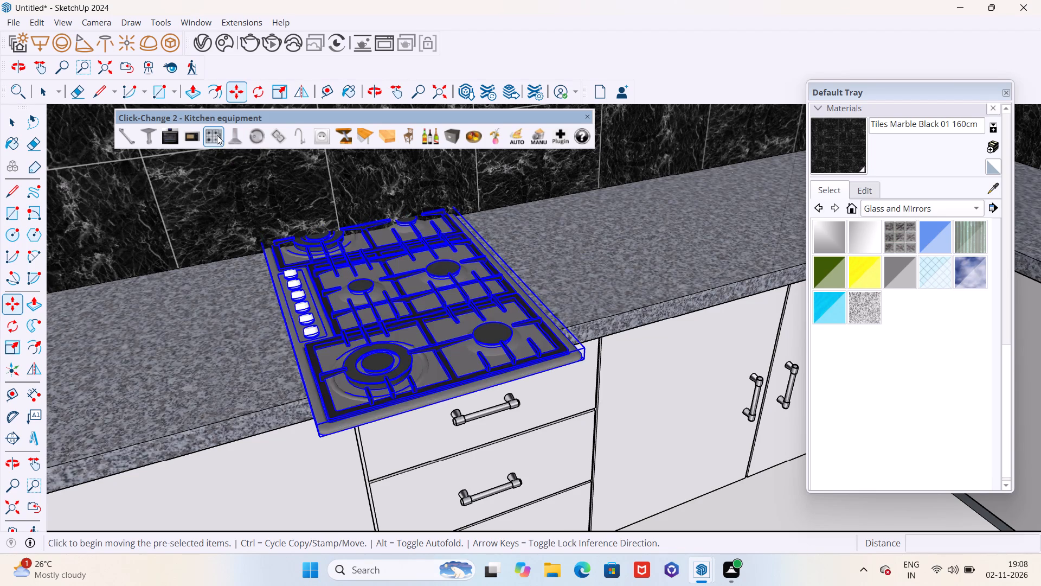
left_click(217, 135)
left_click(217, 135)
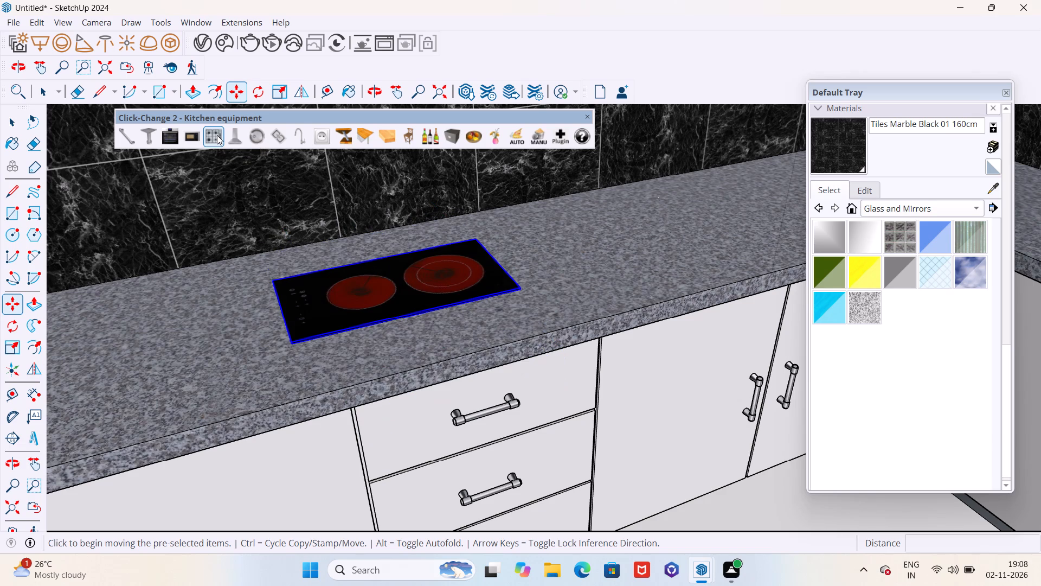
left_click(217, 135)
left_click(217, 135)
left_click(217, 135)
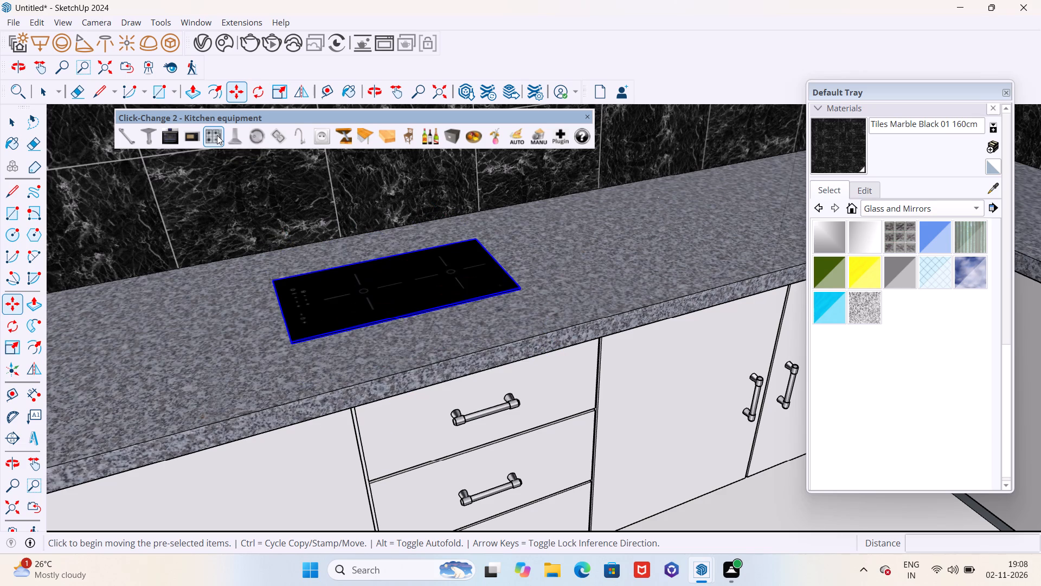
left_click(217, 135)
left_click(217, 135)
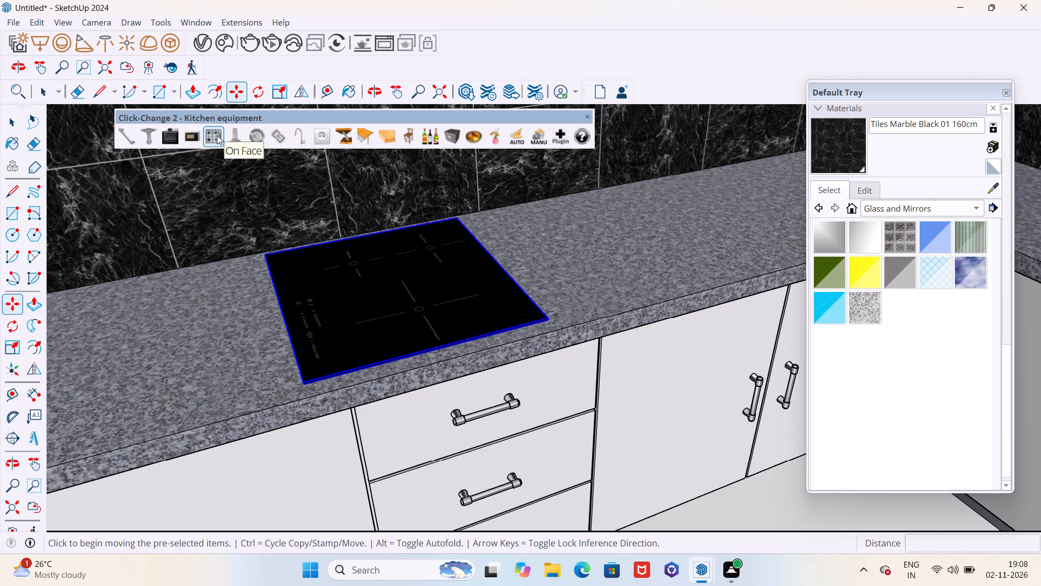
left_click(217, 135)
left_click(217, 135)
left_click(217, 135)
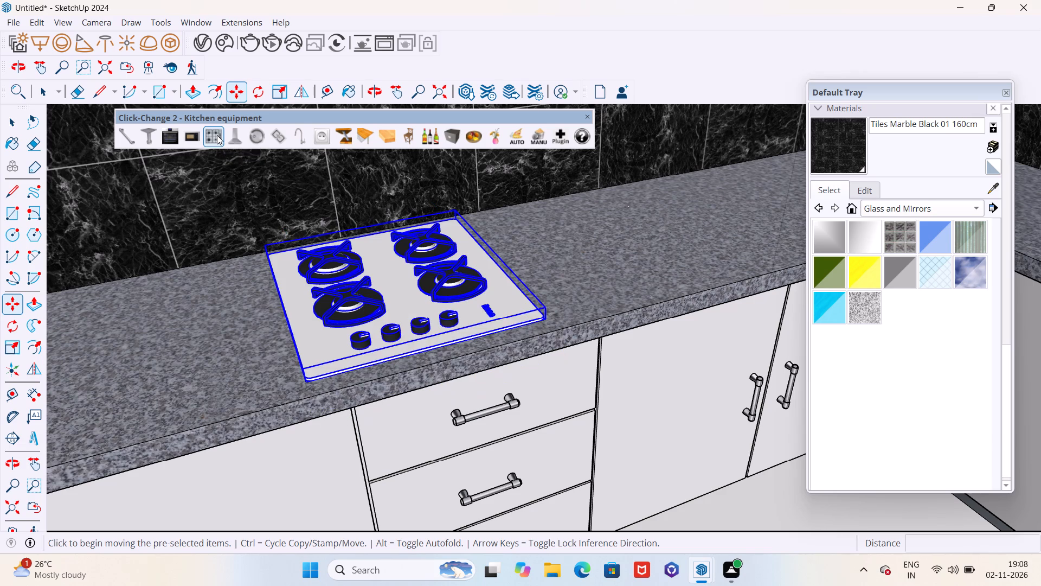
Replace the white four-burner hob with the black three-burner gas model.
left_click(217, 135)
left_click(217, 135)
left_click(217, 135)
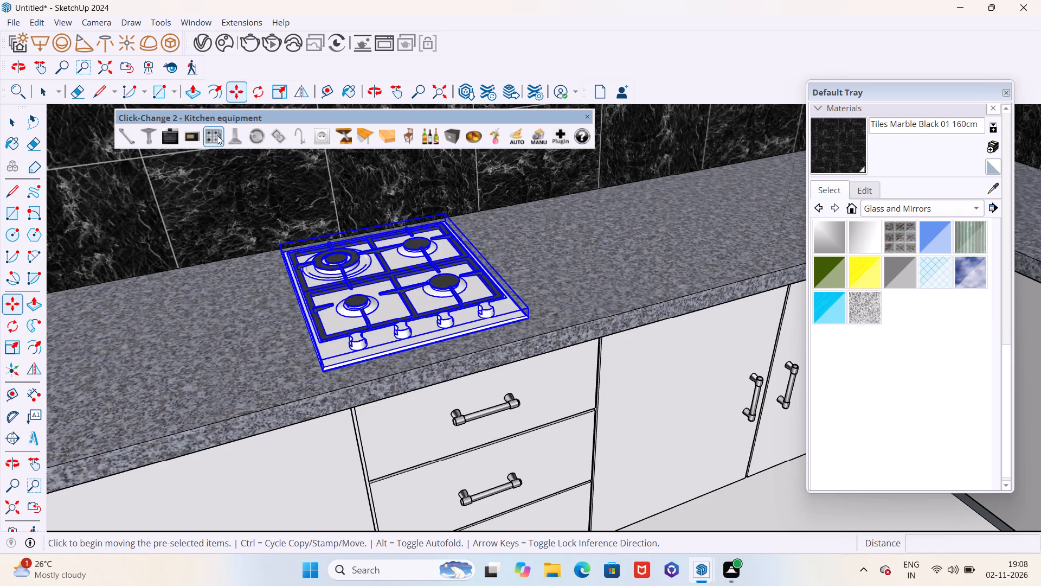
left_click(217, 135)
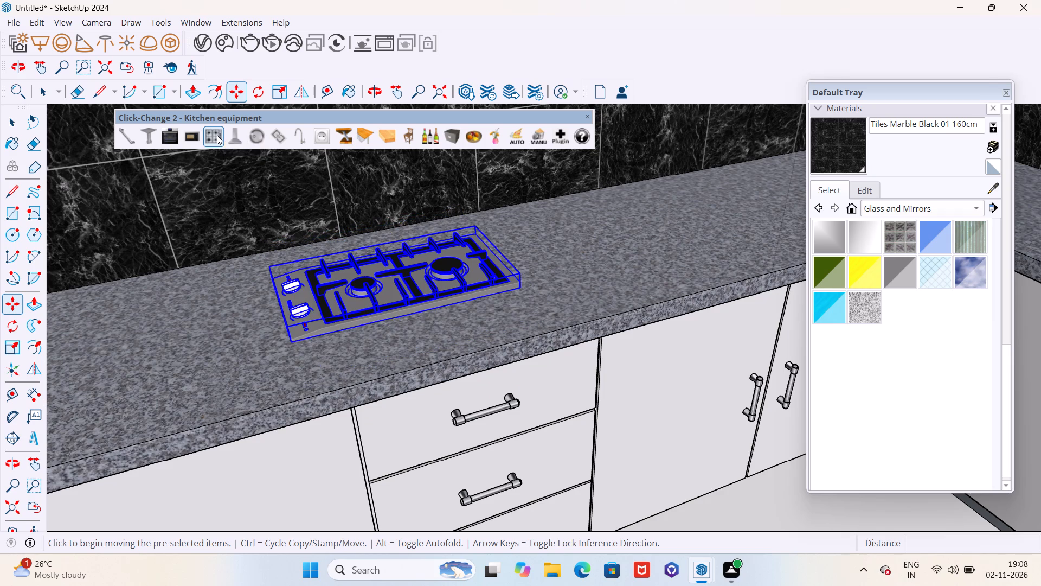
left_click(217, 135)
left_click(217, 135)
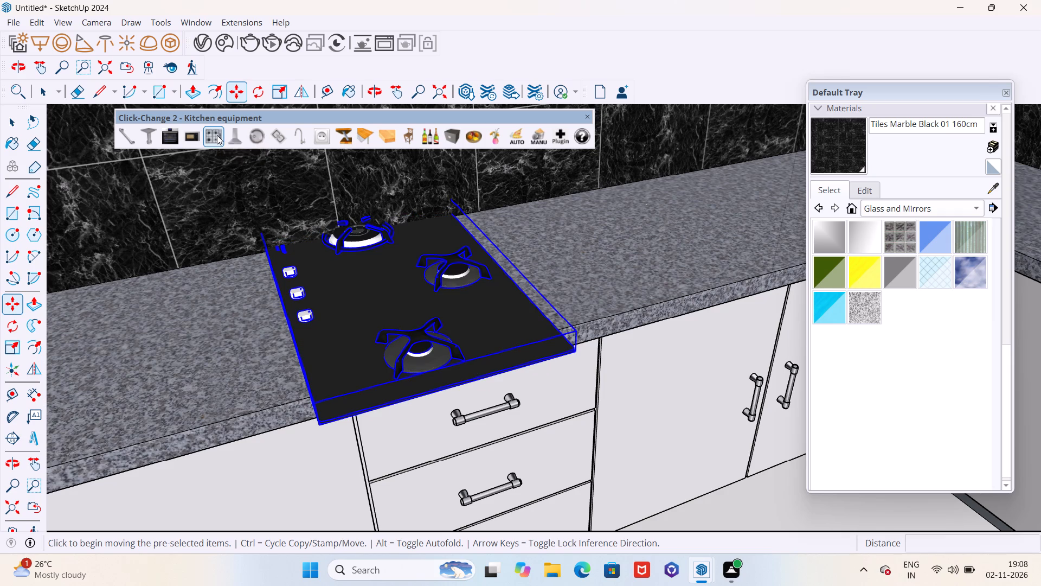
Rotate the black three-burner hob 90° flat on the countertop so its control knobs face the front edge.
scroll(368, 188, "down", 5)
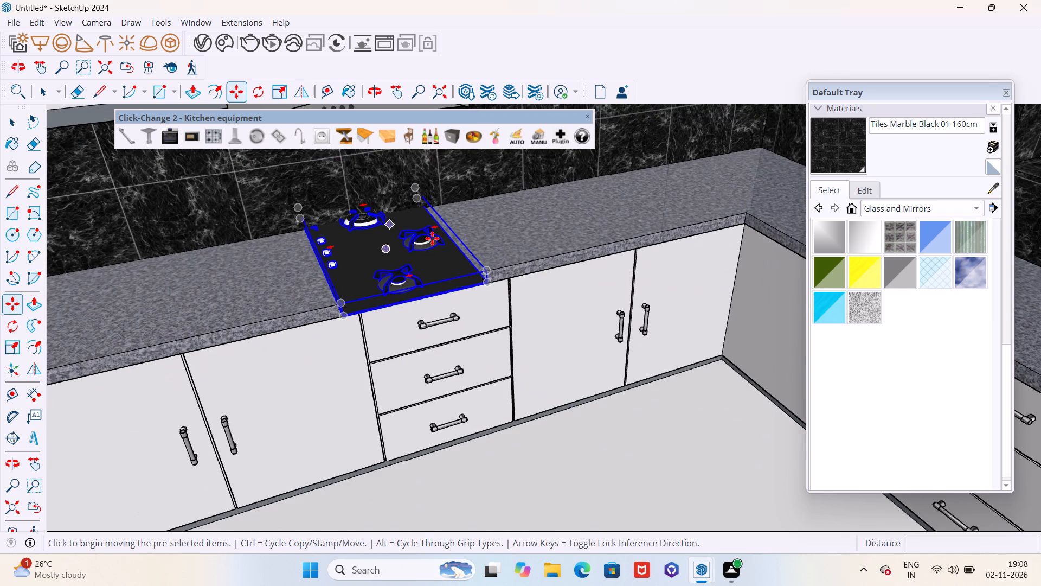
key("q")
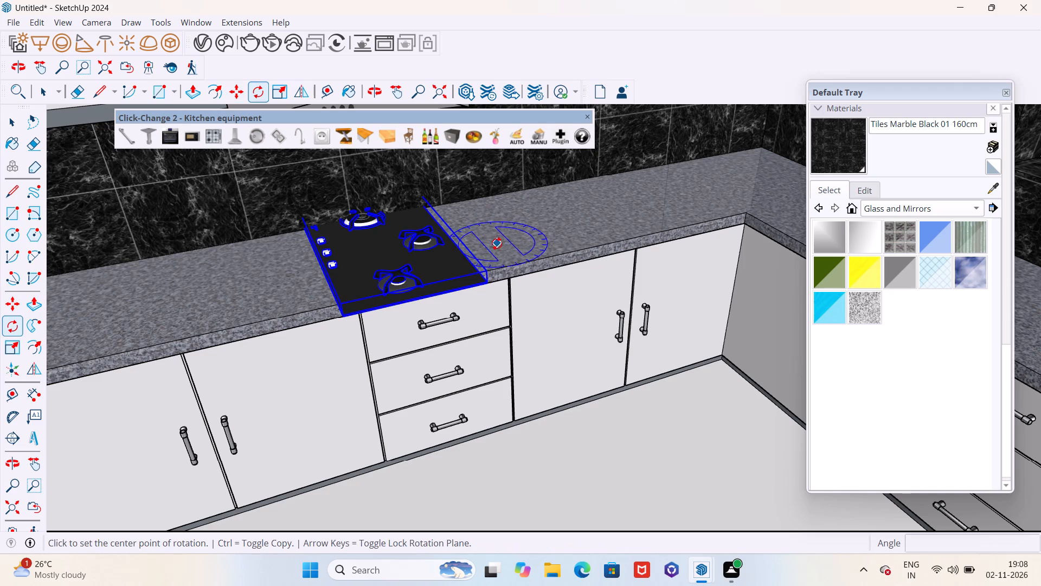
left_click(497, 244)
left_click(528, 237)
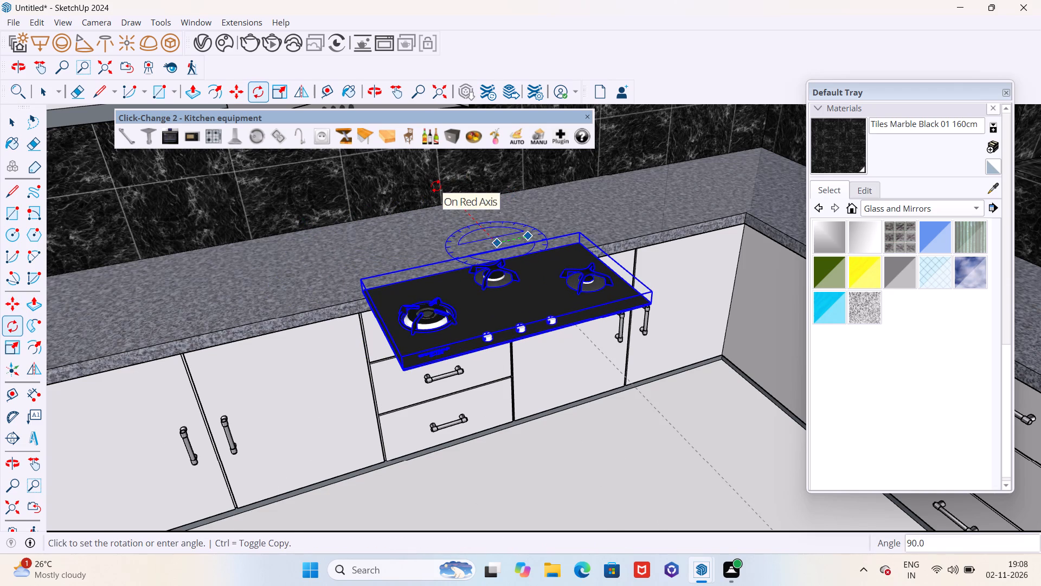
left_click(436, 186)
Move the rotated hob about 1' 9 15/16" back onto the countertop under the extractor hood.
scroll(440, 214, "down", 5)
middle_click_drag(441, 230, 645, 224)
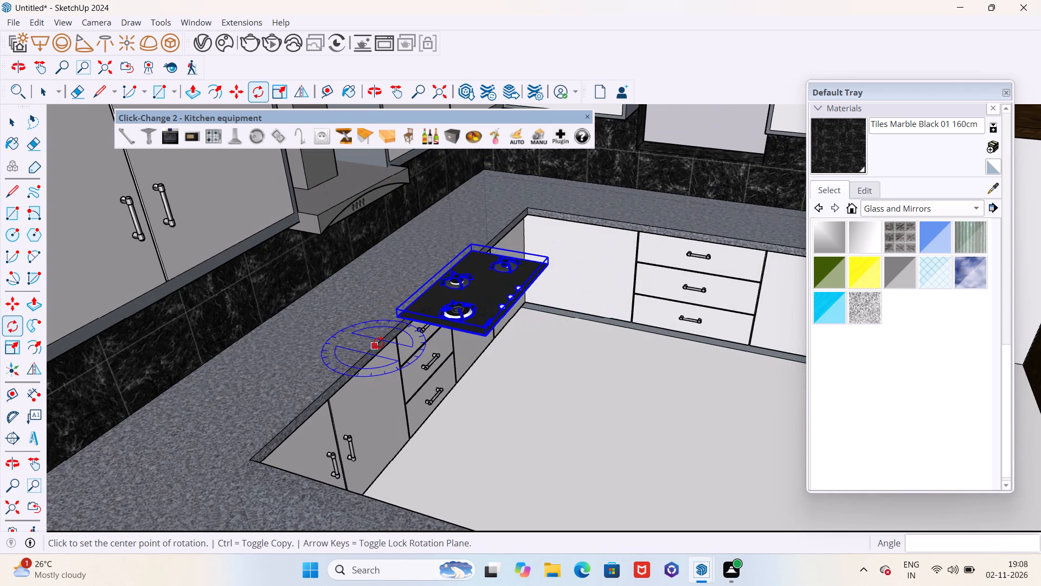
key("m")
left_click(573, 436)
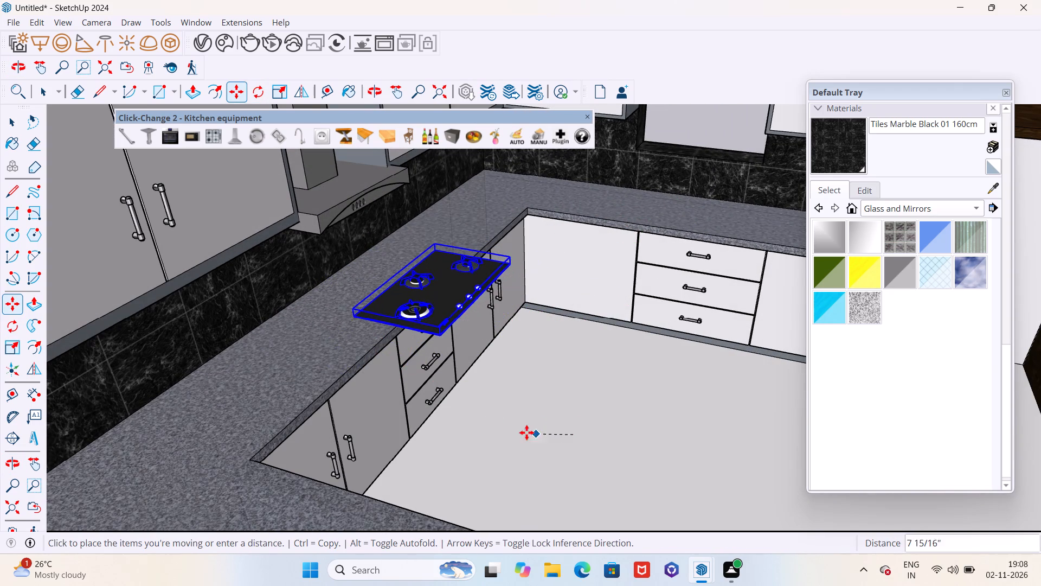
left_click(490, 416)
Shift the hob about 9 7/8" along the countertop to line it up with the hood and drawer unit, and deselect it.
scroll(580, 408, "down", 5)
middle_click_drag(582, 404, 272, 460)
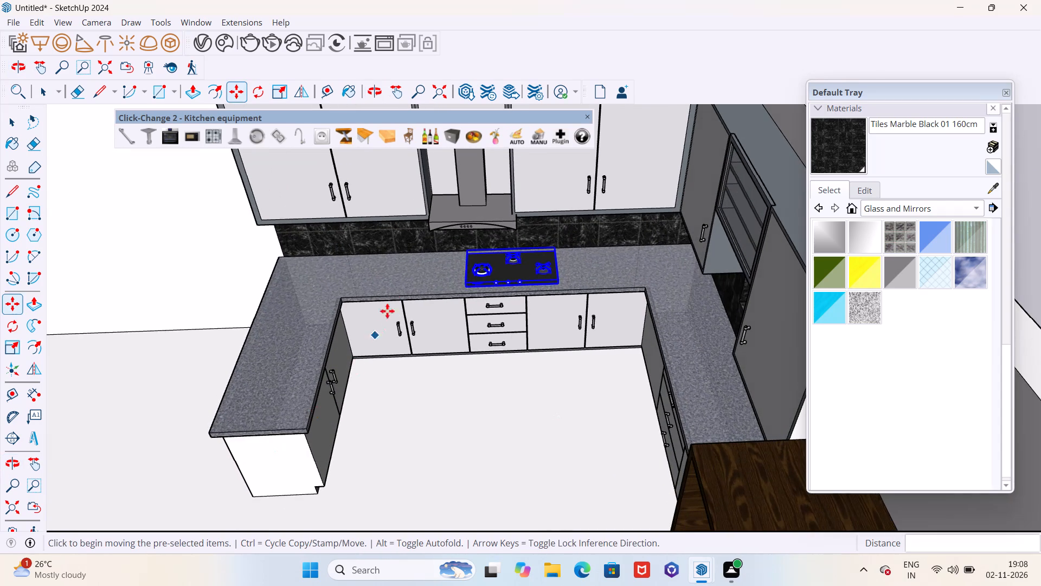
left_click(433, 284)
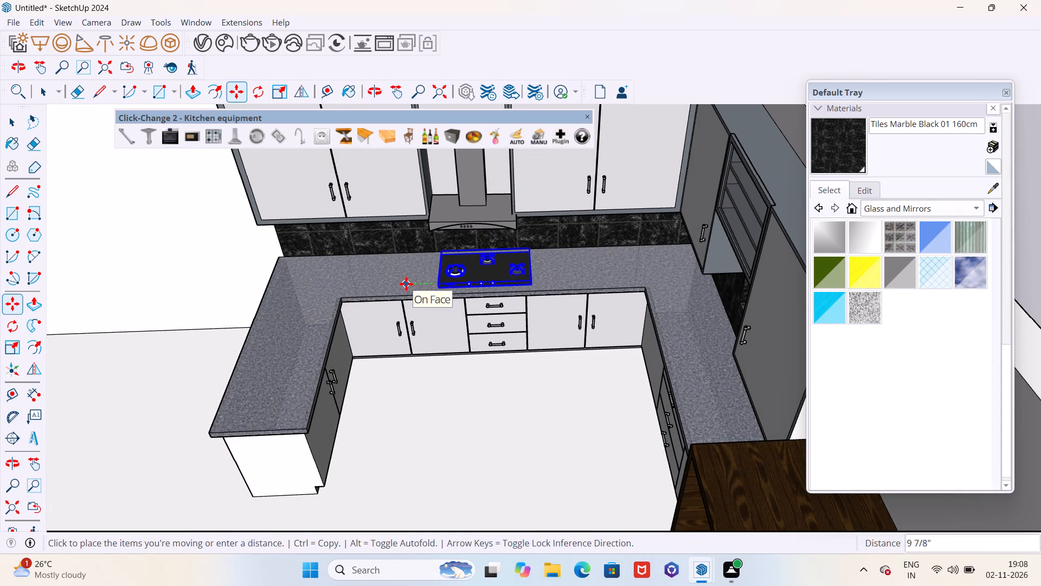
left_click(406, 284)
middle_click_drag(407, 324, 647, 258)
key("grave")
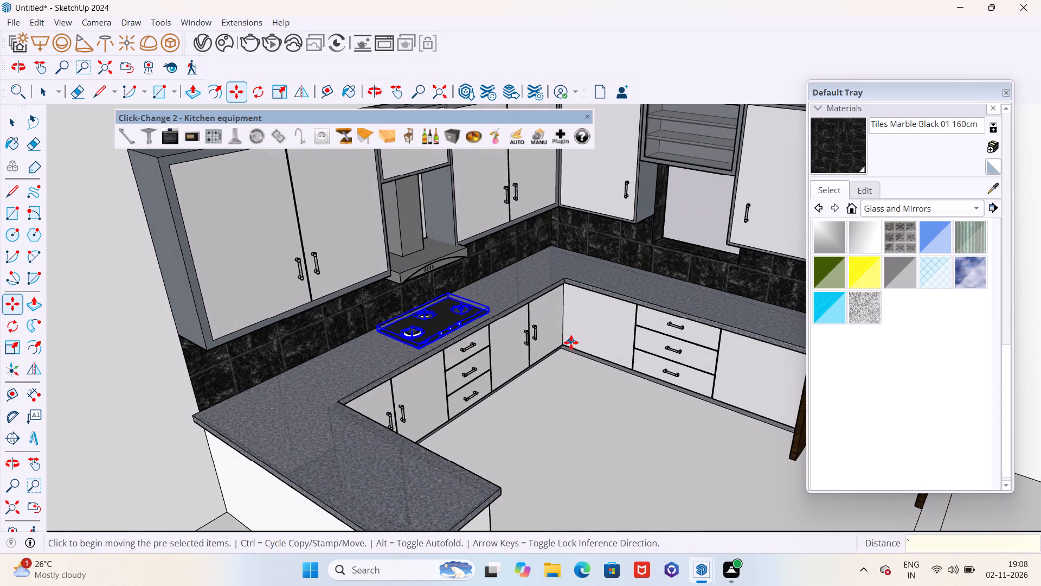
key("Escape")
middle_click_drag(526, 394, 448, 454)
key("space")
Examine the placed hob and the rest of the kitchen layout from several angles.
scroll(488, 398, "down", 5)
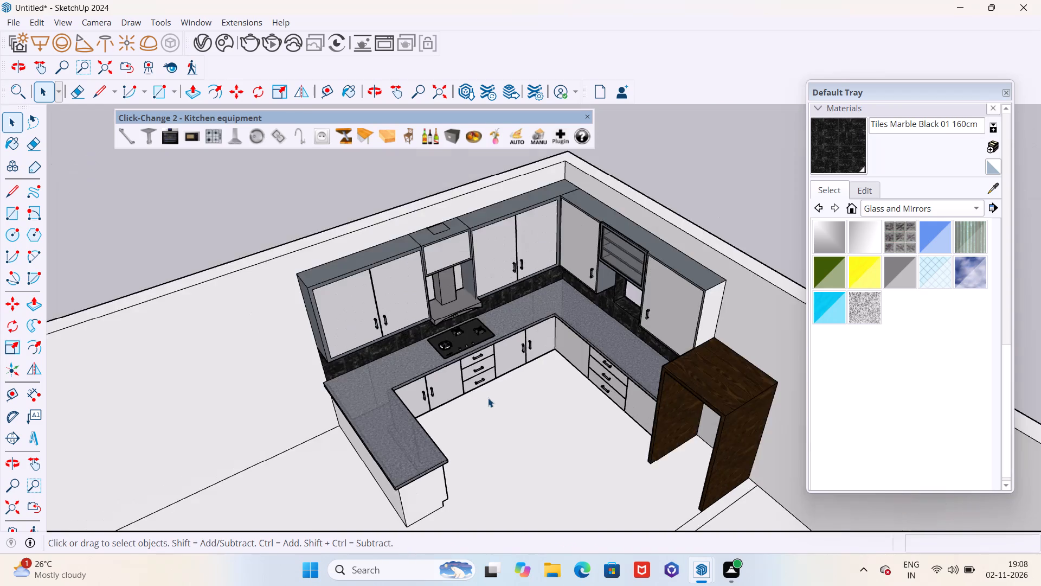
middle_click_drag(481, 396, 476, 397)
scroll(460, 345, "up", 5)
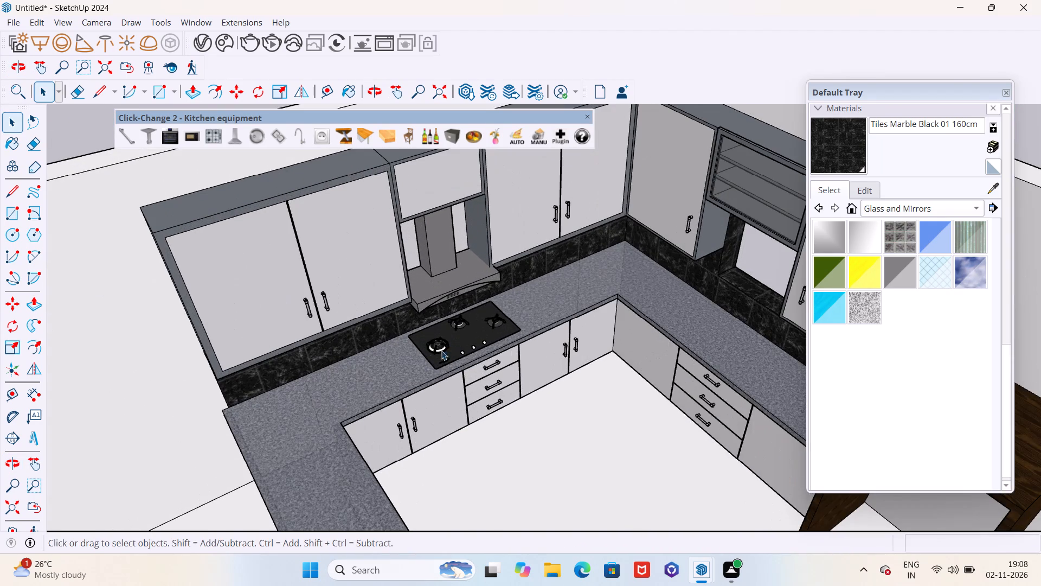
middle_click_drag(429, 356, 569, 323)
scroll(444, 273, "down", 5)
middle_click_drag(468, 317, 531, 293)
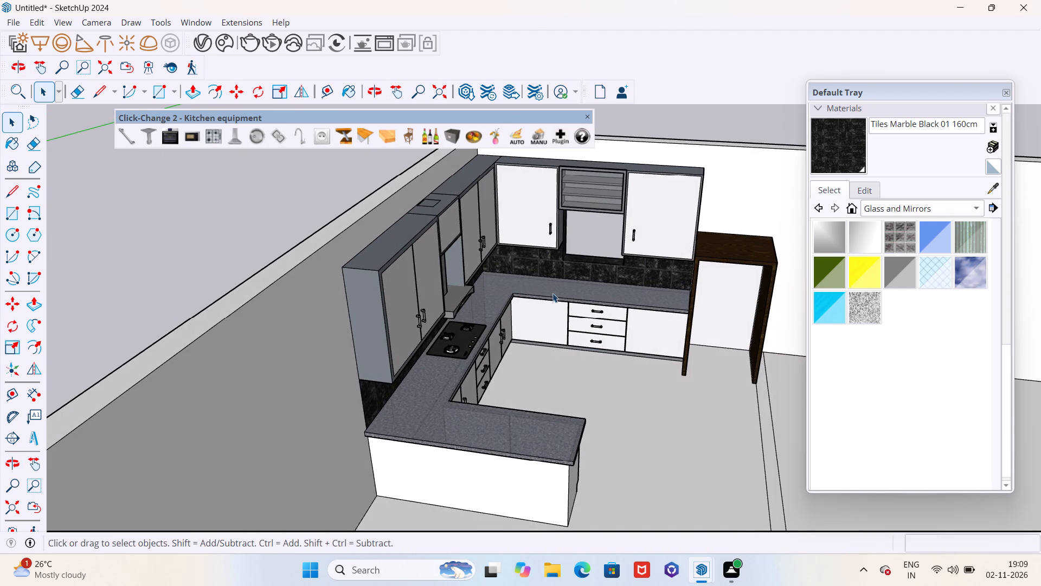
middle_click_drag(517, 317, 555, 308)
scroll(634, 302, "up", 4)
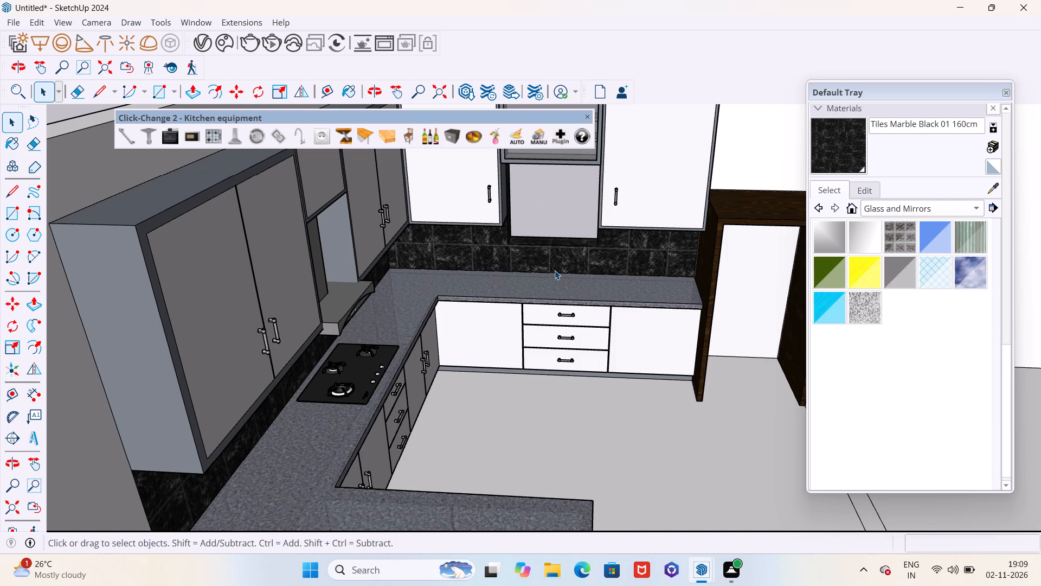
Insert a Sink for Furniture 80cm with tap on the countertop above the drawer unit, beneath the window recess.
left_click(272, 138)
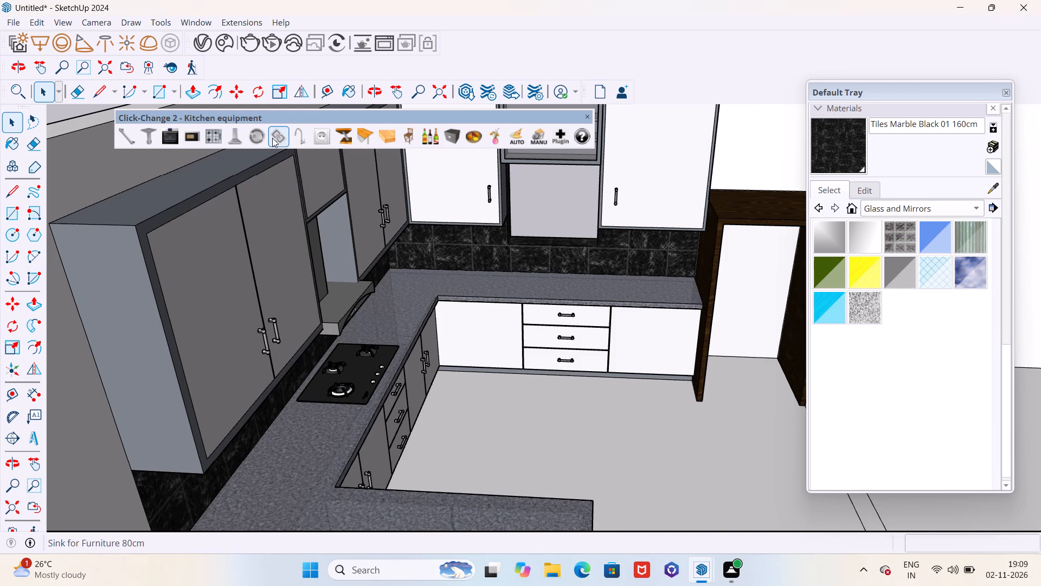
scroll(585, 289, "up", 4)
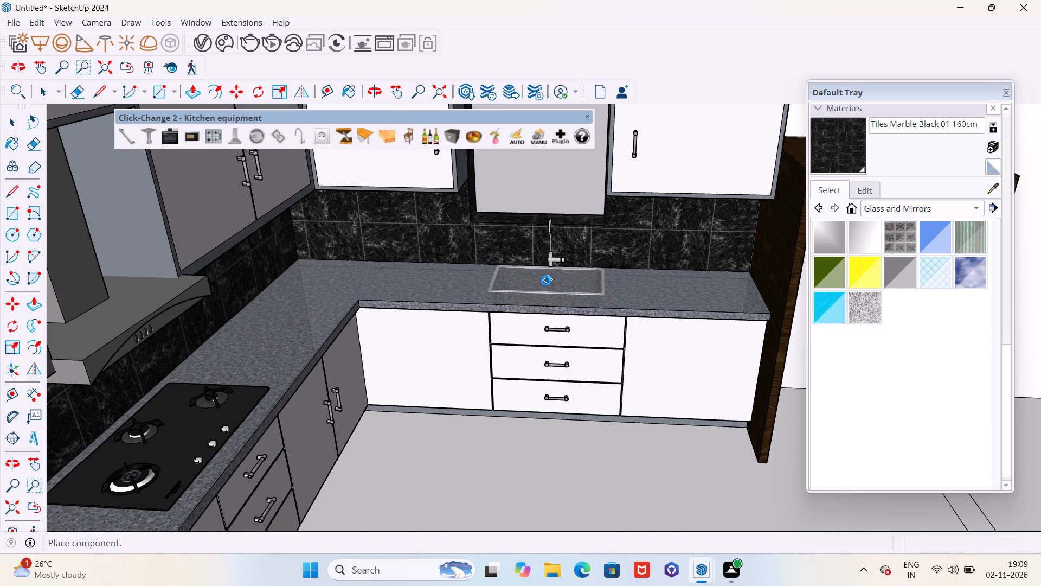
middle_click_drag(544, 284, 502, 348)
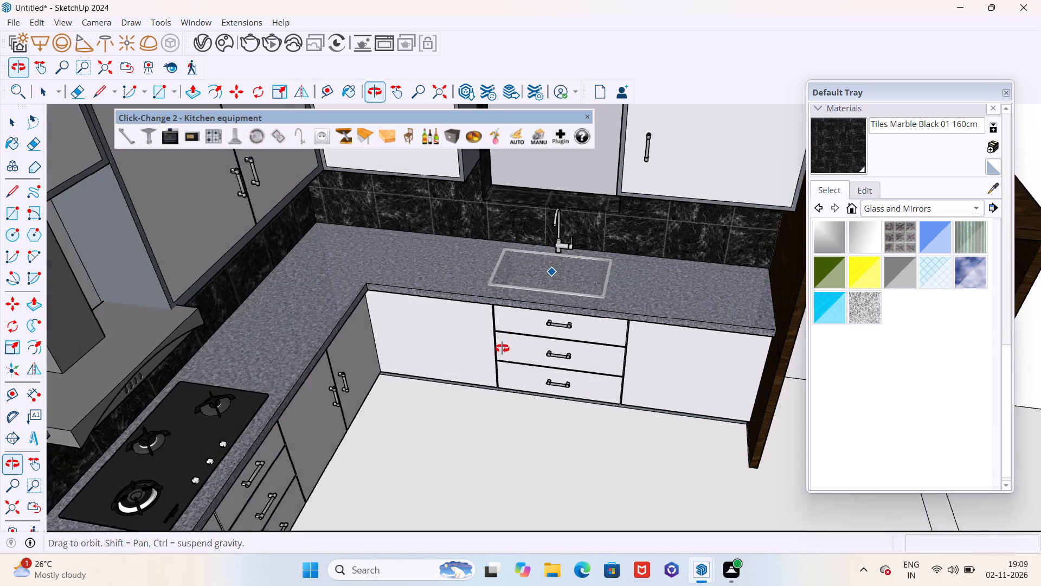
middle_click_drag(502, 348, 474, 354)
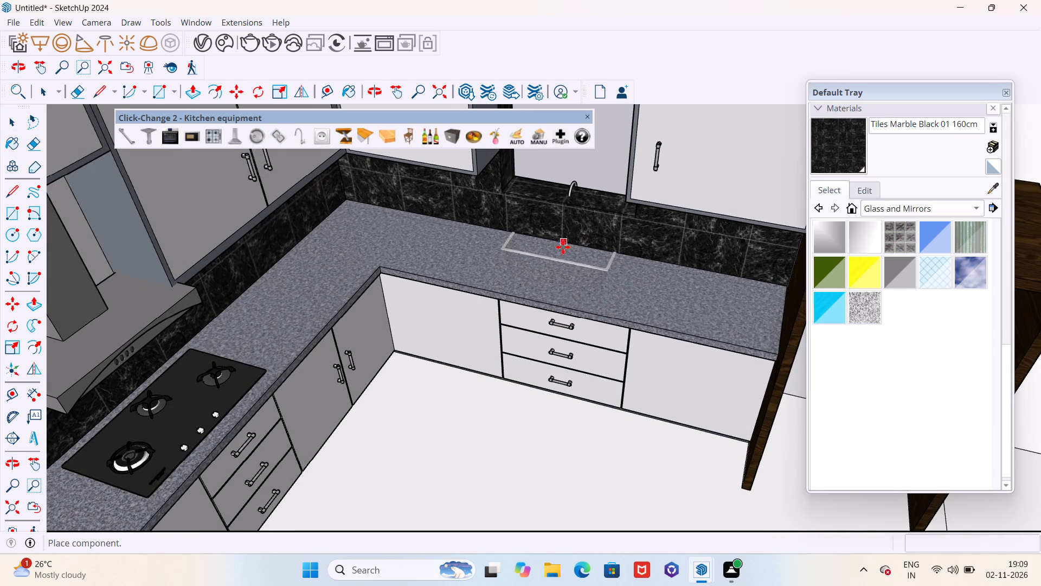
left_click(563, 270)
Raise the sink about 4 1/4" so its basin rises out of the countertop.
middle_click_drag(547, 278, 698, 196)
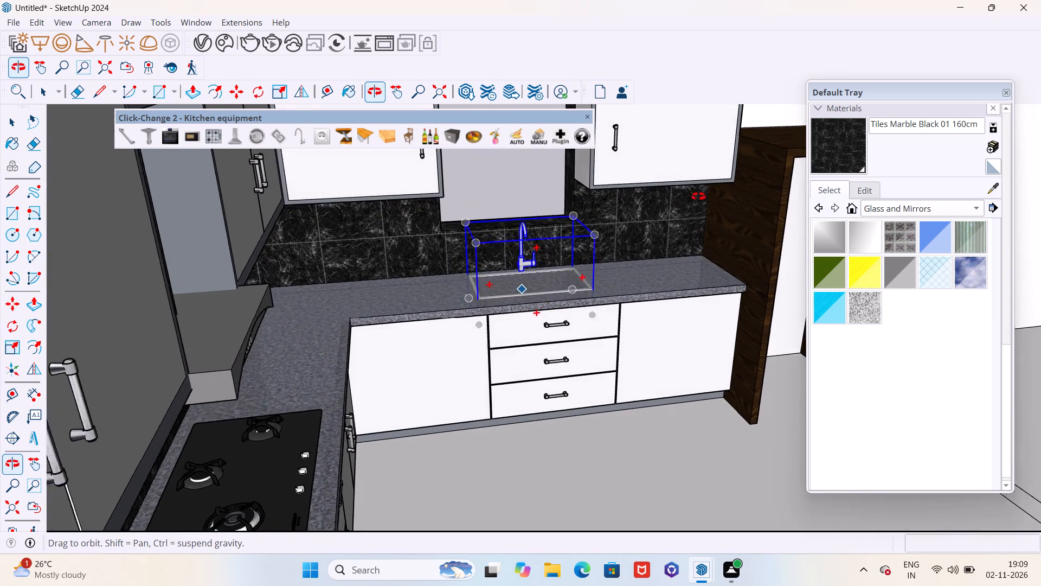
middle_click_drag(698, 196, 692, 201)
left_click(653, 247)
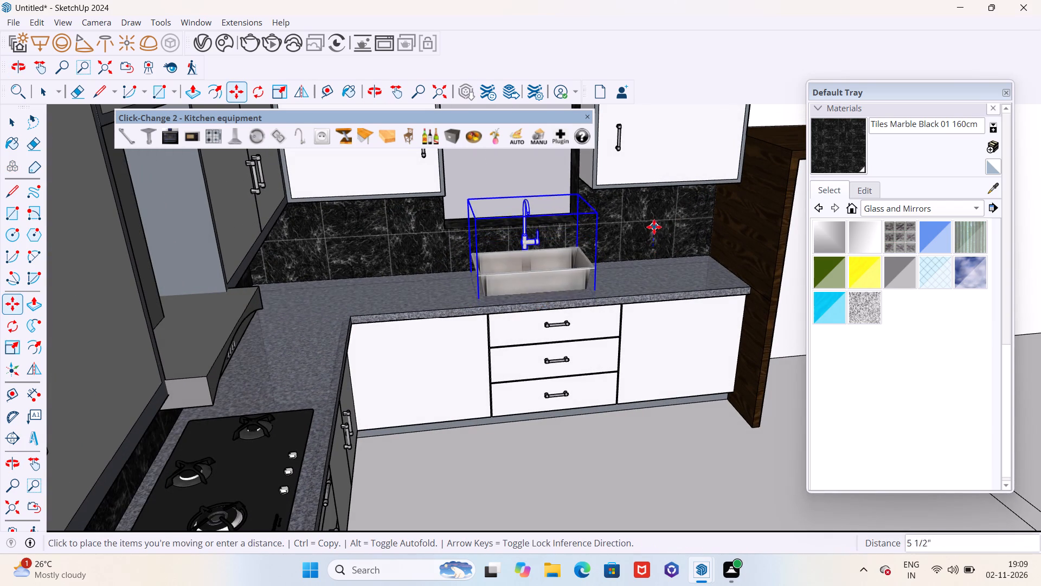
left_click(653, 232)
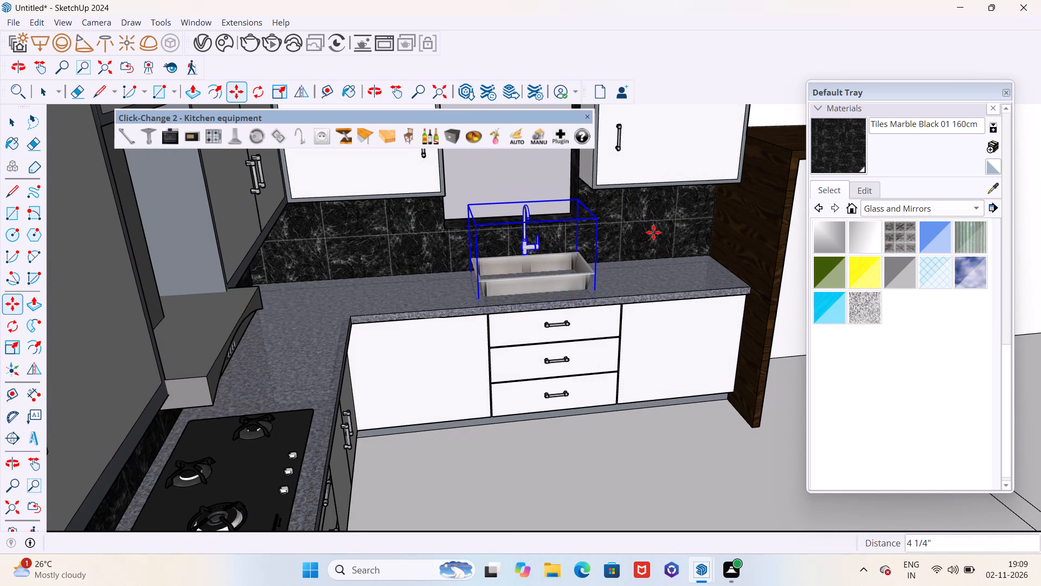
Replace the sink with the double-bowl stainless steel model.
middle_click_drag(651, 235, 556, 288)
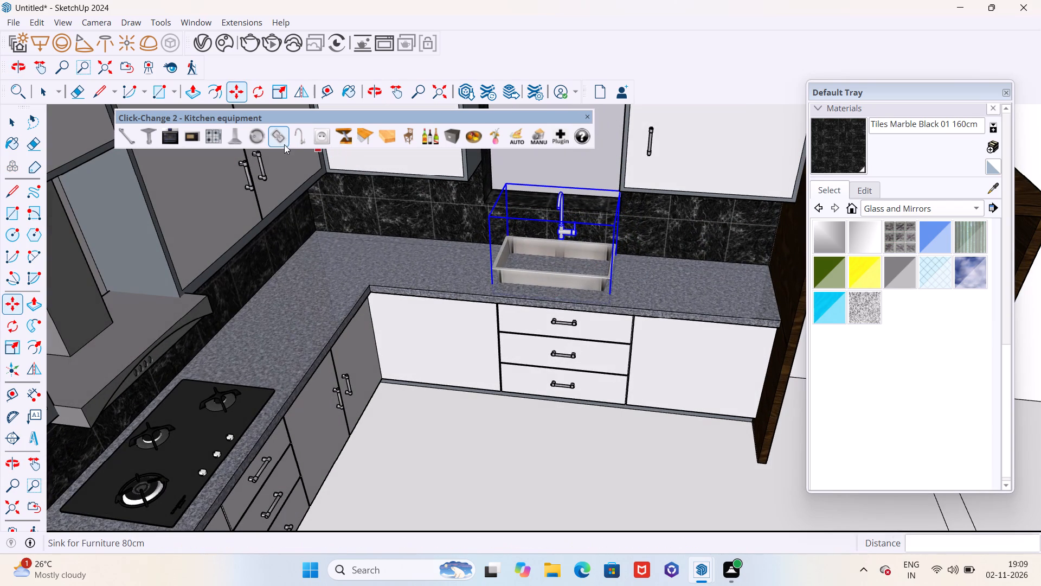
left_click(281, 139)
left_click(281, 139)
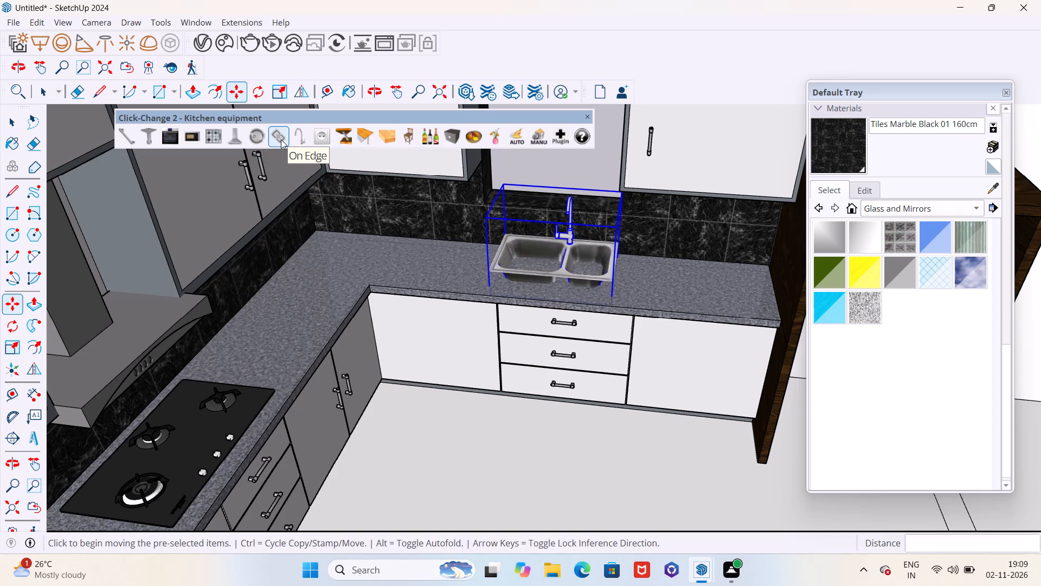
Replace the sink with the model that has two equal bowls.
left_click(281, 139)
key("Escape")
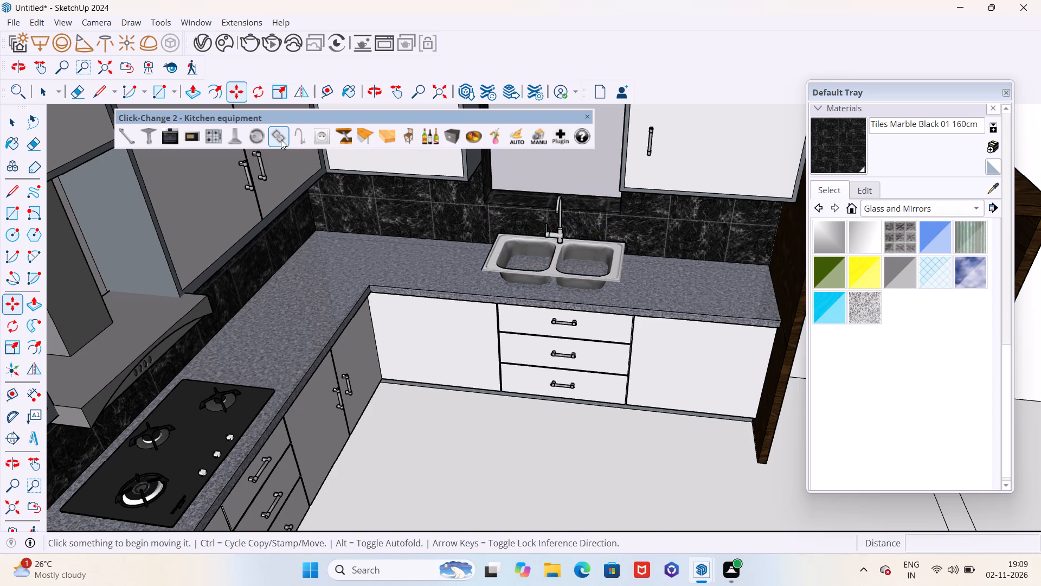
Undo the sink's model swaps, move and insertion until the countertop is empty.
key("ctrl+z")
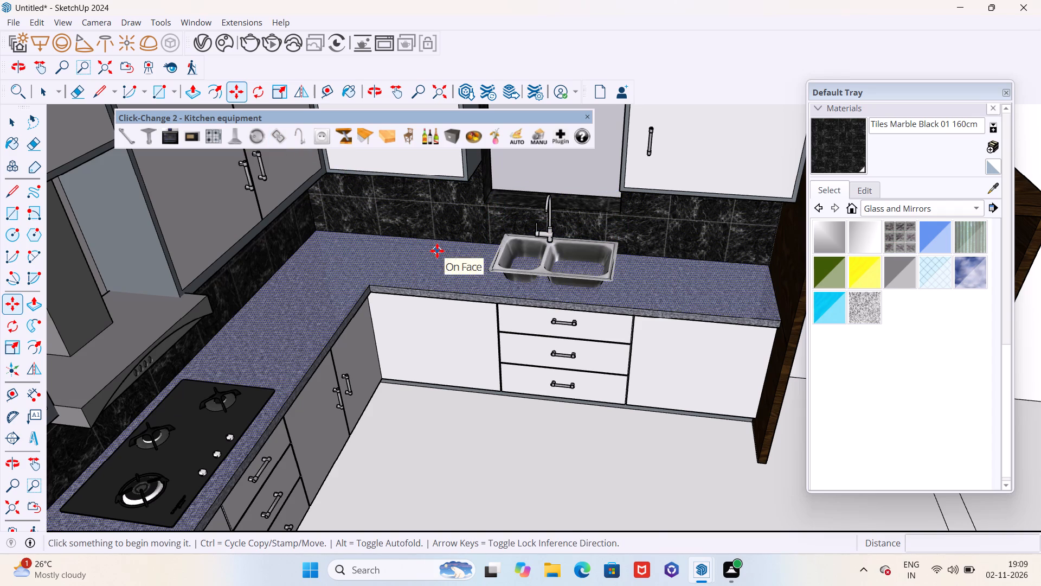
key("ctrl+z")
key("ctrl+z")
key("ctrl+z")
key("ctrl+z")
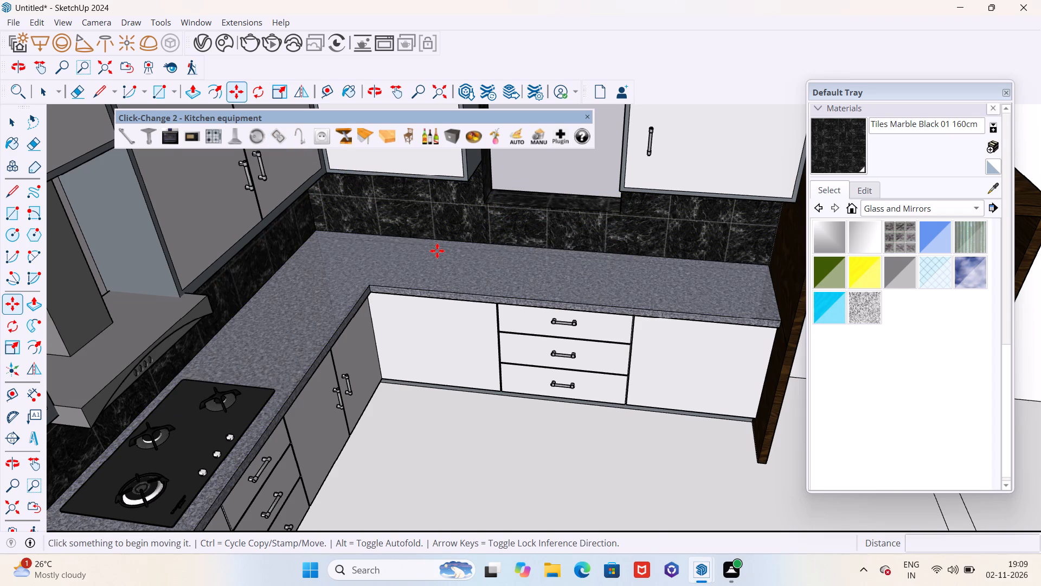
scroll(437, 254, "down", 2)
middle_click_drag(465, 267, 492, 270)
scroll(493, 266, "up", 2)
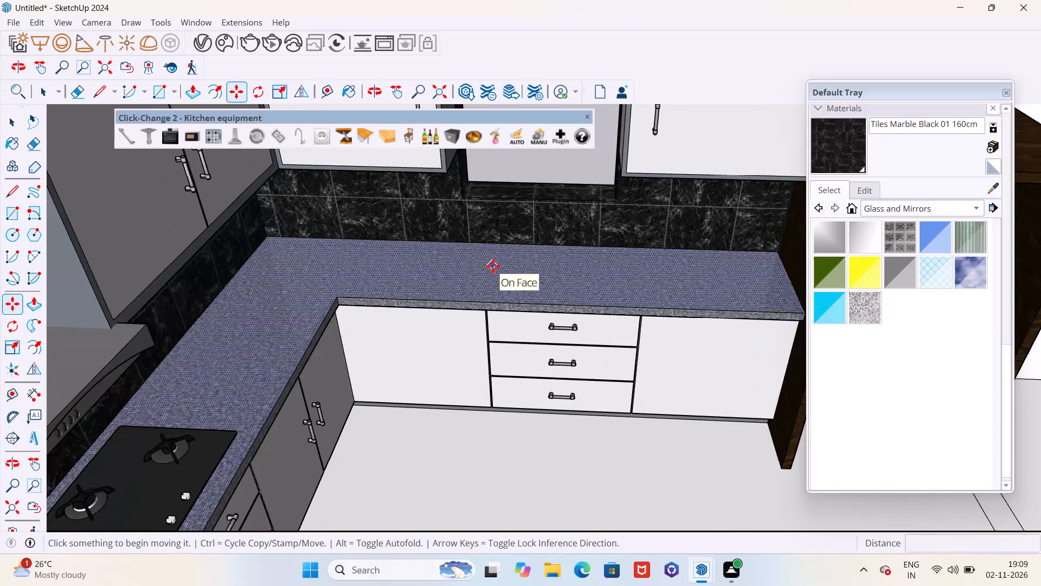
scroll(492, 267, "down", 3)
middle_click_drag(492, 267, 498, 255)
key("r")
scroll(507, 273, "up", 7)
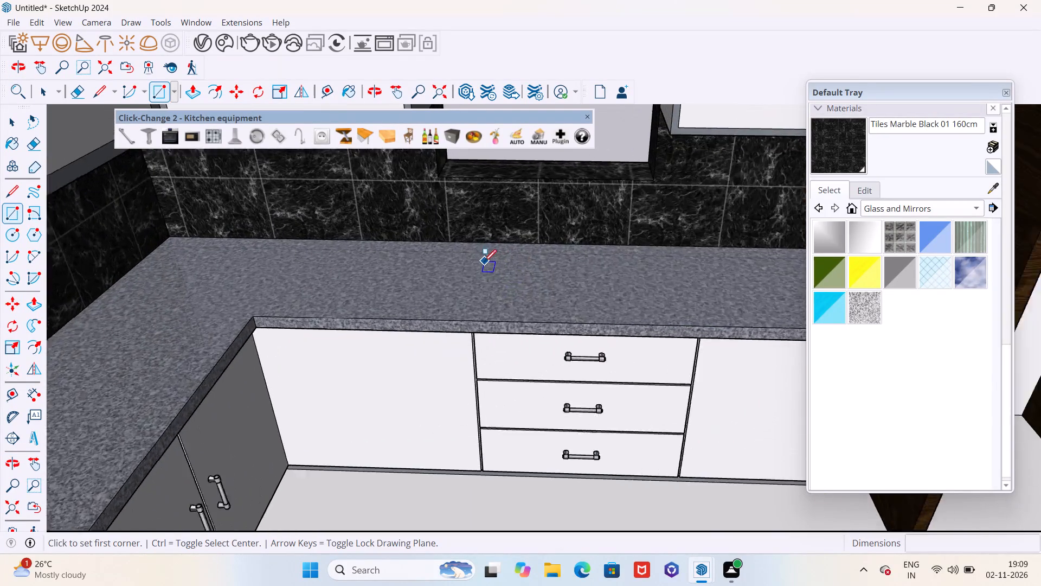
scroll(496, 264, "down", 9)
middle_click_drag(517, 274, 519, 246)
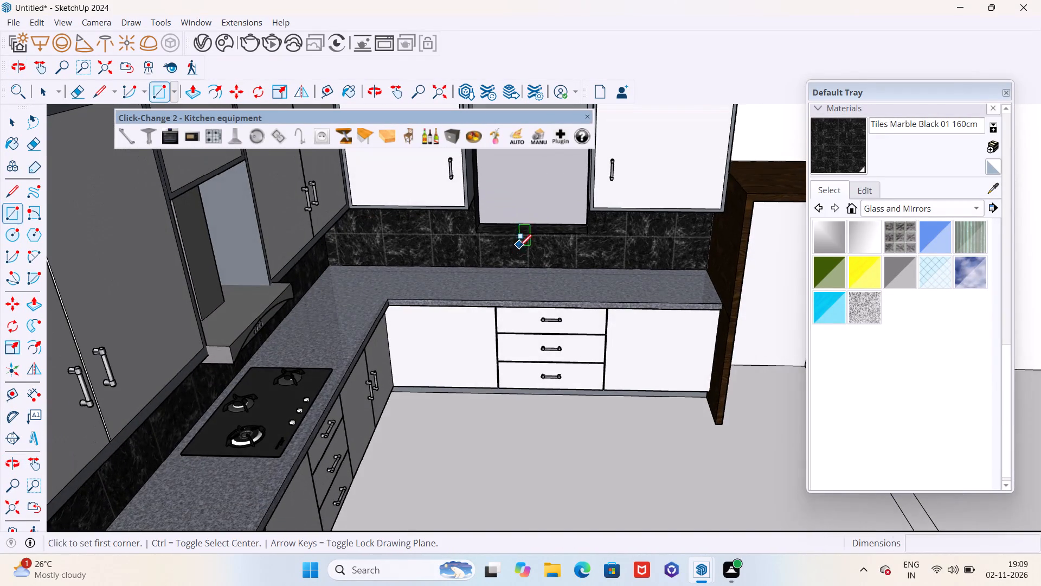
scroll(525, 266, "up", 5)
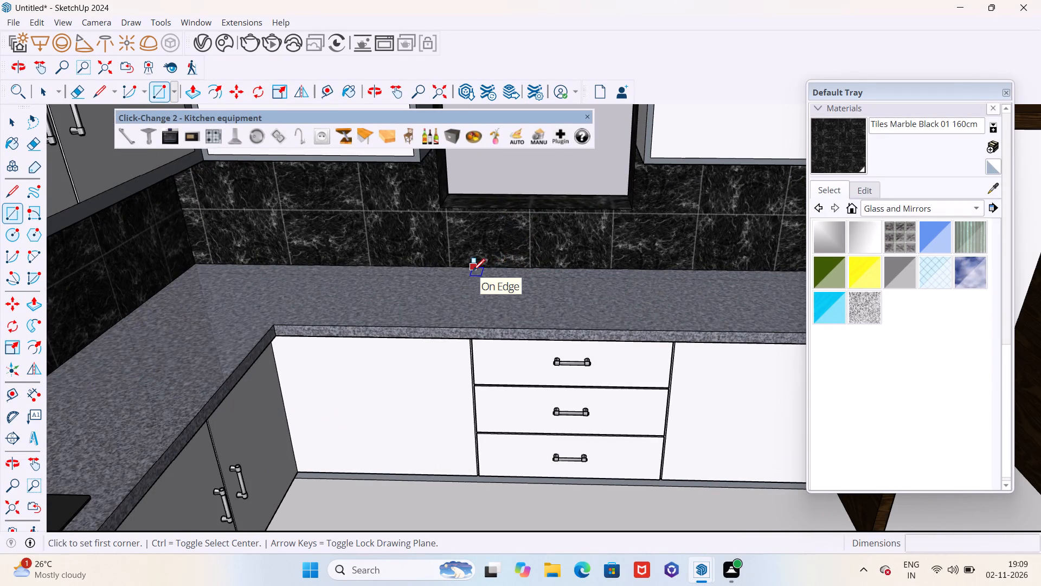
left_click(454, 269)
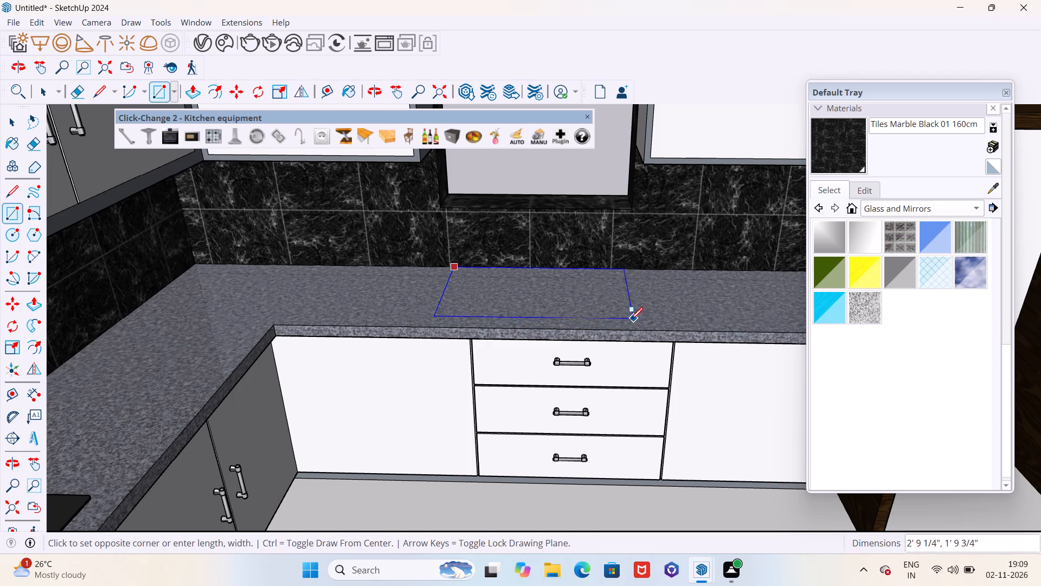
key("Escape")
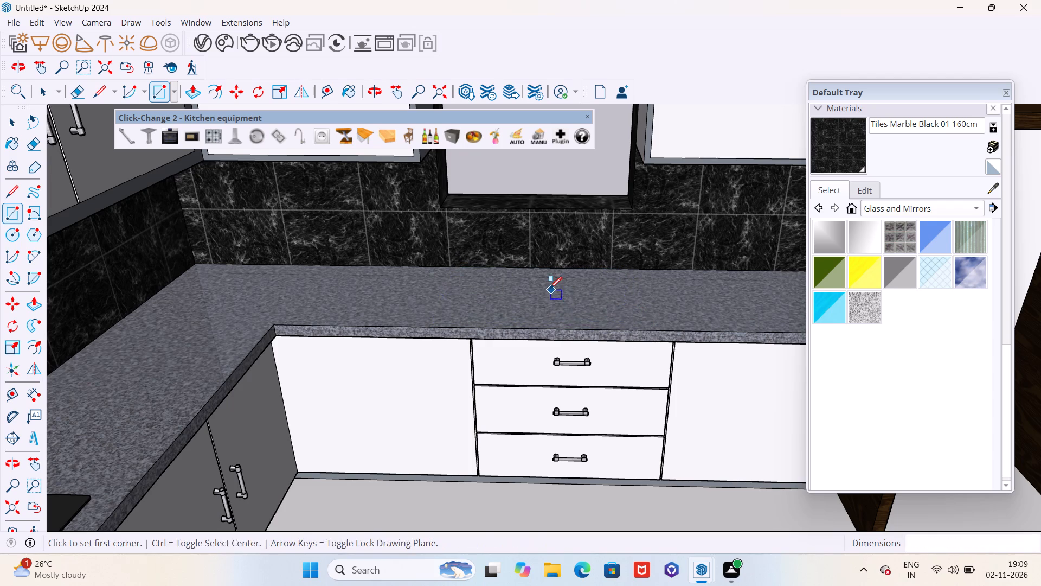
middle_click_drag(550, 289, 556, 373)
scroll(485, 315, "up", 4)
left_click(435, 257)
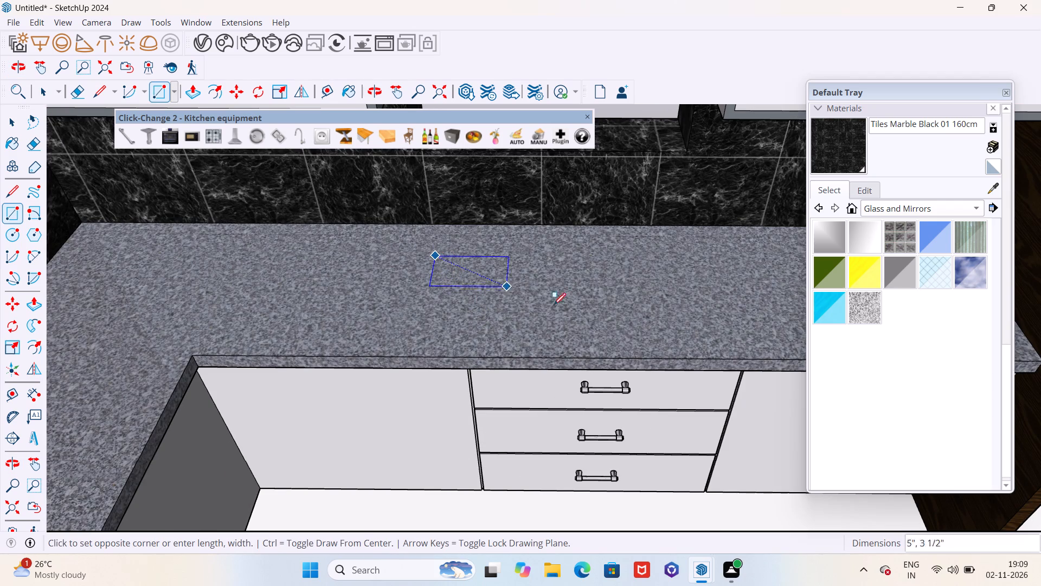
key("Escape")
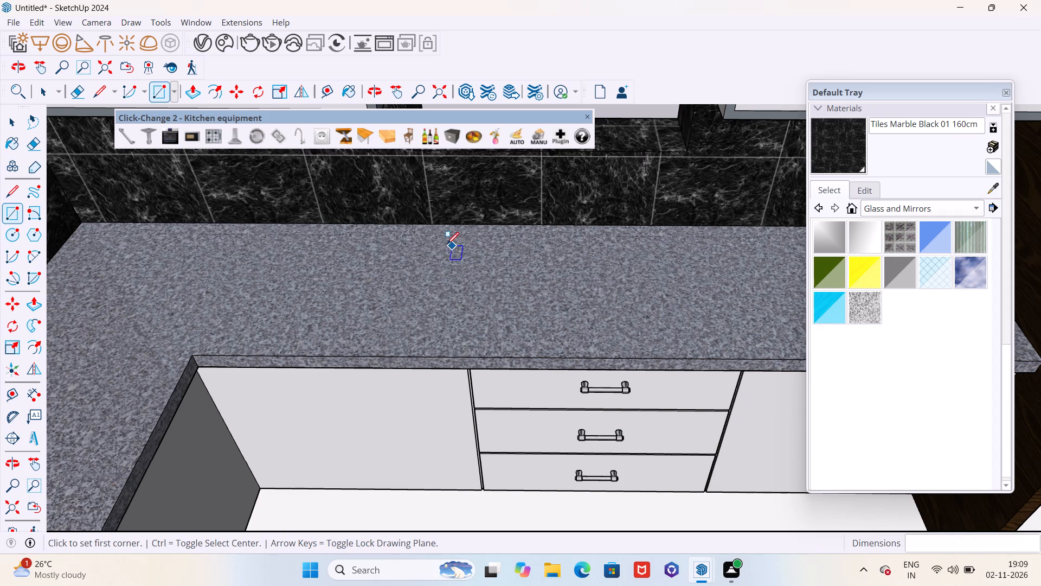
Draw a rectangle about 2' 6 3/4" by 1' 5 7/8" on the countertop above the drawer unit.
left_click(441, 241)
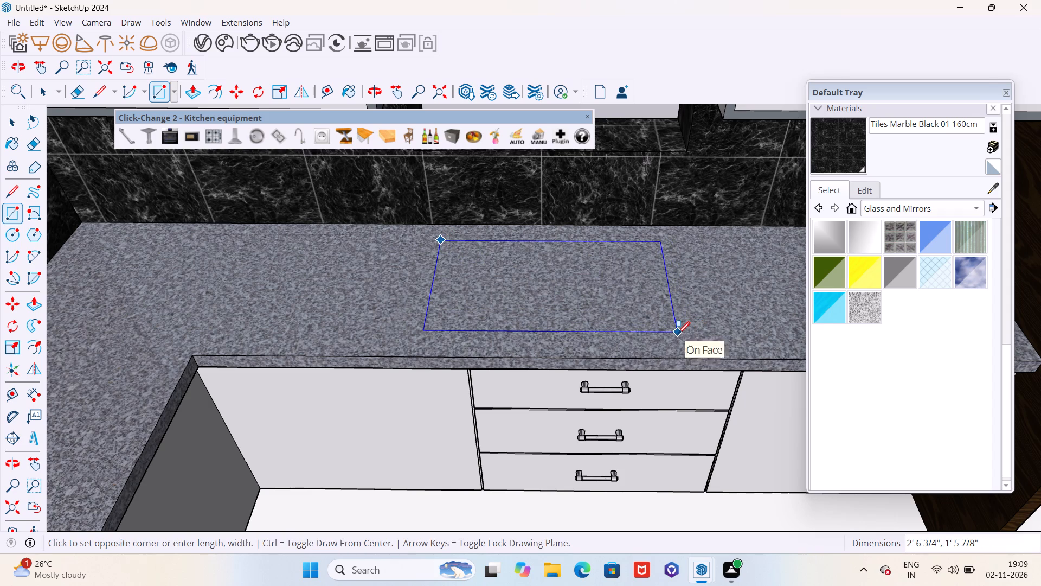
left_click(678, 334)
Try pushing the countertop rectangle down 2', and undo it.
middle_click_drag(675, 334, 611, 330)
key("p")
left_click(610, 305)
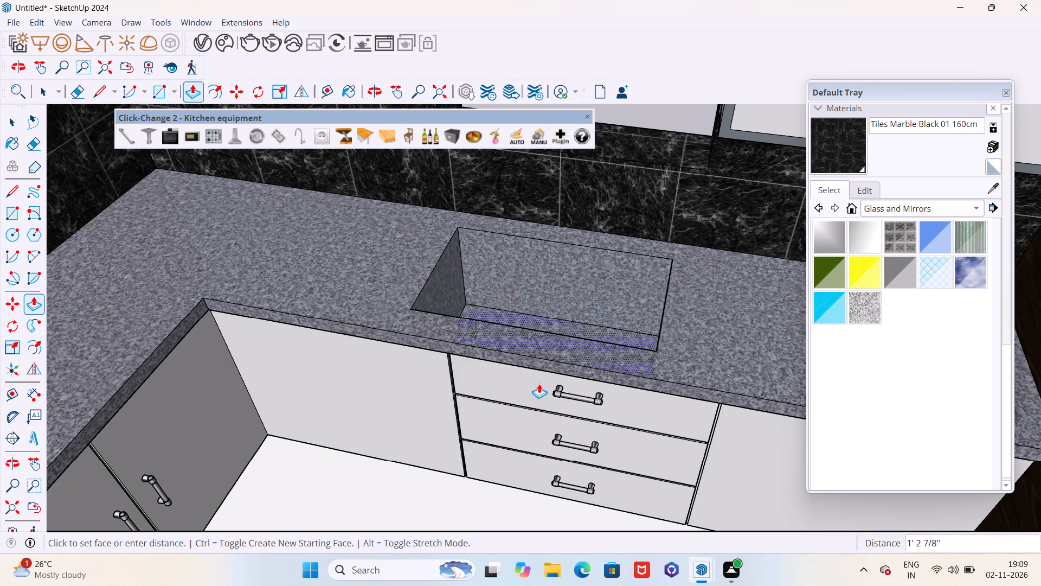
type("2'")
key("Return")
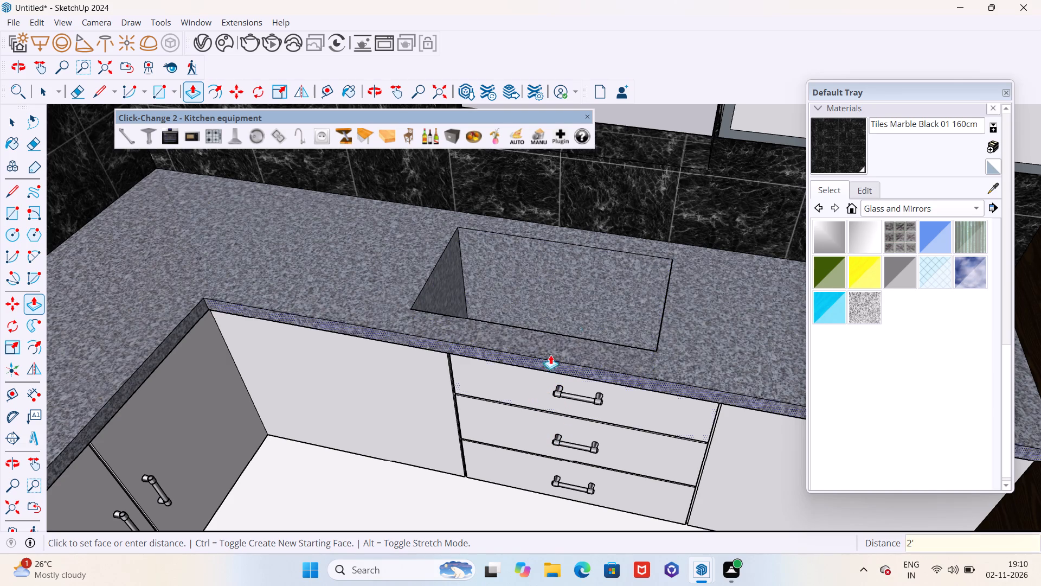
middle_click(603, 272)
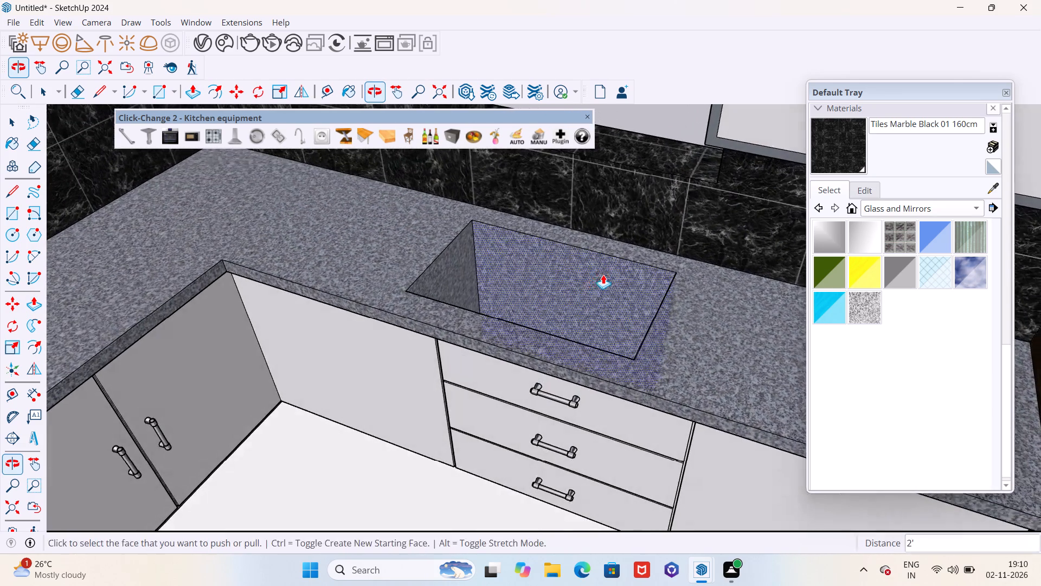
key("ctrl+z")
Push the countertop rectangle down 1' to form the sink cutout.
left_click(594, 281)
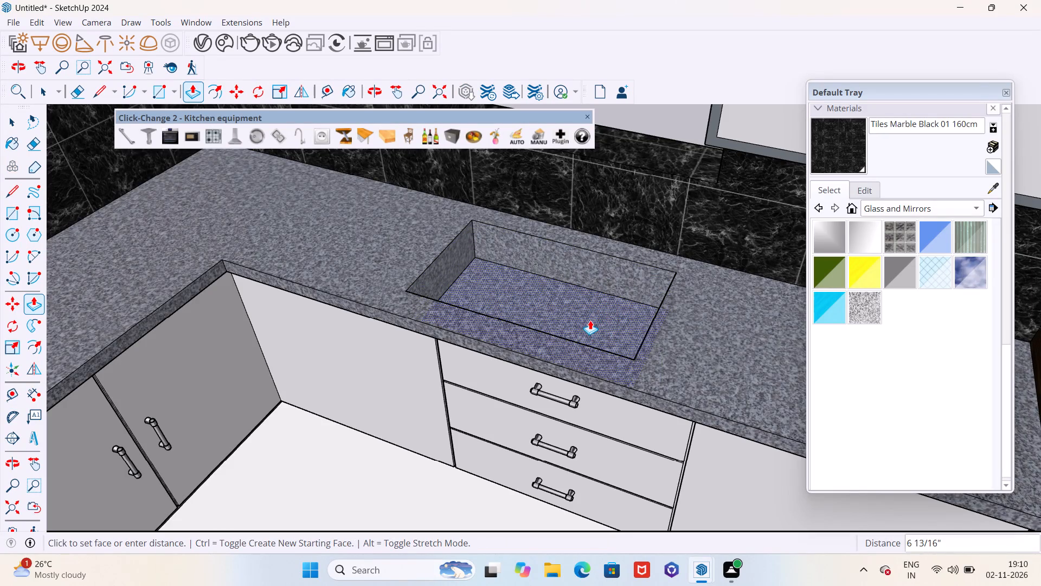
key("1")
key("apostrophe")
key("Return")
scroll(590, 320, "down", 2)
middle_click_drag(592, 312, 645, 264)
key("space")
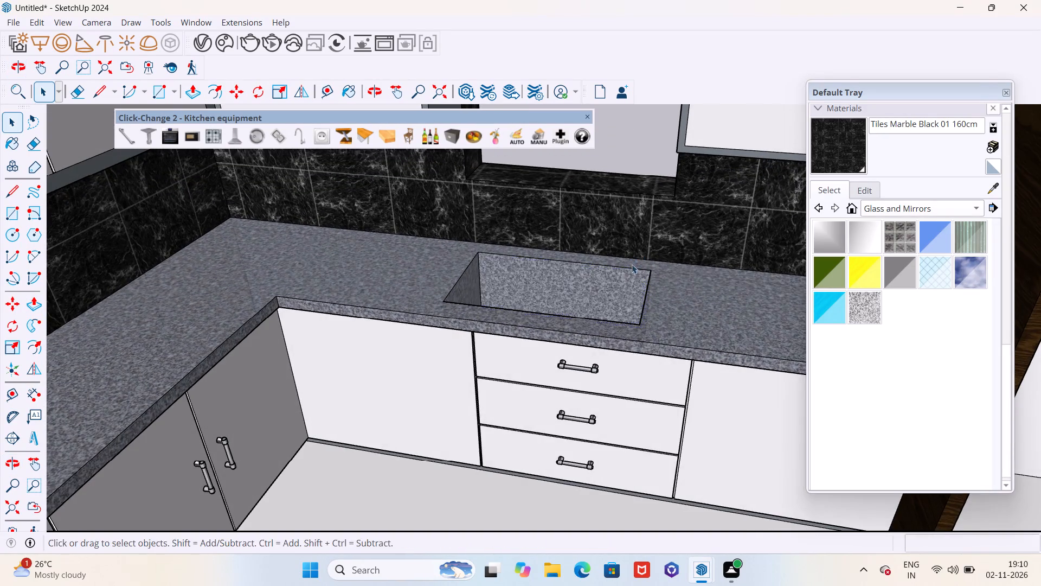
Insert a Sink for Furniture 80cm with tap against the tiled backsplash above the cutout.
middle_click_drag(541, 263, 600, 238)
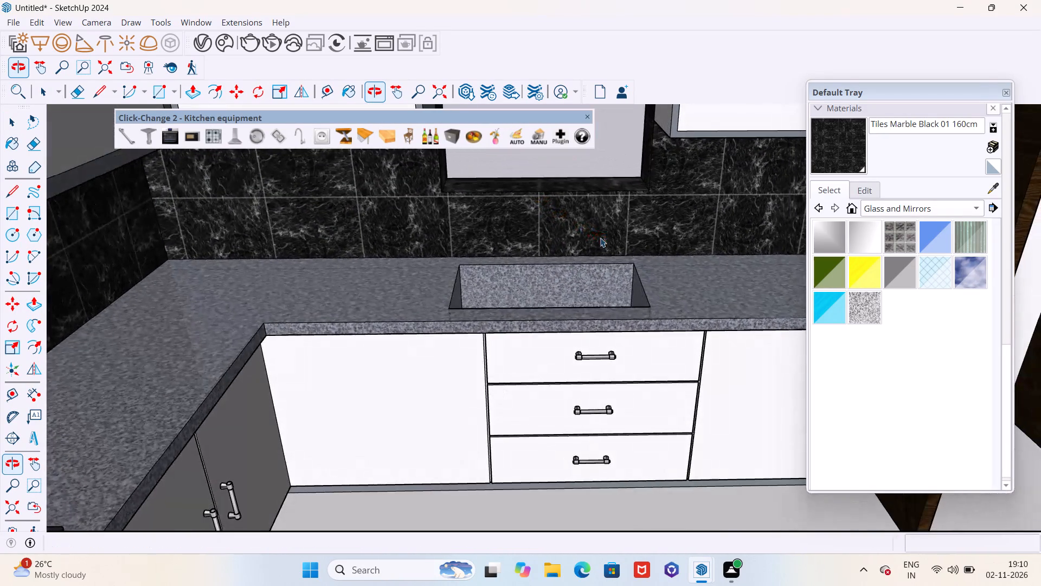
left_click(280, 138)
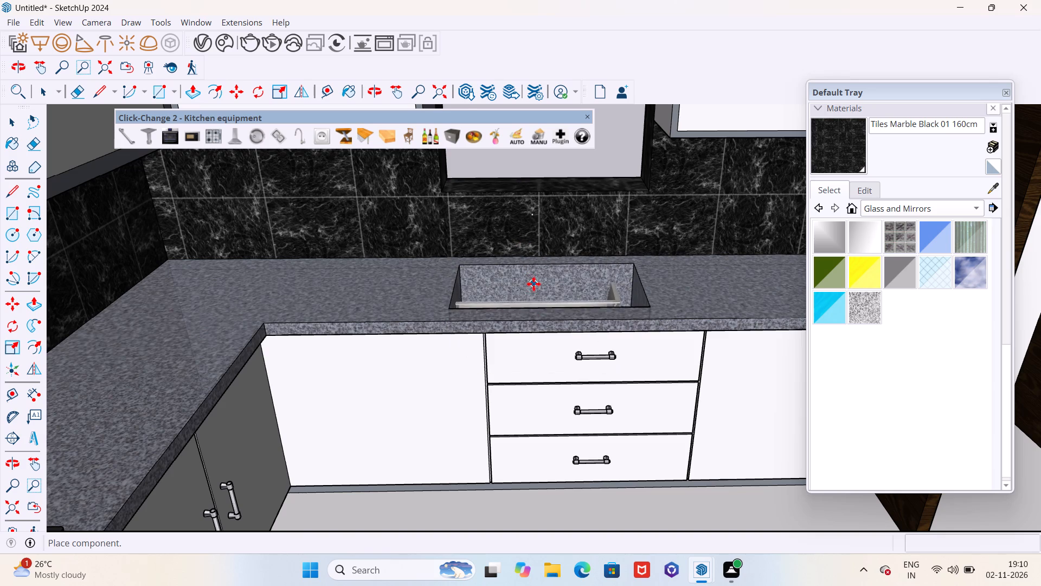
scroll(530, 274, "down", 4)
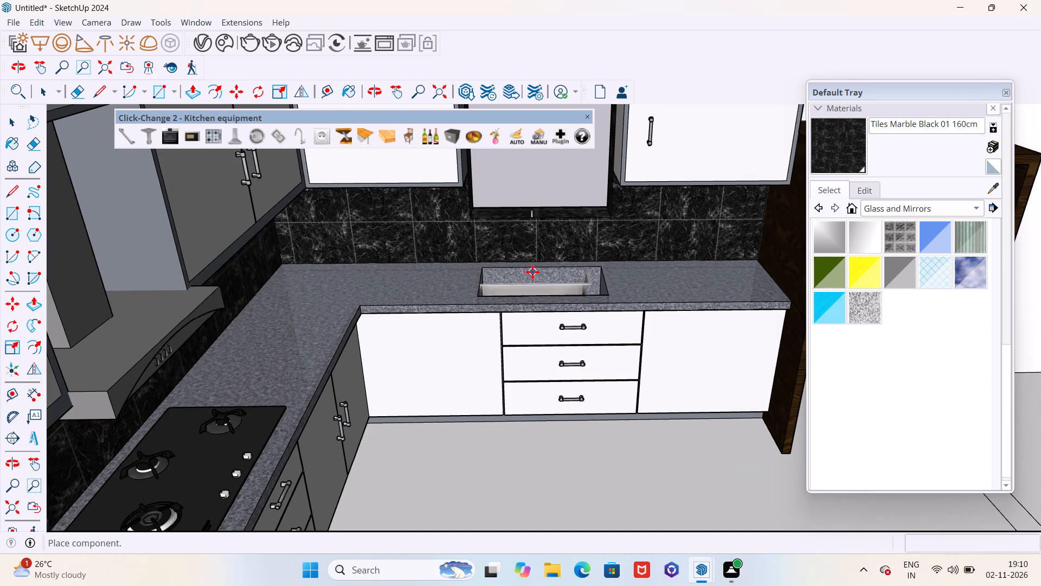
scroll(532, 272, "down", 1)
scroll(532, 272, "up", 1)
scroll(532, 272, "down", 3)
left_click(539, 234)
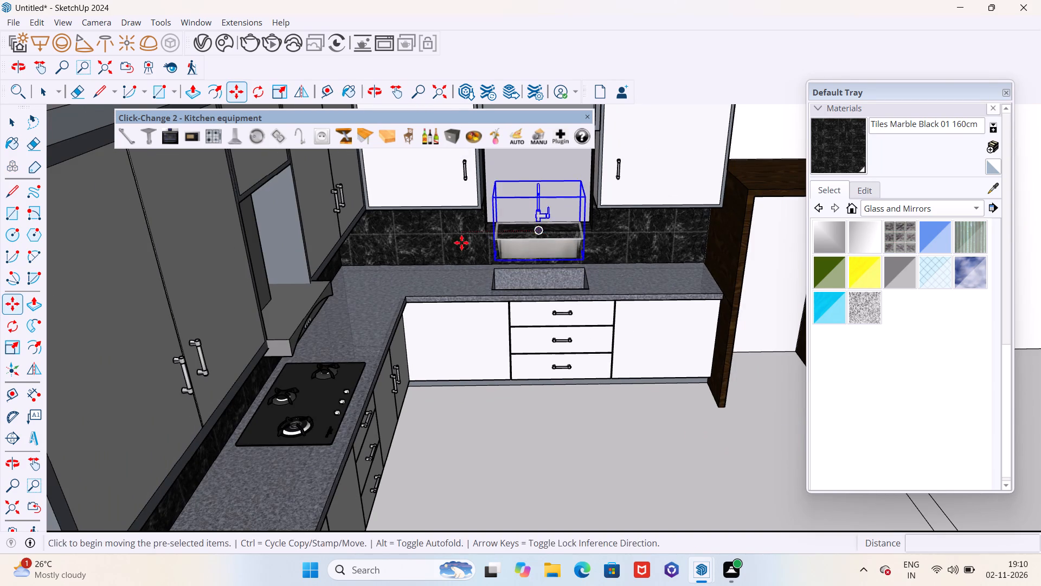
Move the sink about 1' 2 5/8" forward from the backsplash, over the countertop cutout.
middle_click_drag(462, 245, 417, 339)
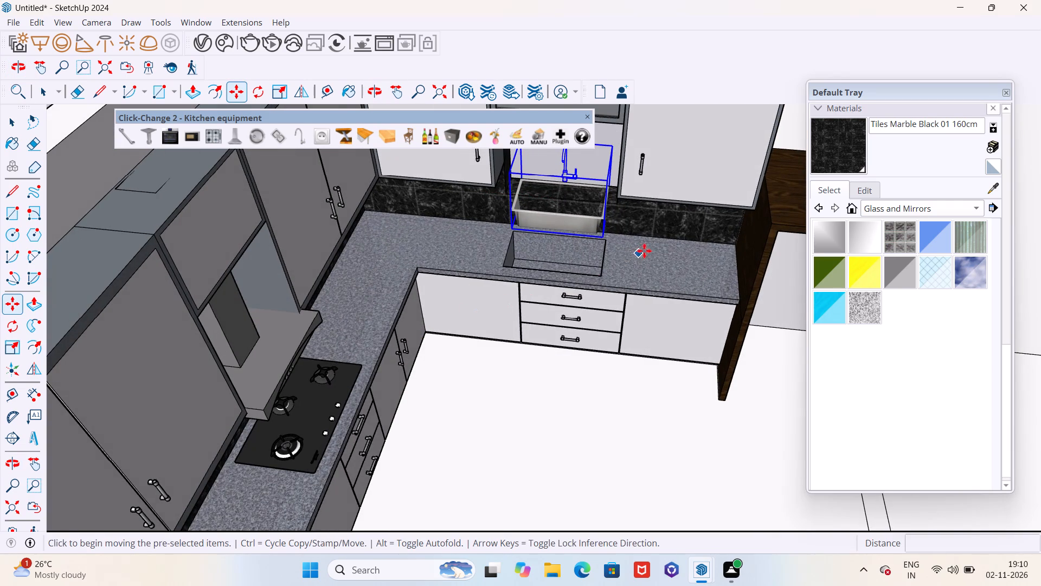
scroll(641, 251, "up", 1)
left_click(641, 251)
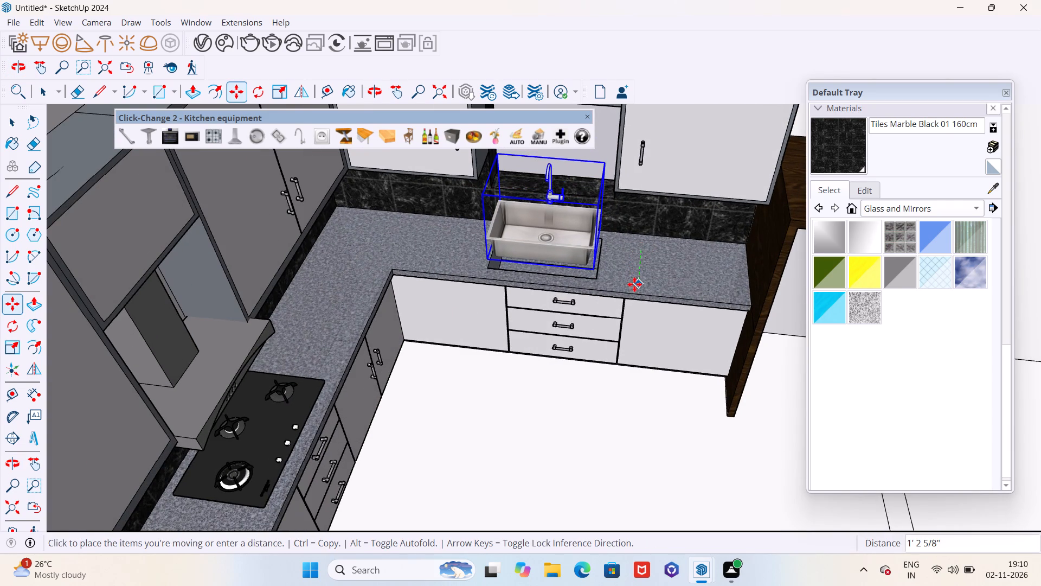
left_click(634, 284)
Move the sink about 11 1/8" so it drops into the countertop cutout.
middle_click_drag(645, 262, 637, 130)
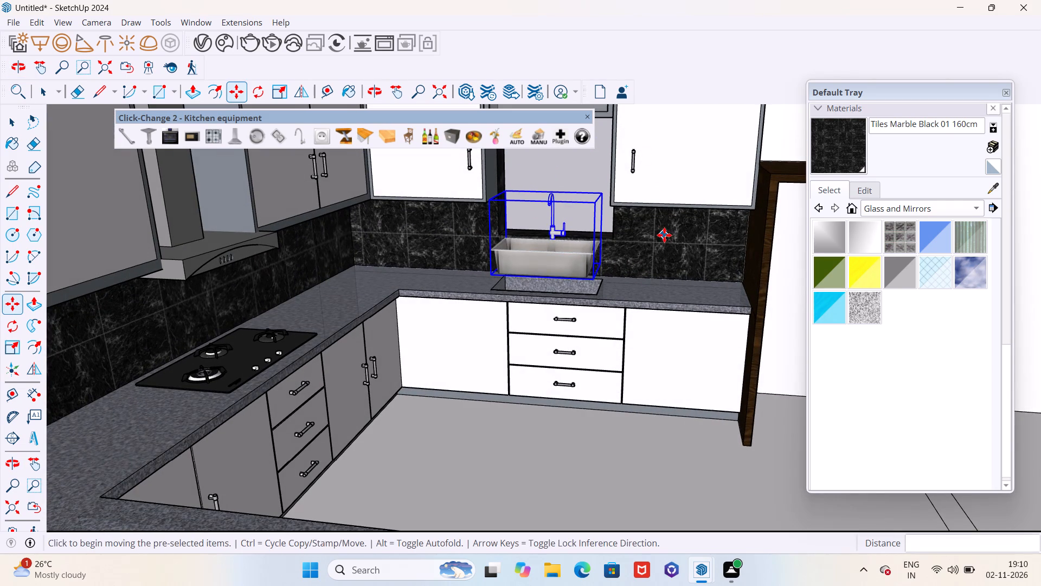
left_click(664, 235)
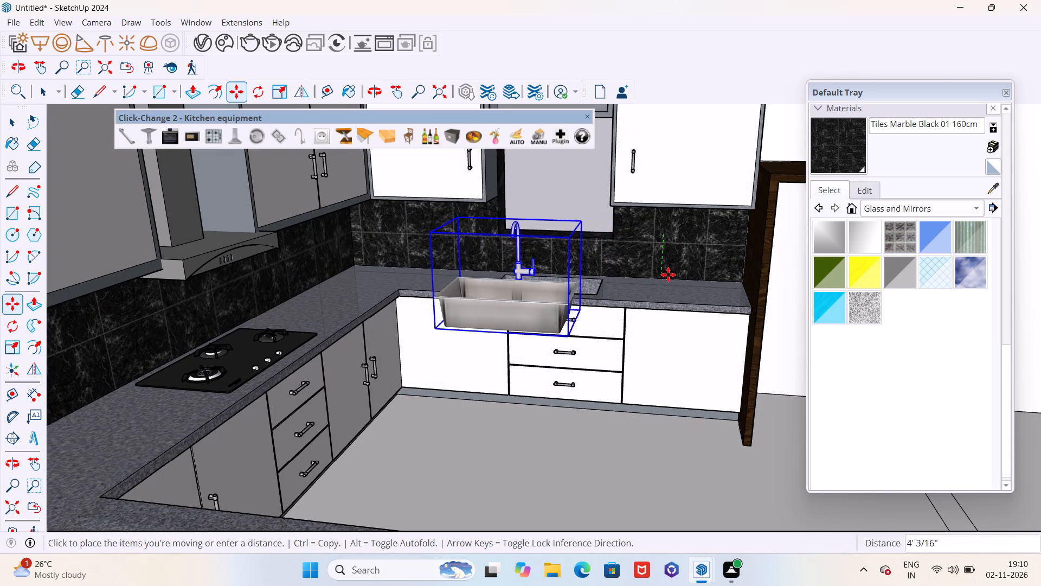
scroll(667, 260, "up", 8)
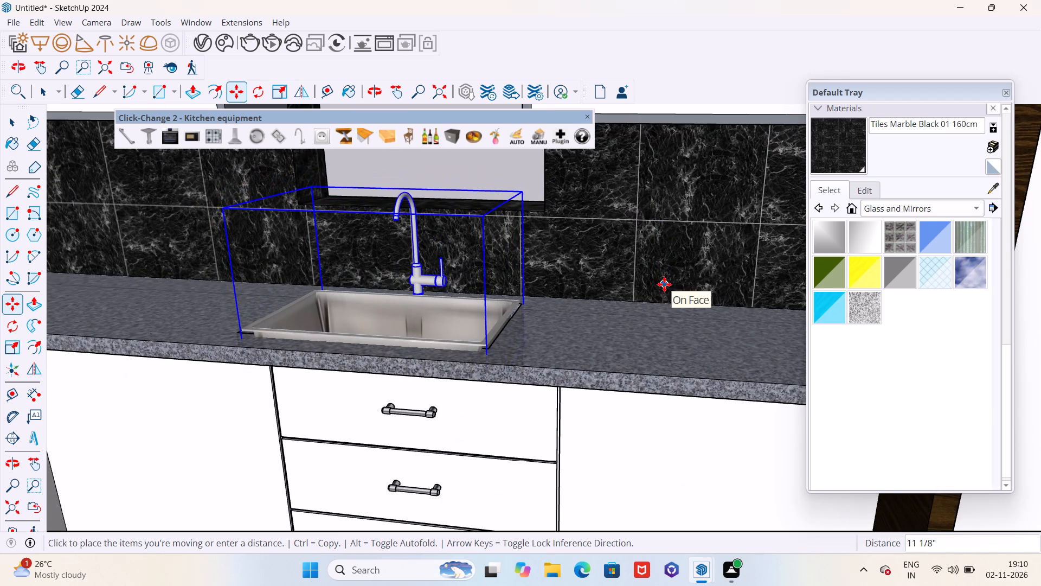
left_click(664, 284)
Nudge the sink slightly toward the front edge of the countertop to align it with the cutout.
scroll(664, 263, "down", 3)
middle_click_drag(646, 240, 670, 314)
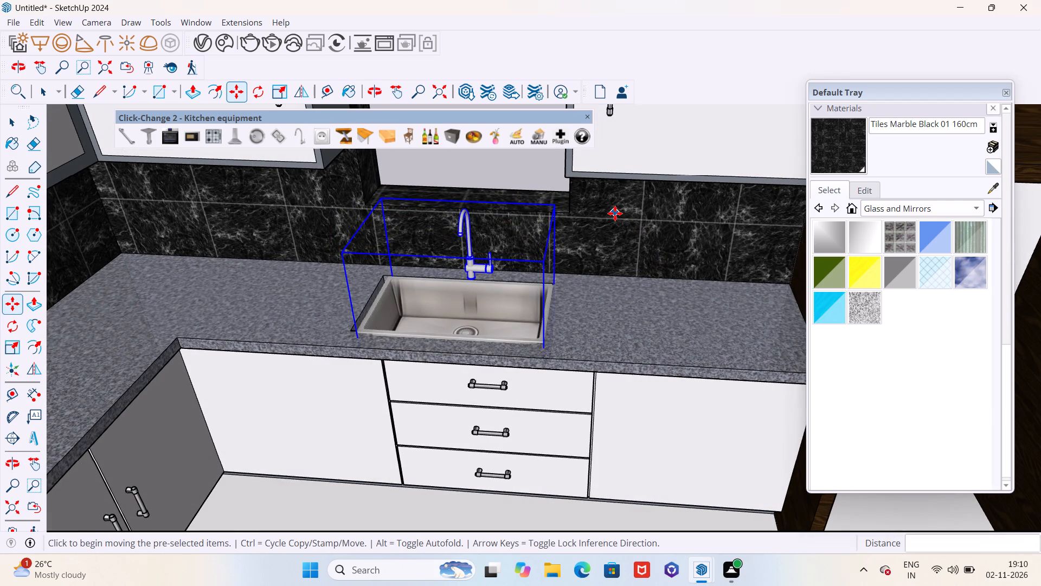
left_click(615, 213)
left_click(615, 222)
scroll(615, 247, "up", 4)
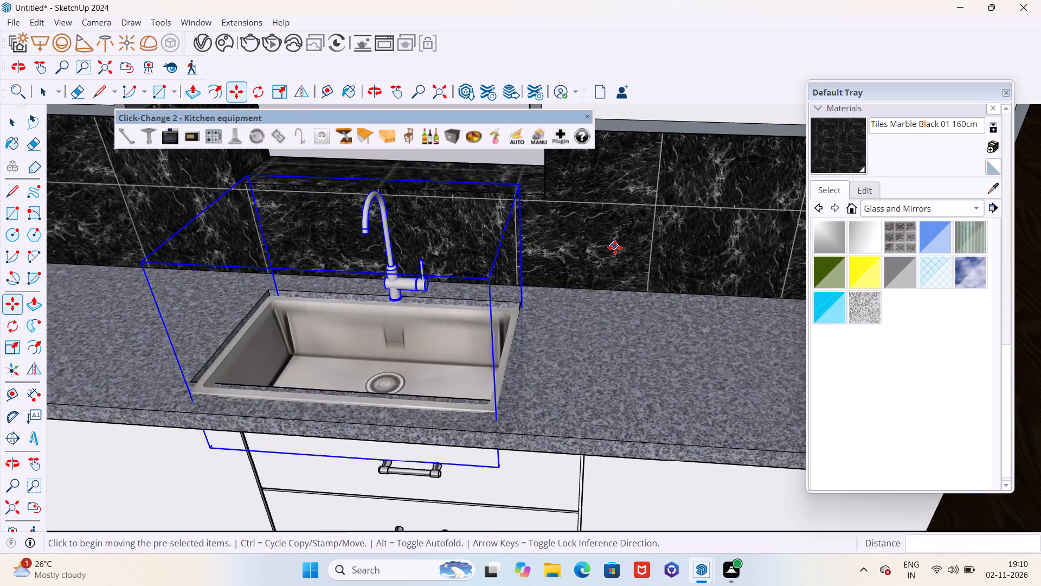
scroll(608, 248, "down", 8)
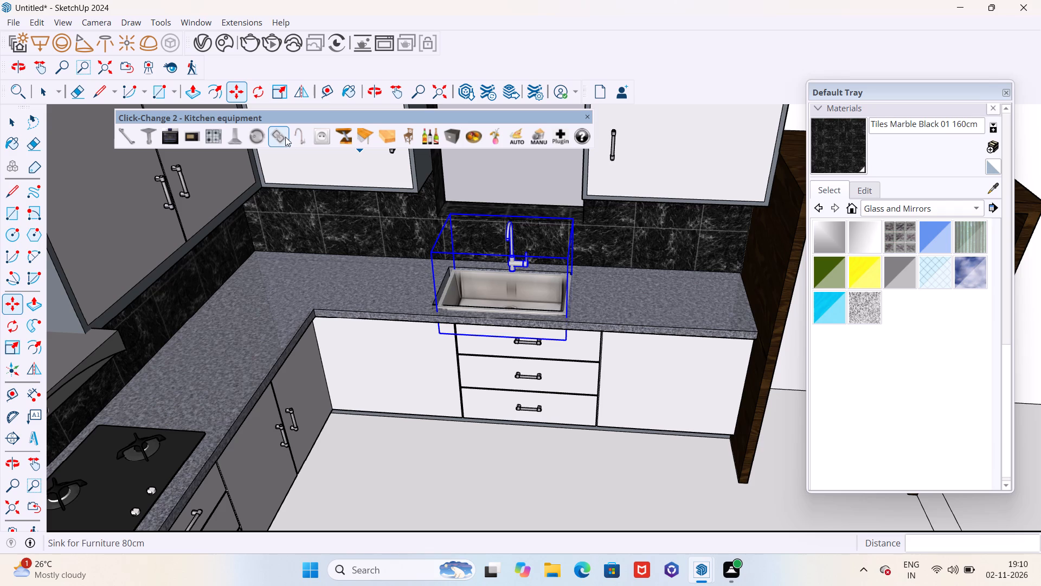
Replace the single-bowl sink with the model that has two equal bowls and a central tap.
left_click(284, 136)
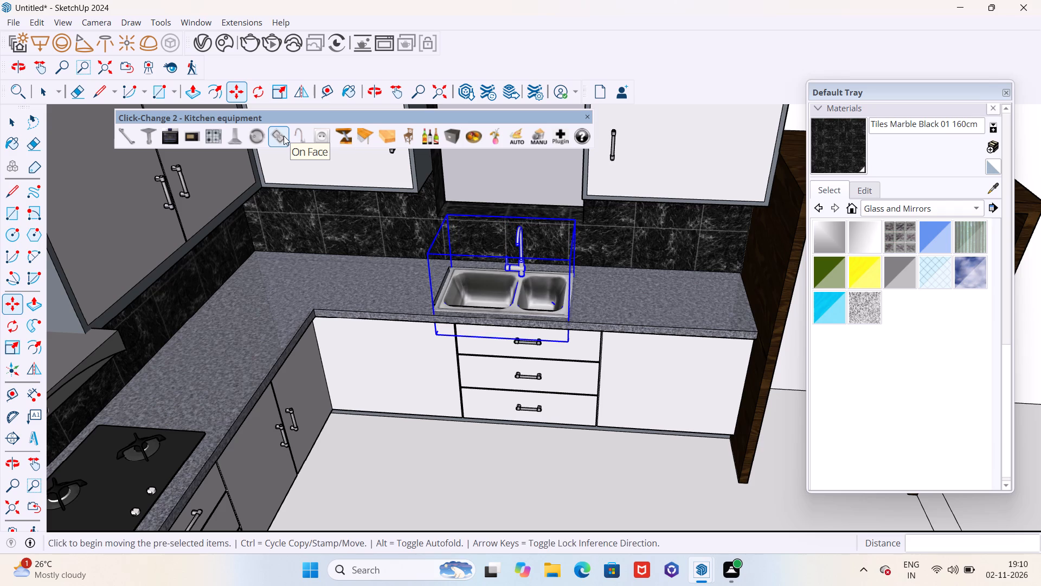
left_click(284, 136)
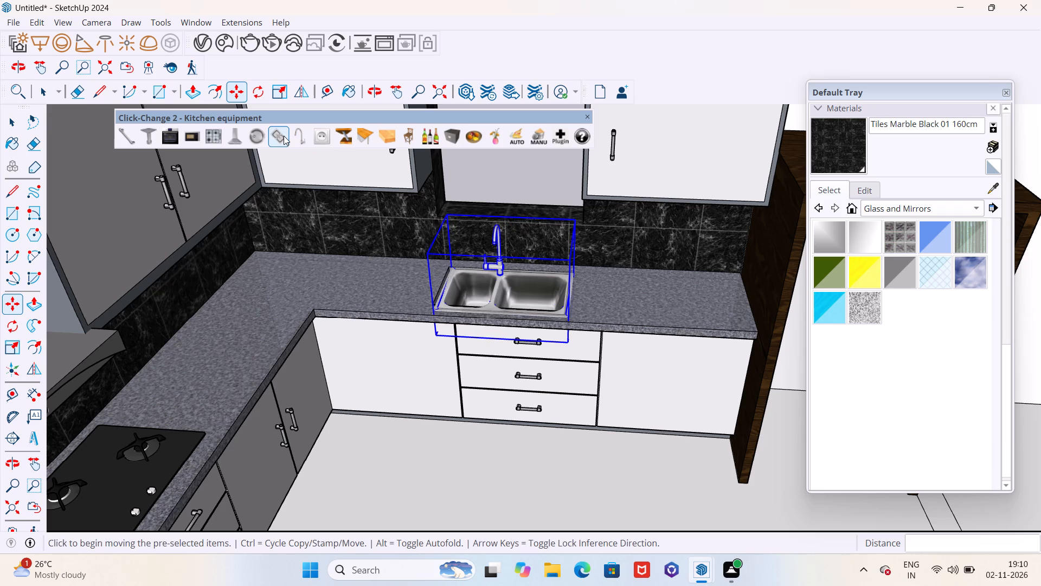
left_click(284, 136)
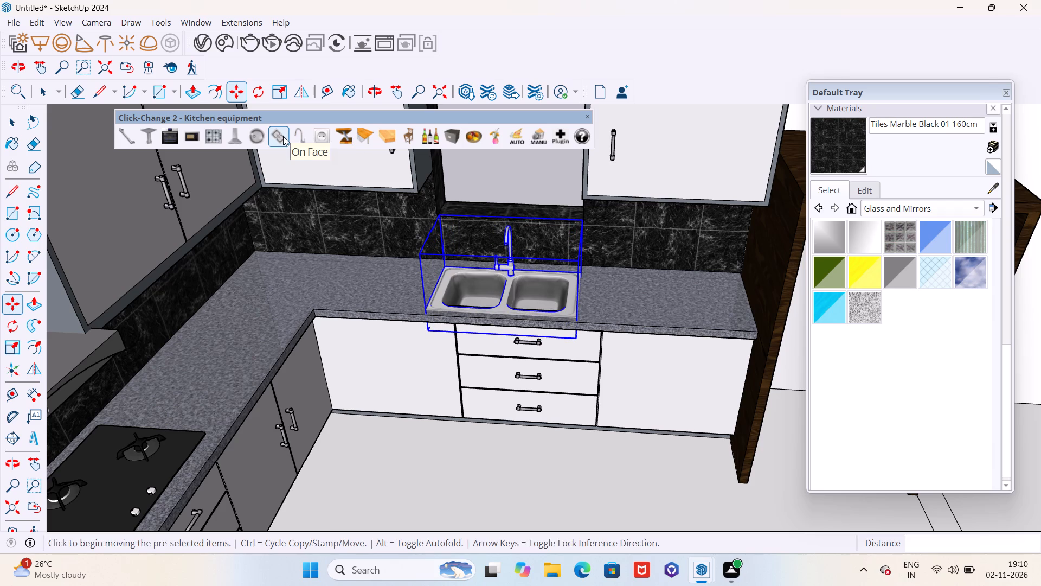
key("Escape")
Lower the double-bowl sink about 15/16" so its rim sits on the countertop around the cutout.
scroll(561, 340, "up", 8)
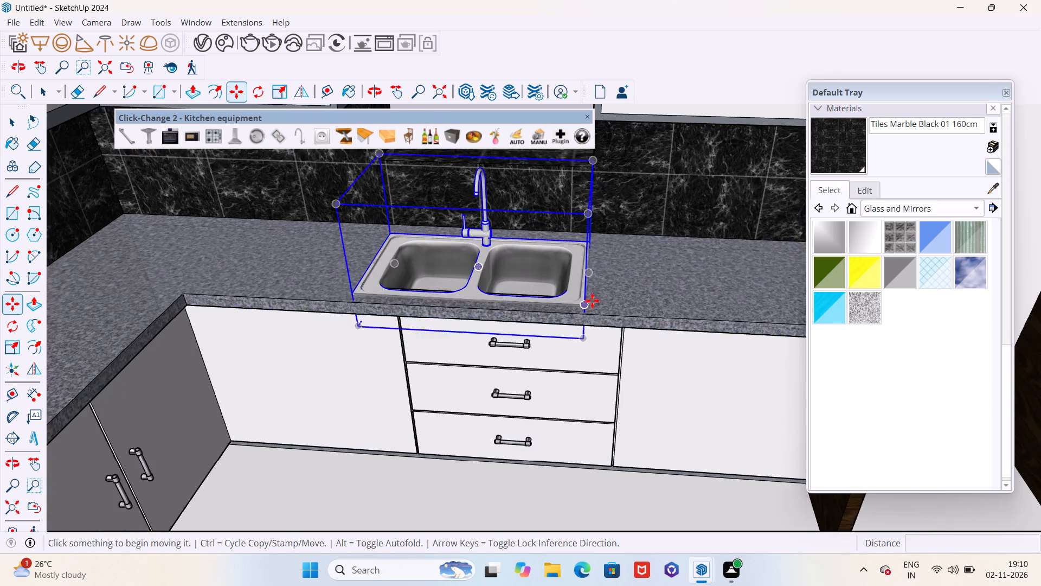
scroll(592, 301, "up", 2)
middle_click_drag(605, 252, 605, 136)
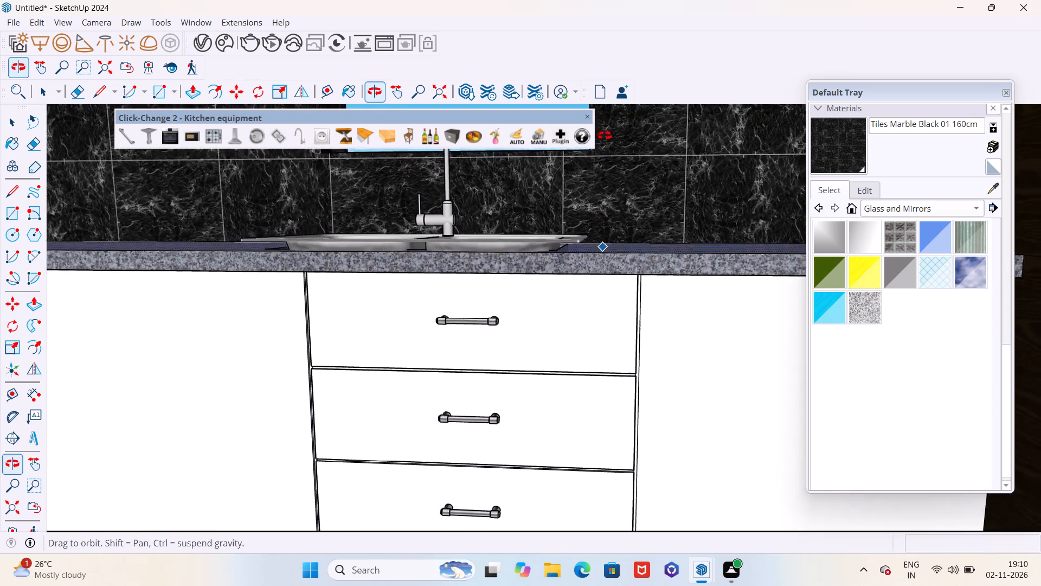
middle_click_drag(605, 136, 618, 148)
scroll(588, 251, "up", 13)
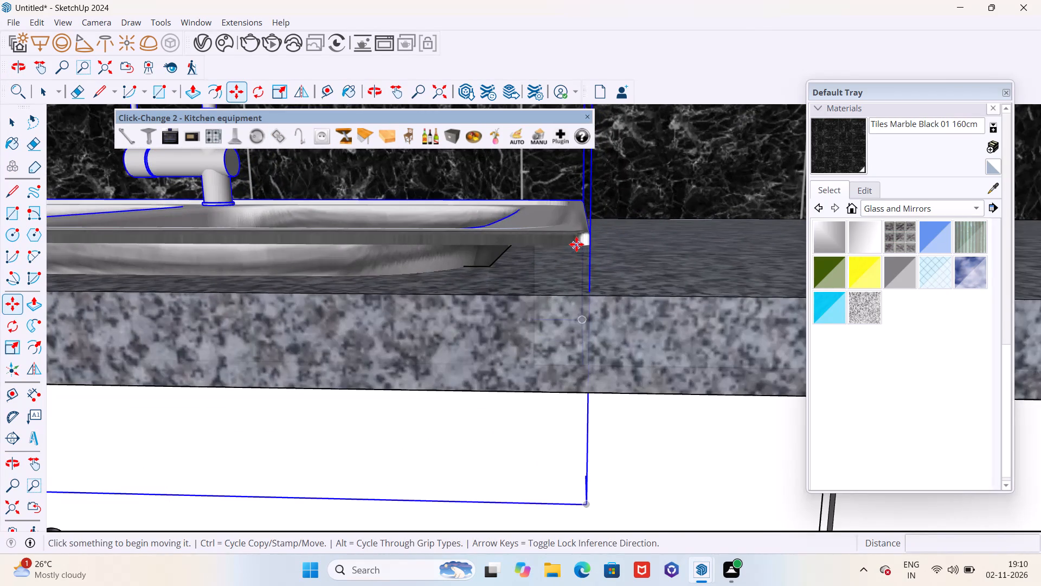
left_click(576, 244)
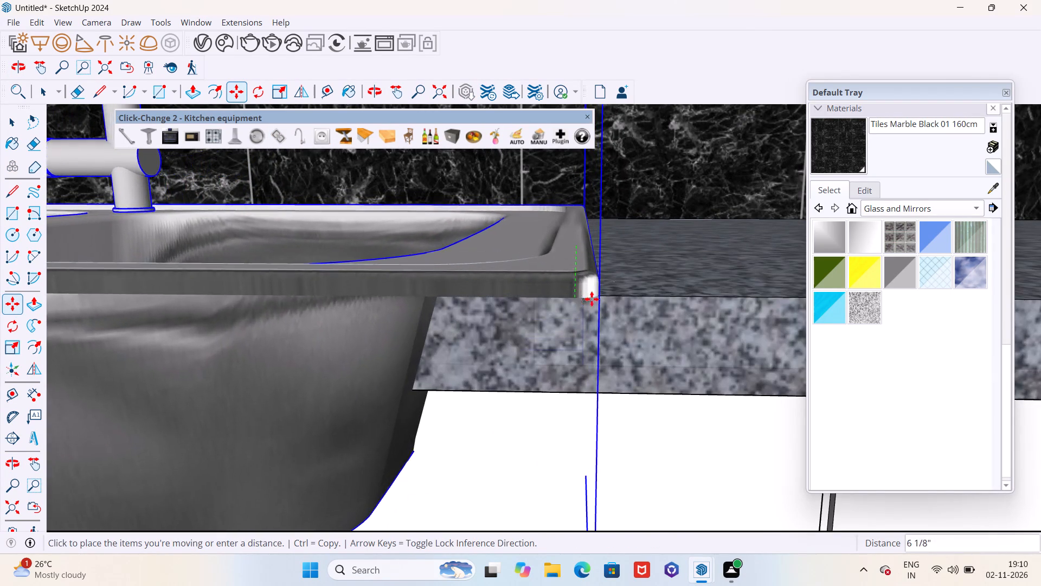
middle_click_drag(589, 262, 520, 186)
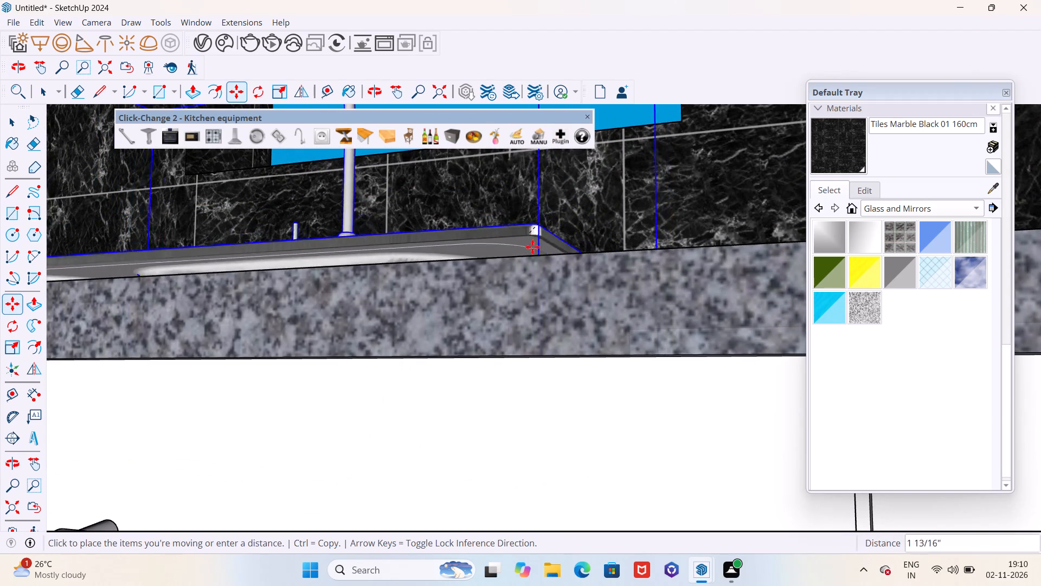
middle_click_drag(562, 264, 579, 355)
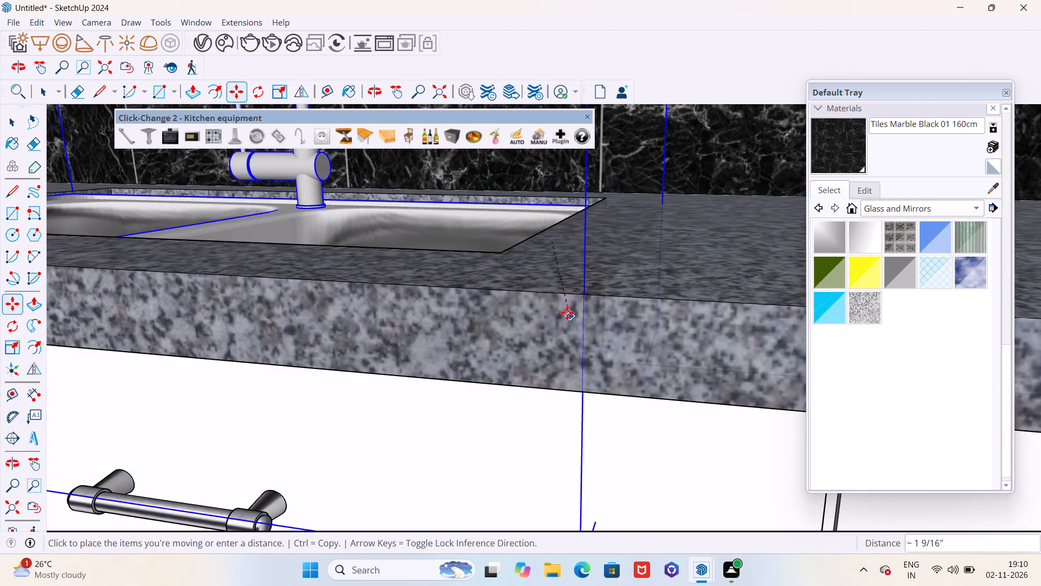
scroll(548, 252, "up", 3)
scroll(548, 252, "down", 3)
scroll(548, 251, "up", 3)
scroll(548, 245, "down", 1)
scroll(548, 245, "up", 4)
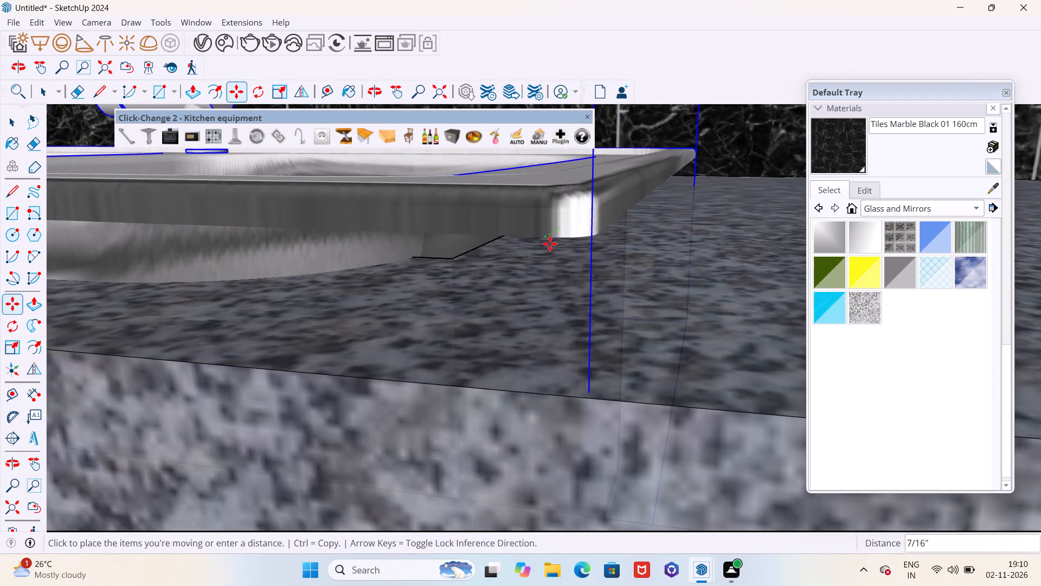
scroll(550, 244, "down", 1)
scroll(550, 244, "up", 6)
scroll(558, 242, "down", 3)
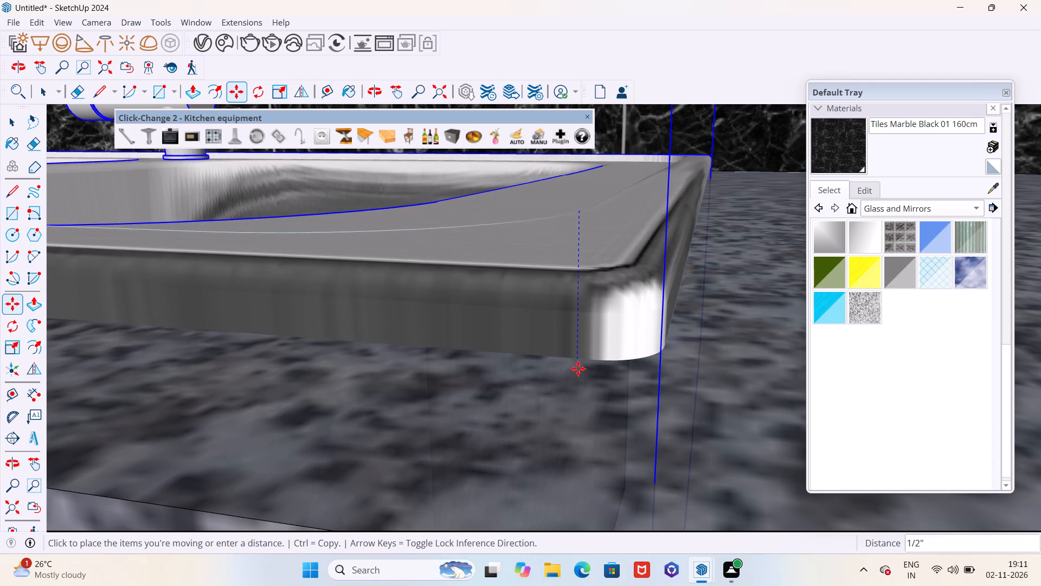
scroll(577, 378, "down", 4)
middle_click_drag(577, 377, 593, 278)
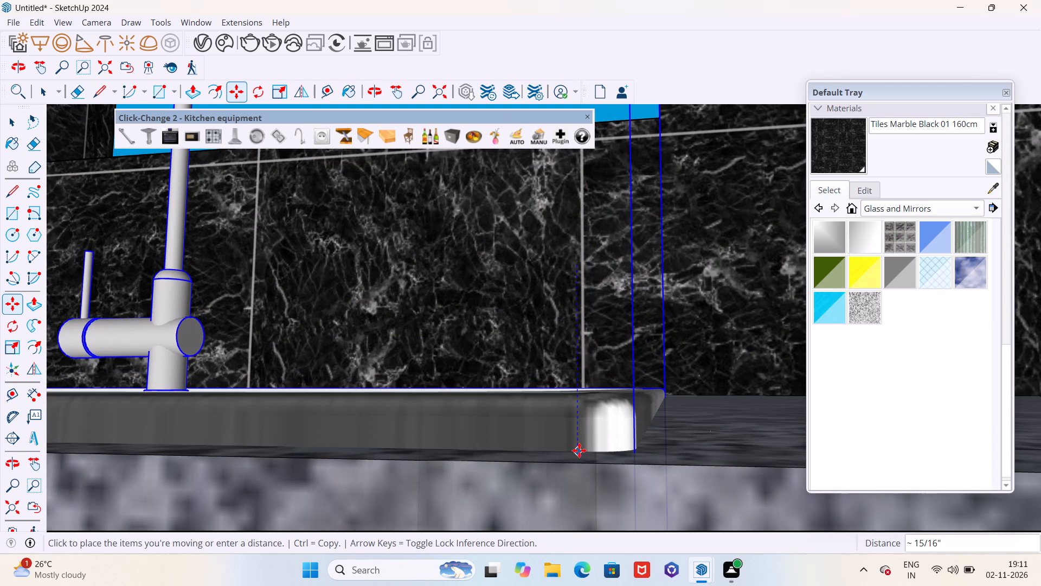
left_click(579, 456)
Scale the sink's depth toward the backsplash by a factor of about 1.13 to narrow the gap behind it.
scroll(590, 292, "down", 11)
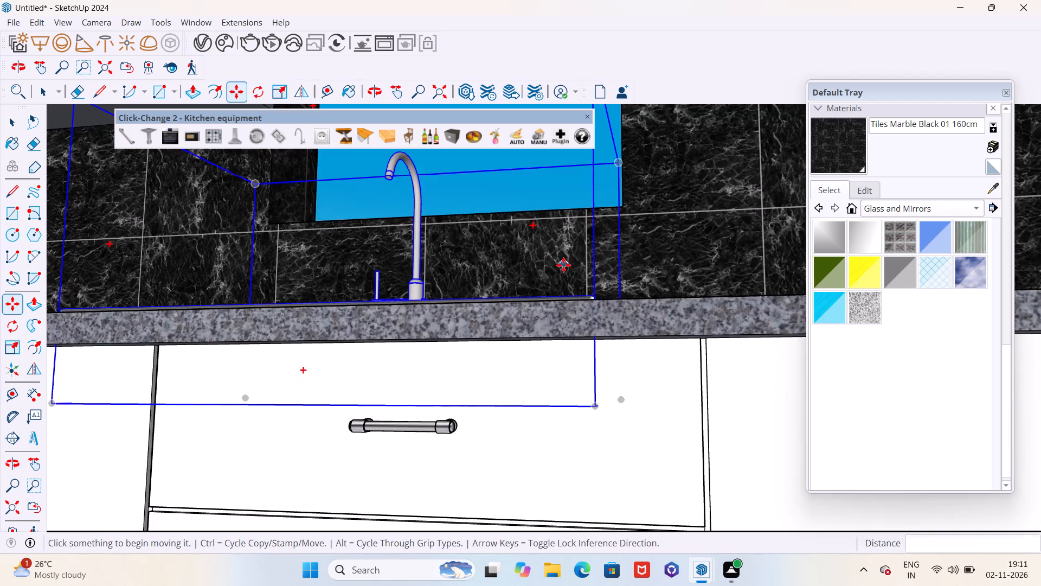
middle_click_drag(563, 265, 586, 412)
scroll(568, 347, "down", 6)
middle_click_drag(523, 282, 374, 416)
scroll(522, 284, "down", 1)
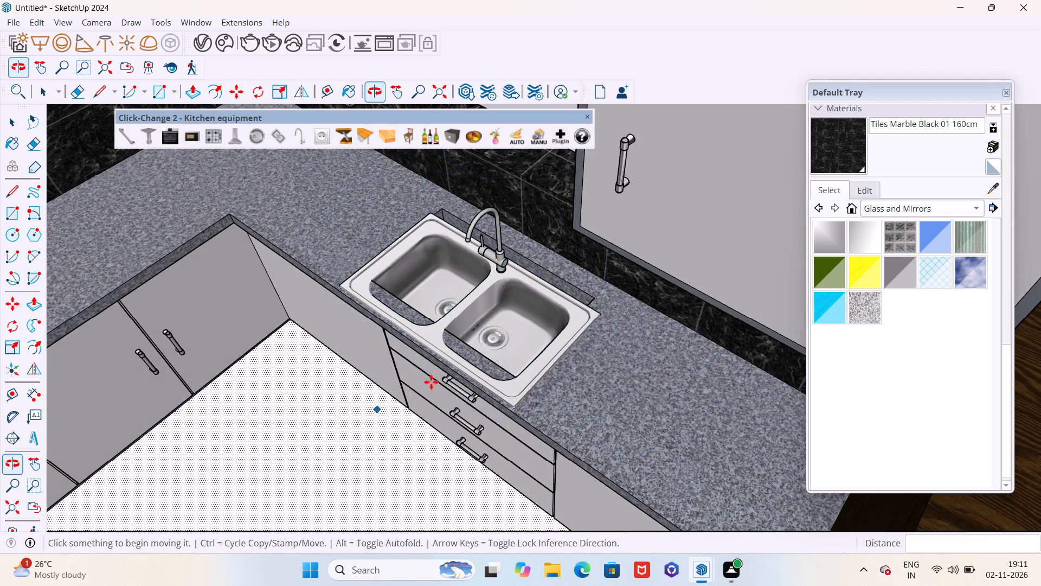
scroll(601, 309, "up", 6)
middle_click_drag(602, 309, 566, 309)
key("s")
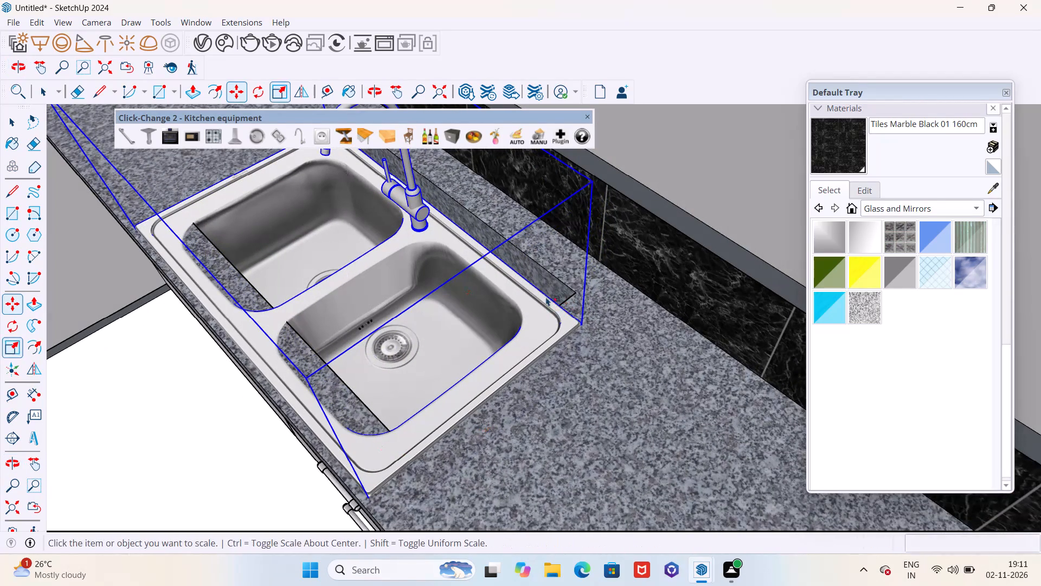
middle_click_drag(538, 285, 479, 230)
key("s")
middle_click_drag(483, 233, 388, 231)
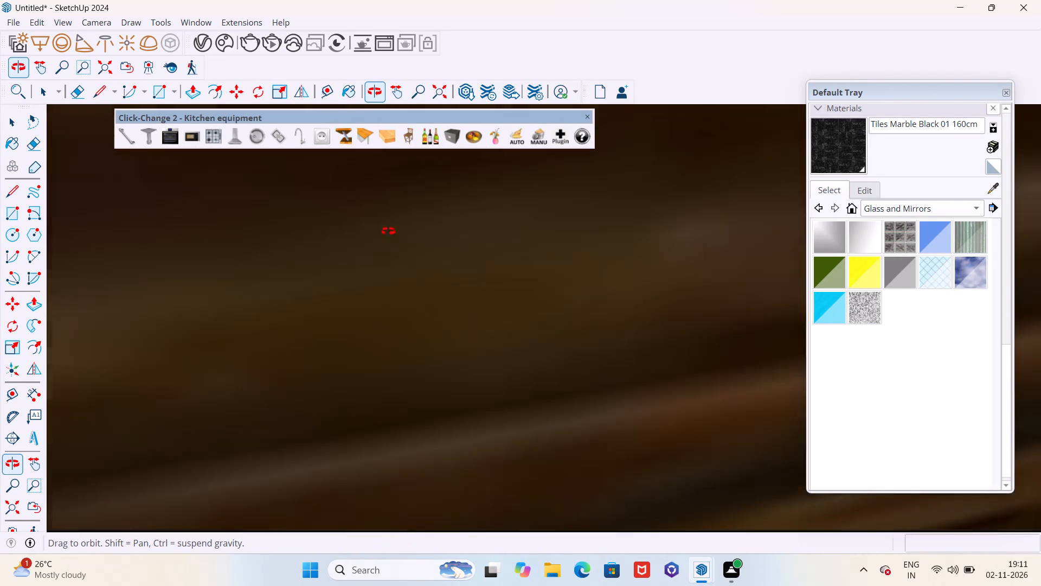
middle_click_drag(388, 231, 442, 249)
scroll(442, 249, "up", 6)
scroll(491, 250, "down", 9)
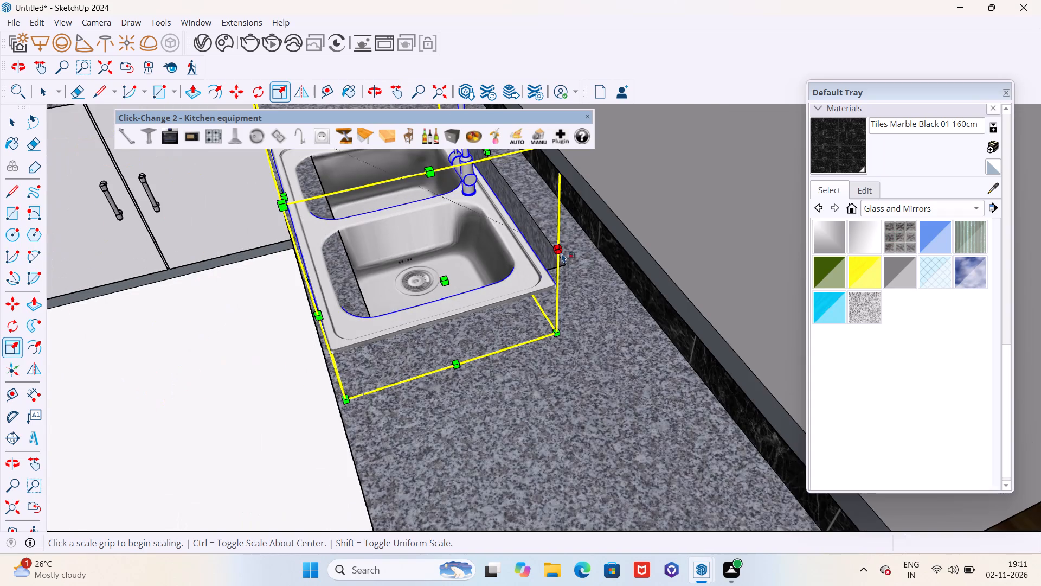
middle_click_drag(463, 222, 532, 266)
scroll(493, 190, "up", 1)
left_click_drag(493, 190, 493, 189)
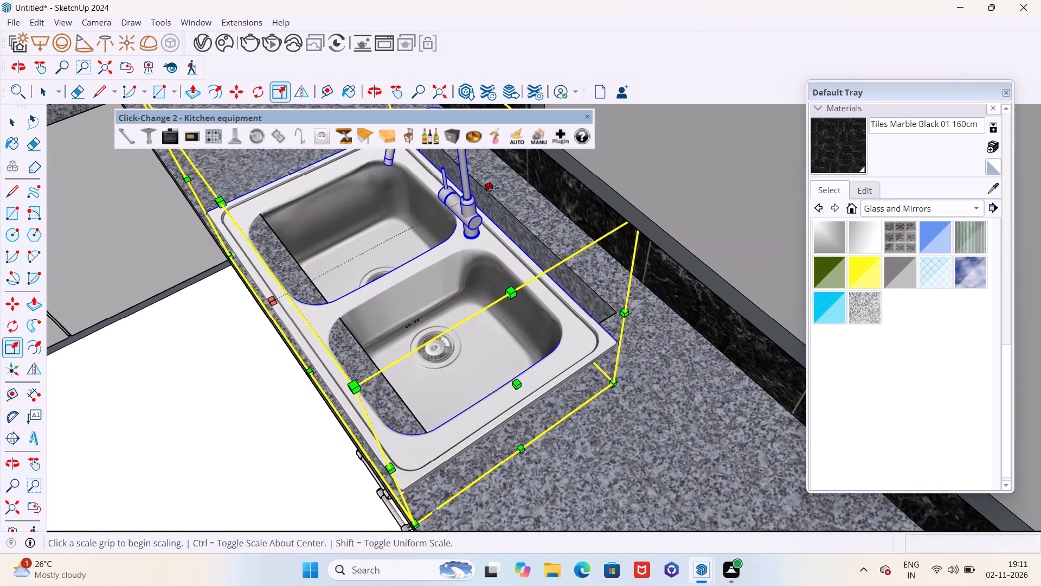
left_click_drag(493, 189, 516, 181)
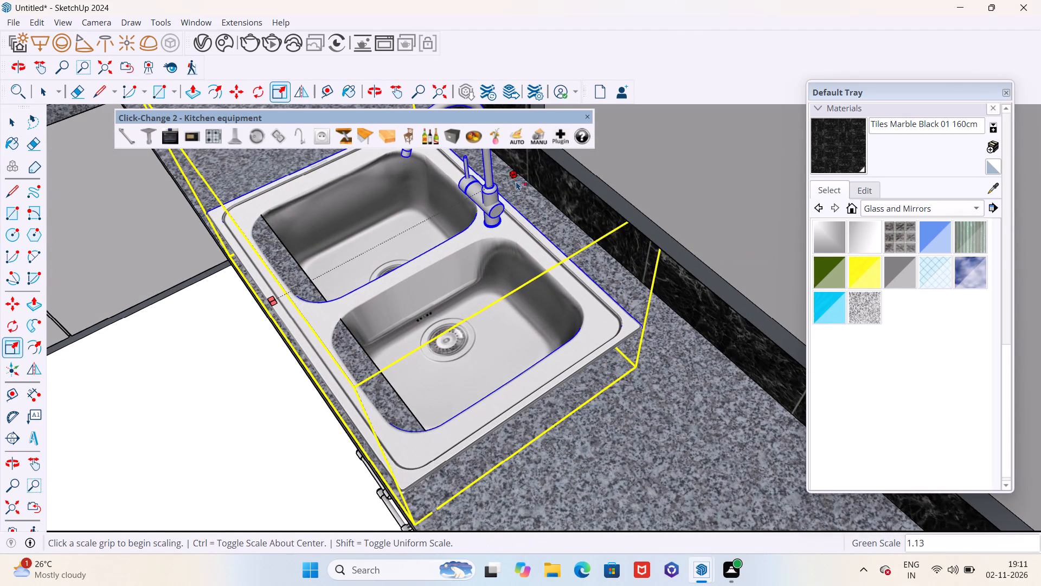
Stretch the sink's depth further toward the backsplash until its rim covers the rear cutout edge, with a final scale of 1.02.
scroll(532, 222, "down", 5)
scroll(521, 195, "up", 3)
left_click_drag(511, 199, 525, 194)
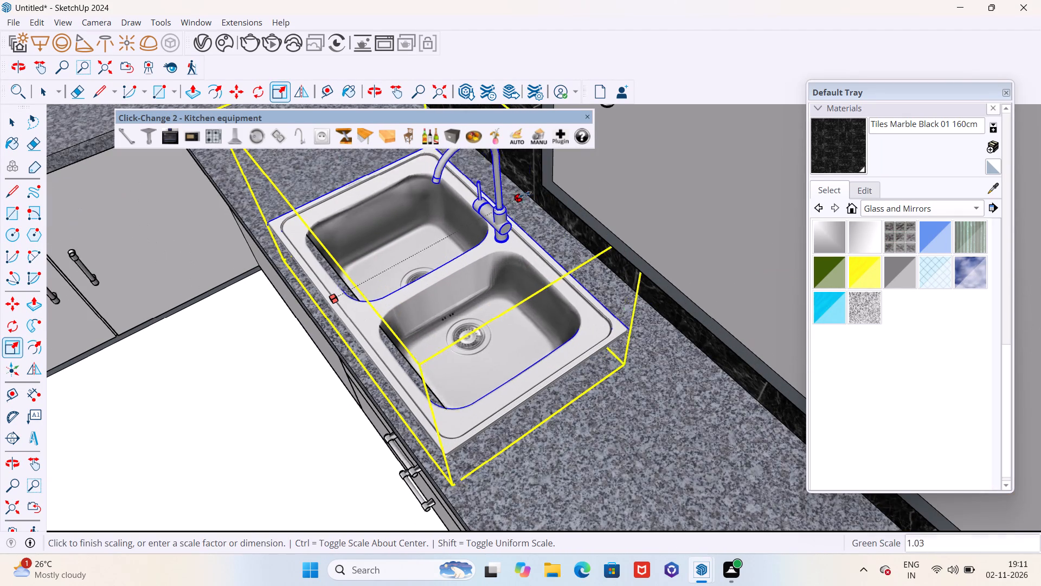
left_click_drag(525, 194, 531, 196)
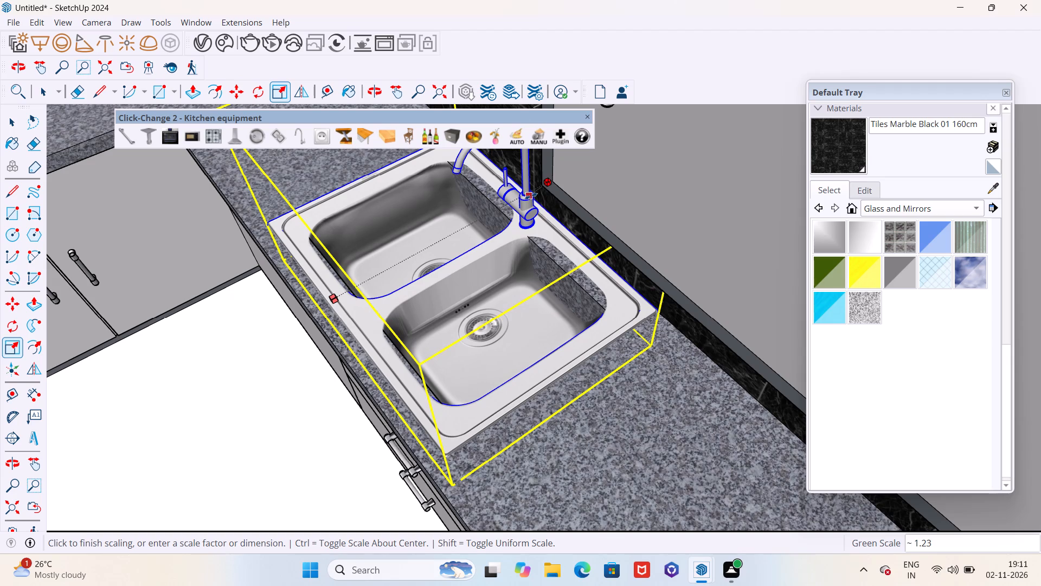
left_click_drag(531, 196, 525, 200)
scroll(530, 256, "up", 5)
left_click_drag(500, 165, 500, 164)
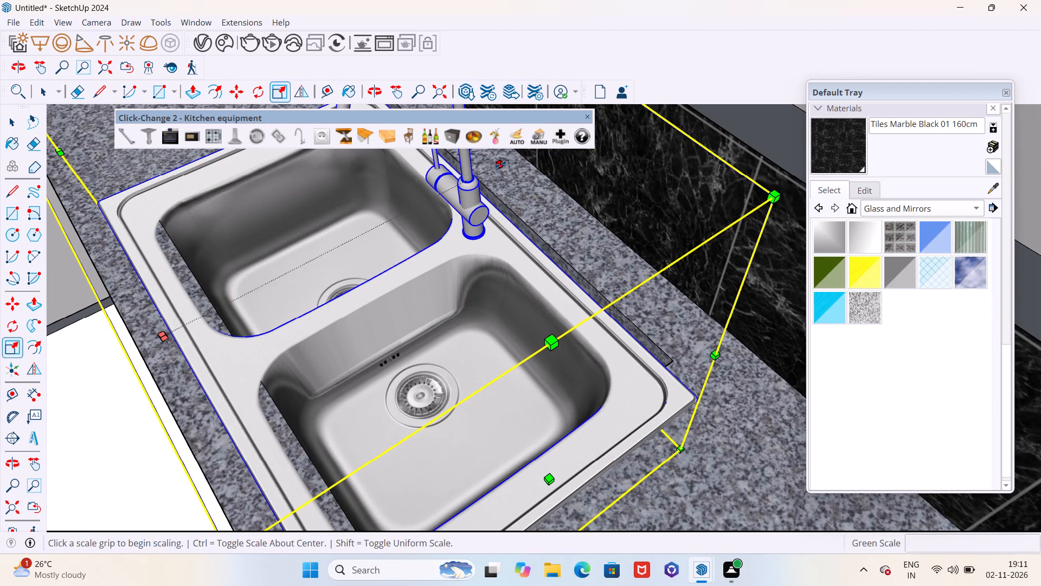
left_click_drag(500, 164, 514, 159)
middle_click_drag(524, 205, 505, 214)
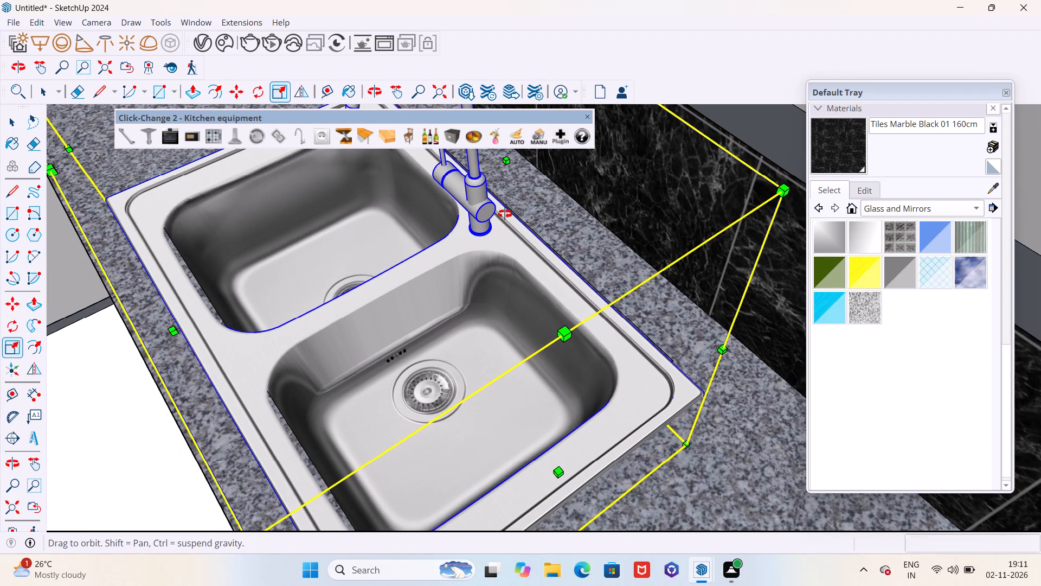
middle_click_drag(505, 214, 515, 215)
scroll(518, 222, "up", 5)
scroll(509, 241, "down", 5)
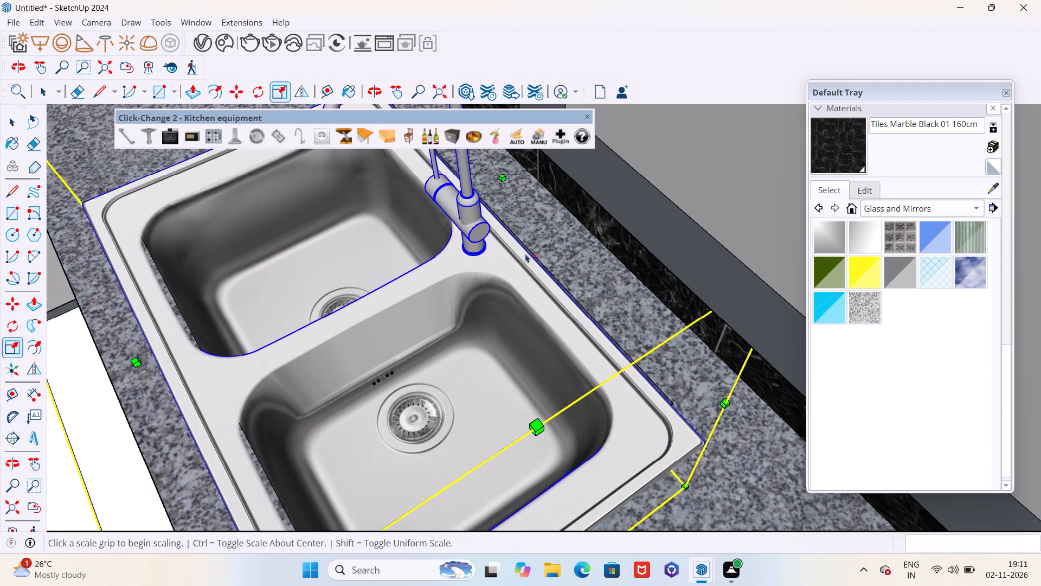
left_click_drag(503, 178, 508, 176)
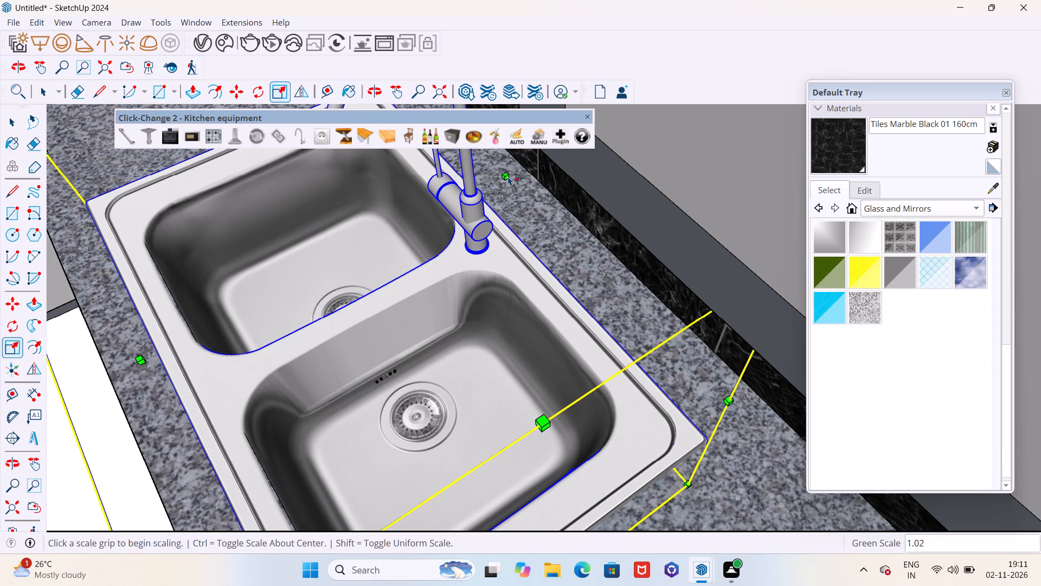
scroll(524, 196, "down", 5)
middle_click_drag(447, 267, 534, 237)
scroll(539, 234, "down", 4)
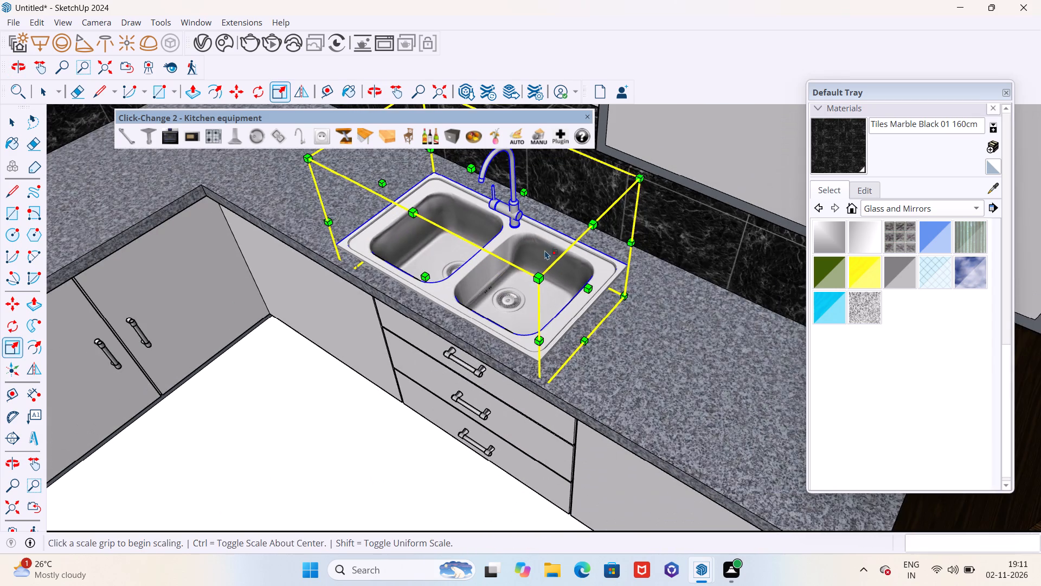
key("Escape")
scroll(529, 308, "down", 4)
key("Escape")
middle_click_drag(441, 317, 579, 345)
scroll(575, 358, "down", 5)
key("Escape")
middle_click_drag(510, 427, 489, 332)
scroll(447, 245, "down", 6)
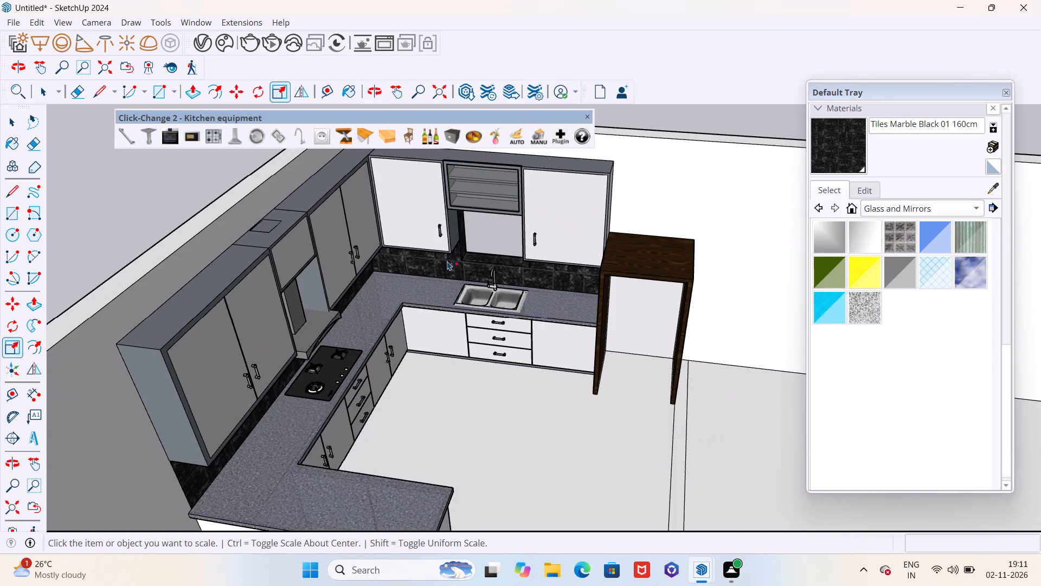
key("space")
Examine the fitted sink and the whole kitchen layout from several angles.
middle_click_drag(454, 419, 467, 460)
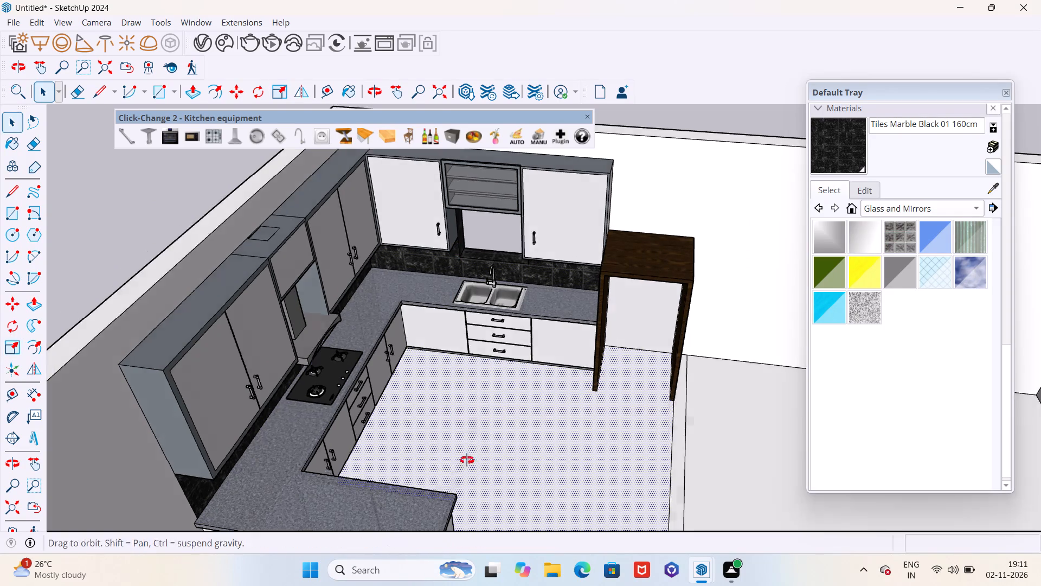
middle_click_drag(467, 460, 469, 469)
scroll(497, 311, "up", 7)
scroll(516, 289, "down", 1)
scroll(517, 287, "up", 5)
scroll(524, 282, "down", 3)
middle_click_drag(519, 305, 439, 190)
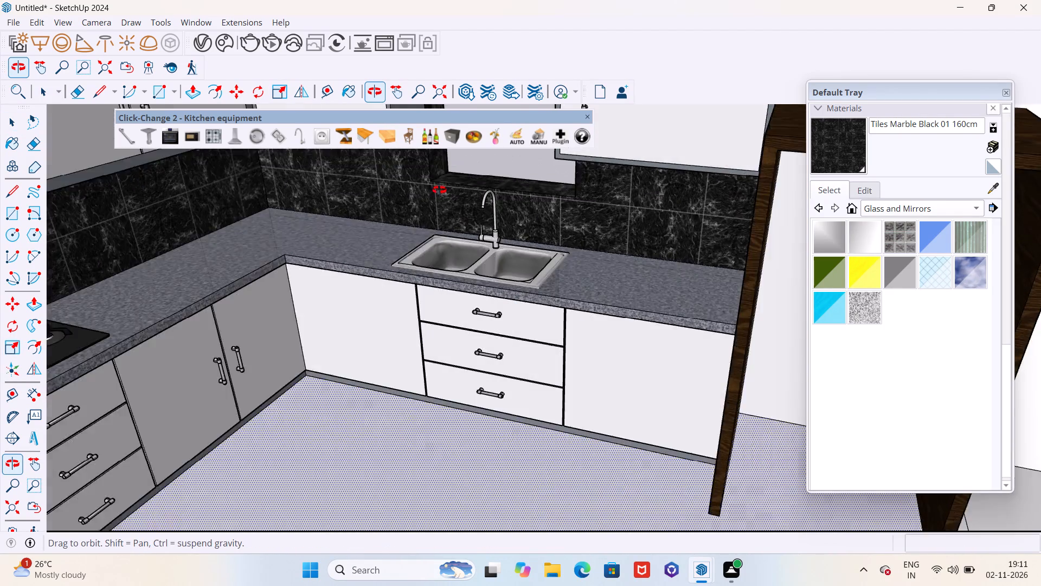
middle_click_drag(439, 190, 420, 169)
scroll(481, 245, "up", 1)
scroll(541, 292, "down", 11)
middle_click_drag(528, 299, 537, 326)
scroll(529, 345, "down", 4)
middle_click_drag(527, 357, 487, 348)
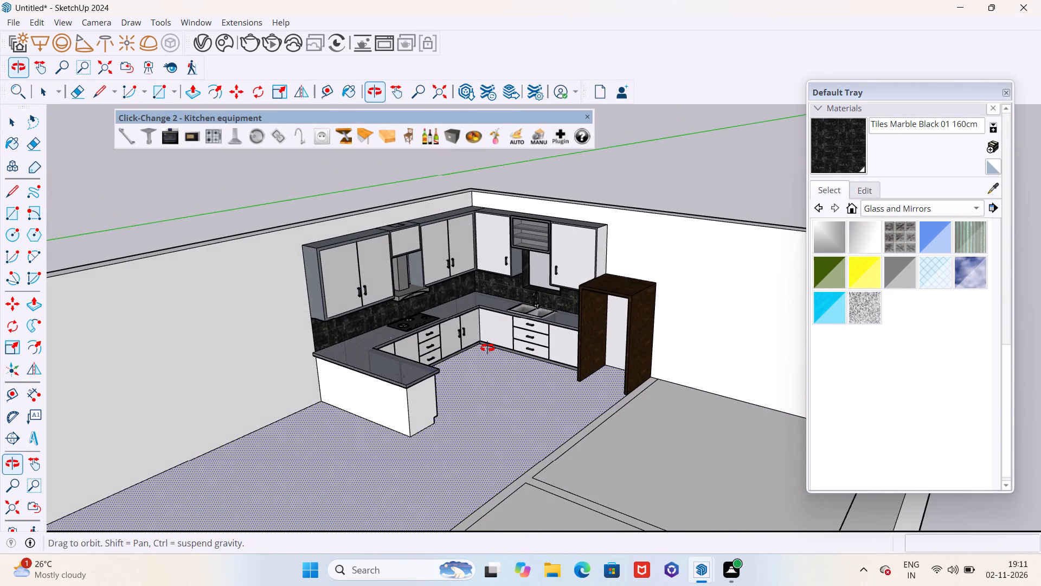
middle_click_drag(487, 348, 467, 343)
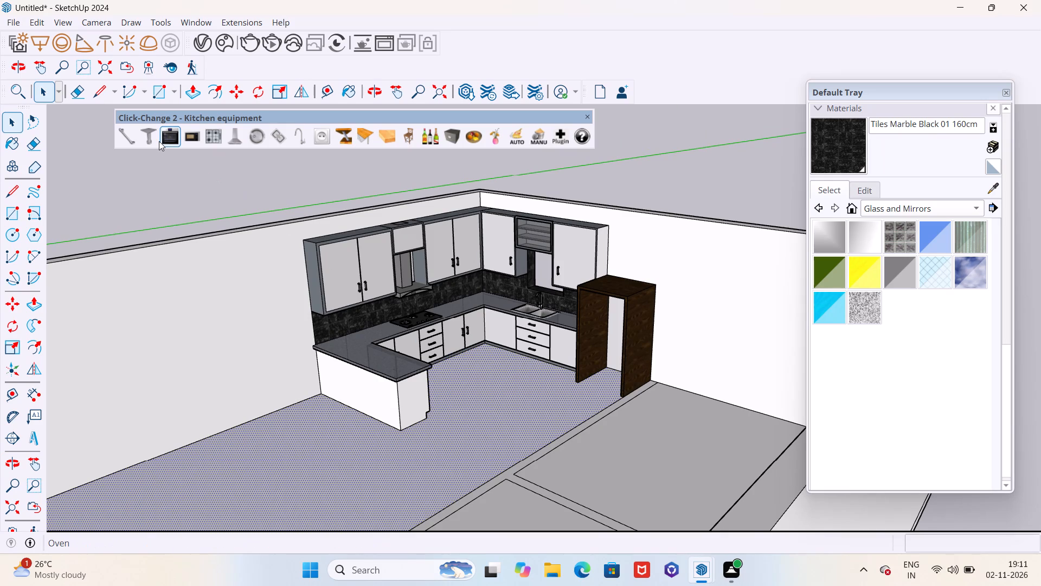
middle_click_drag(418, 304, 247, 359)
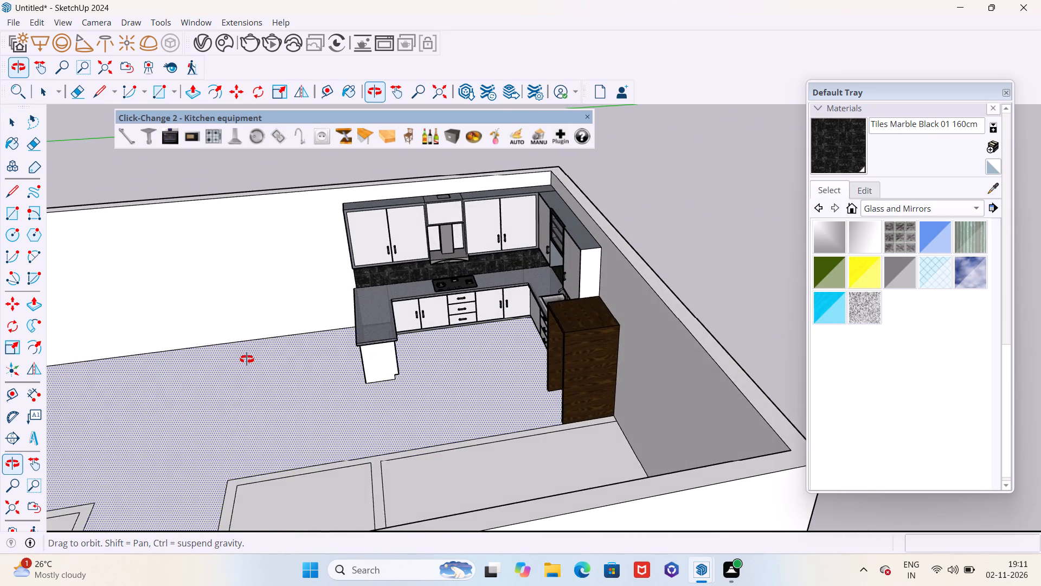
middle_click_drag(247, 359, 468, 326)
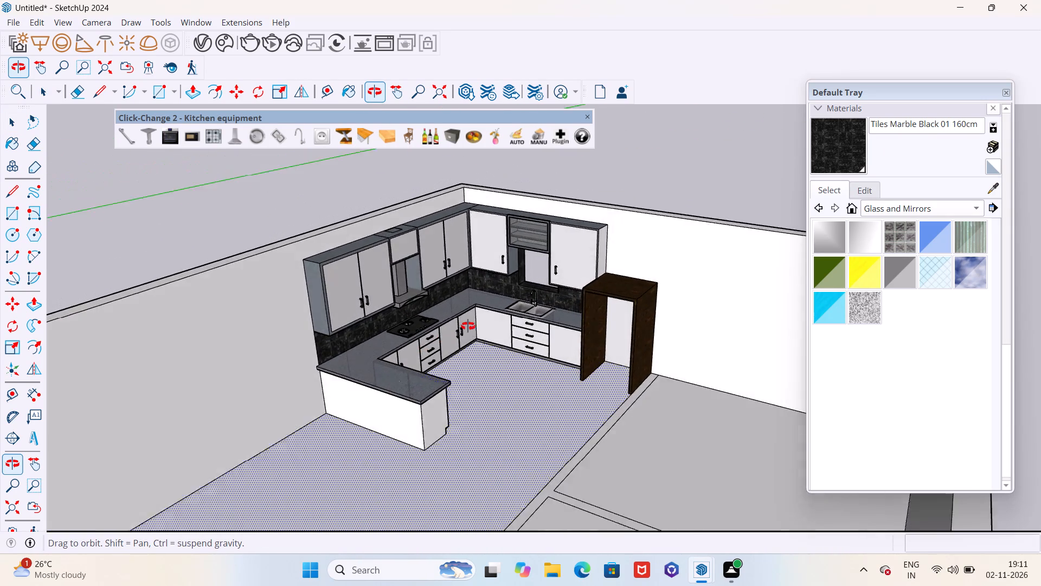
middle_click_drag(468, 326, 524, 314)
middle_click_drag(523, 314, 430, 311)
scroll(234, 151, "up", 3)
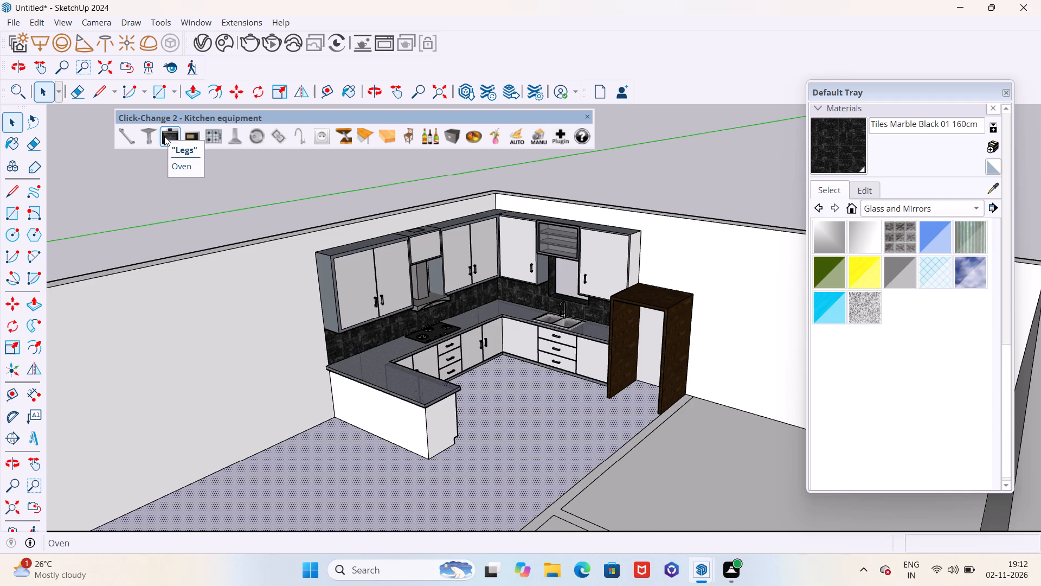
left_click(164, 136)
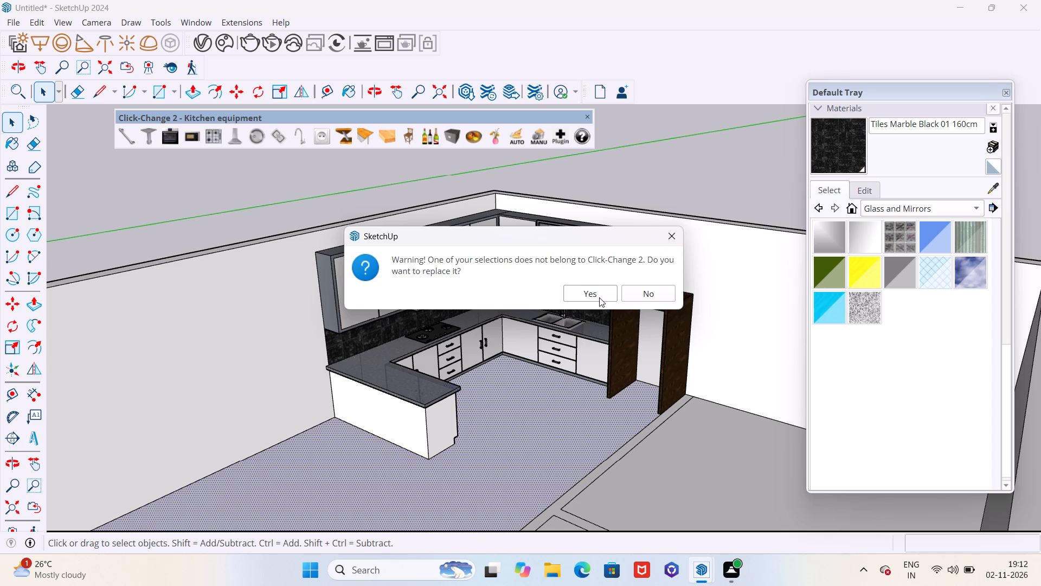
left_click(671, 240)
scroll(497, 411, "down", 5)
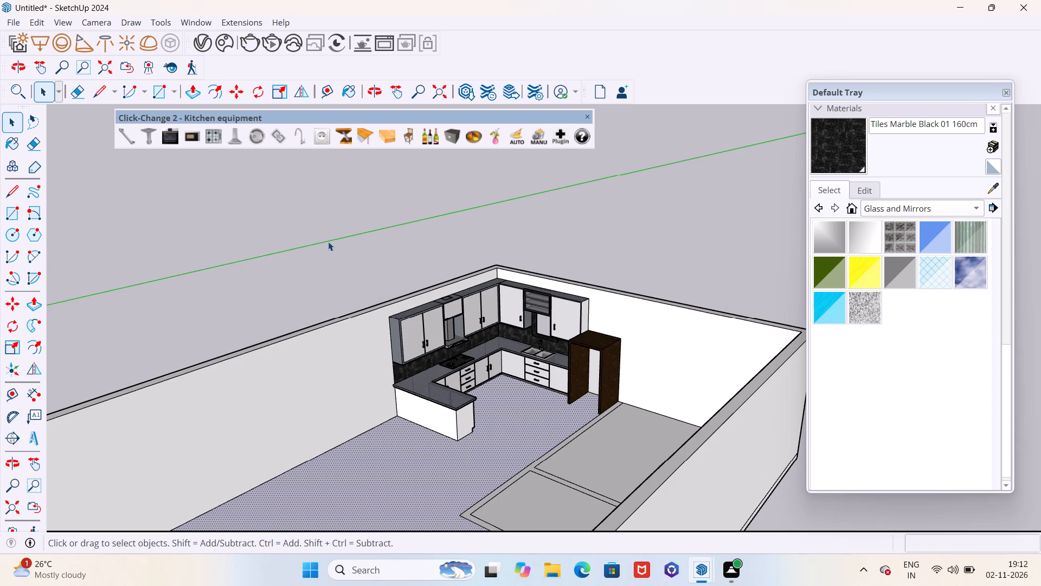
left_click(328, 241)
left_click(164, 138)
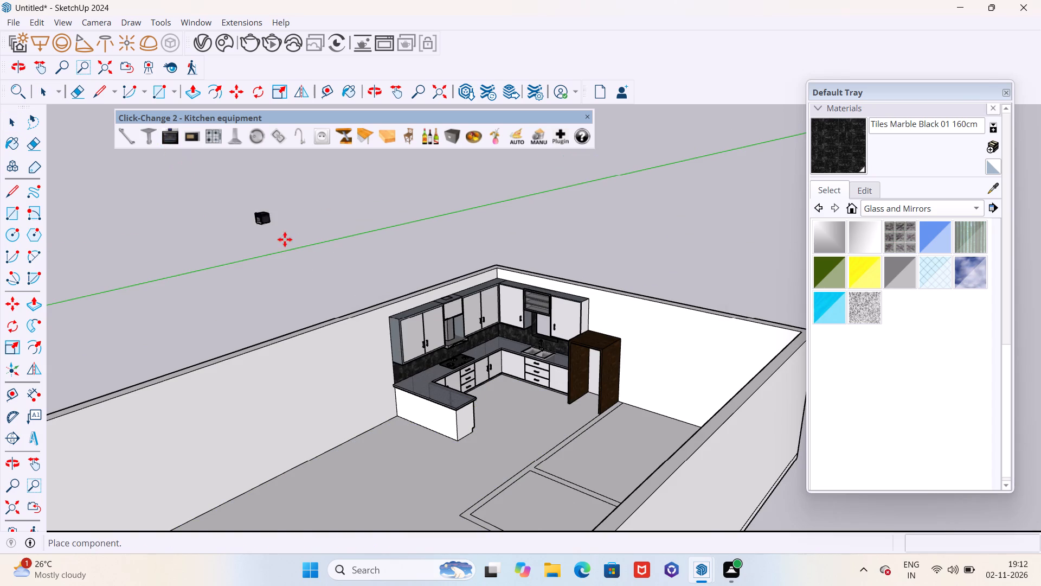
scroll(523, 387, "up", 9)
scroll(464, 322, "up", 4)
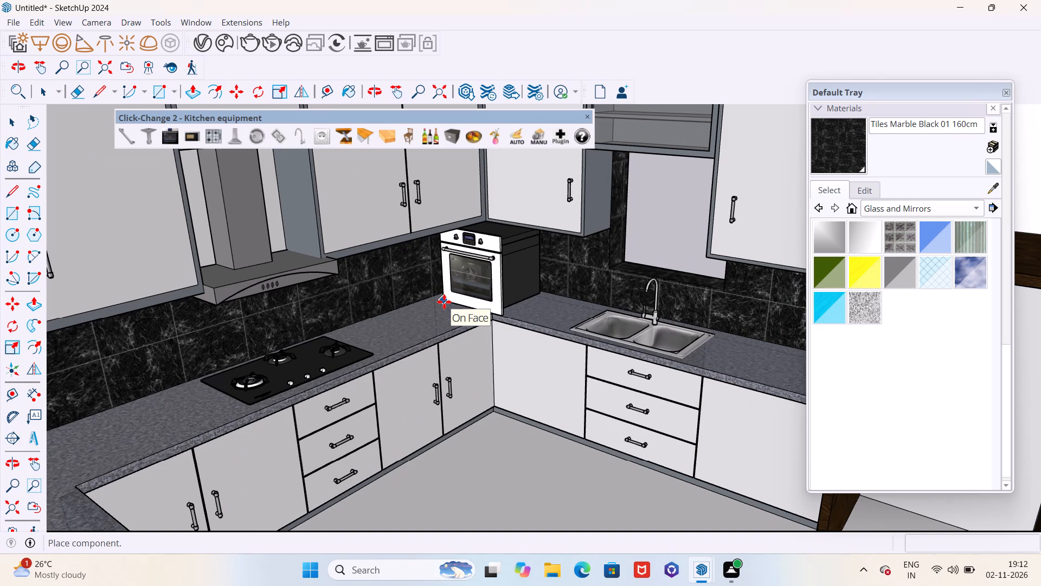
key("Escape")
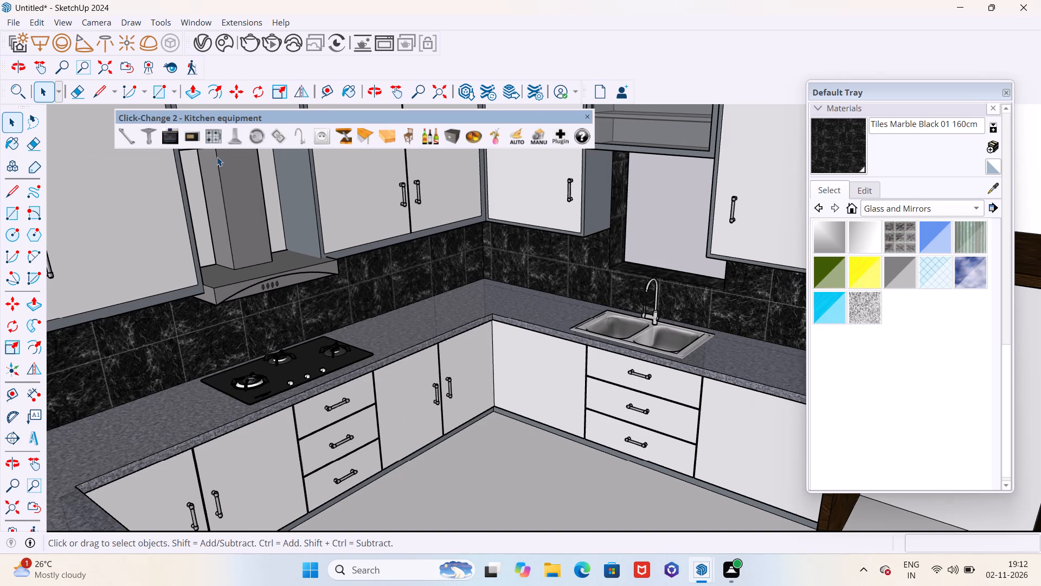
Insert the microwave oven from the kitchen equipment set onto the countertop corner between the hob and the sink.
left_click(184, 137)
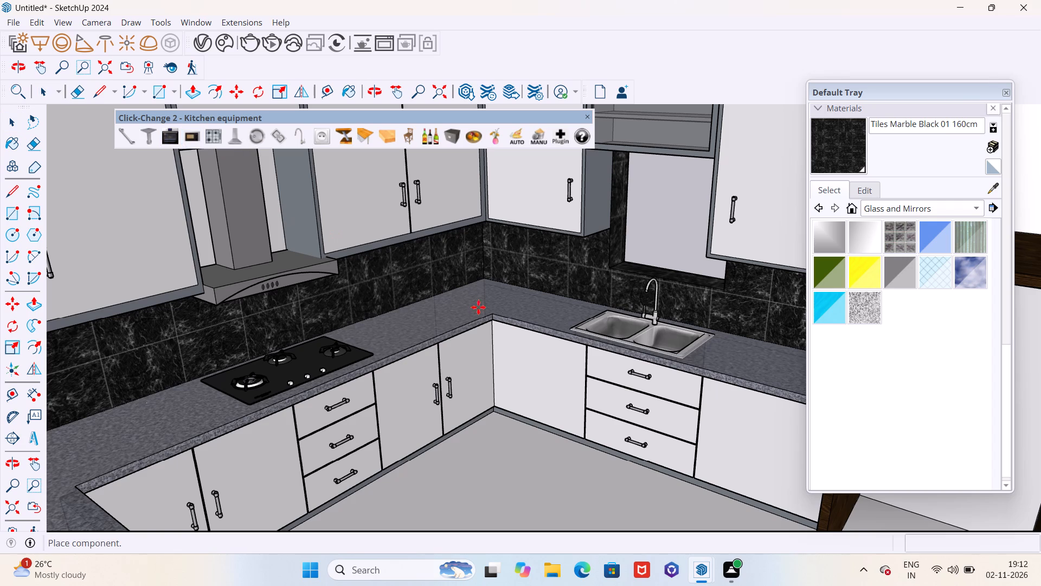
scroll(475, 307, "up", 7)
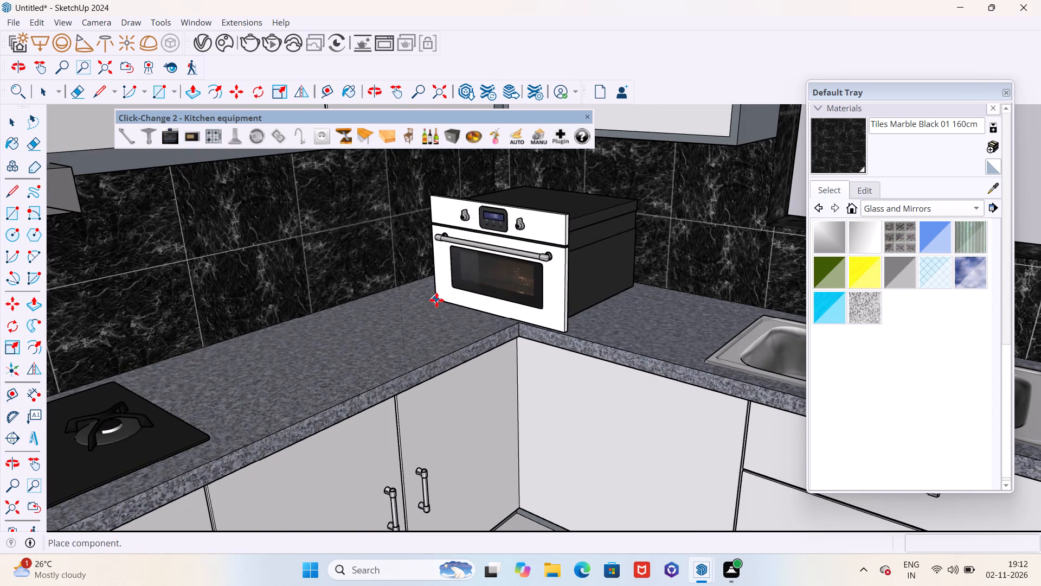
left_click(421, 300)
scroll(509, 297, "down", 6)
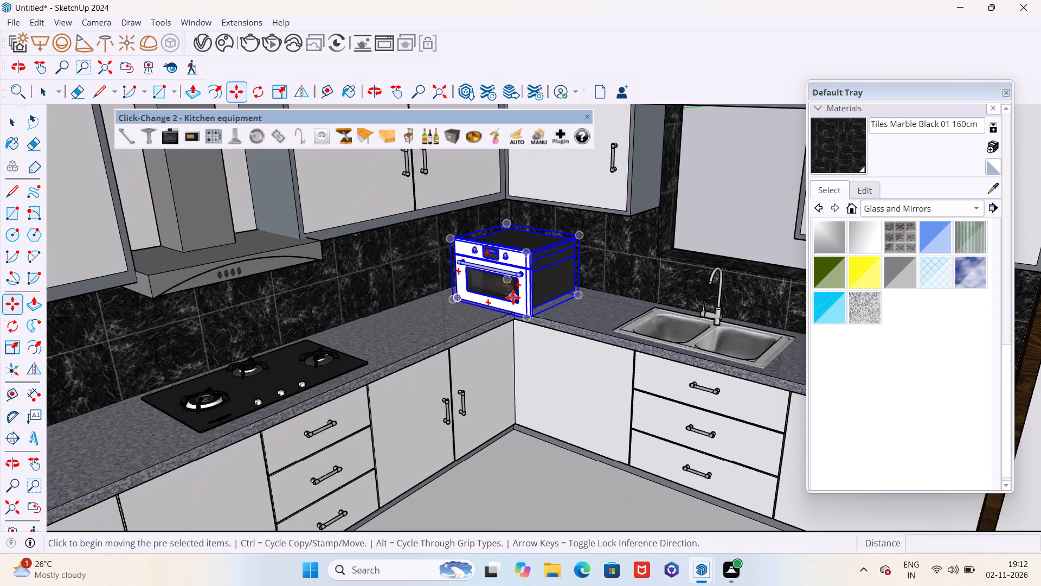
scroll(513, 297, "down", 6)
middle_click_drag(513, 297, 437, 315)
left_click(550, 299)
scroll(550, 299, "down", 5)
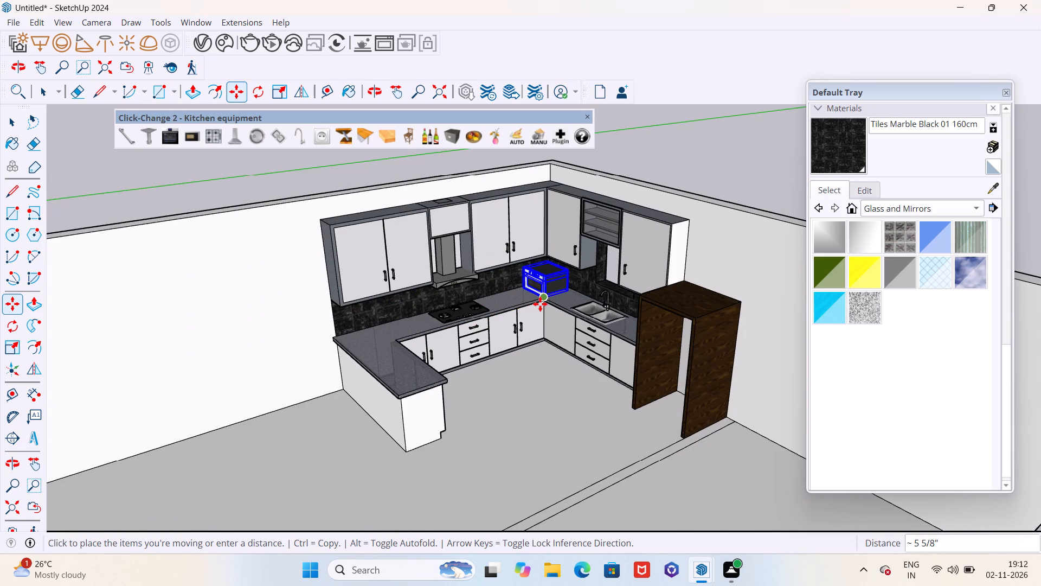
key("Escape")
Rotate the microwave 90° horizontally so its door faces the same way as the hob-side base cabinets.
middle_click_drag(530, 307, 574, 335)
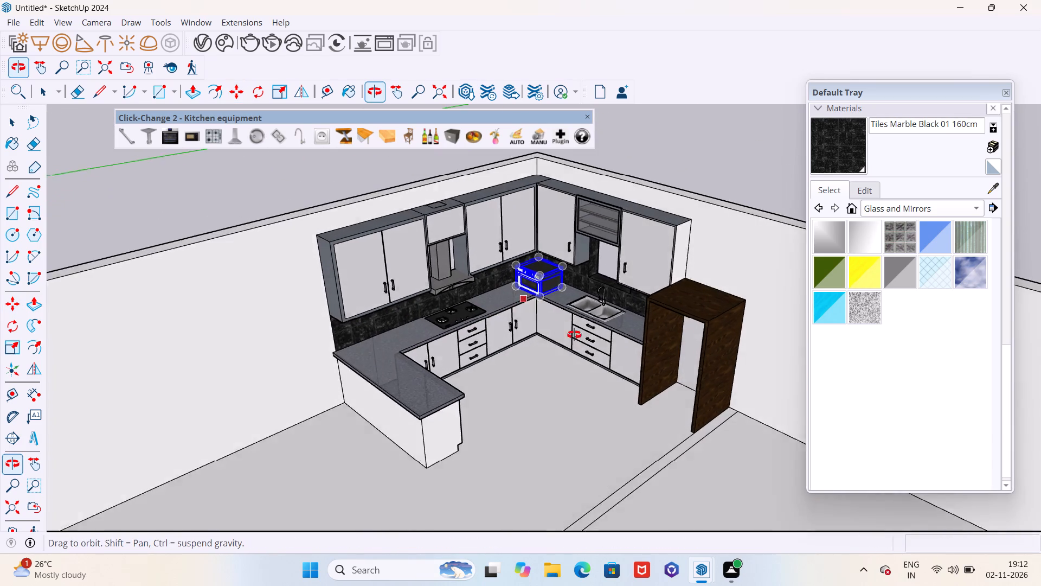
middle_click_drag(574, 335, 635, 354)
key("q")
left_click(539, 383)
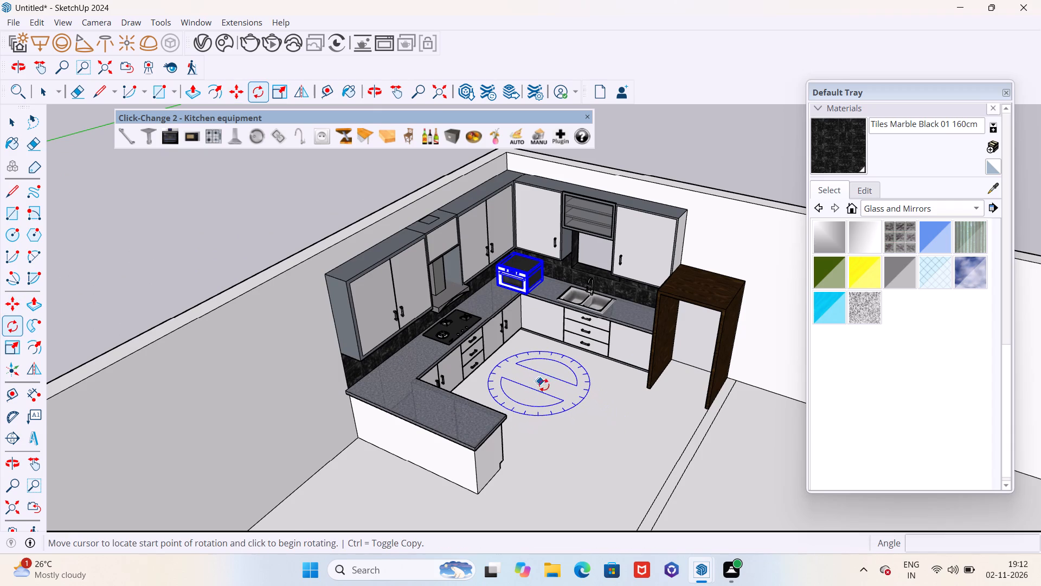
left_click(563, 396)
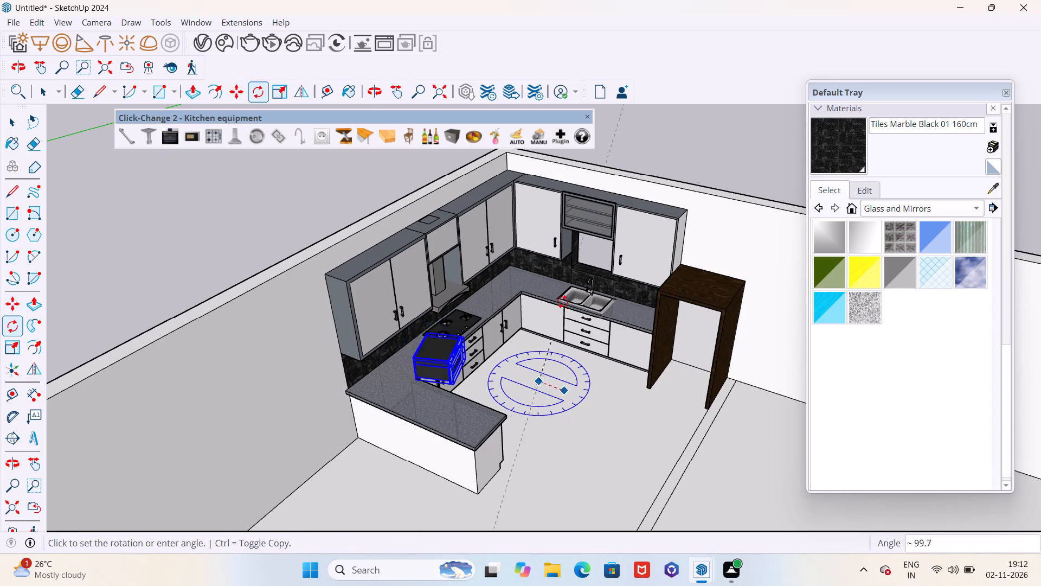
left_click(567, 355)
Move the rotated microwave about 6' 5" along the hob counter toward the corner.
middle_click_drag(557, 362, 448, 352)
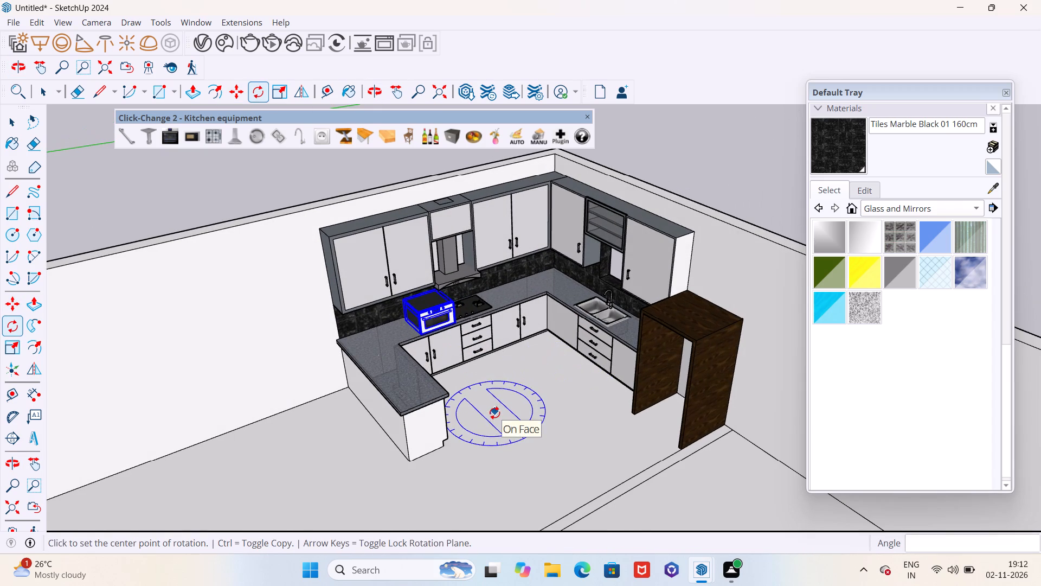
key("m")
left_click(491, 418)
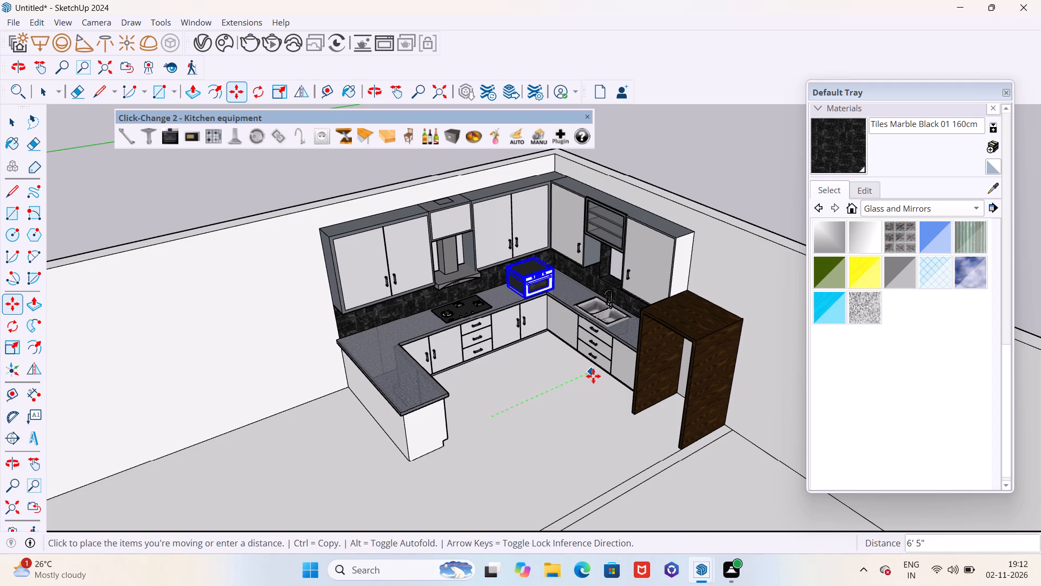
left_click(594, 375)
Shift the microwave about 1' 3 9/16" further toward the sink-side wall, into the countertop corner.
middle_click_drag(555, 346, 503, 285)
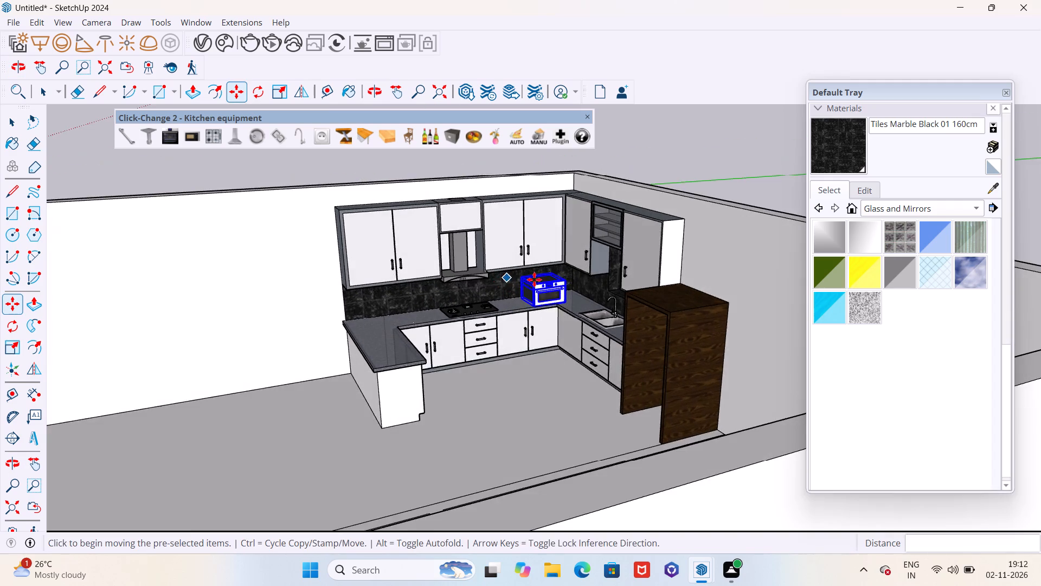
scroll(548, 280, "up", 16)
left_click(584, 369)
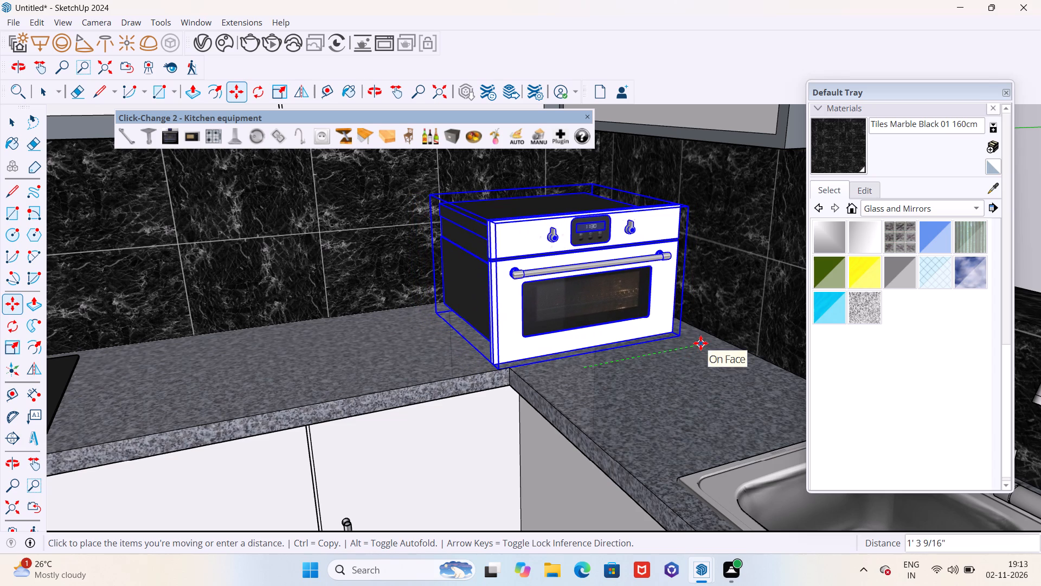
left_click(701, 343)
scroll(629, 333, "down", 15)
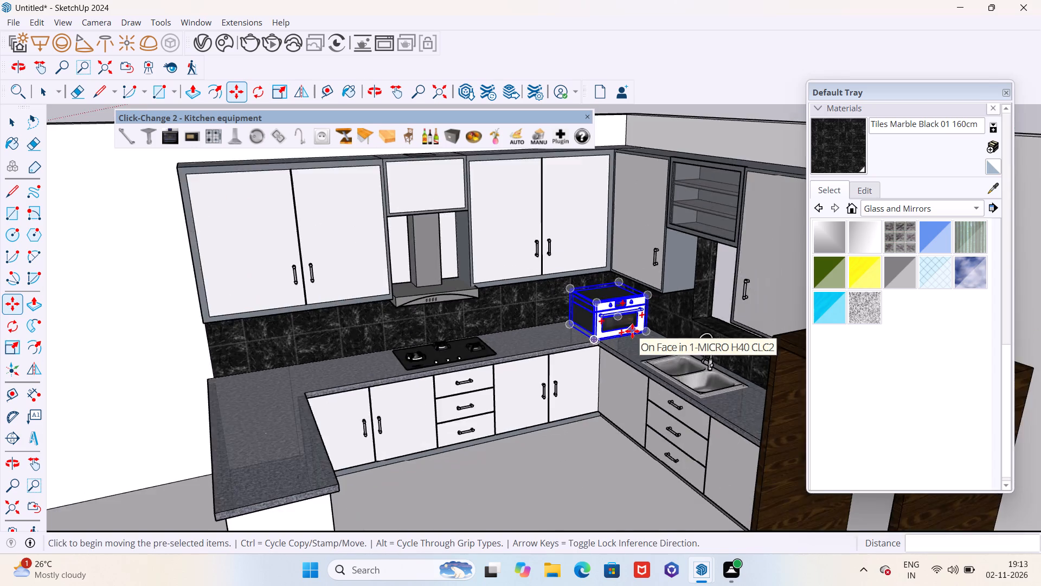
scroll(632, 331, "down", 3)
key("Escape")
Examine the microwave's orientation and placement in the kitchen corner from several angles.
middle_click_drag(579, 397, 620, 418)
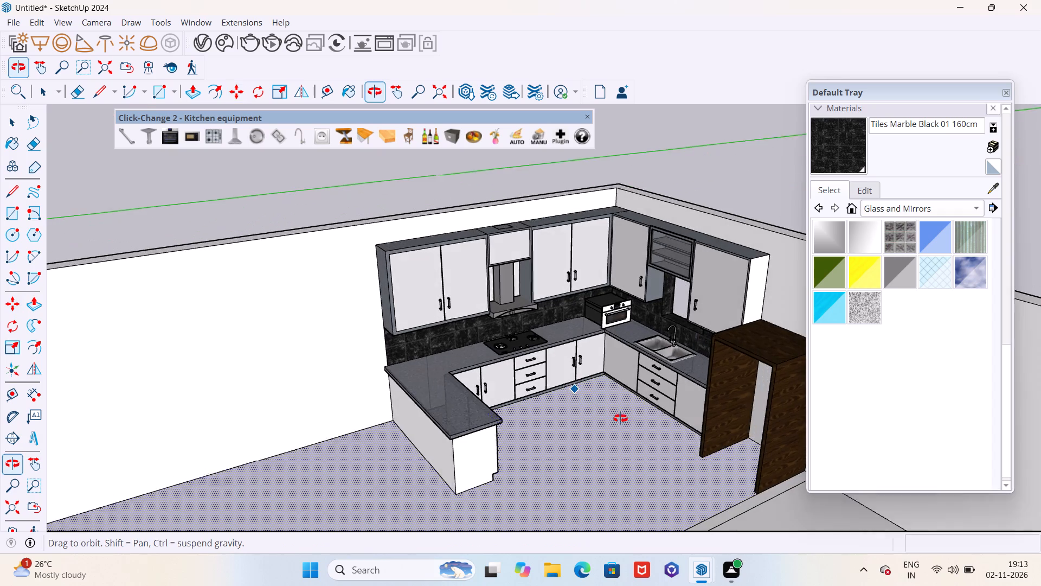
middle_click_drag(620, 418, 628, 419)
scroll(584, 406, "up", 6)
scroll(586, 399, "down", 6)
middle_click_drag(593, 399, 690, 412)
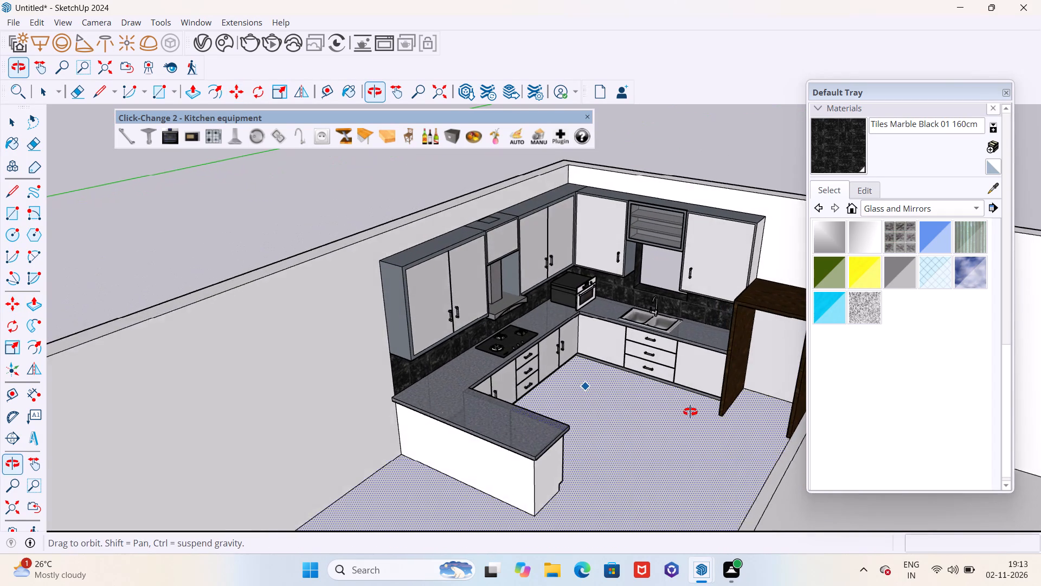
middle_click_drag(690, 412, 695, 412)
scroll(629, 326, "up", 5)
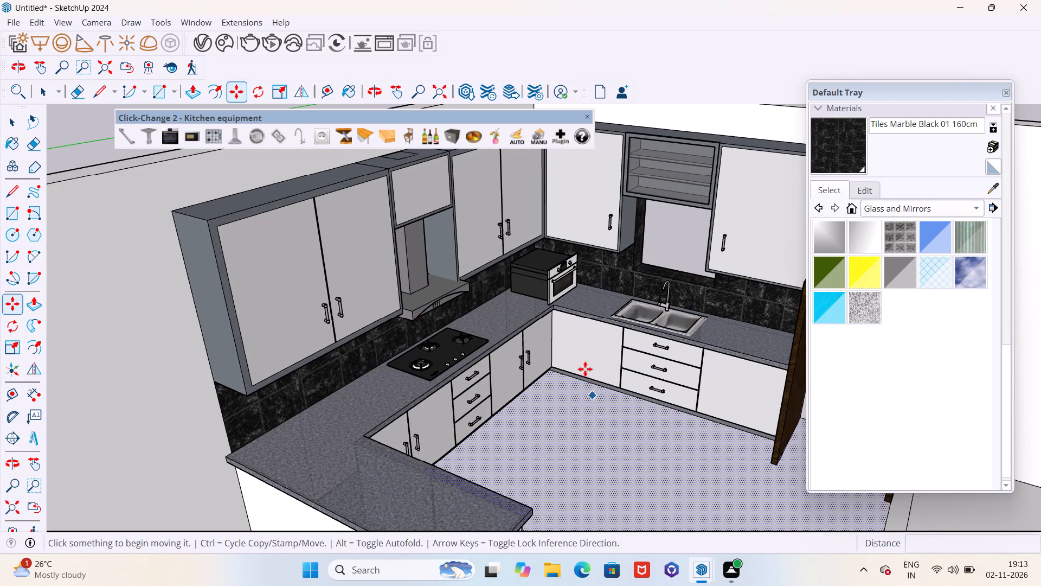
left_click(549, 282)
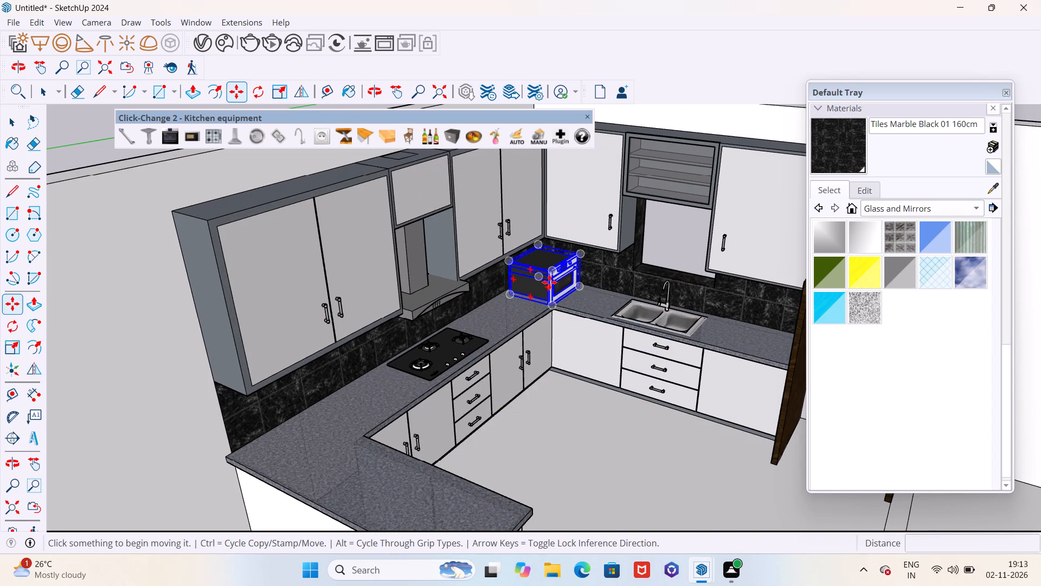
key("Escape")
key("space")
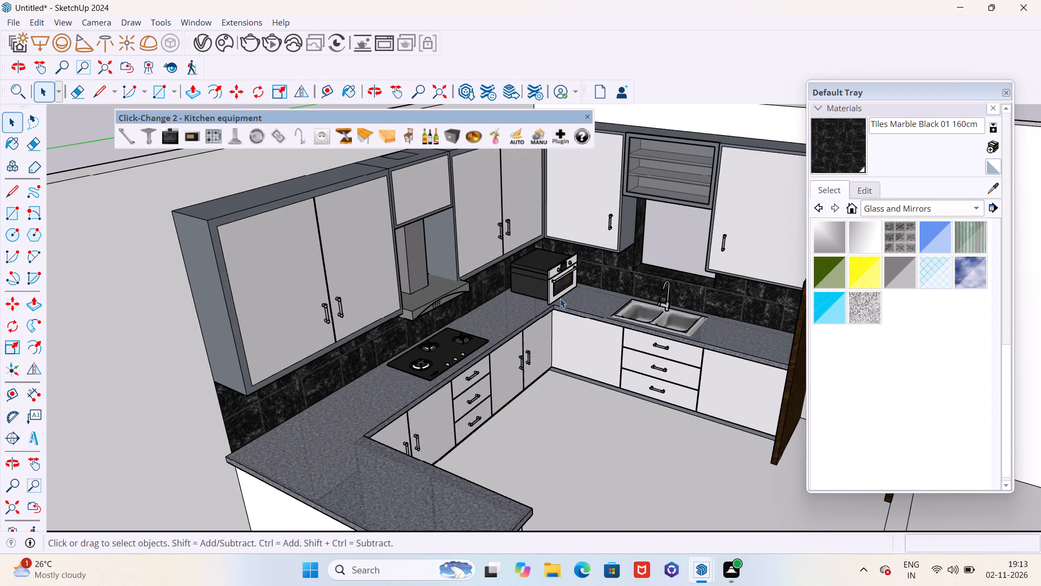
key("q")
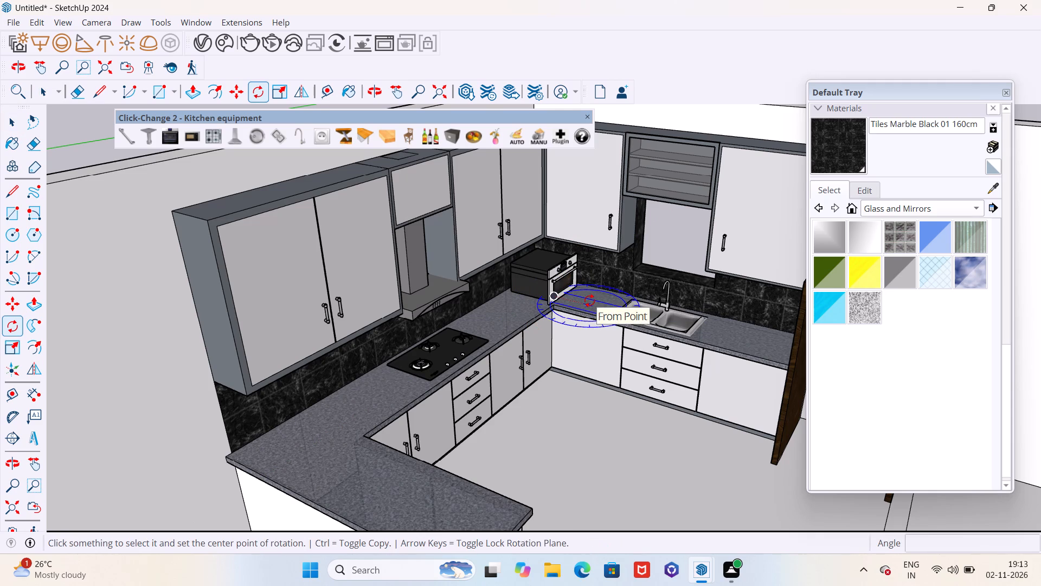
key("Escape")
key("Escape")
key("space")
Rotate the microwave a quarter turn horizontally so its door faces the same way as the sink-side base cabinets.
left_click(557, 286)
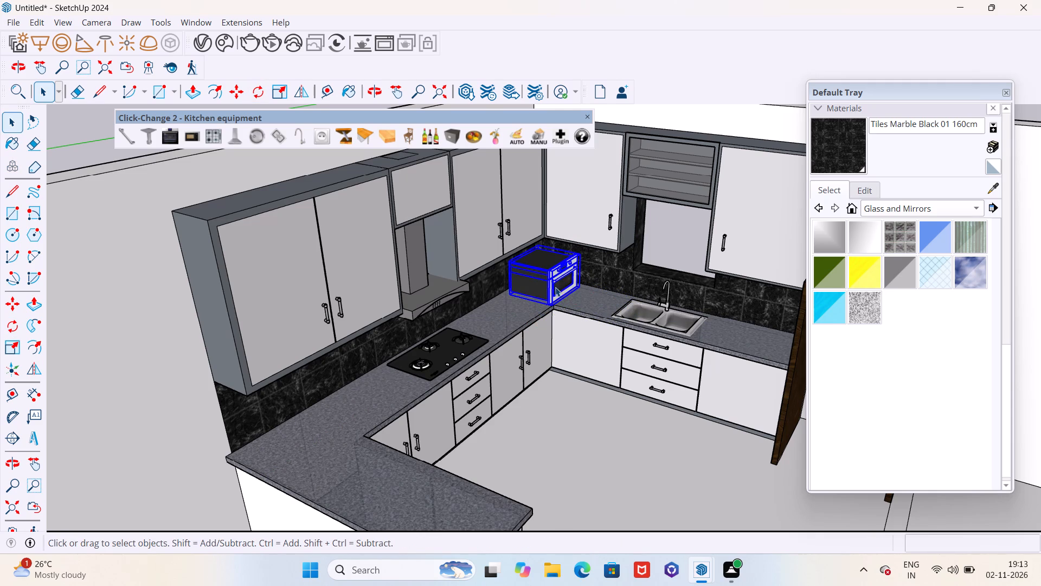
key("q")
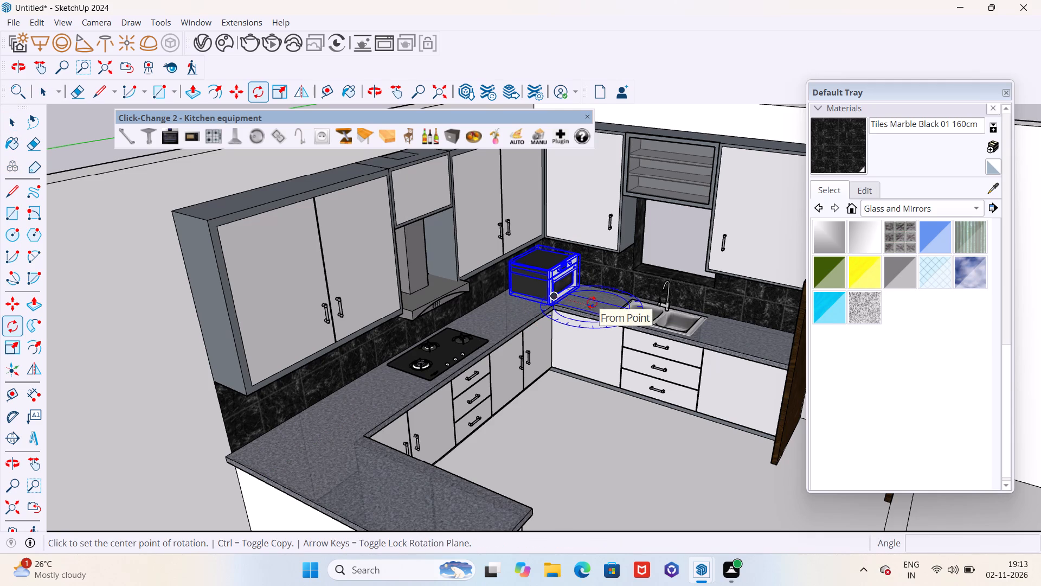
left_click(584, 427)
left_click(602, 434)
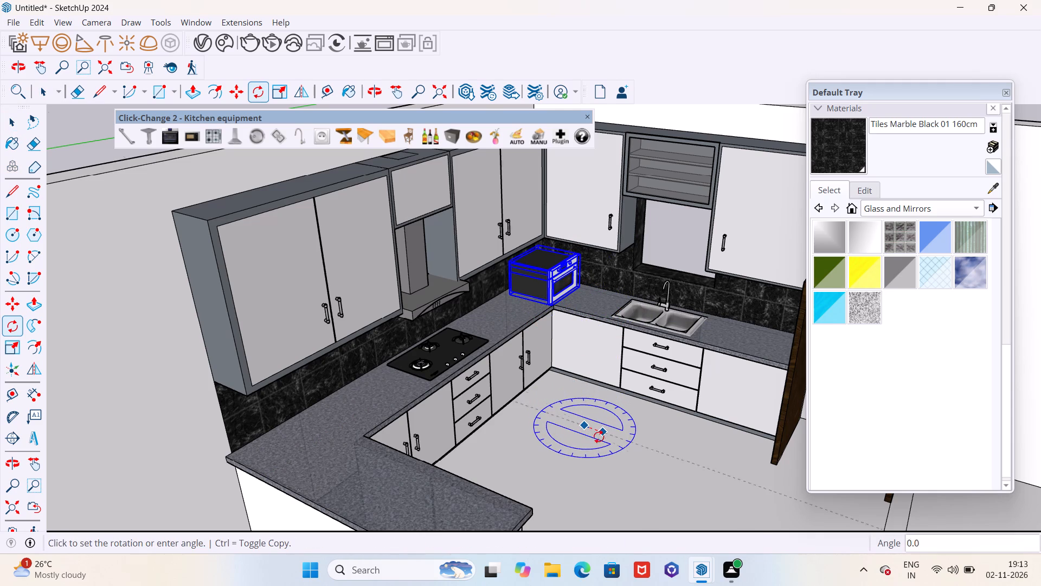
left_click(566, 444)
Move the microwave about 6' 1 13/16" parallel to the sink wall, back into the countertop corner.
middle_click_drag(558, 435, 632, 439)
key("m")
left_click(707, 477)
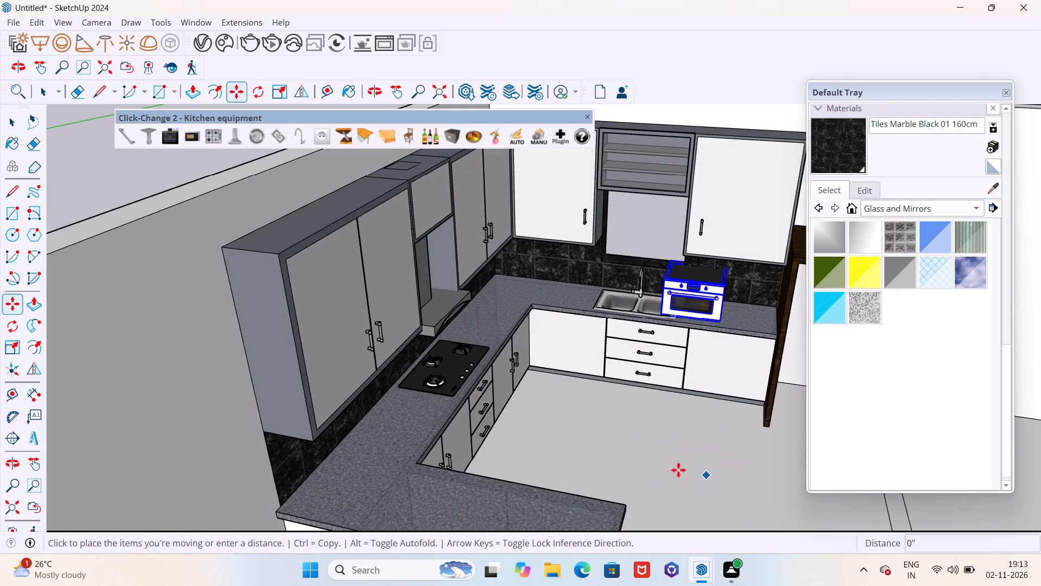
left_click(511, 441)
Pull the microwave about 3 5/16" away from the sink-side backsplash so its back clears the wall.
middle_click_drag(582, 410, 480, 393)
scroll(645, 263, "up", 11)
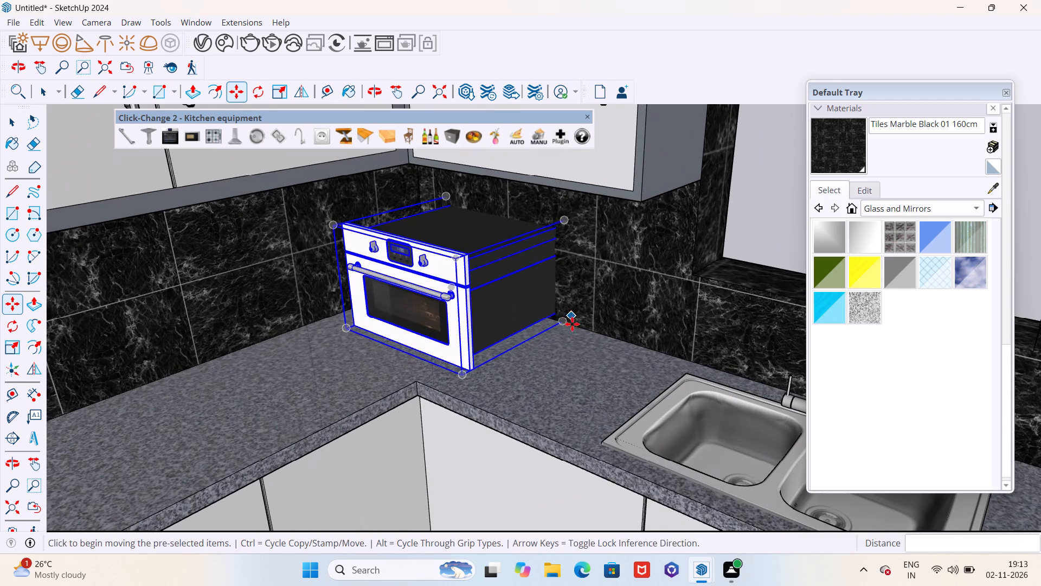
left_click(585, 362)
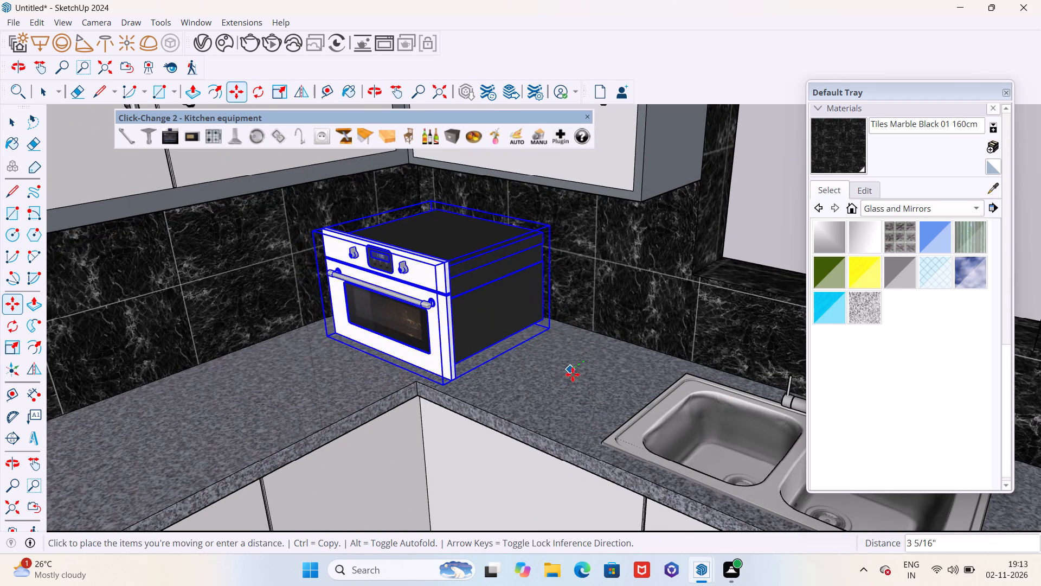
left_click(575, 373)
Lower the microwave about 1" toward the countertop surface.
middle_click_drag(573, 378, 663, 302)
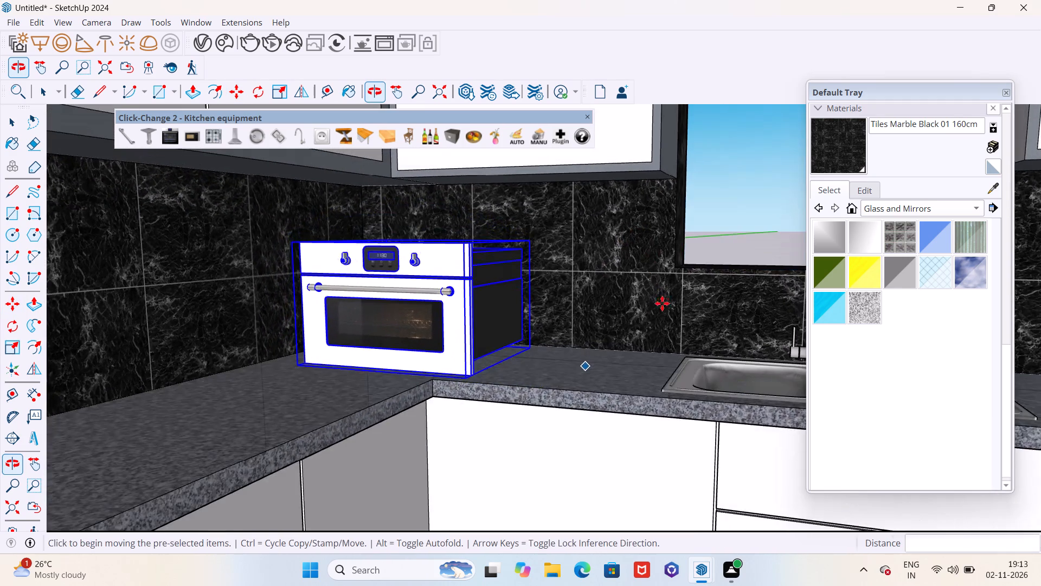
scroll(574, 355, "up", 5)
middle_click_drag(556, 359, 215, 302)
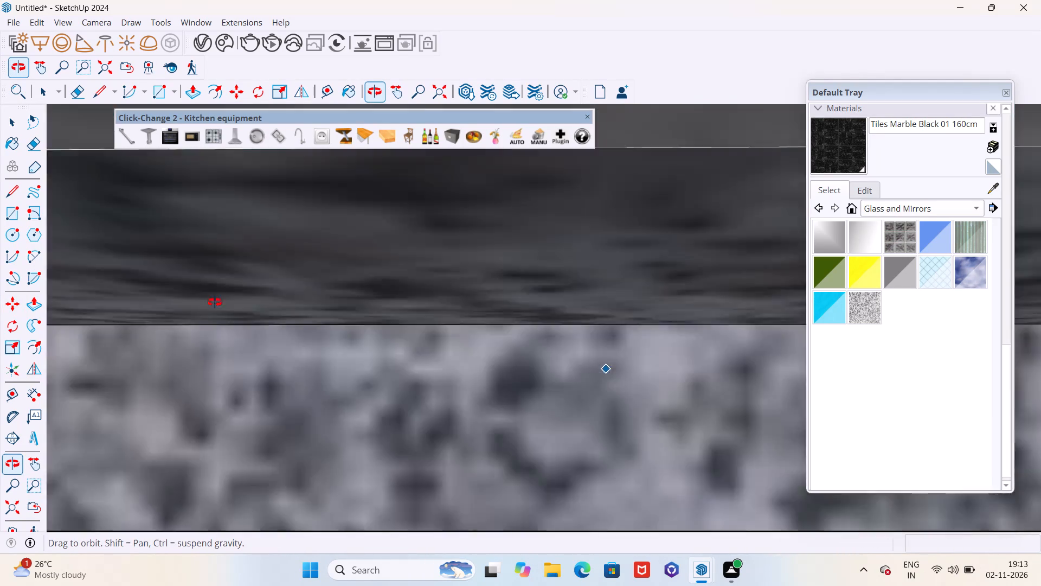
middle_click_drag(215, 302, 460, 355)
scroll(461, 355, "up", 1)
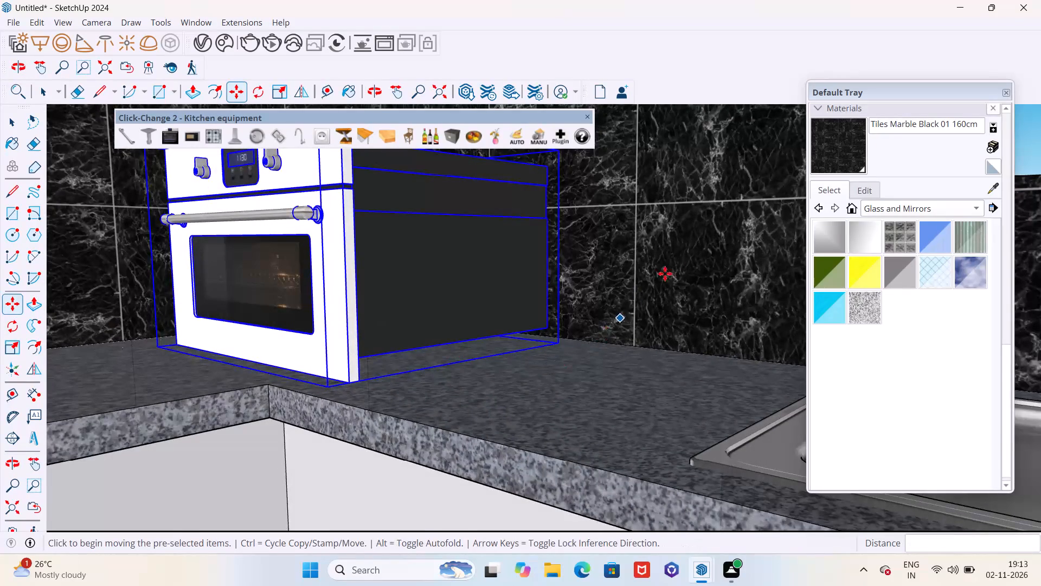
left_click(654, 267)
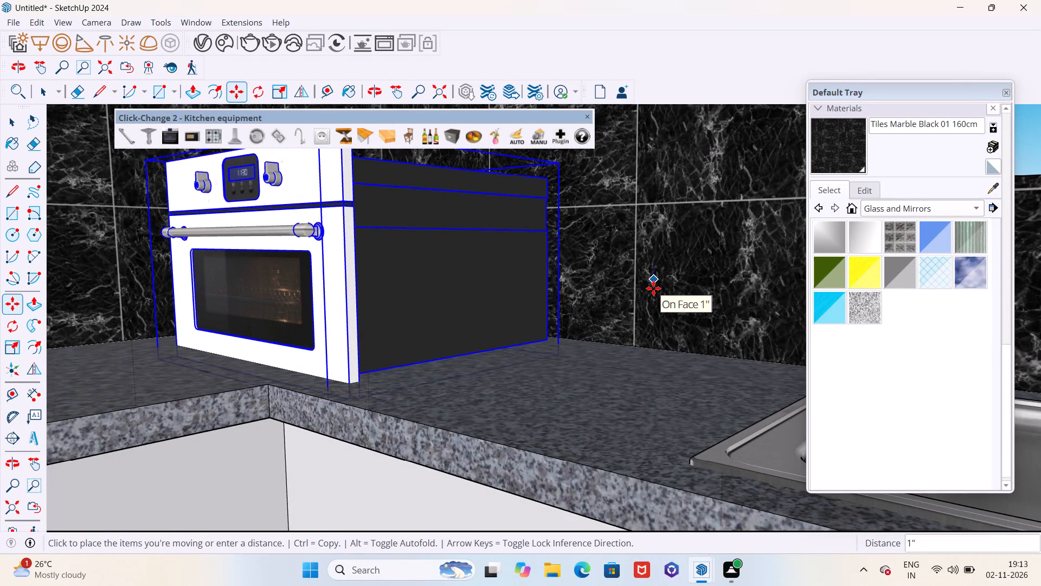
left_click(653, 288)
Move the microwave about 3 11/16" parallel to the sink wall, toward the hob-side wall.
scroll(657, 282, "down", 5)
middle_click_drag(646, 293, 697, 347)
scroll(670, 339, "up", 1)
scroll(577, 237, "down", 6)
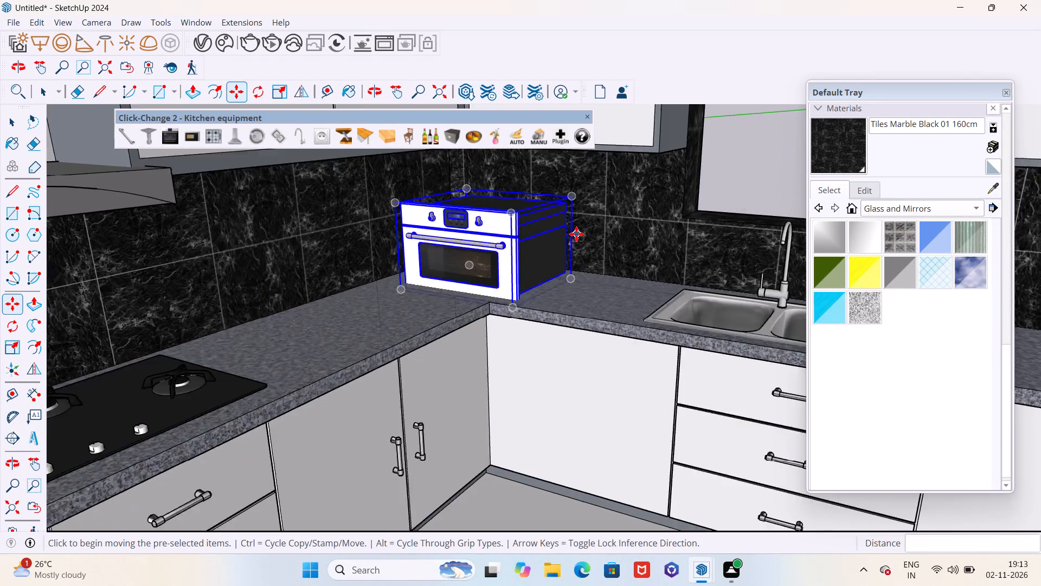
scroll(575, 236, "down", 5)
middle_click_drag(588, 263, 628, 319)
scroll(583, 255, "up", 5)
left_click(583, 253)
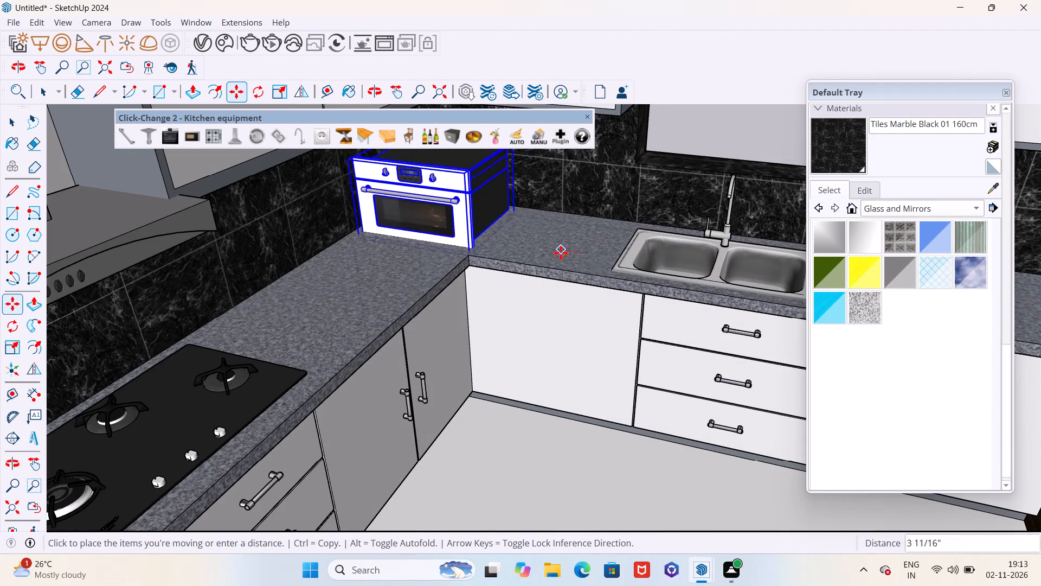
left_click(563, 253)
scroll(567, 249, "down", 6)
middle_click_drag(564, 275, 577, 266)
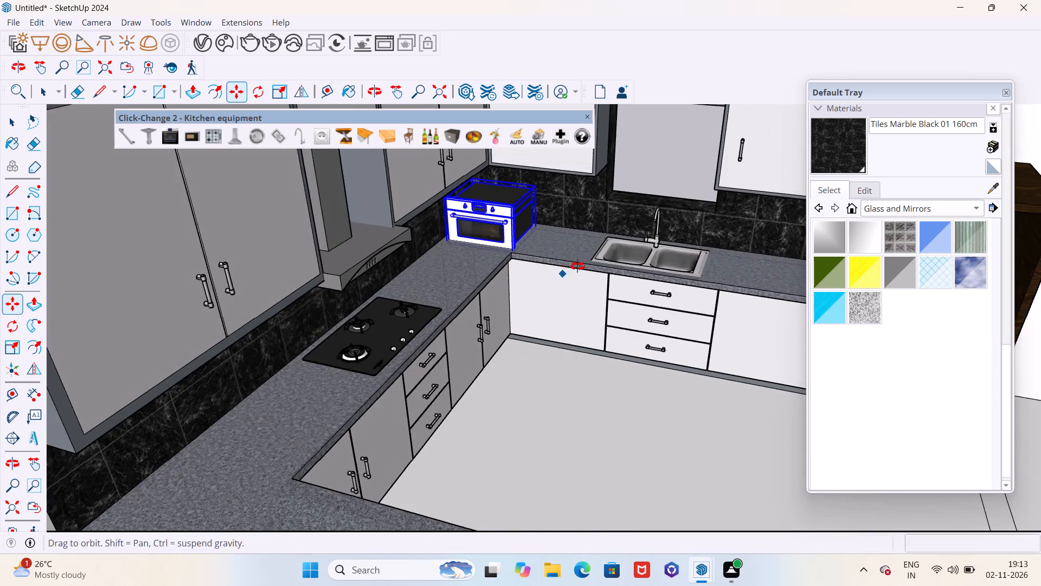
middle_click_drag(577, 266, 606, 242)
scroll(568, 243, "up", 6)
scroll(496, 226, "down", 4)
key("Escape")
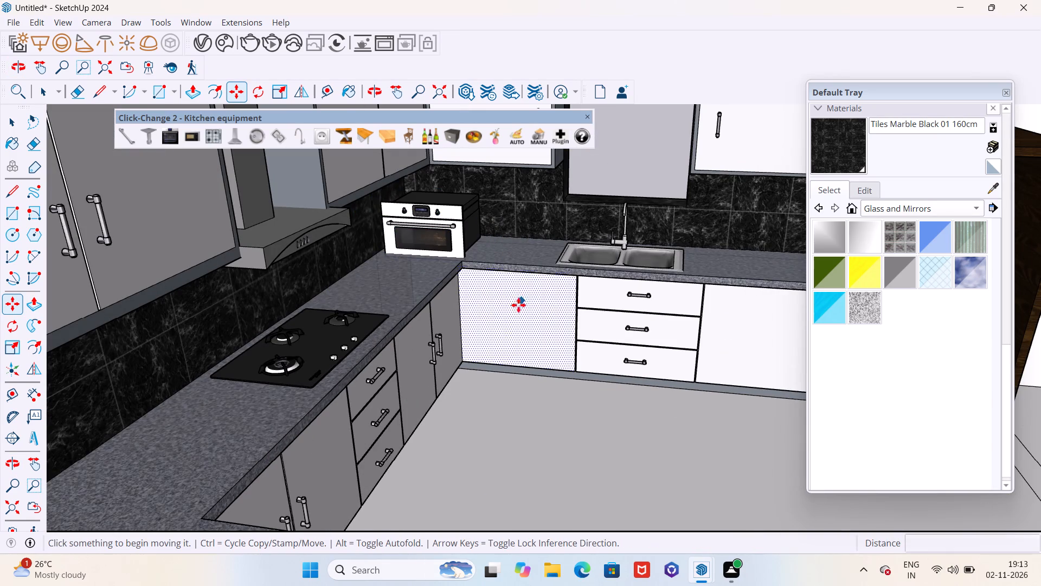
Examine the microwave's placement and the overall kitchen layout up close and from several angles.
scroll(455, 211, "down", 2)
scroll(455, 211, "up", 1)
scroll(455, 211, "down", 3)
middle_click_drag(527, 394, 416, 370)
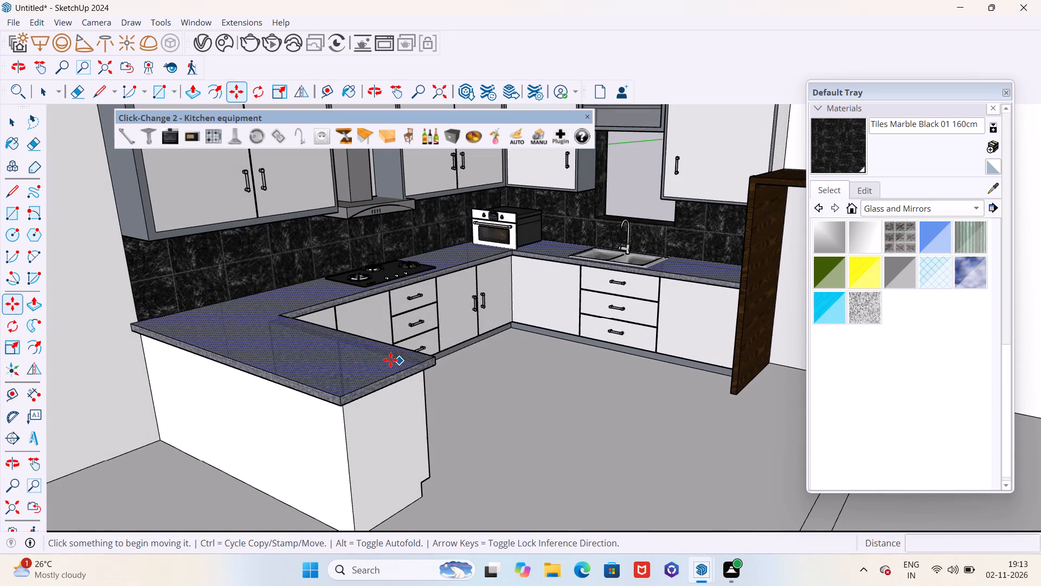
key("Escape")
scroll(499, 342, "down", 6)
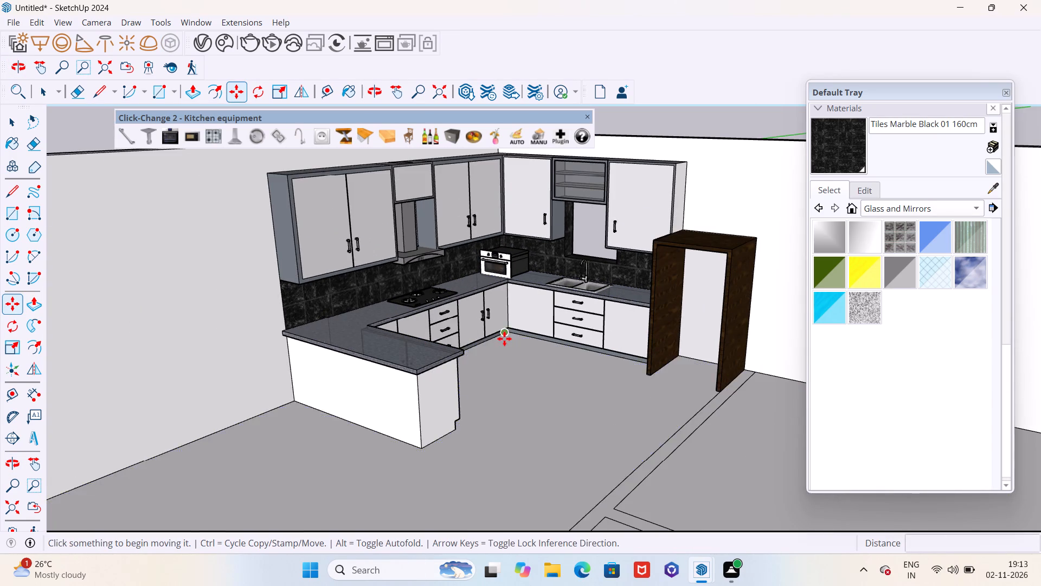
scroll(504, 339, "down", 3)
middle_click_drag(501, 338, 551, 333)
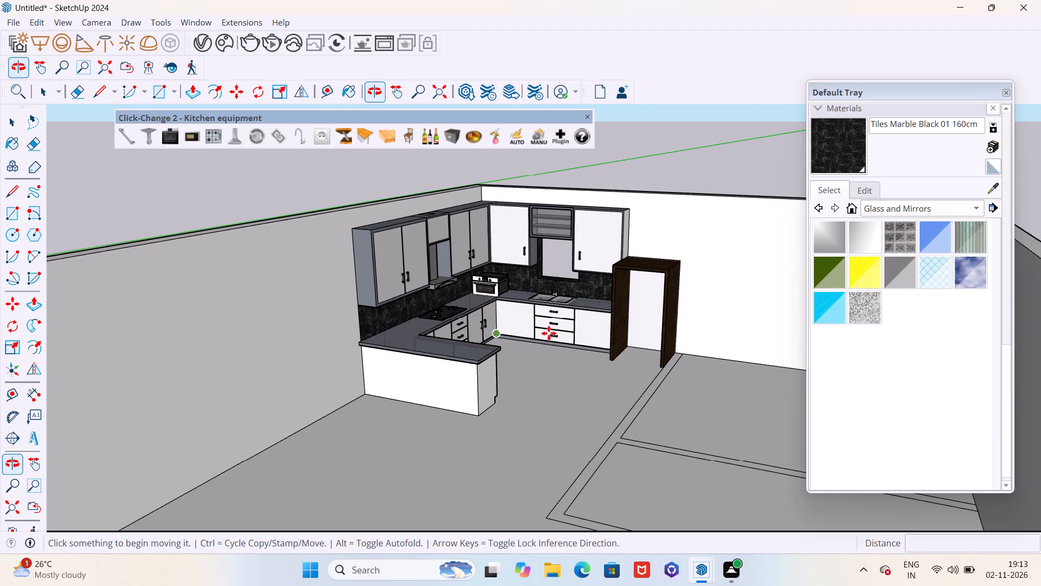
scroll(472, 309, "up", 11)
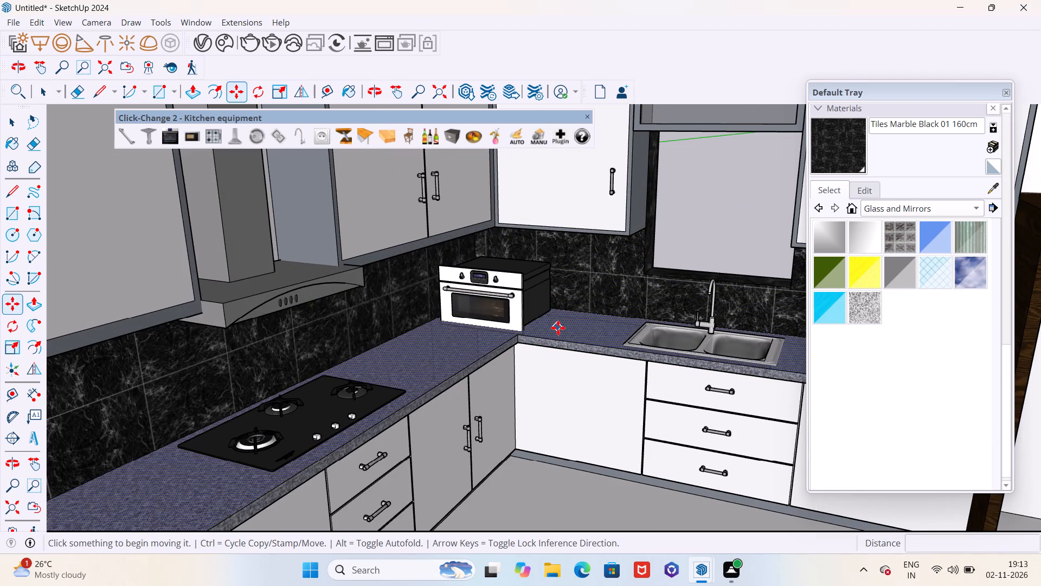
left_click(558, 328)
key("Escape")
key("Escape")
key("space")
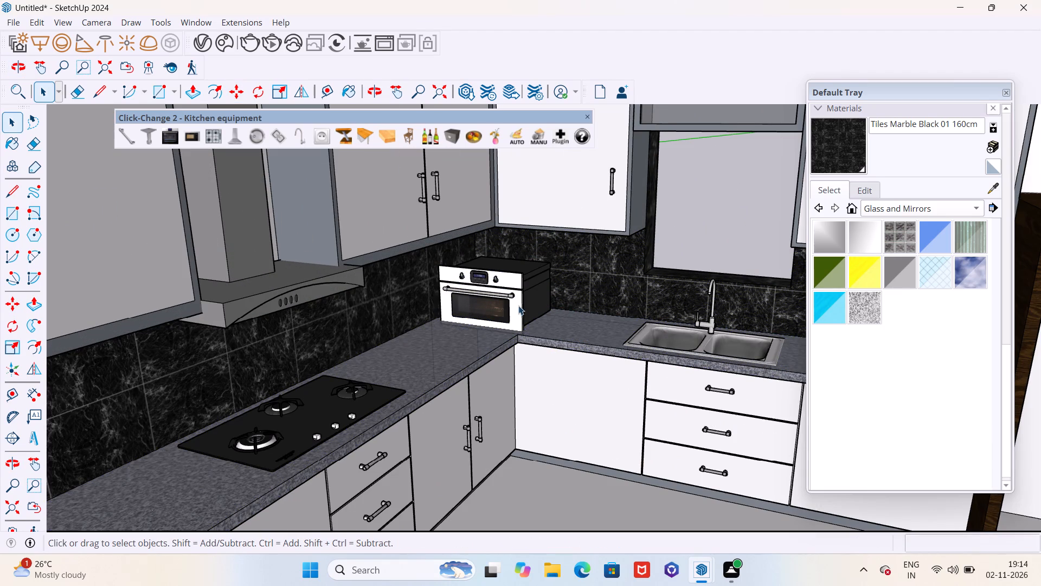
scroll(475, 305, "down", 5)
middle_click_drag(481, 341, 419, 319)
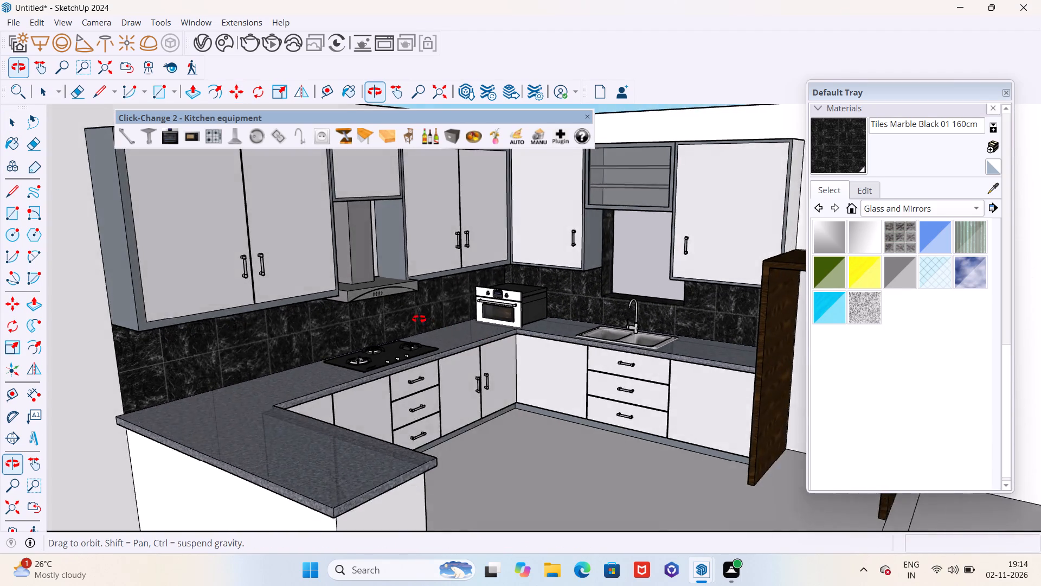
middle_click_drag(419, 319, 310, 295)
scroll(444, 314, "up", 5)
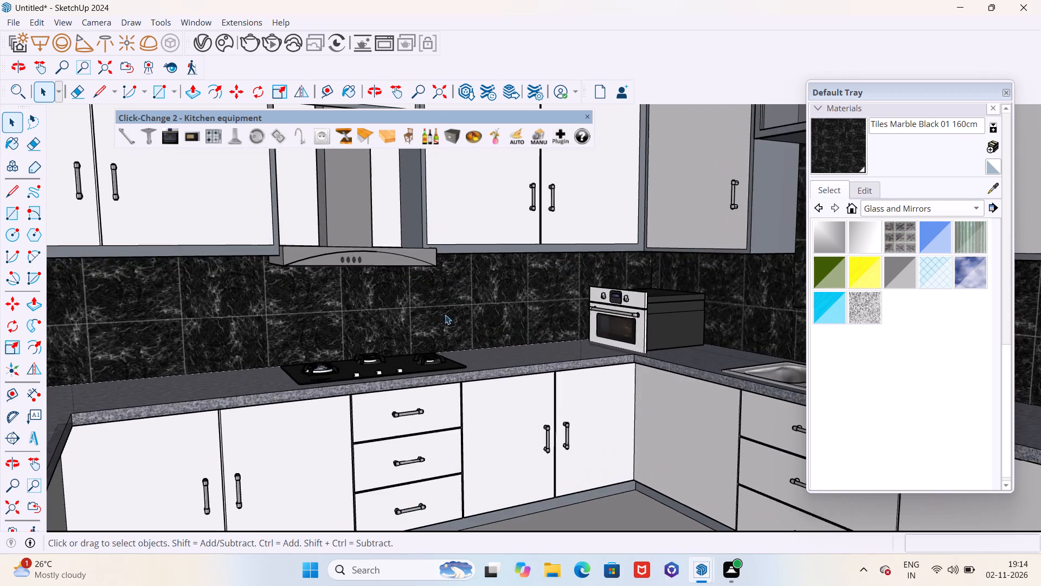
scroll(446, 319, "down", 5)
middle_click_drag(451, 327, 460, 349)
scroll(526, 339, "down", 4)
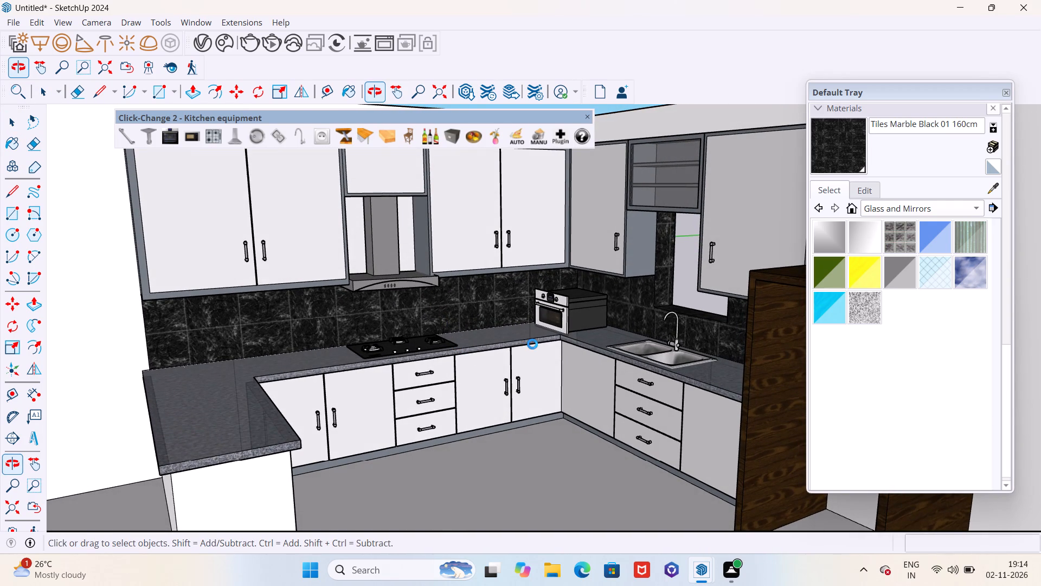
middle_click(518, 348)
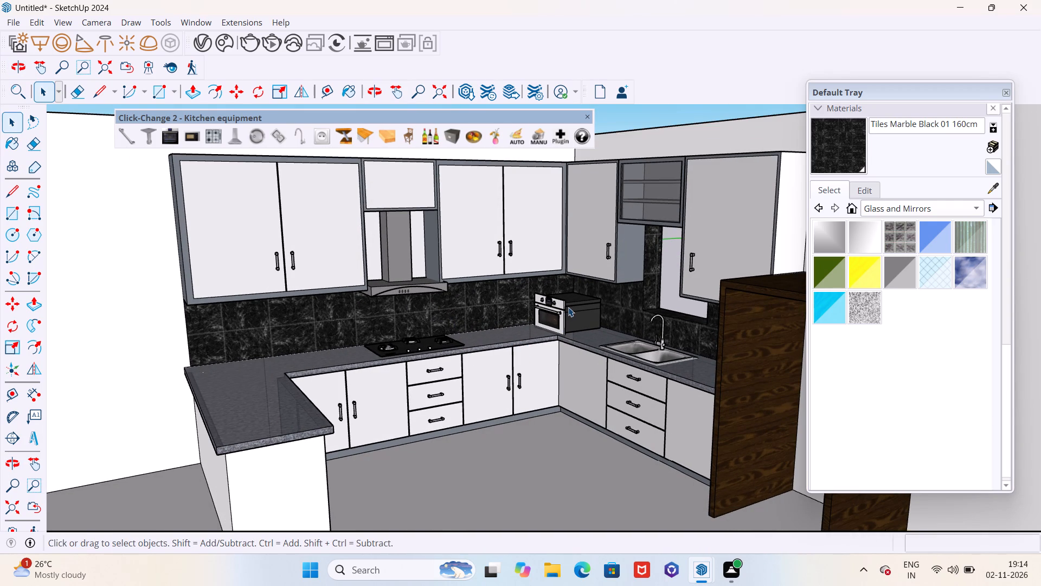
Delete the stray framed panel standing outside the room's long wall.
scroll(568, 307, "down", 4)
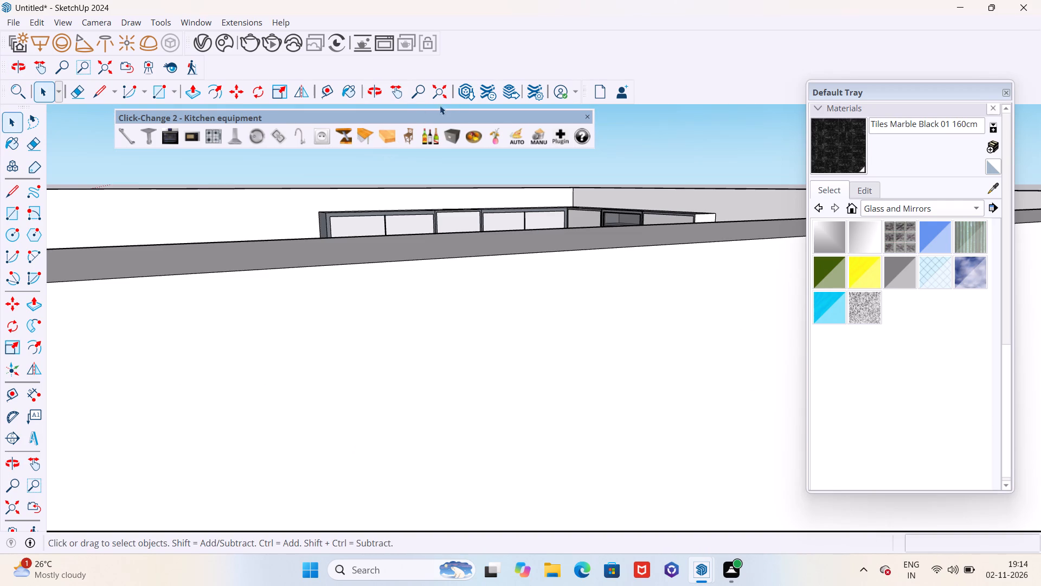
left_click(445, 98)
scroll(509, 239, "down", 6)
middle_click_drag(444, 253, 516, 333)
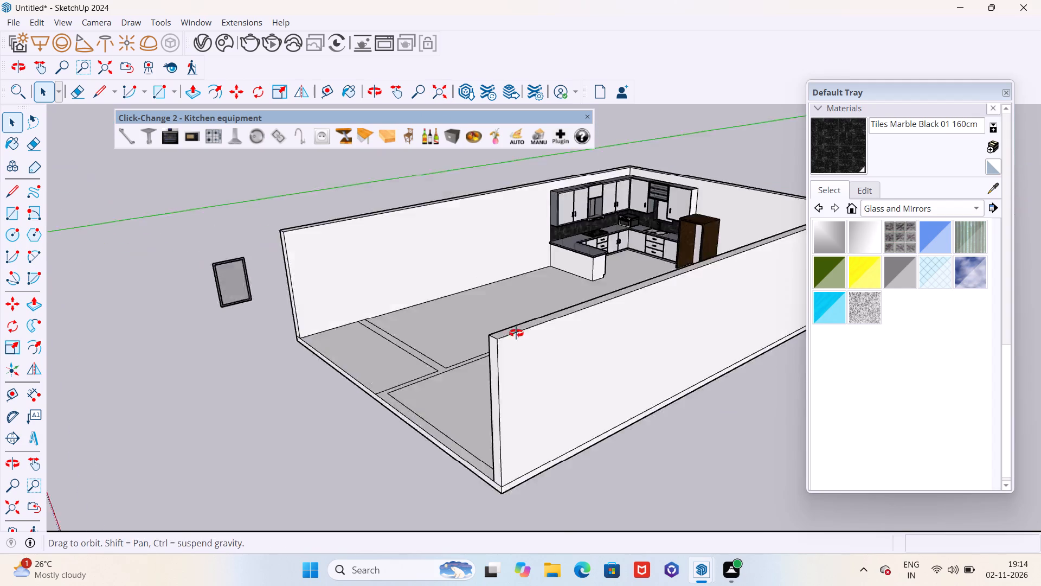
middle_click_drag(516, 333, 566, 357)
left_click(268, 352)
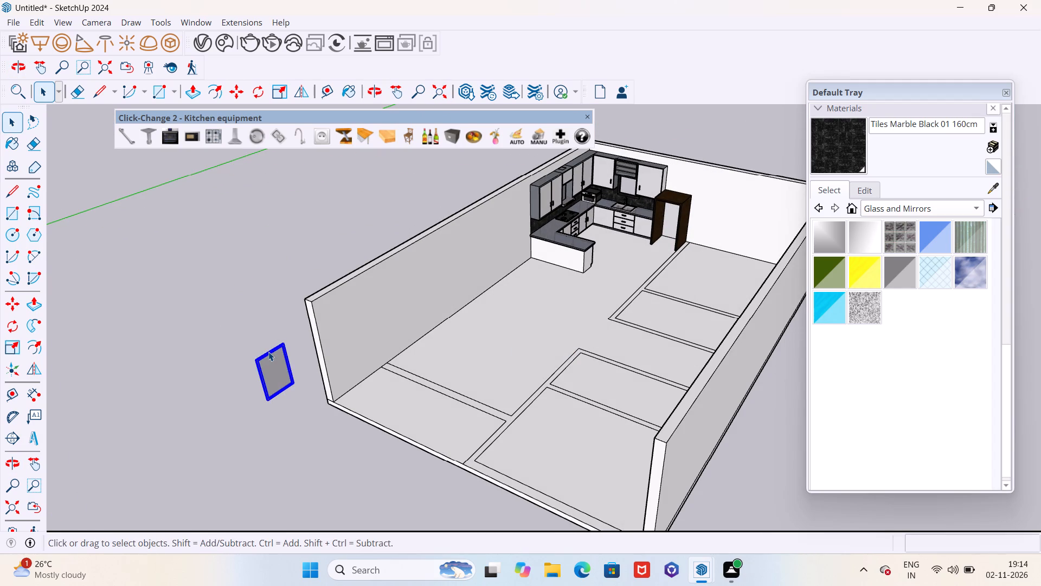
key("Delete")
Insert a wooden fruit bowl from the kitchen equipment library on the peninsula countertop near its free end.
scroll(420, 413, "down", 2)
middle_click_drag(437, 379, 293, 341)
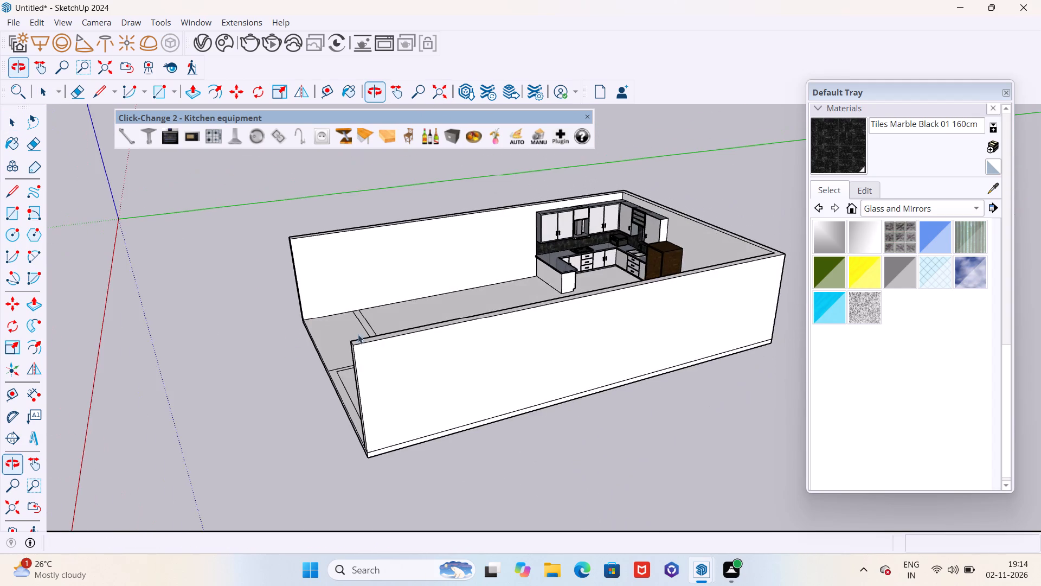
scroll(576, 260, "up", 4)
middle_click_drag(506, 264, 604, 301)
scroll(596, 206, "up", 6)
scroll(580, 418, "down", 2)
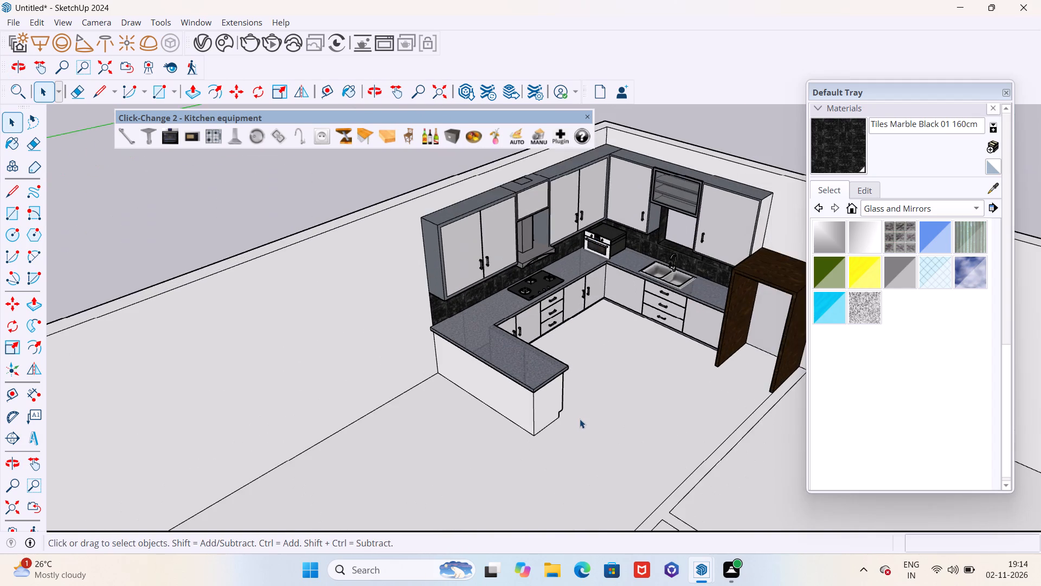
scroll(577, 357, "up", 4)
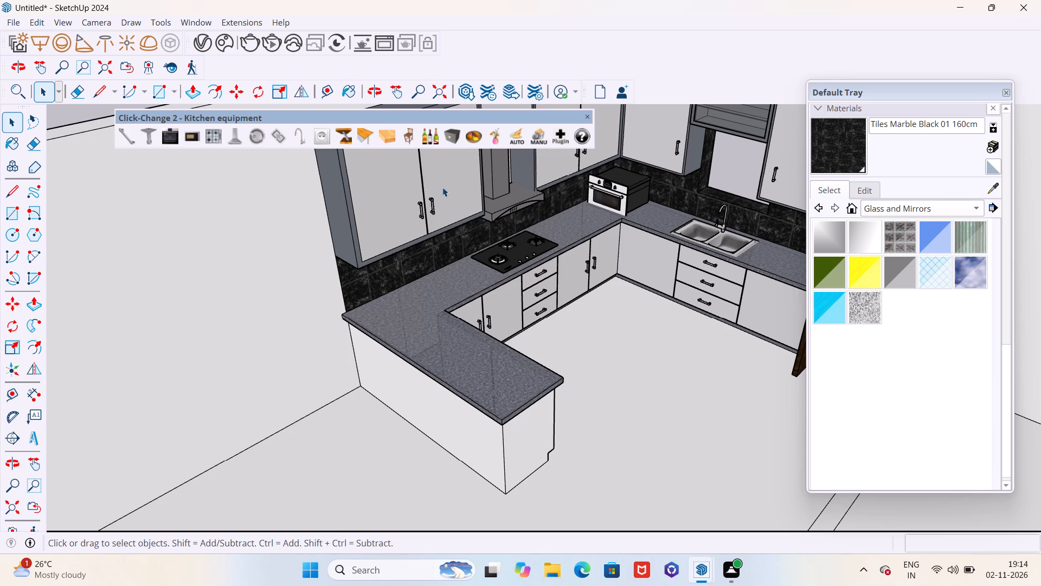
left_click(478, 141)
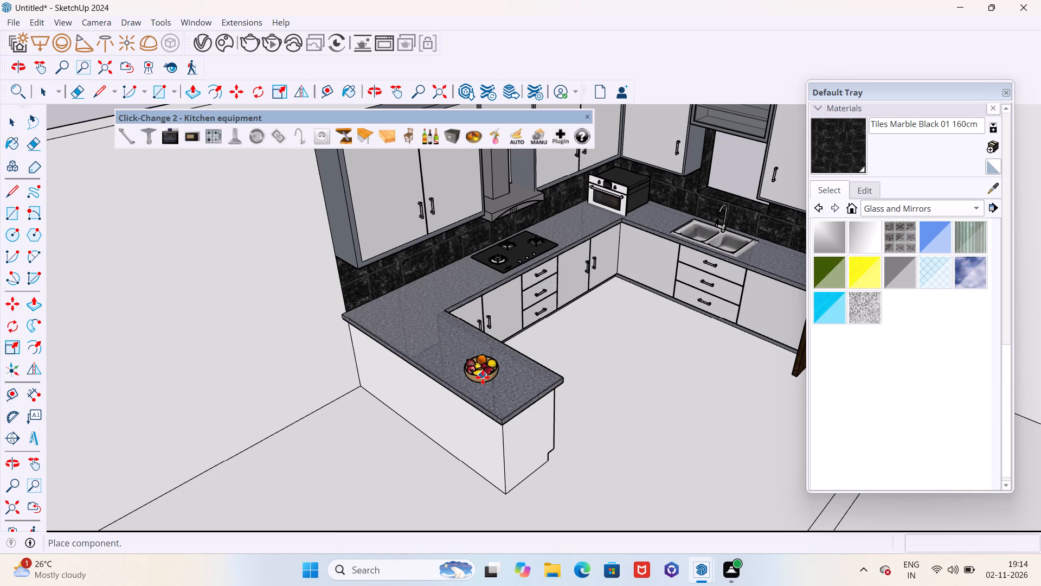
left_click(490, 374)
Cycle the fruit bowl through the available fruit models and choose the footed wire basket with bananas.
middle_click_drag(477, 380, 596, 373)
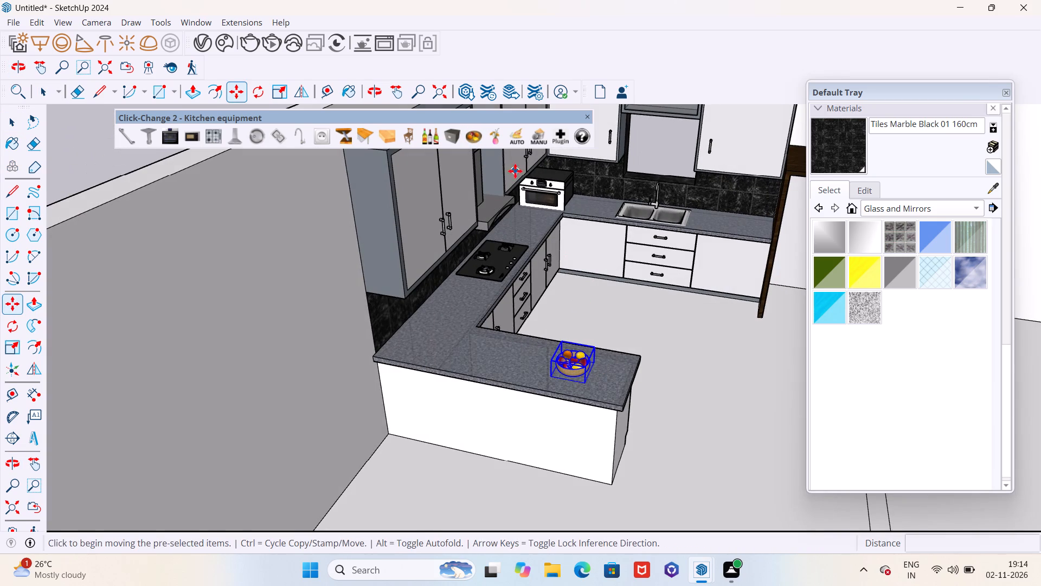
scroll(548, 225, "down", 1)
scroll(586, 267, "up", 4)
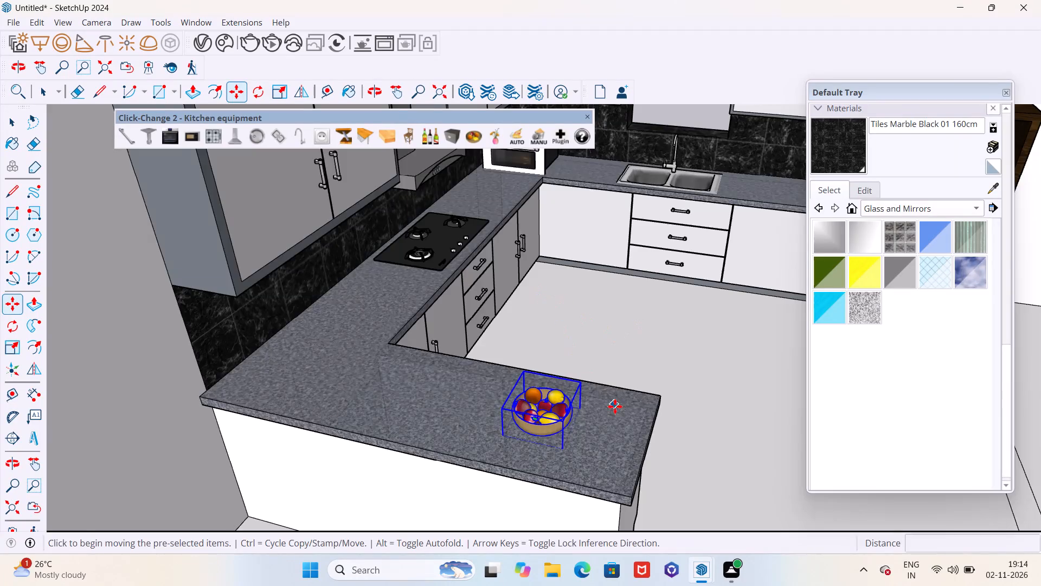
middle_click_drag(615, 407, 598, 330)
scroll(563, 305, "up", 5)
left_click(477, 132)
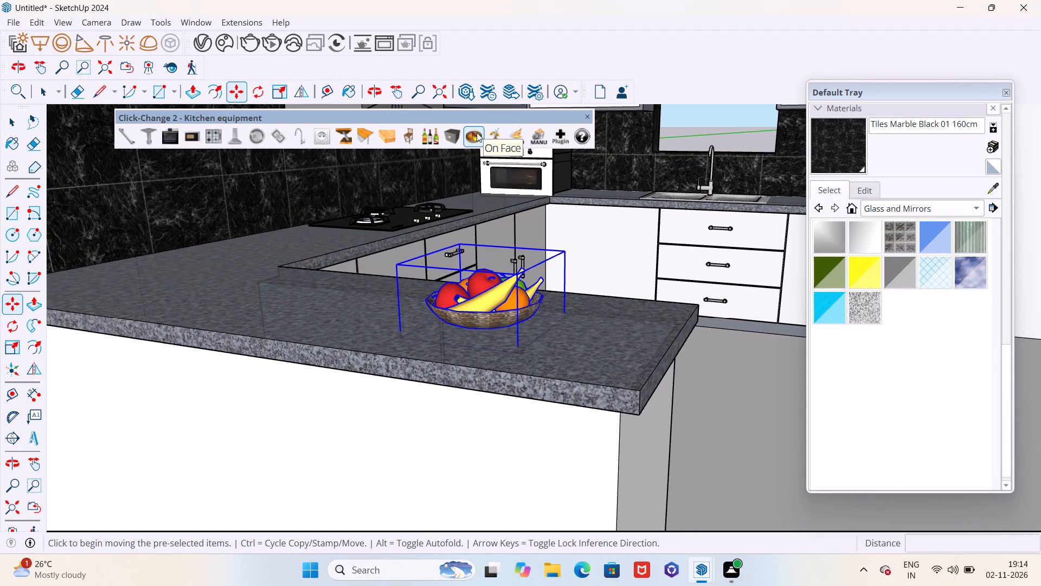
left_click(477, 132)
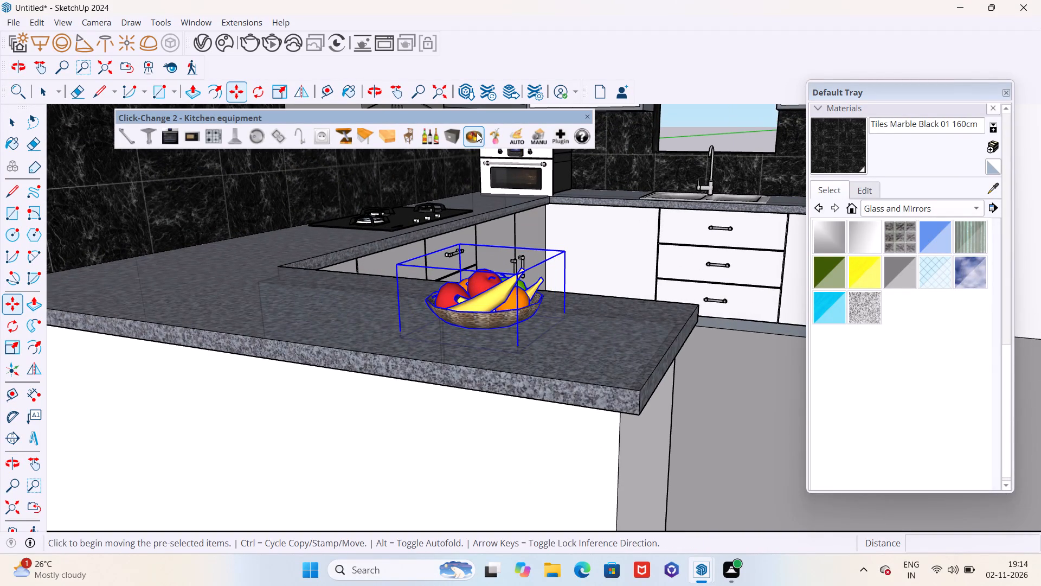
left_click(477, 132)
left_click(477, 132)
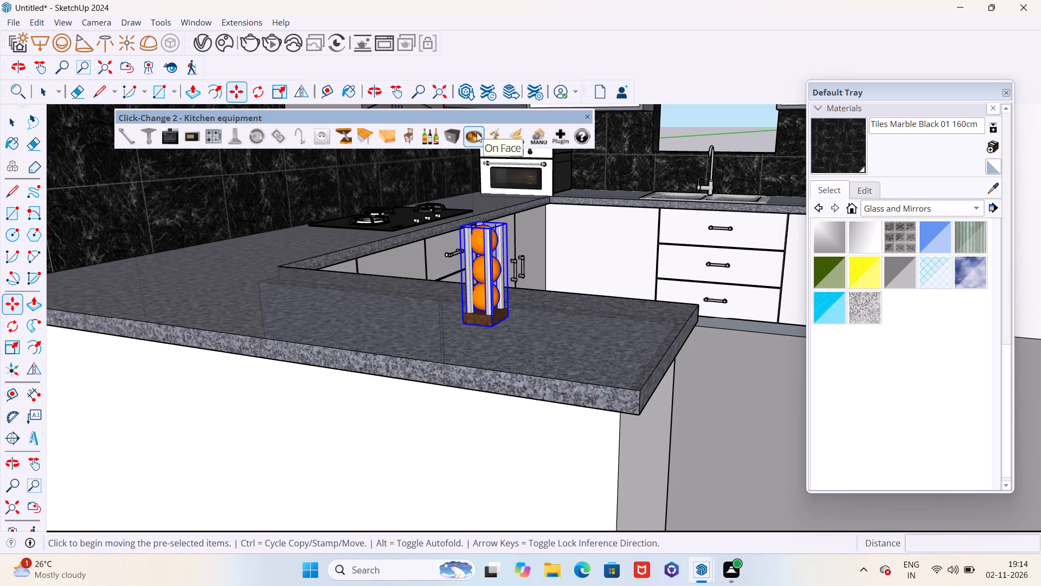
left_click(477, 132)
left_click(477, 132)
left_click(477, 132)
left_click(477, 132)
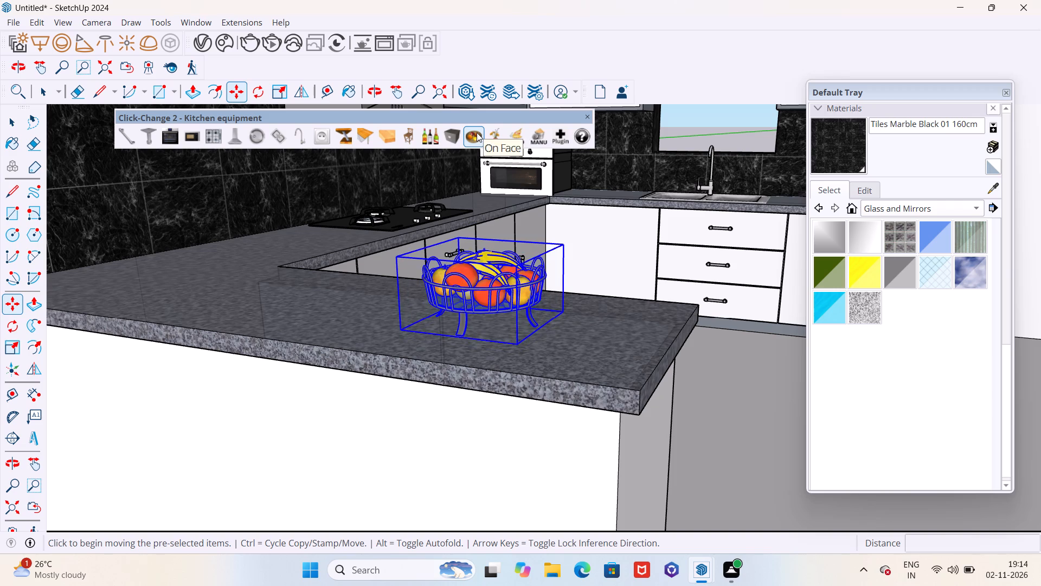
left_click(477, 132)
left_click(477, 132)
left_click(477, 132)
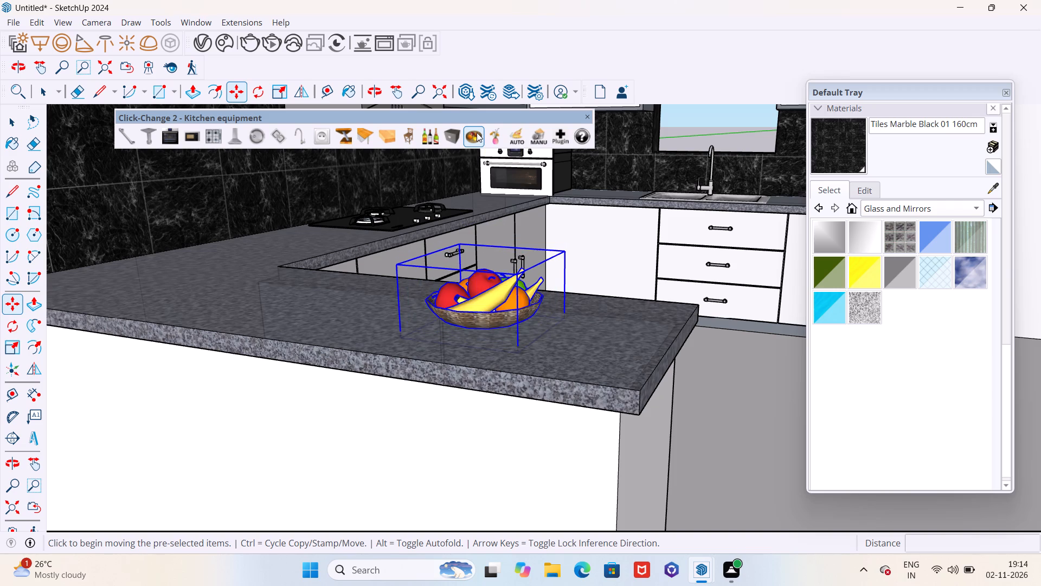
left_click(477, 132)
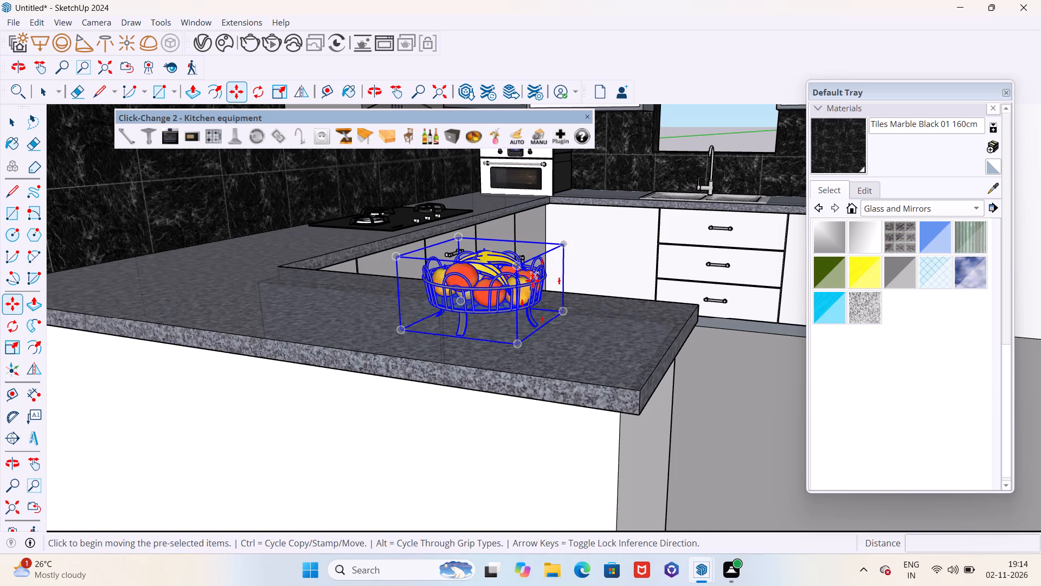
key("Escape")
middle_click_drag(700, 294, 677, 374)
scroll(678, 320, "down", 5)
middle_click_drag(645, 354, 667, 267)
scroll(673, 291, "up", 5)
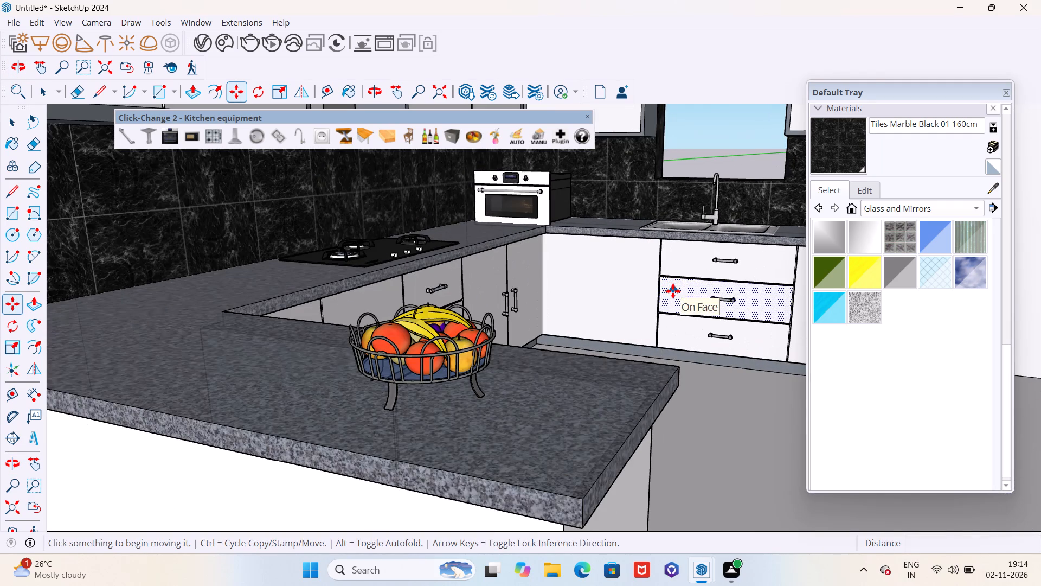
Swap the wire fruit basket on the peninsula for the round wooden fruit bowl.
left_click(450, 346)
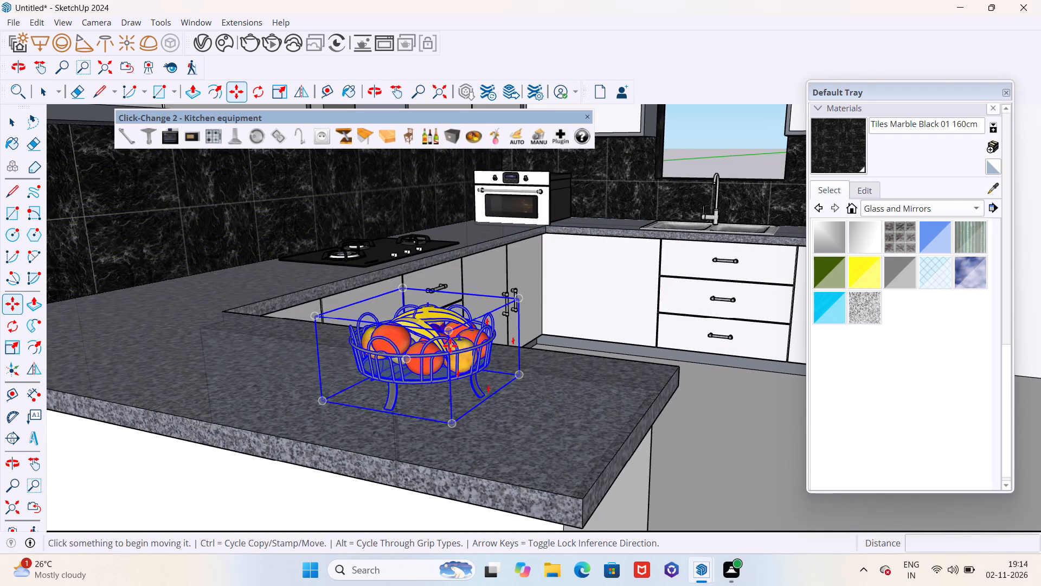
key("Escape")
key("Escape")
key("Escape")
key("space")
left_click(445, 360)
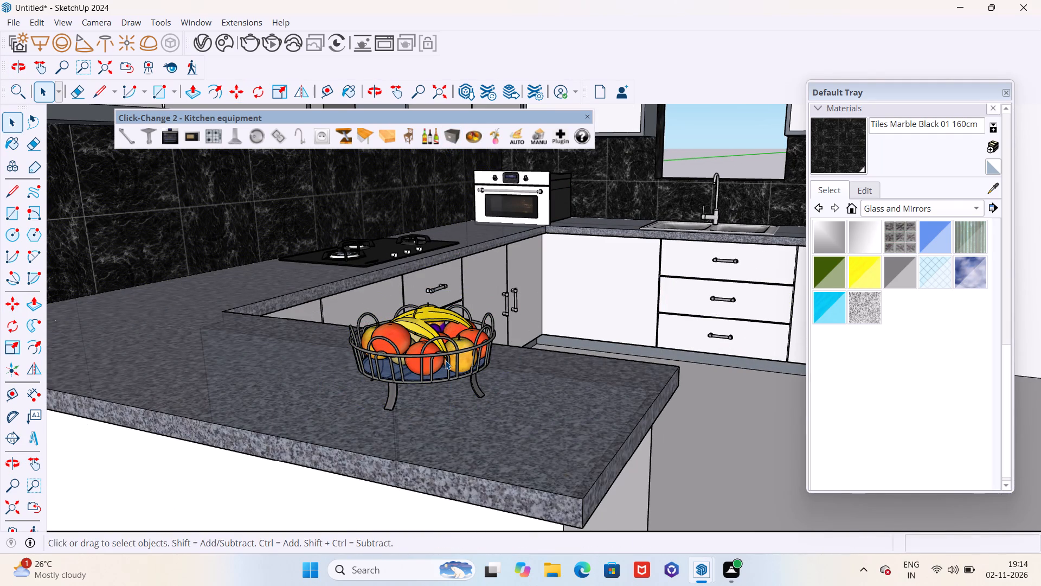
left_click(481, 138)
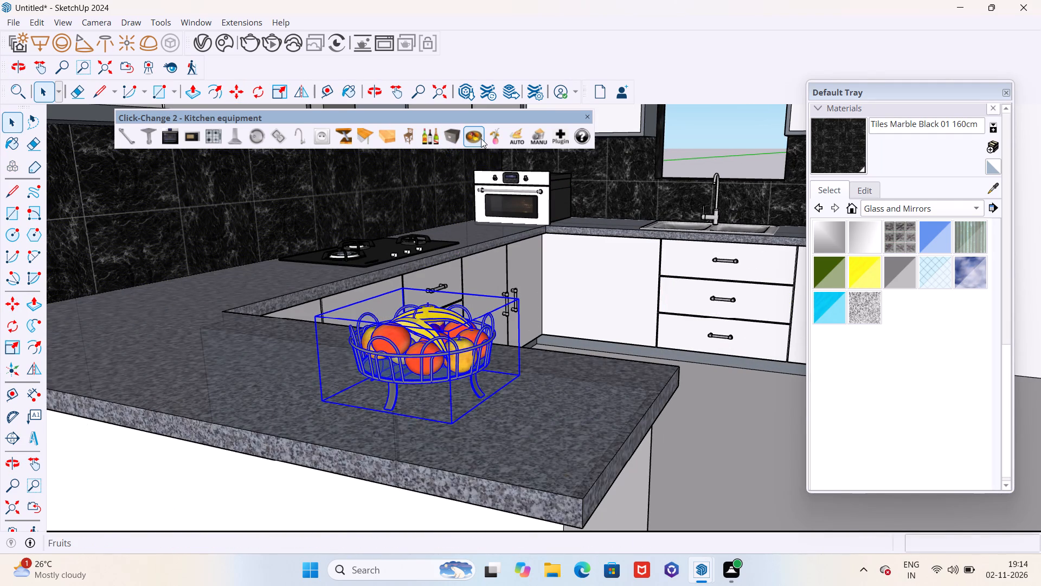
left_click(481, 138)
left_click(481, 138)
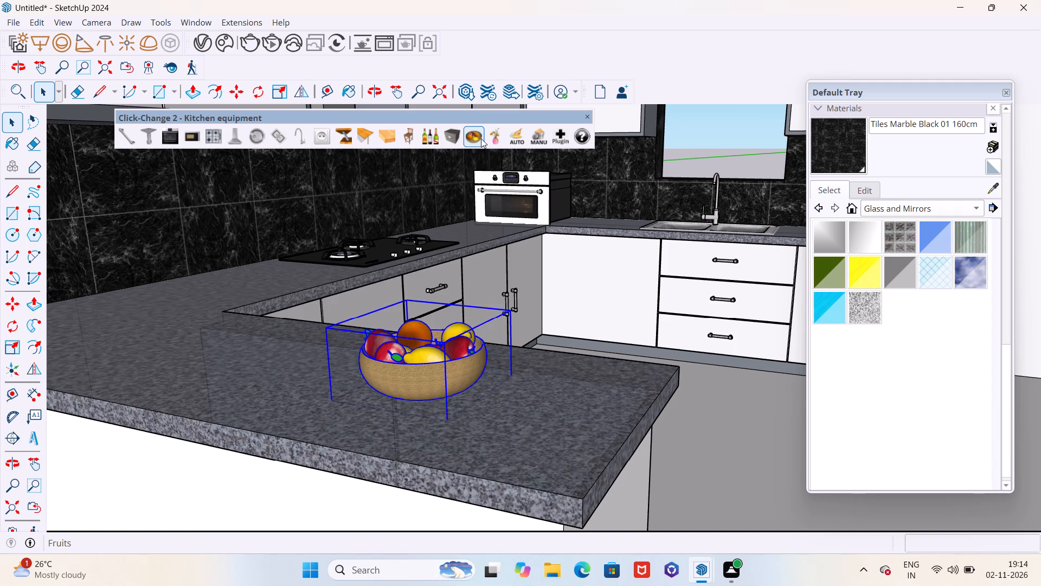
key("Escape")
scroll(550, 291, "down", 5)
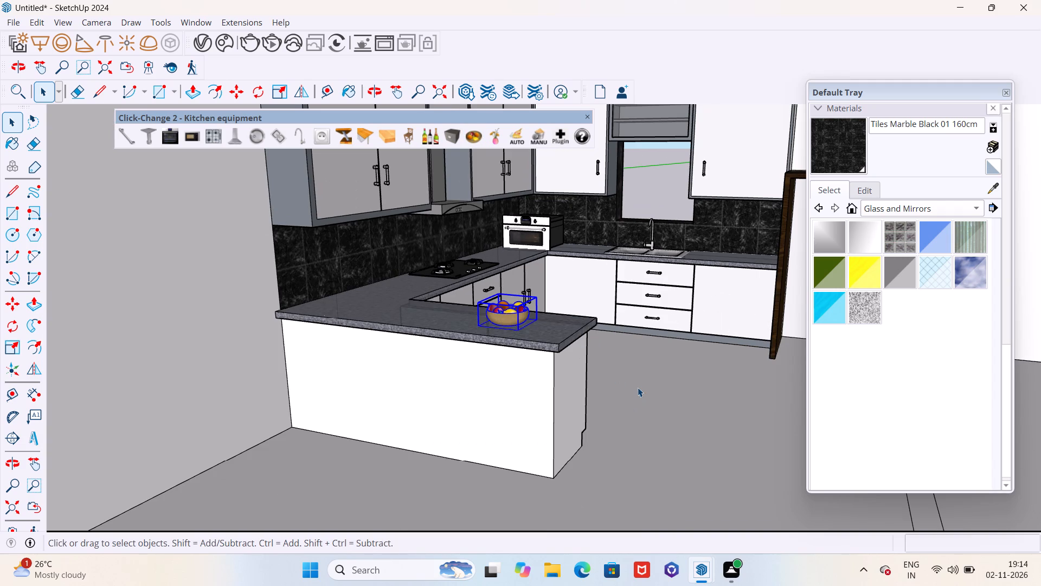
Insert a glass vase of red flowers from the kitchen equipment library on the peninsula countertop beside the fruit bowl.
left_click(638, 387)
scroll(638, 387, "down", 4)
left_click(650, 239)
scroll(645, 245, "down", 3)
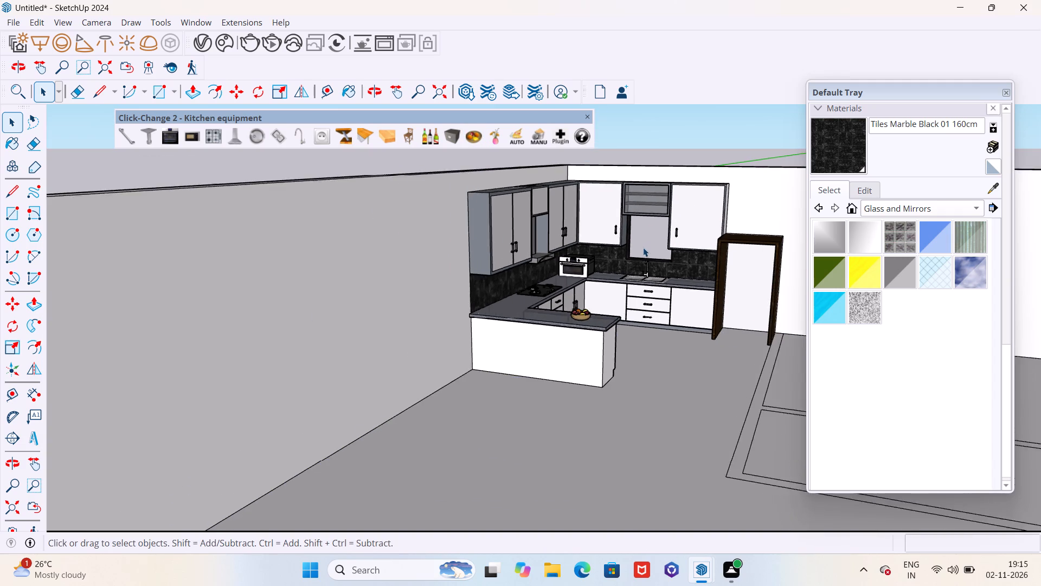
scroll(643, 247, "down", 1)
middle_click_drag(642, 253, 648, 330)
scroll(601, 371, "up", 12)
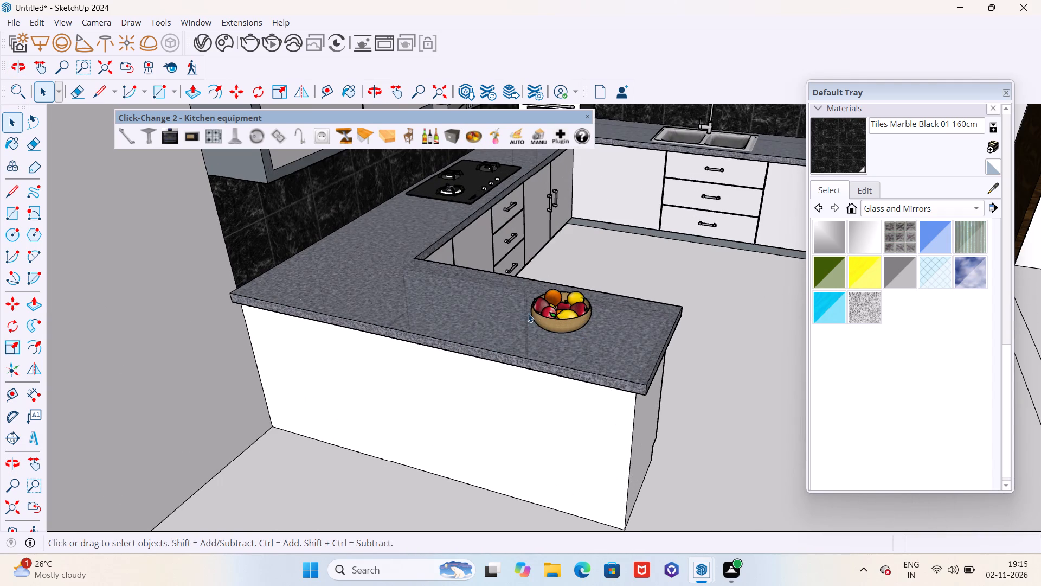
left_click(432, 140)
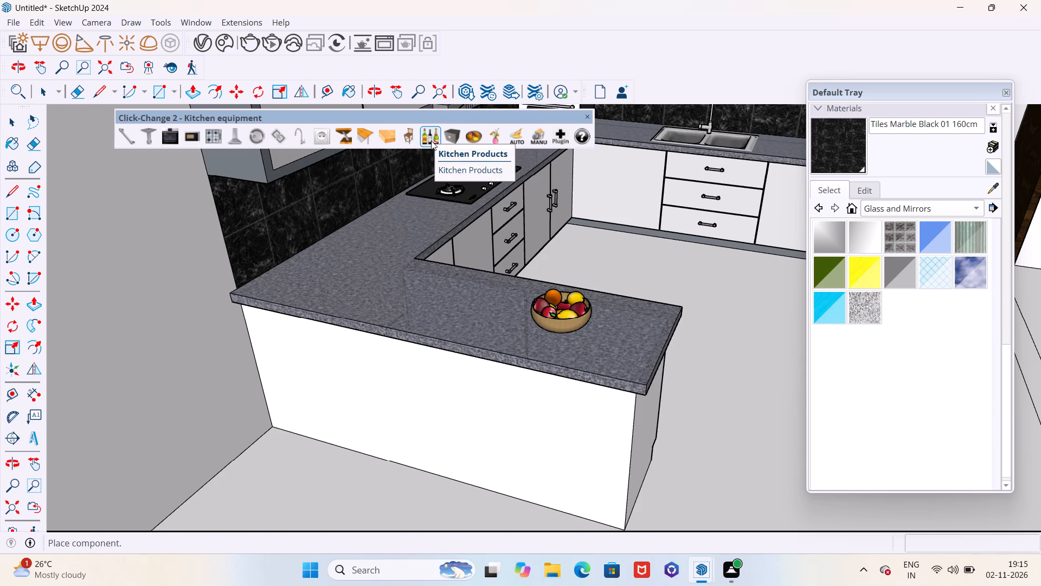
left_click(492, 136)
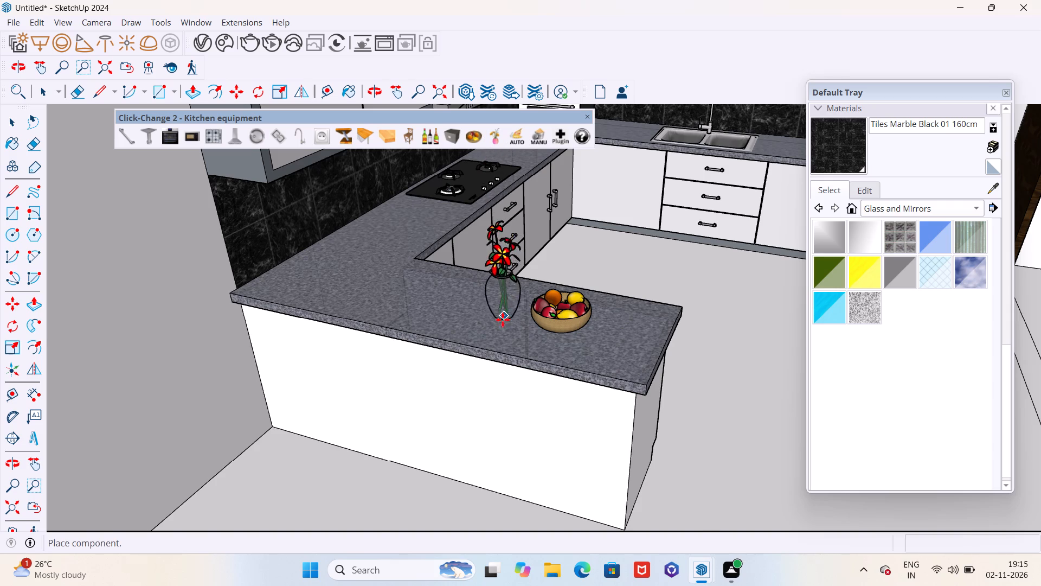
scroll(502, 326, "up", 5)
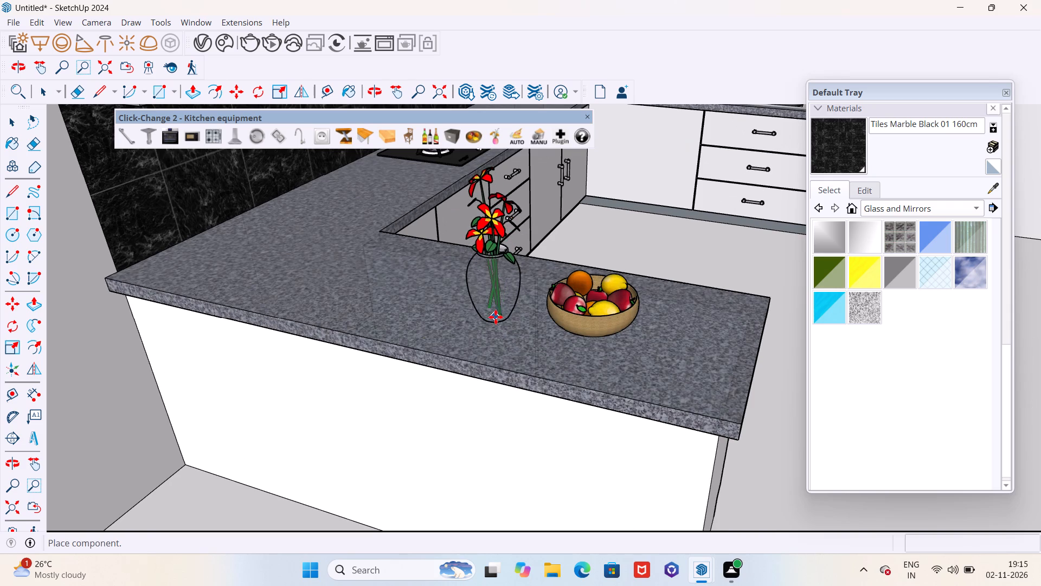
left_click(682, 353)
scroll(542, 343, "down", 5)
middle_click_drag(525, 341, 552, 313)
key("Escape")
Insert the yellow wine bottle from the kitchen products library on the floor beside the peninsula's free end.
middle_click_drag(536, 337, 432, 349)
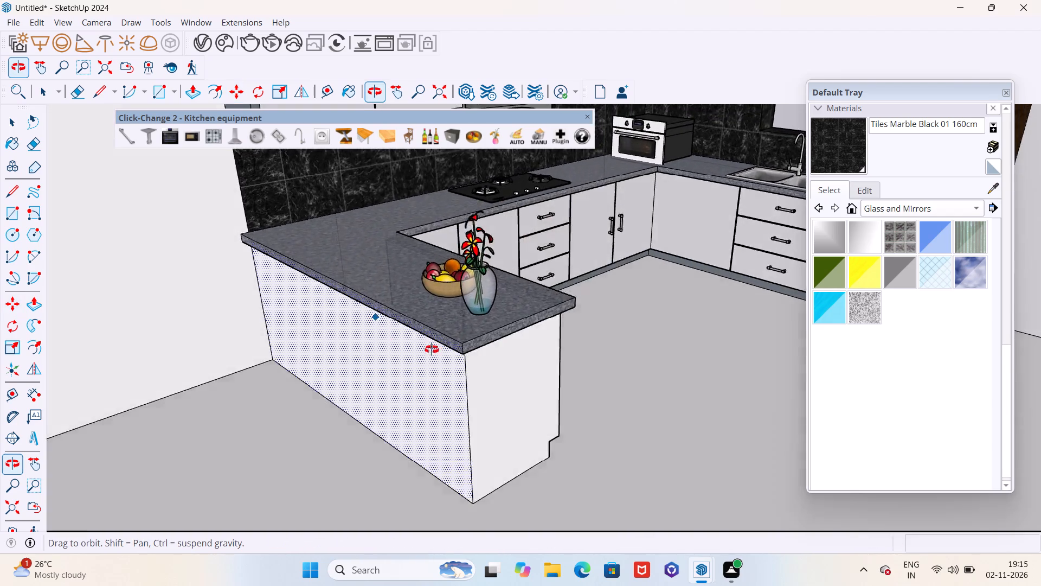
middle_click_drag(432, 349, 562, 353)
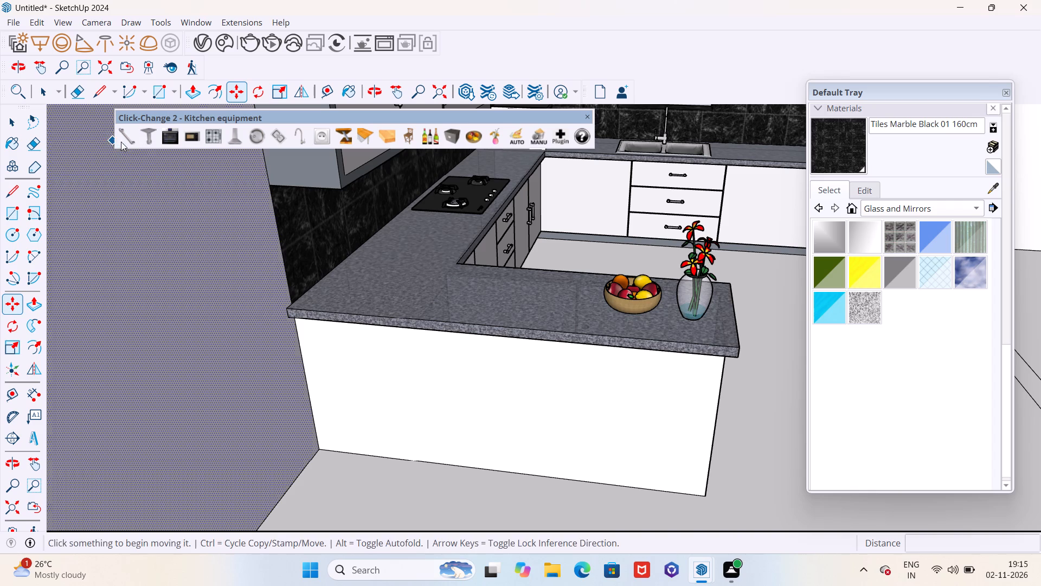
scroll(435, 193, "down", 6)
scroll(476, 224, "down", 6)
middle_click_drag(491, 252, 467, 359)
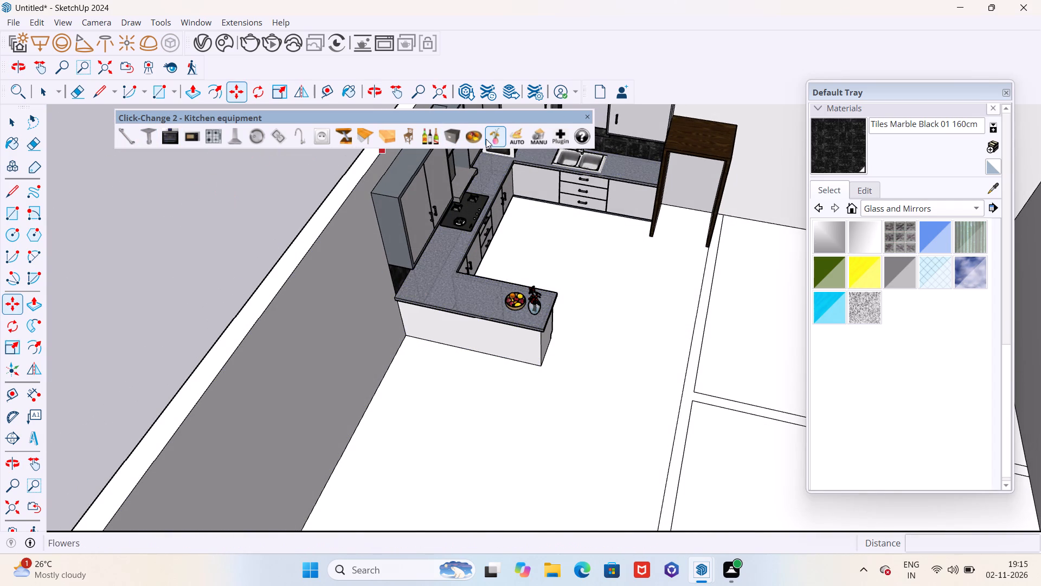
left_click(423, 142)
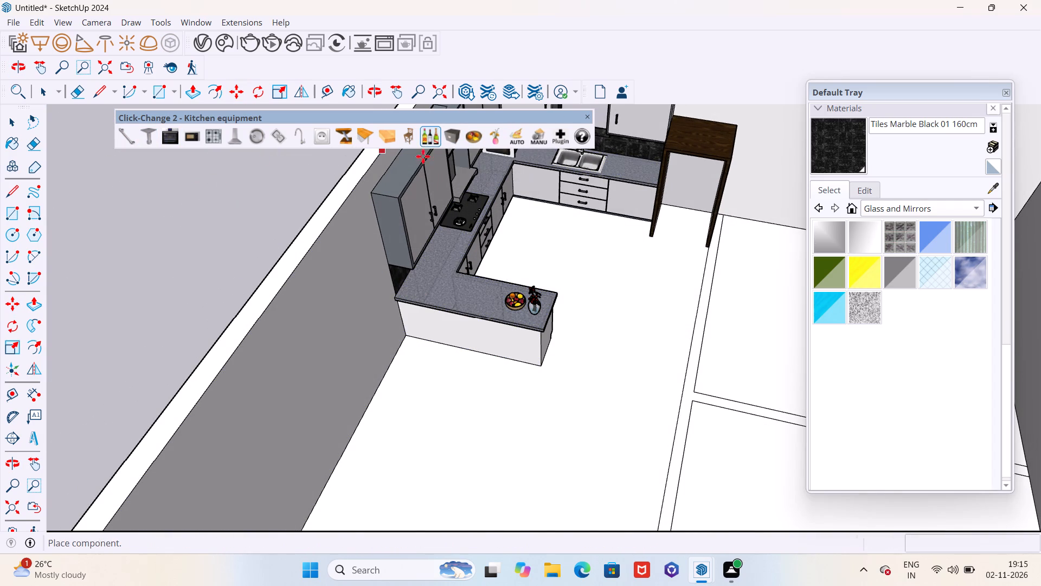
middle_click_drag(474, 244, 386, 132)
scroll(466, 250, "up", 10)
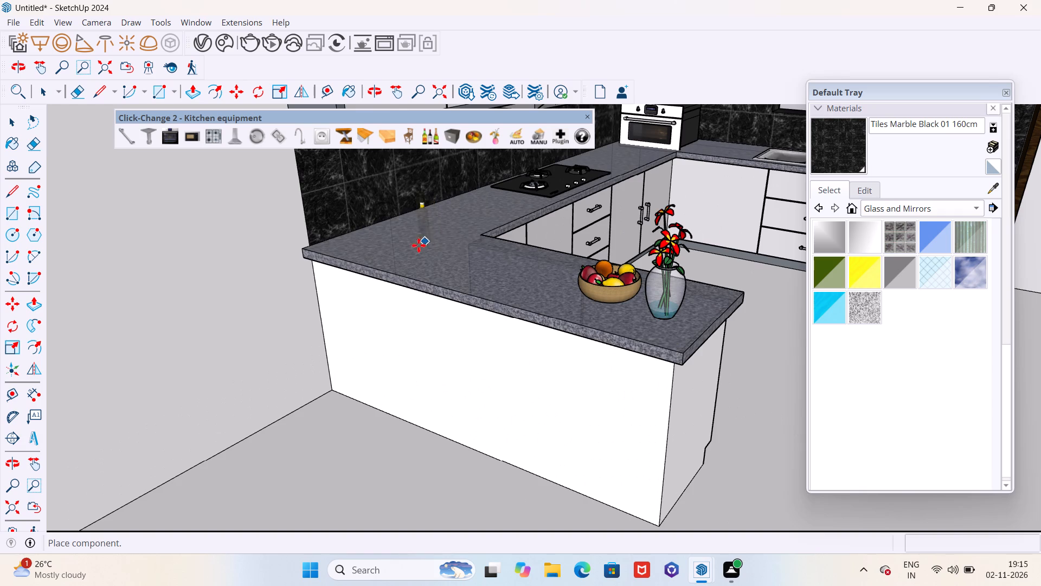
scroll(447, 274, "down", 10)
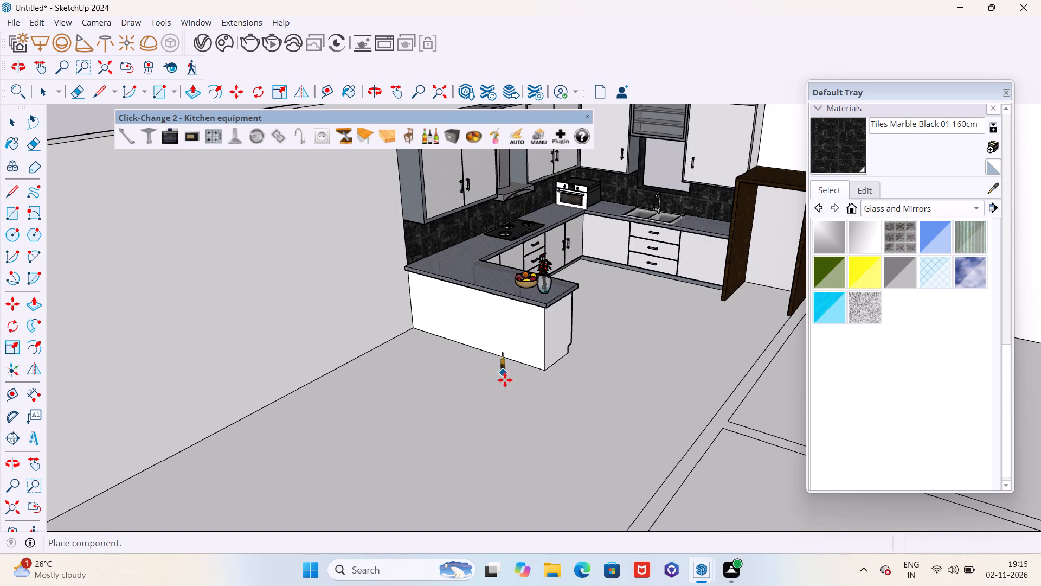
middle_click_drag(516, 404, 574, 397)
scroll(522, 284, "up", 10)
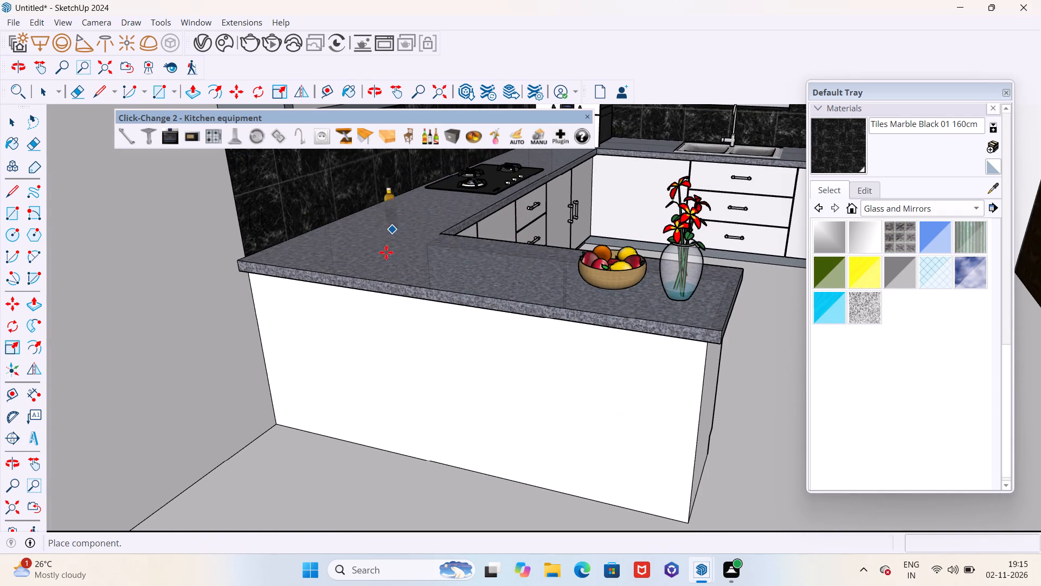
scroll(481, 312, "down", 5)
middle_click_drag(467, 338, 288, 434)
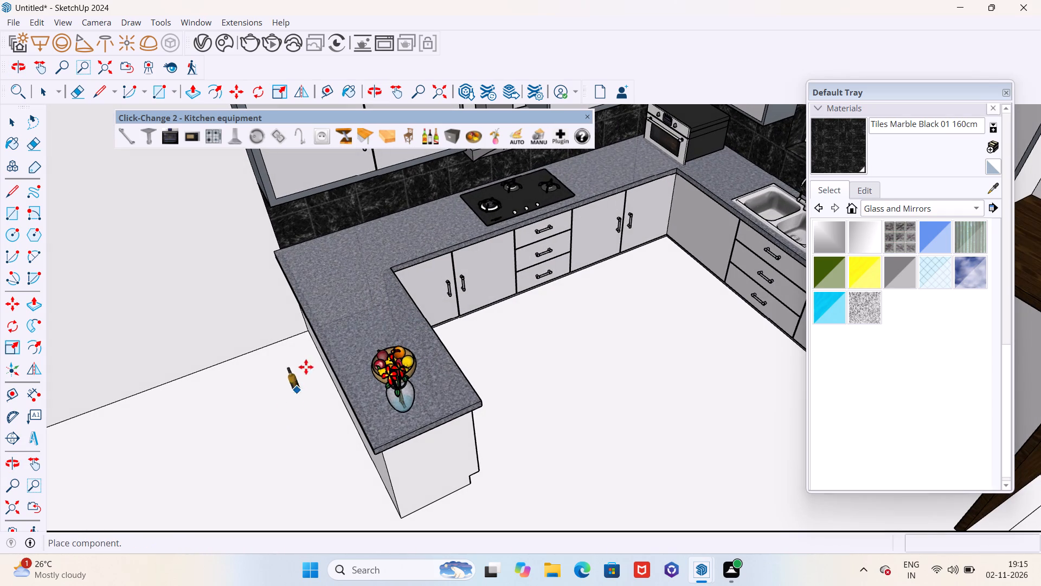
scroll(359, 378, "down", 5)
middle_click_drag(339, 403, 415, 402)
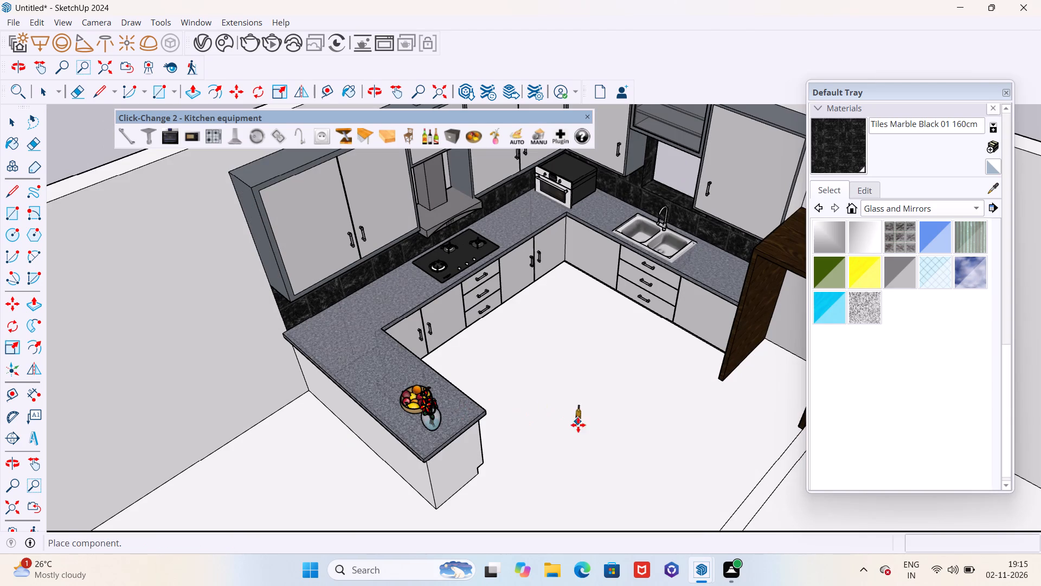
left_click(548, 482)
Move the wine bottle by its base from the floor onto the countertop corner near the tiled backsplash.
scroll(543, 511, "up", 20)
scroll(543, 511, "up", 4)
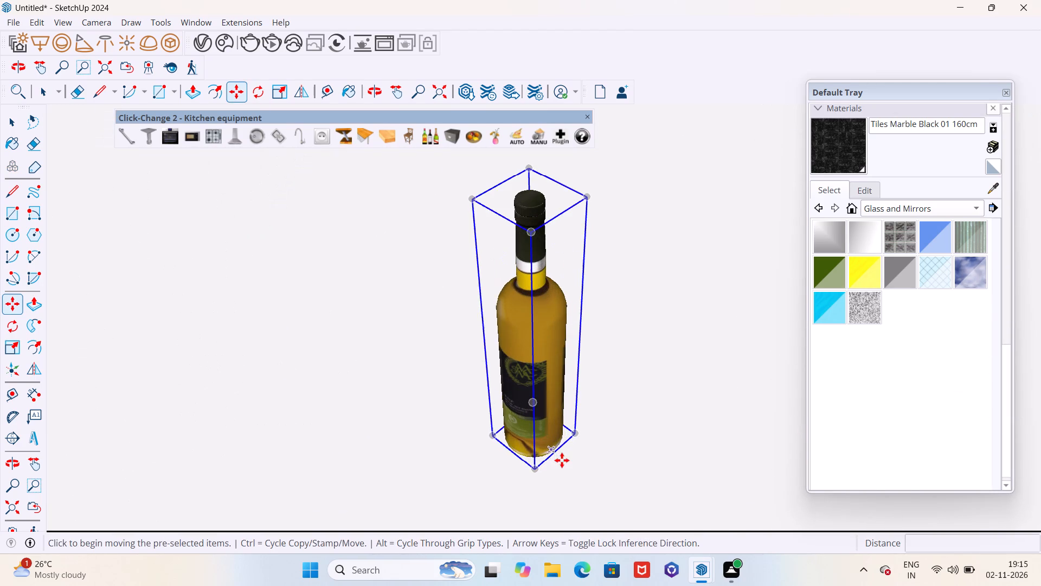
left_click(549, 452)
scroll(622, 461, "down", 20)
middle_click_drag(542, 460, 589, 443)
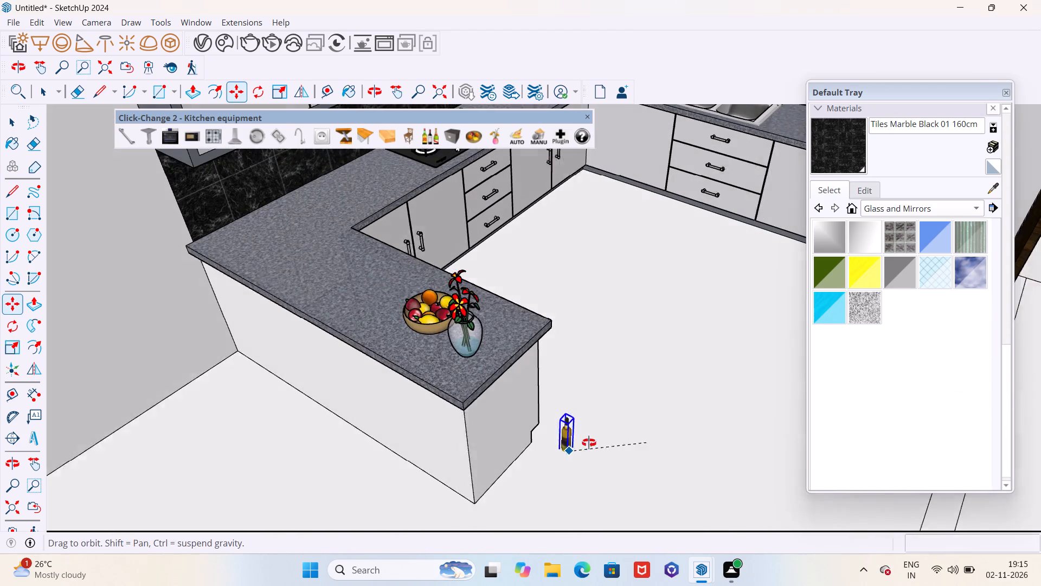
middle_click_drag(589, 443, 590, 442)
left_click(312, 209)
Move the wine bottle about 1' 2" along the countertop towards the hob.
scroll(361, 294, "down", 5)
scroll(375, 328, "up", 1)
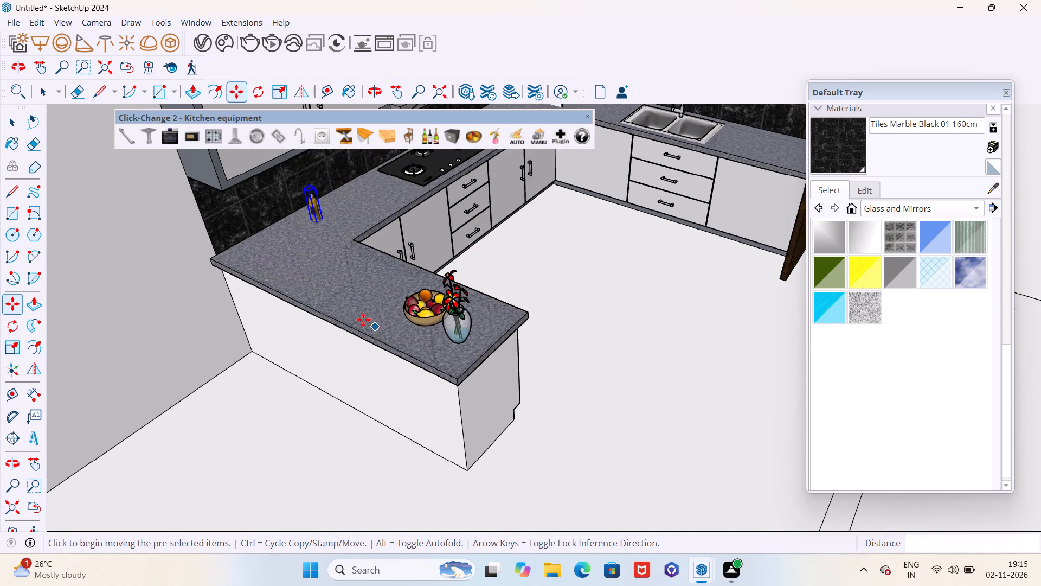
scroll(399, 345, "down", 7)
middle_click_drag(489, 375, 317, 256)
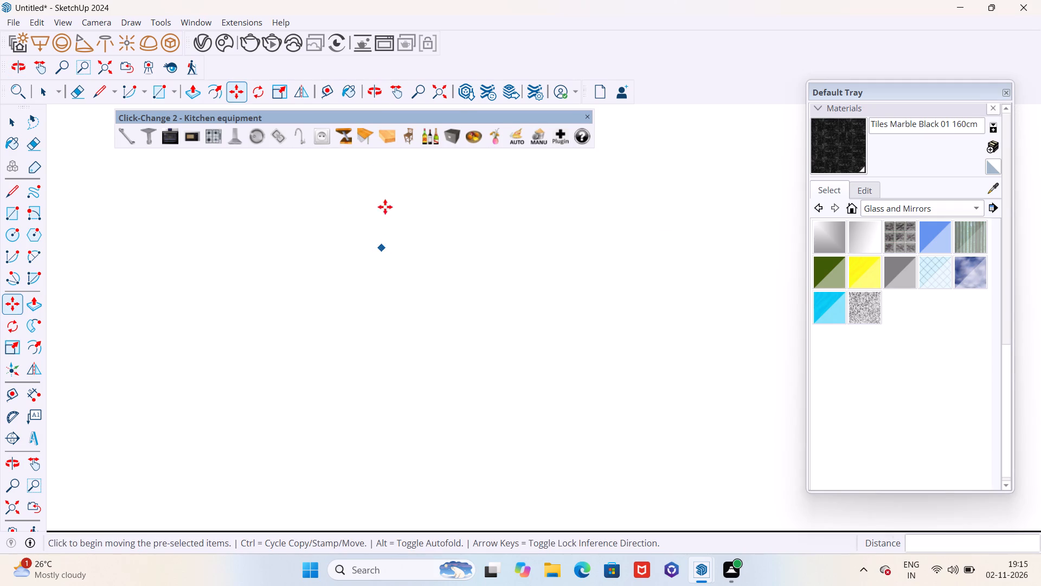
left_click(444, 91)
middle_click_drag(452, 282, 853, 402)
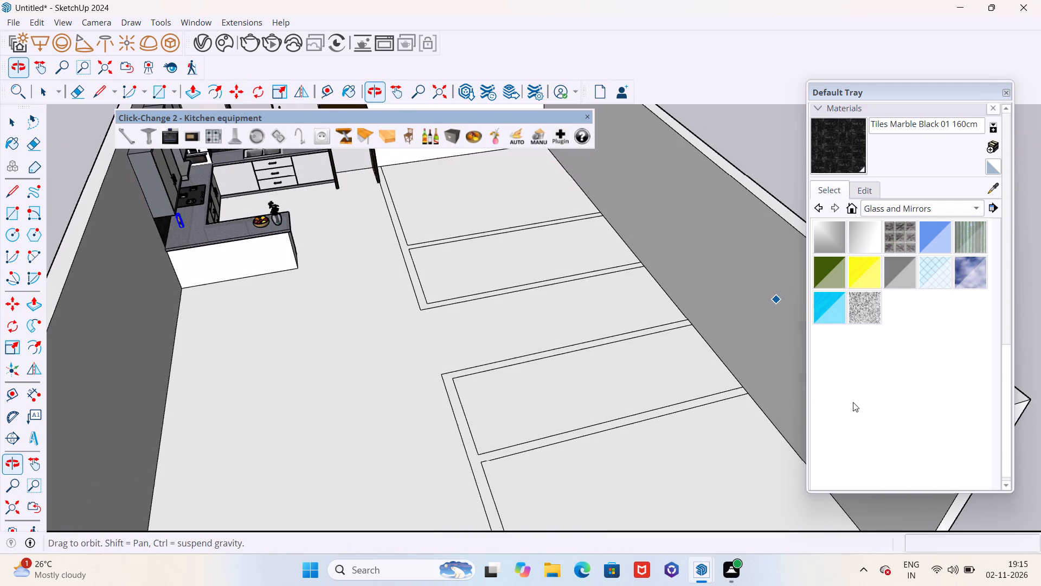
scroll(844, 404, "down", 5)
scroll(554, 382, "down", 6)
middle_click_drag(637, 431, 480, 367)
scroll(382, 221, "up", 5)
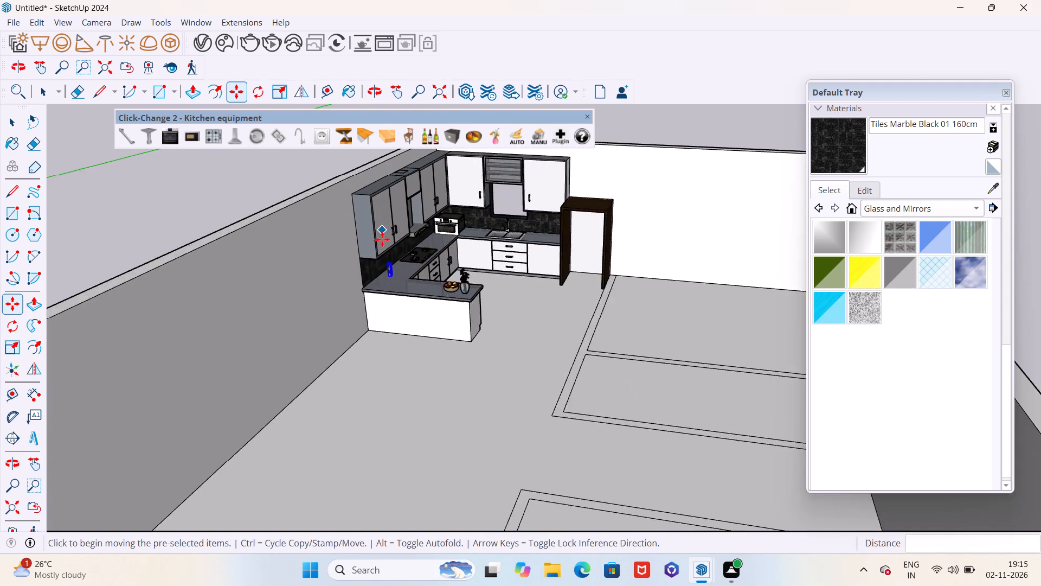
scroll(382, 239, "up", 19)
middle_click_drag(422, 295, 161, 461)
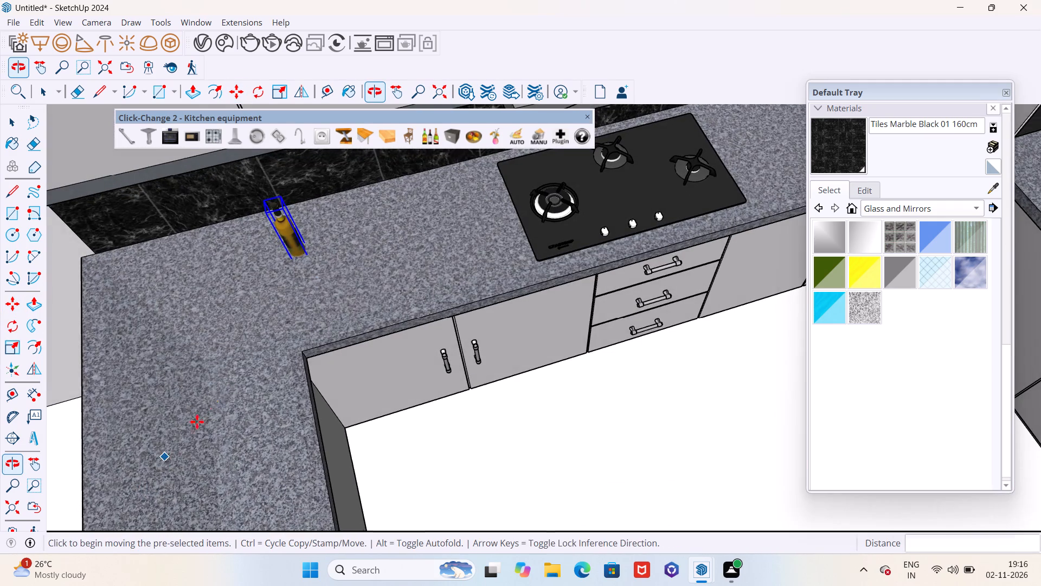
scroll(302, 338, "up", 2)
left_click(297, 295)
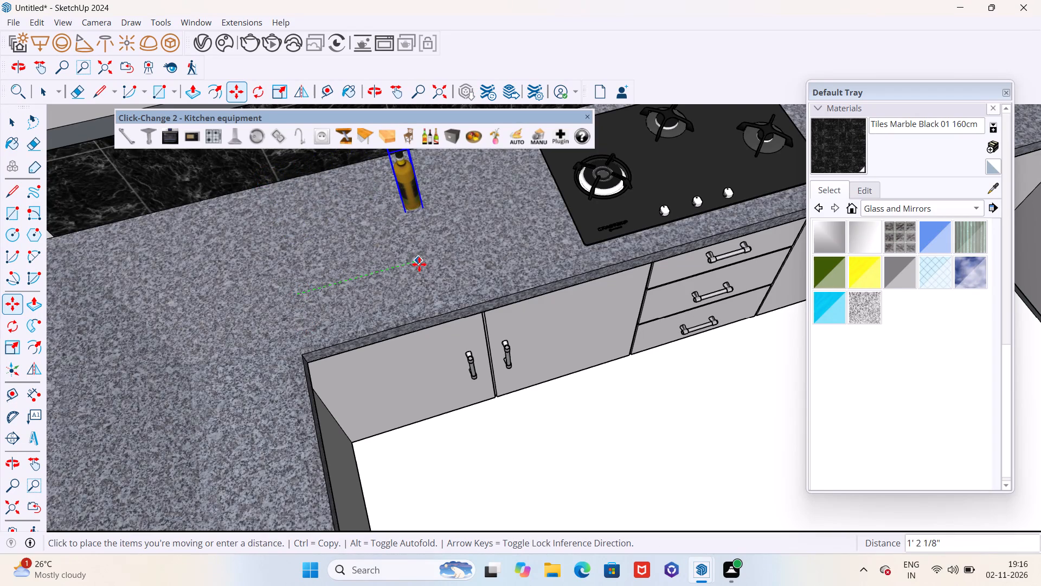
left_click(419, 264)
Nudge the wine bottle by about 1" beside the tiled backsplash.
middle_click_drag(412, 290, 594, 157)
scroll(546, 230, "down", 4)
middle_click_drag(416, 224, 490, 201)
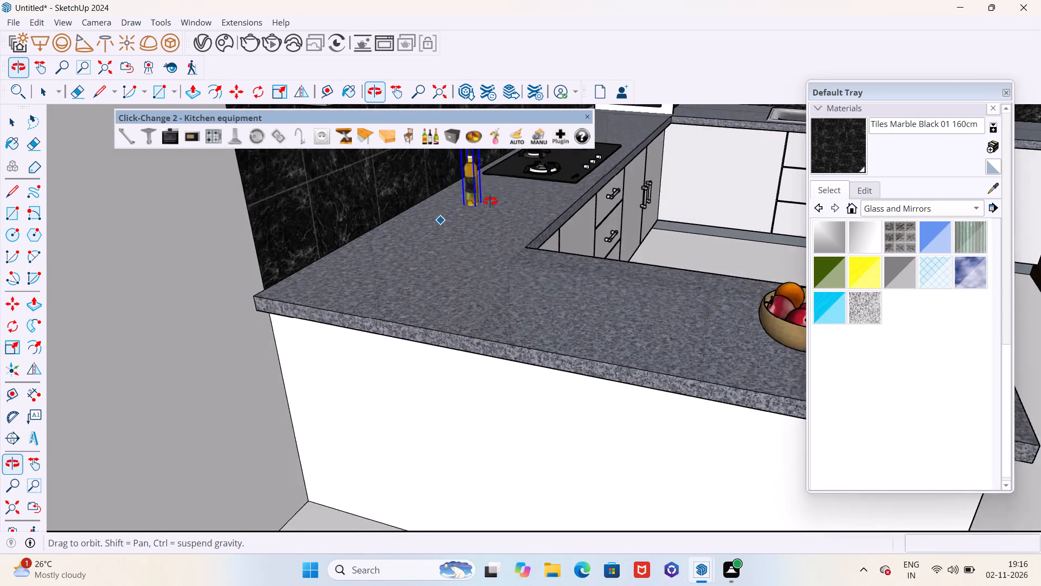
middle_click_drag(490, 201, 492, 200)
scroll(489, 211, "up", 5)
scroll(436, 279, "down", 1)
left_click(365, 207)
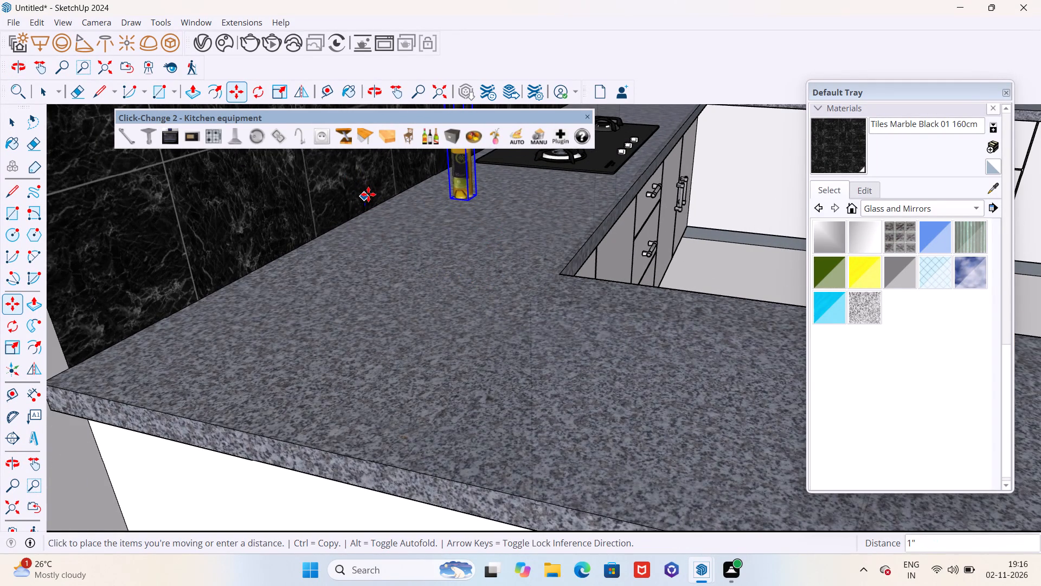
left_click(368, 194)
Browse the kitchen product variants in place of the wine bottle beside the hob, examining the bottles, jars, bowls and vases.
middle_click_drag(460, 250, 418, 352)
scroll(434, 357, "down", 5)
middle_click_drag(441, 372, 409, 284)
scroll(438, 339, "down", 6)
middle_click_drag(471, 397, 520, 296)
scroll(511, 283, "up", 2)
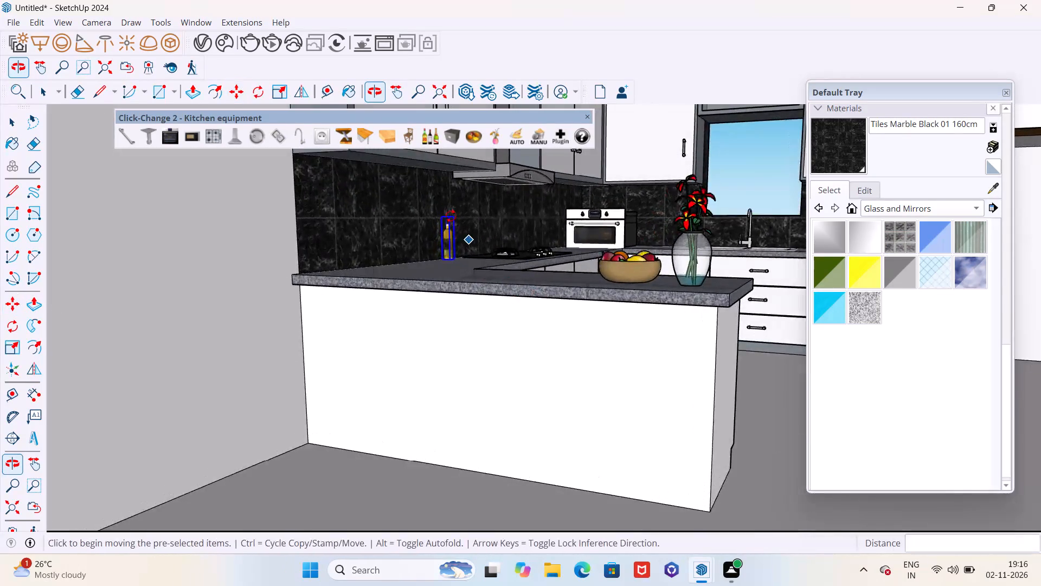
scroll(451, 216, "up", 5)
middle_click_drag(469, 222, 401, 287)
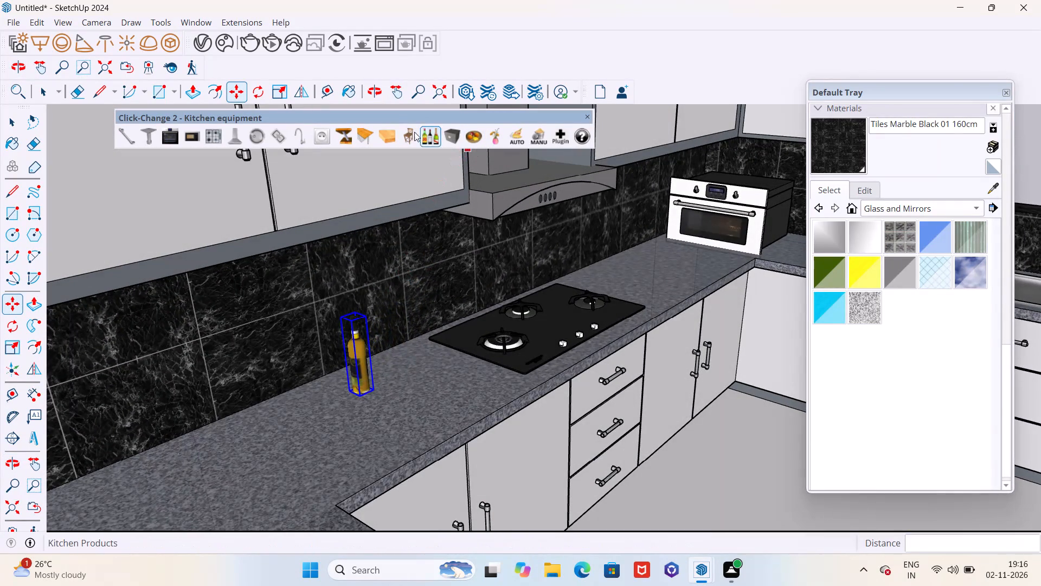
left_click(429, 139)
left_click(429, 139)
left_click(429, 139)
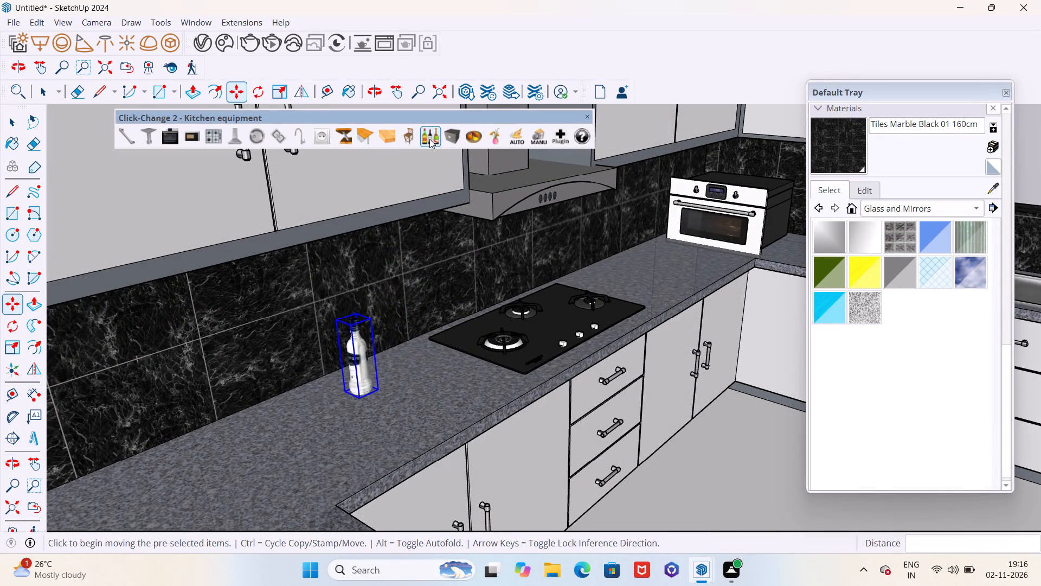
left_click(429, 139)
left_click(429, 139)
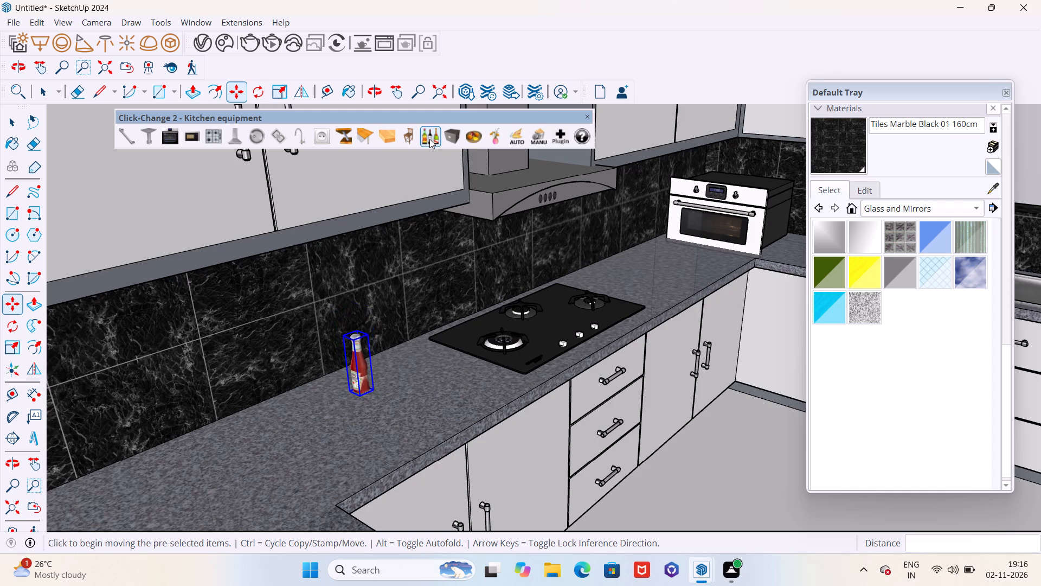
left_click(429, 139)
left_click(429, 139)
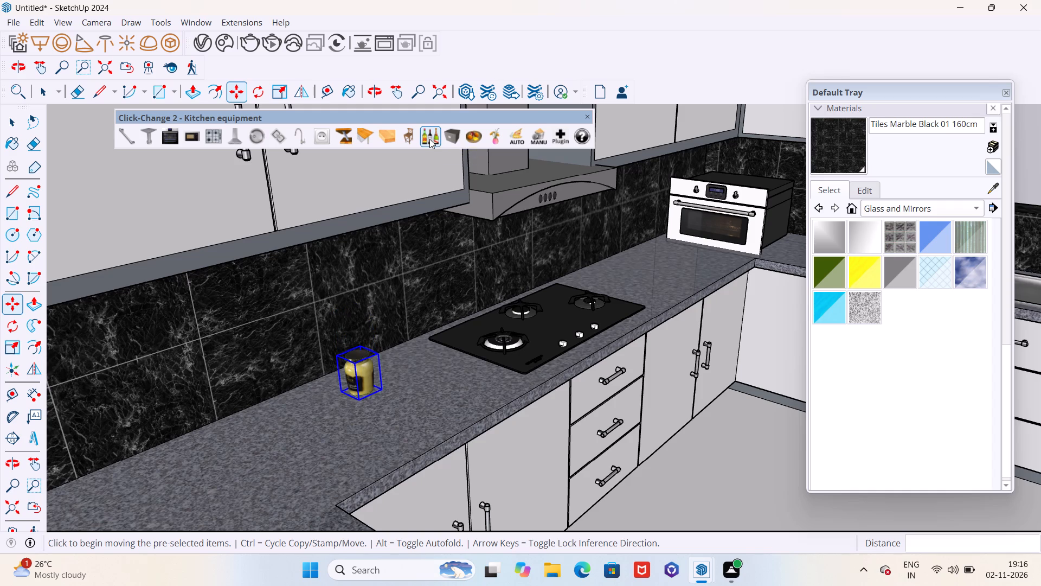
left_click(429, 139)
left_click(429, 139)
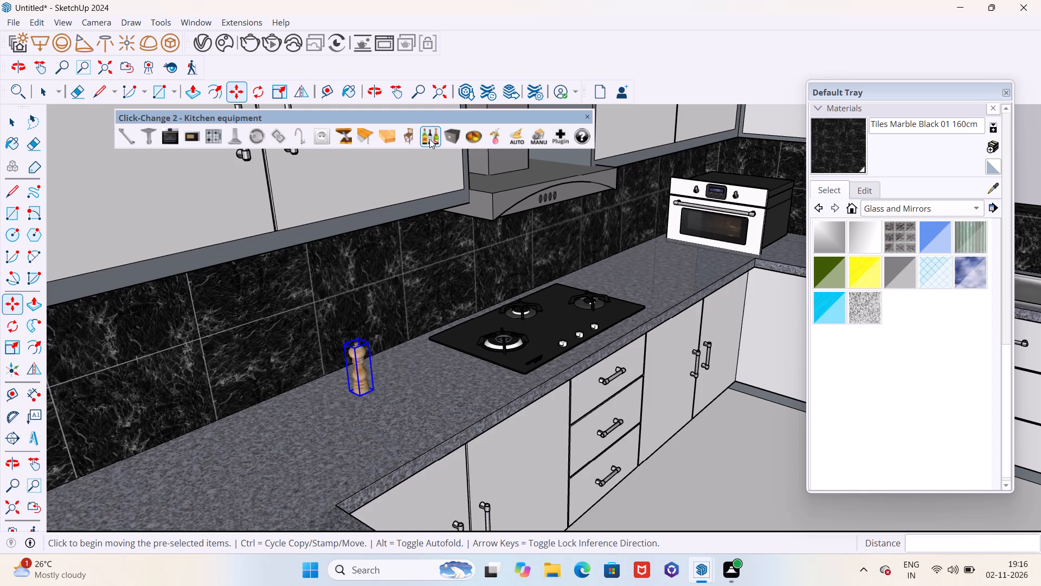
left_click(429, 139)
left_click(429, 139)
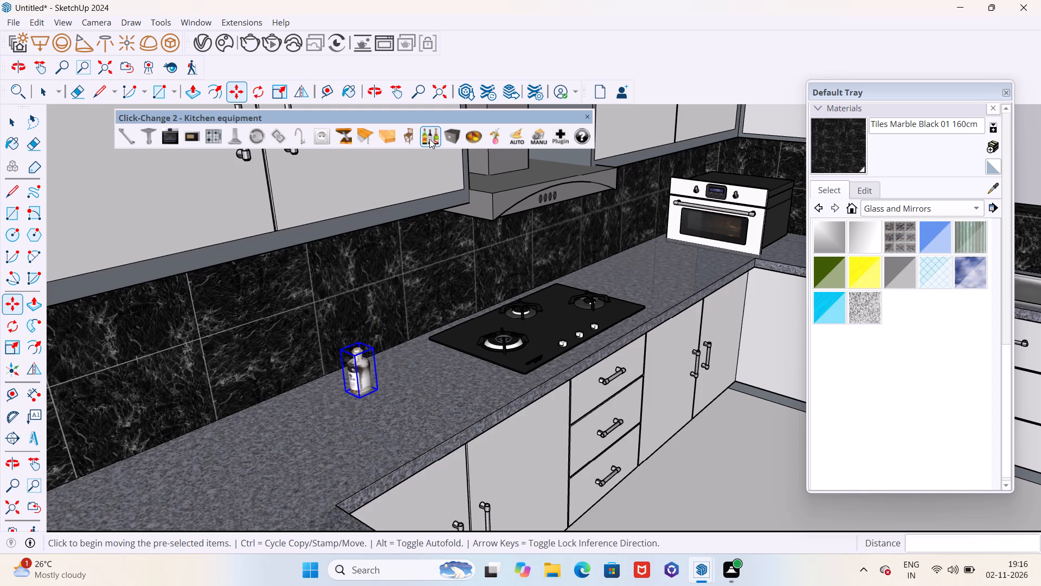
left_click(429, 139)
left_click(429, 139)
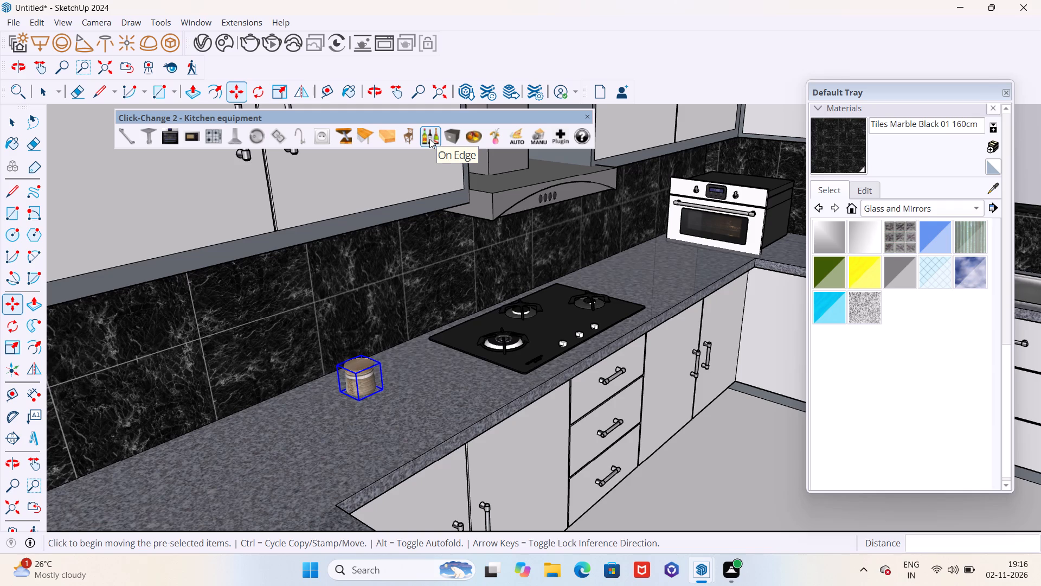
left_click(429, 139)
left_click(429, 139)
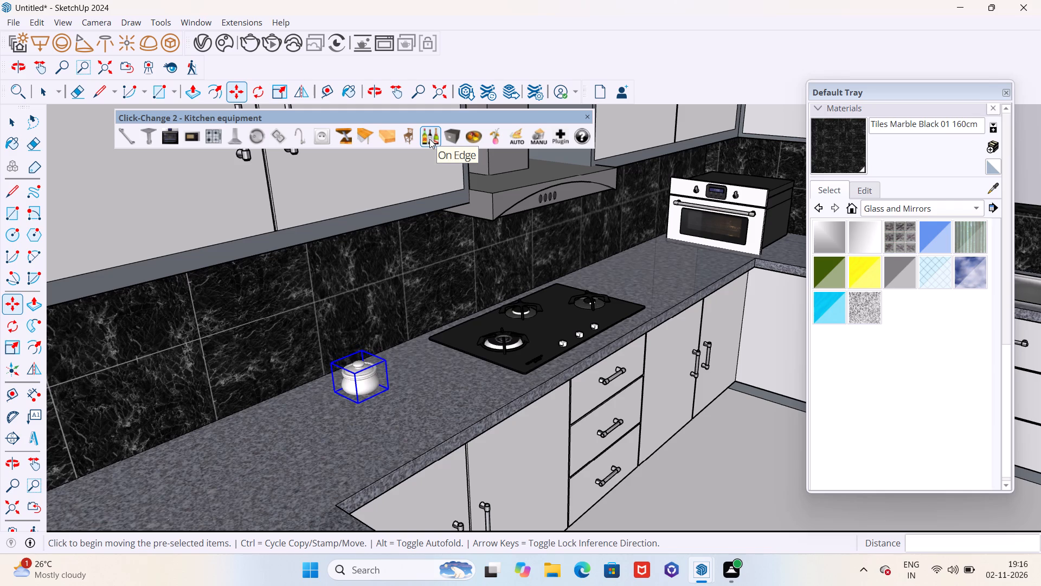
left_click(429, 139)
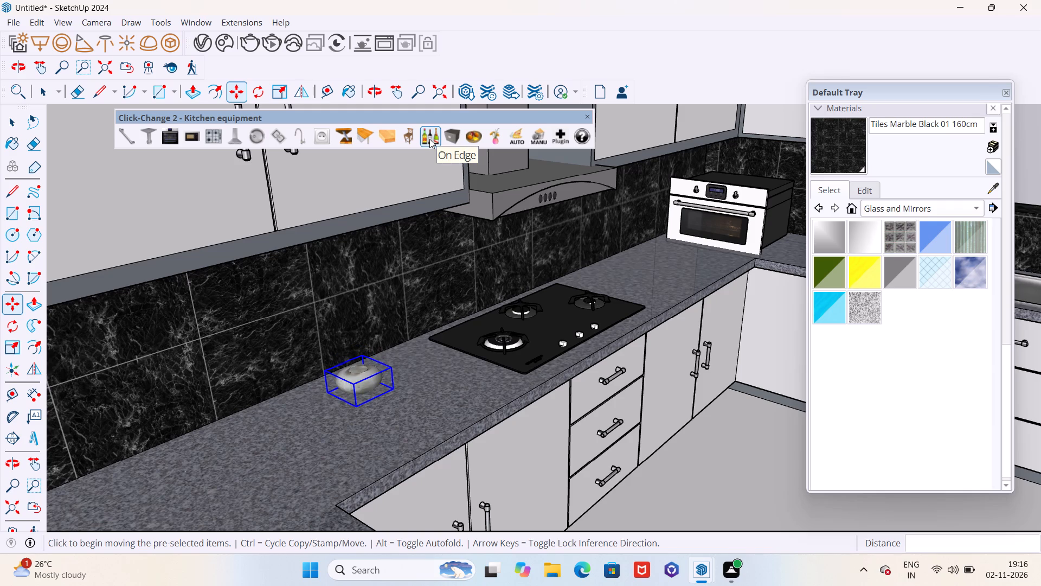
left_click(429, 139)
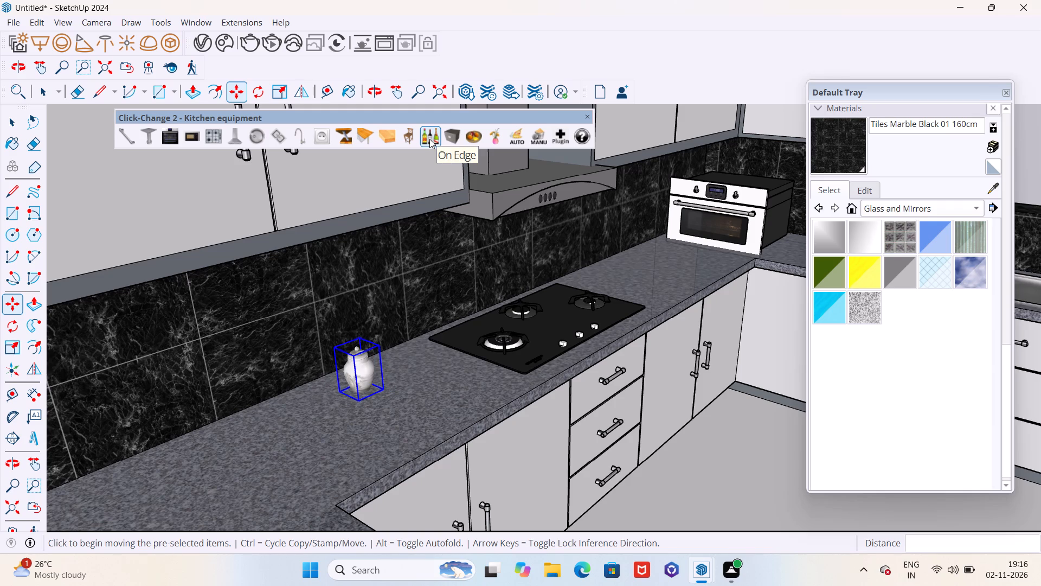
left_click(429, 139)
left_click(429, 139)
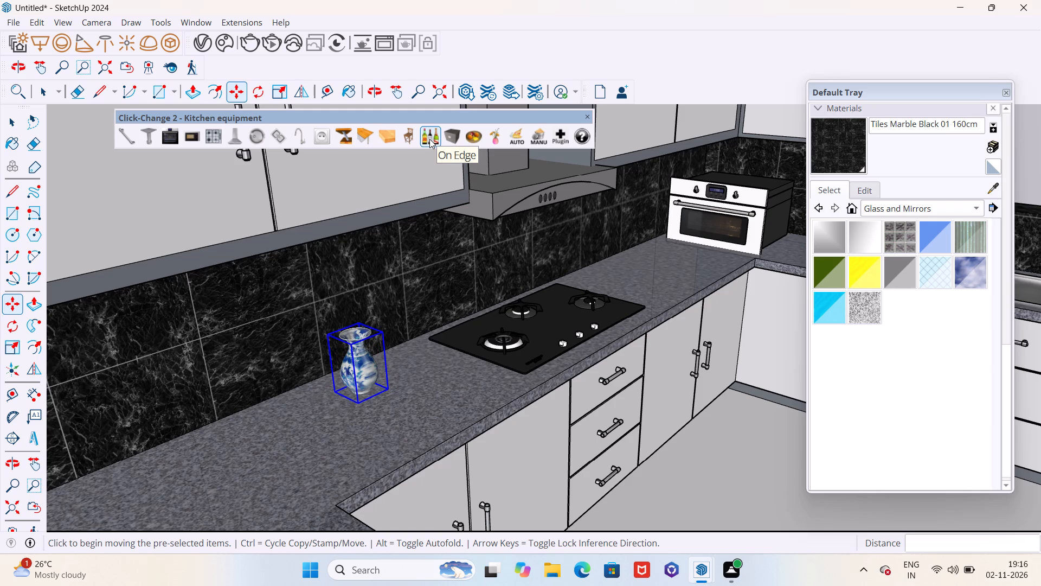
left_click(429, 139)
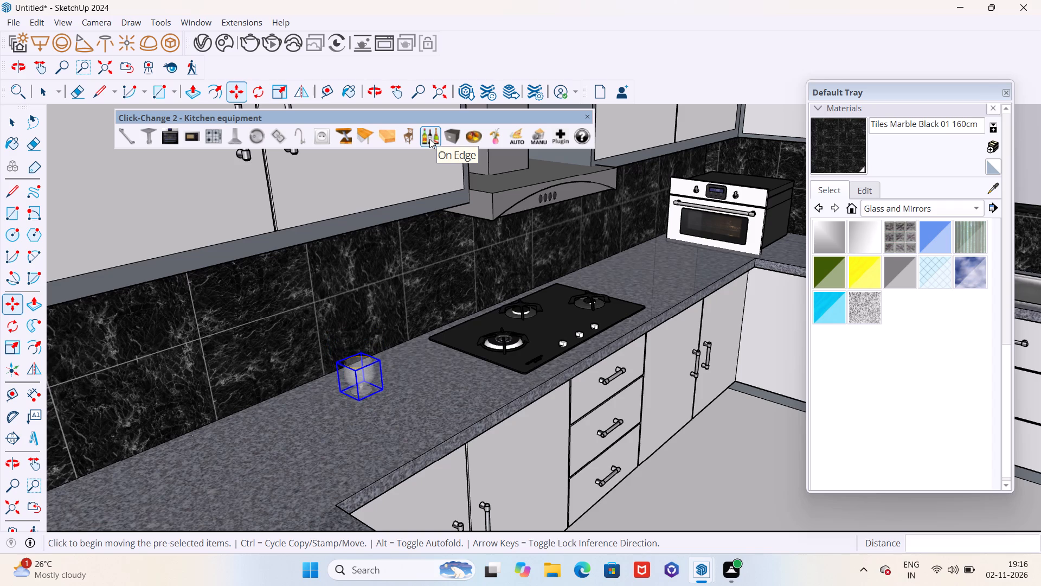
left_click(429, 139)
left_click(429, 139)
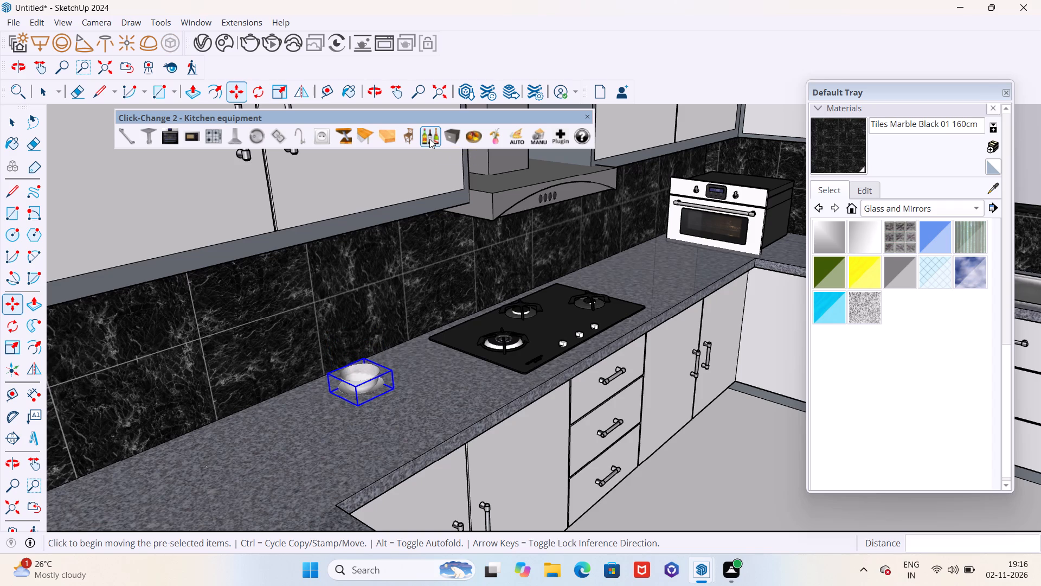
left_click(429, 139)
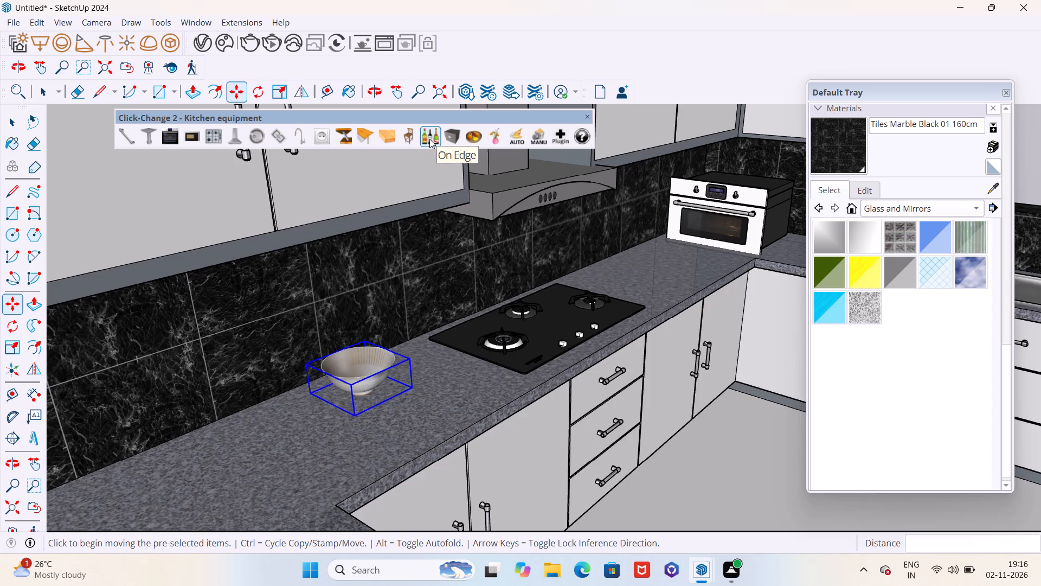
Swap the selected kitchen product beside the hob for the small corked glass bottle with a white label.
left_click(429, 139)
triple_click(429, 139)
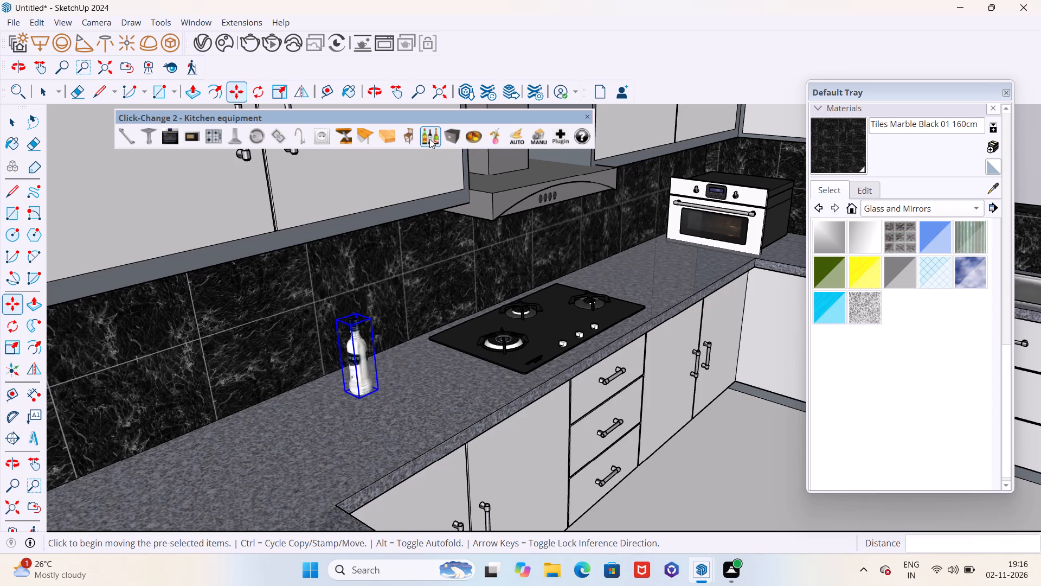
triple_click(429, 139)
triple_click(429, 139)
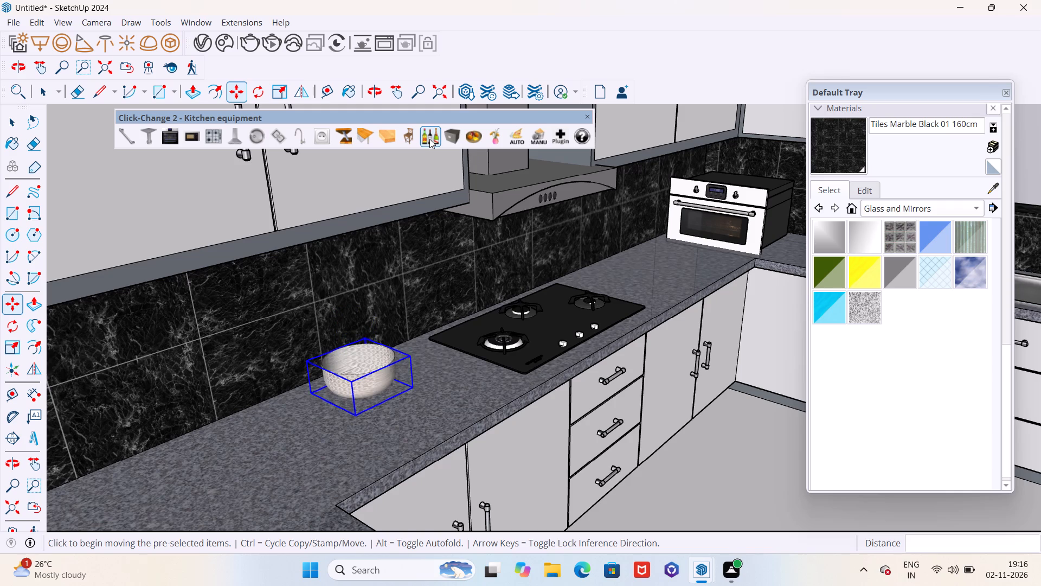
left_click(429, 139)
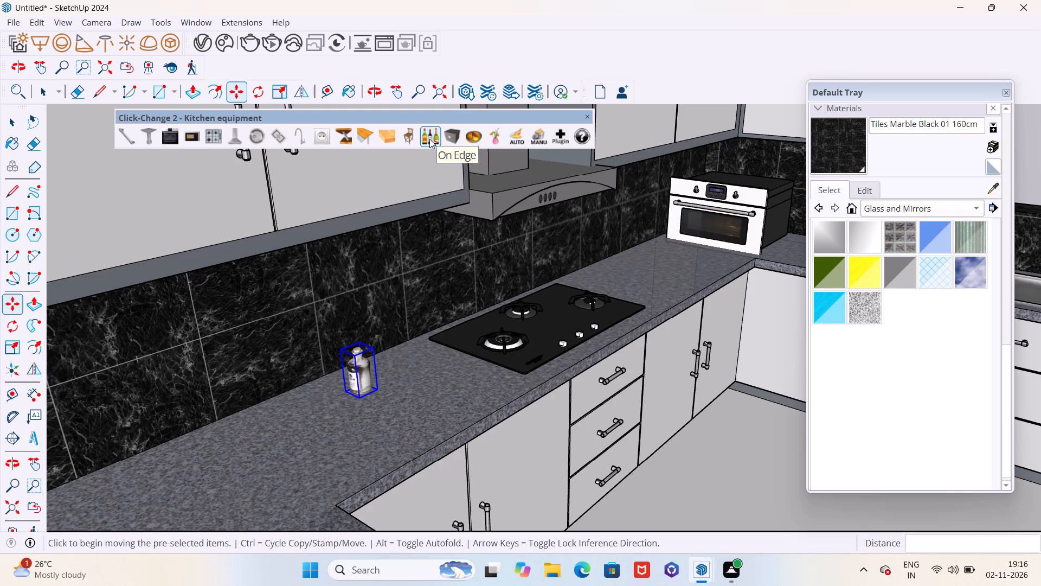
key("Escape")
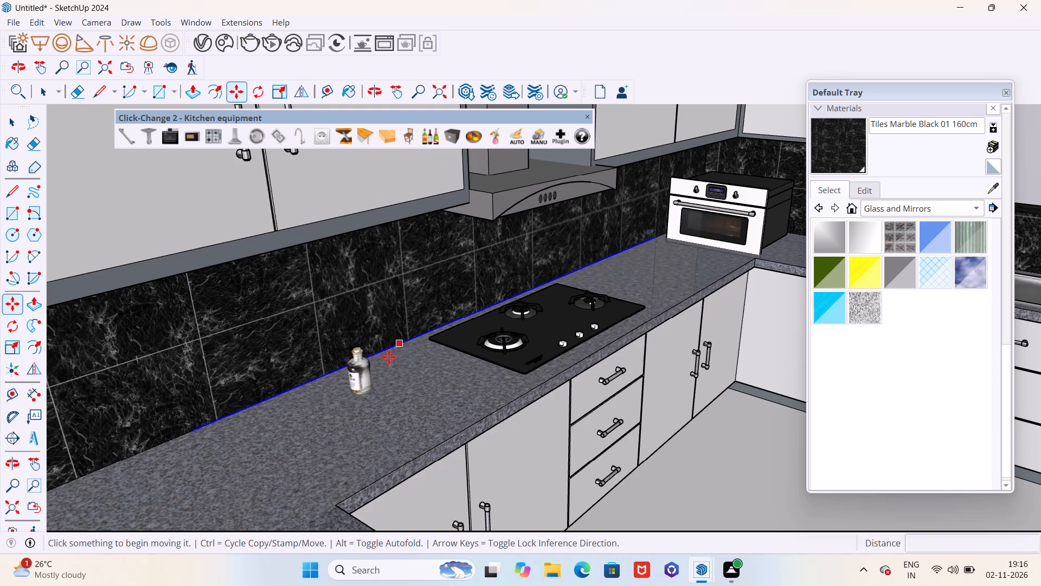
Insert a wine bottle at the backsplash between the corked bottle and the hob, and move it about 11 5/8" onto the countertop.
middle_click_drag(385, 401, 369, 407)
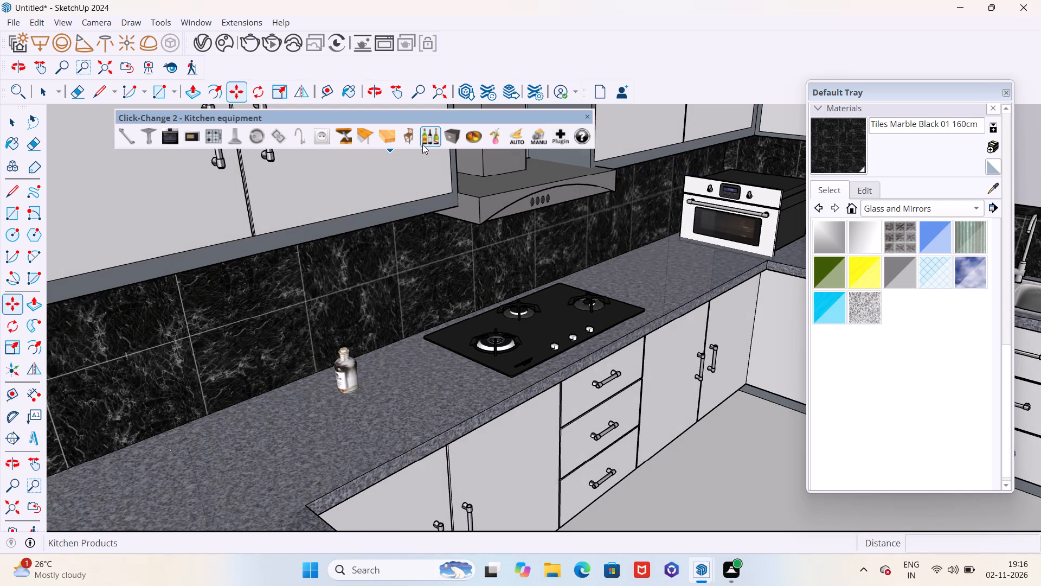
left_click(423, 141)
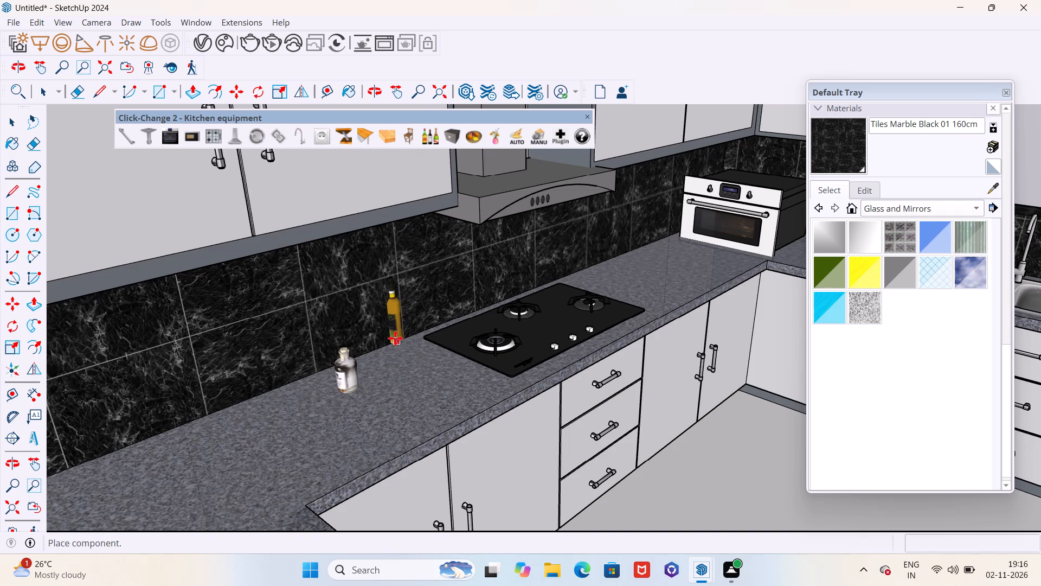
left_click(395, 338)
scroll(409, 344, "up", 3)
middle_click_drag(399, 364, 422, 387)
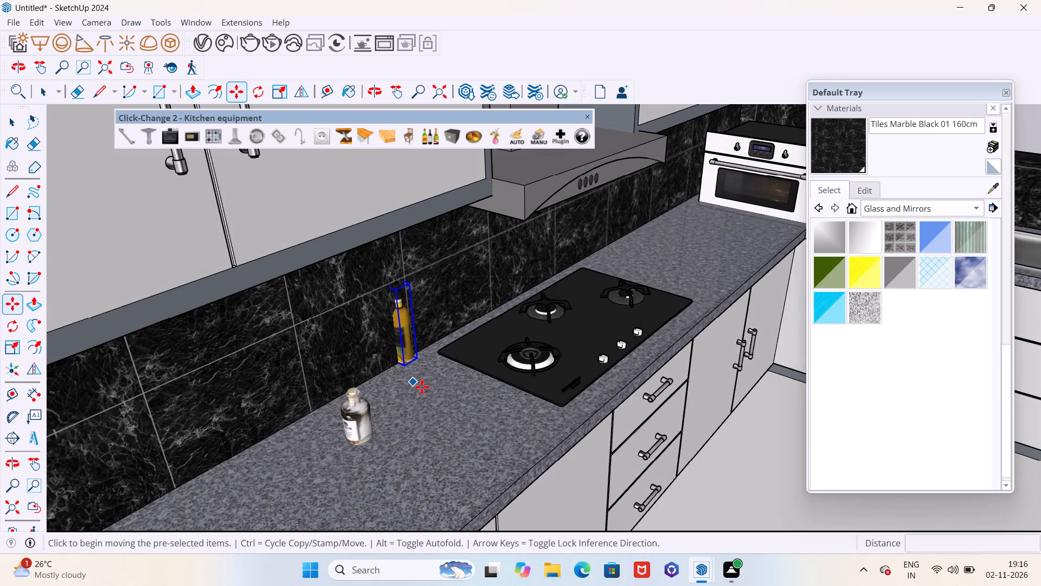
left_click(412, 399)
left_click(441, 457)
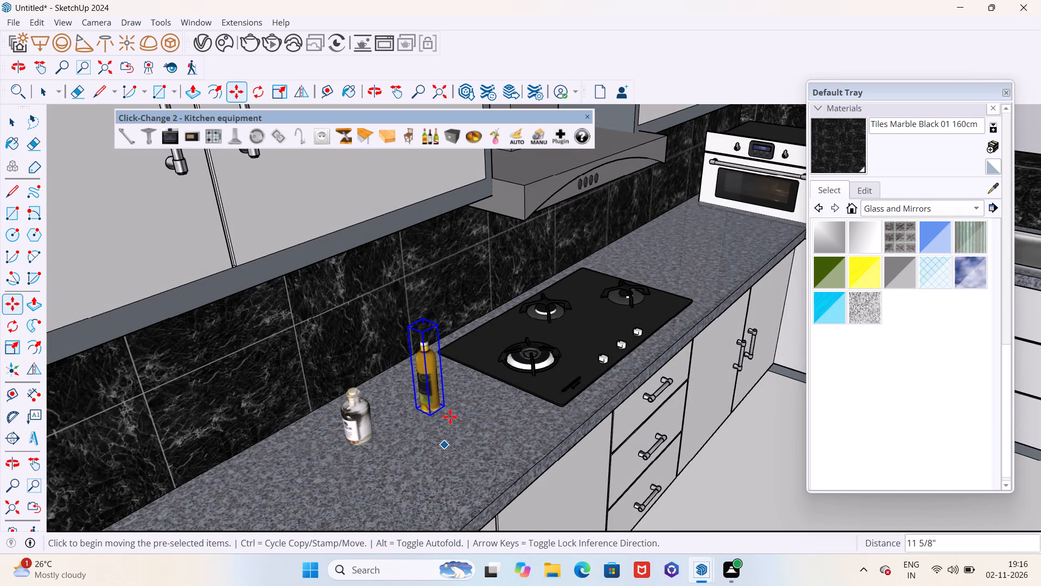
Swap the new wine bottle for the glass storage jar with the light lid and pale contents.
triple_click(438, 146)
triple_click(438, 146)
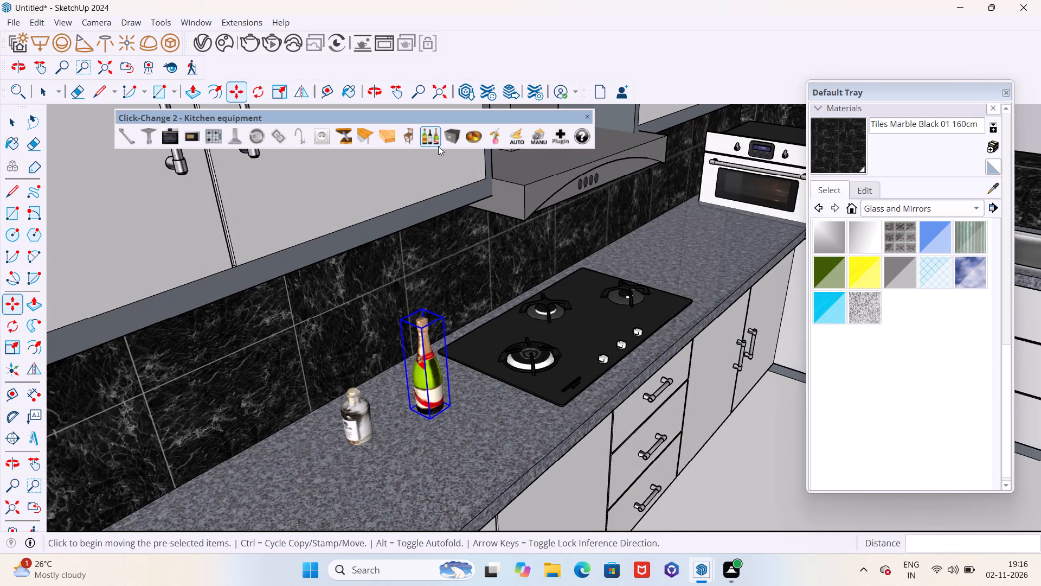
left_click(438, 146)
left_click(438, 146)
double_click(438, 146)
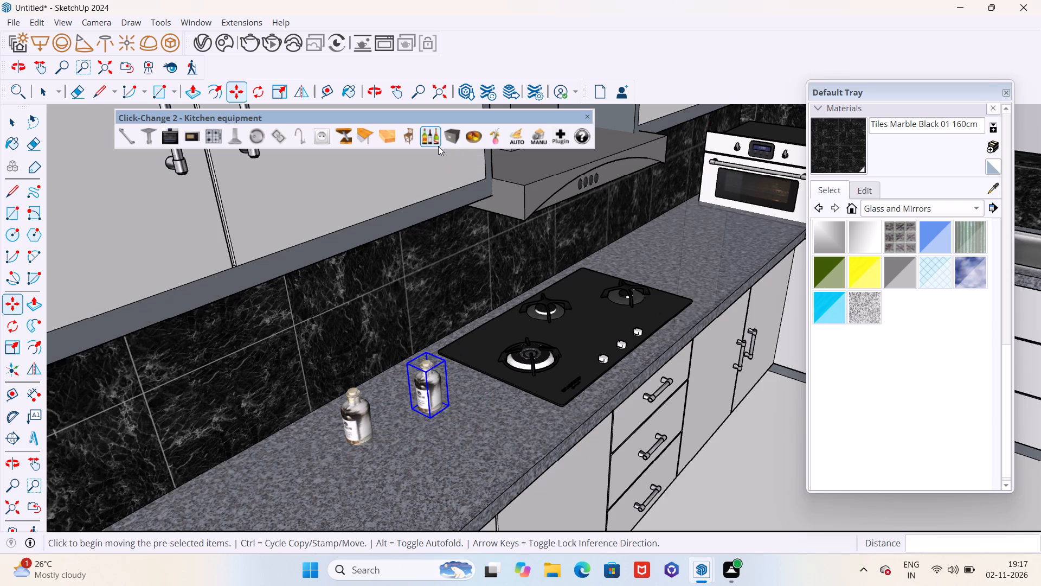
left_click(438, 146)
left_click(438, 146)
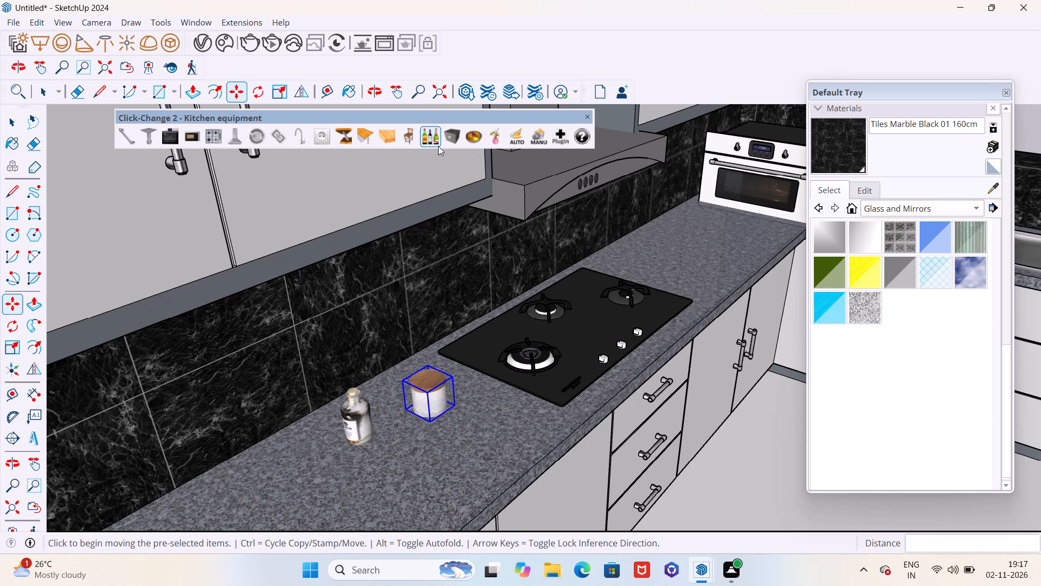
left_click(438, 146)
left_click(438, 146)
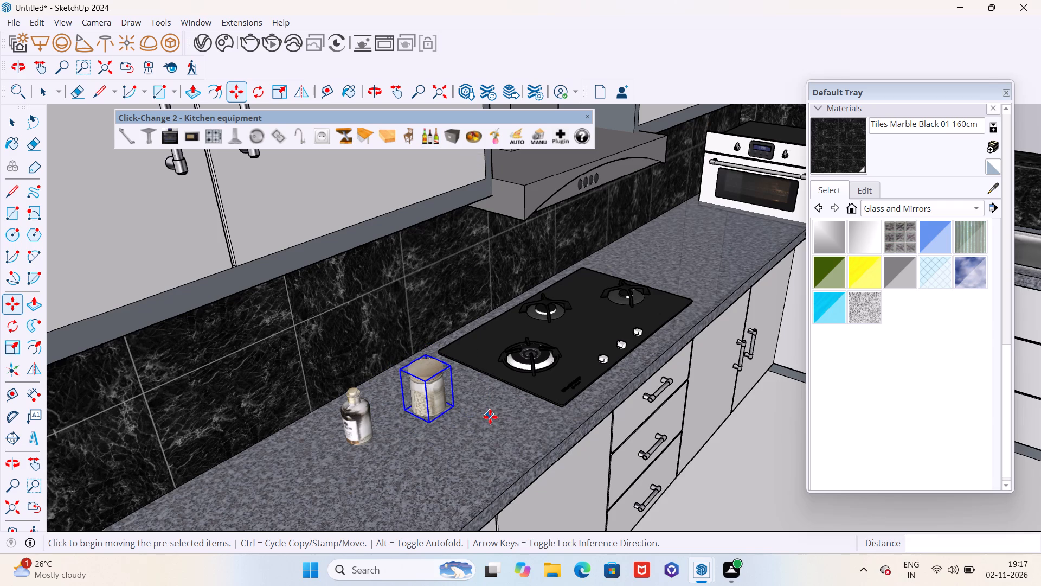
key("Escape")
Insert another wine bottle at the backsplash behind the glass jar and move it about 5 3/8" onto the countertop.
left_click(434, 144)
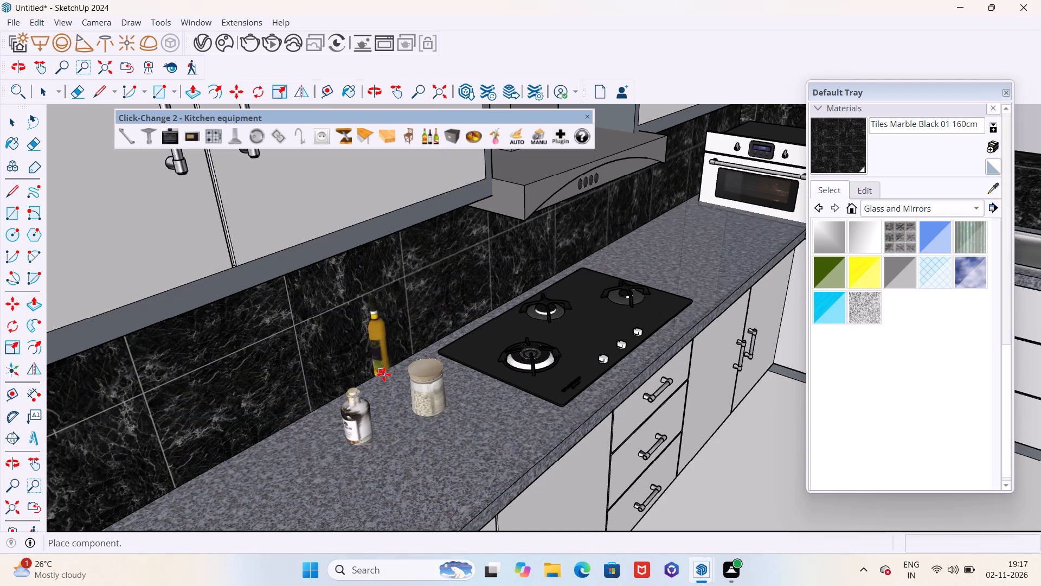
left_click(384, 368)
left_click(391, 413)
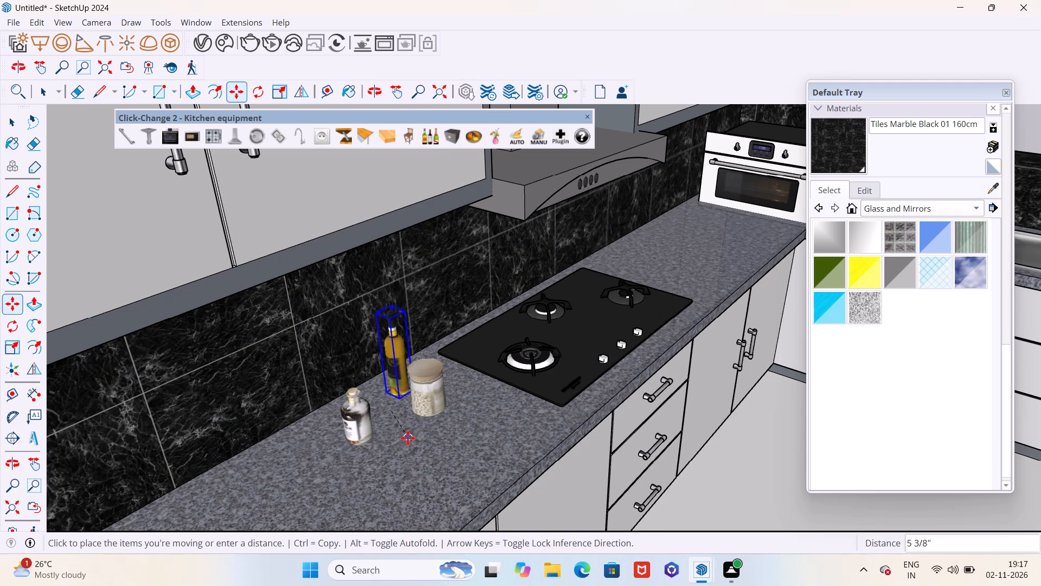
left_click(408, 438)
Swap the wine bottle behind the glass jar for the white canister with the brown wooden lid.
left_click(434, 150)
left_click(434, 143)
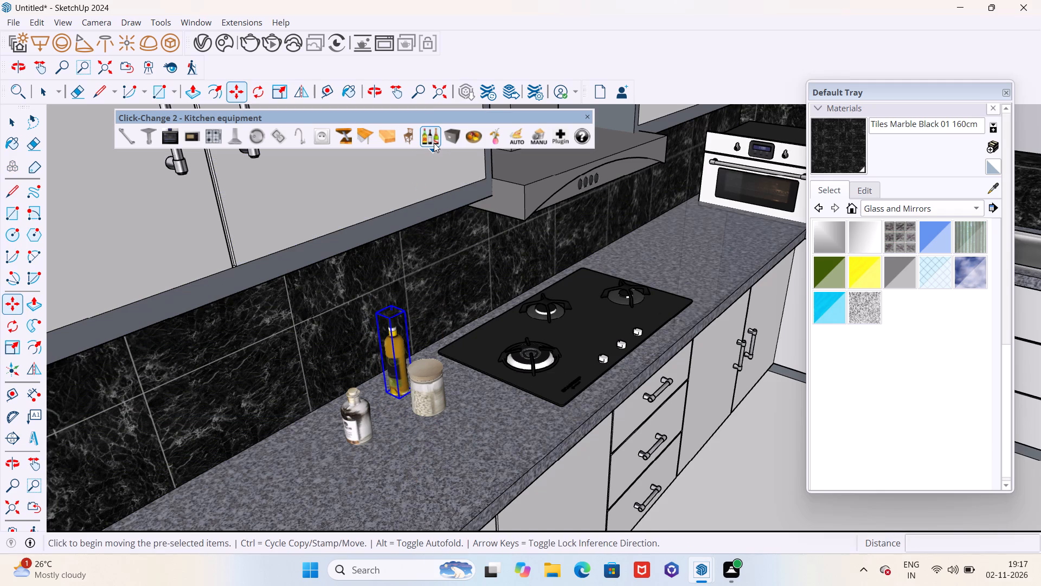
left_click(434, 143)
left_click(434, 143)
triple_click(434, 143)
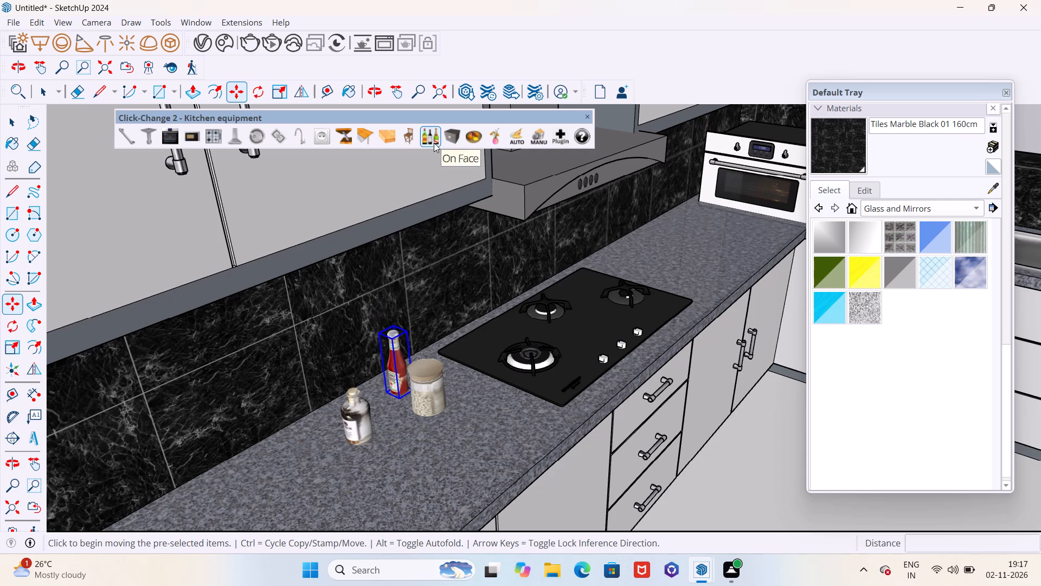
left_click(434, 143)
left_click(434, 143)
left_click(434, 143)
left_click(434, 143)
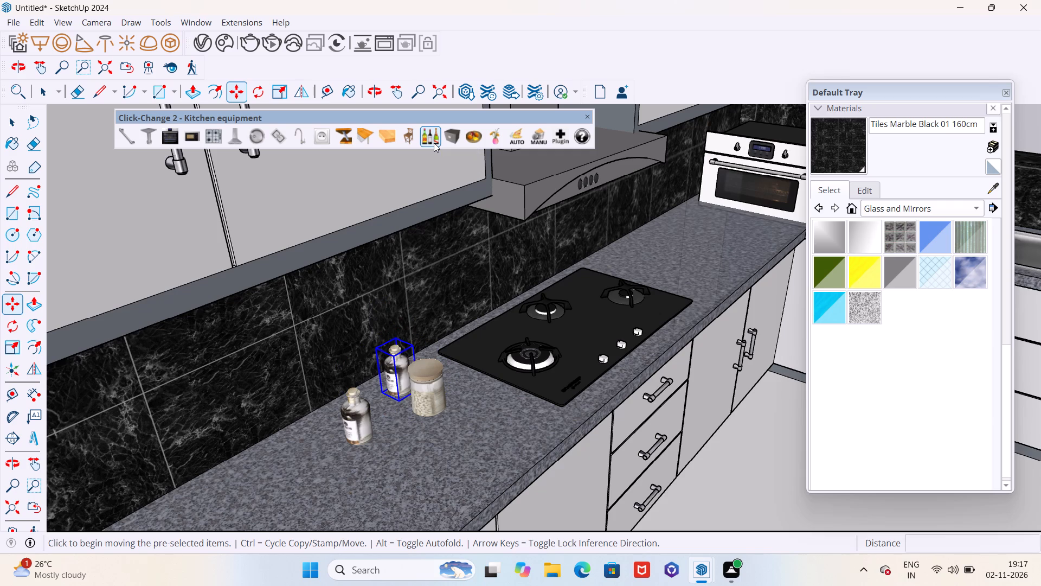
left_click(434, 143)
left_click(434, 143)
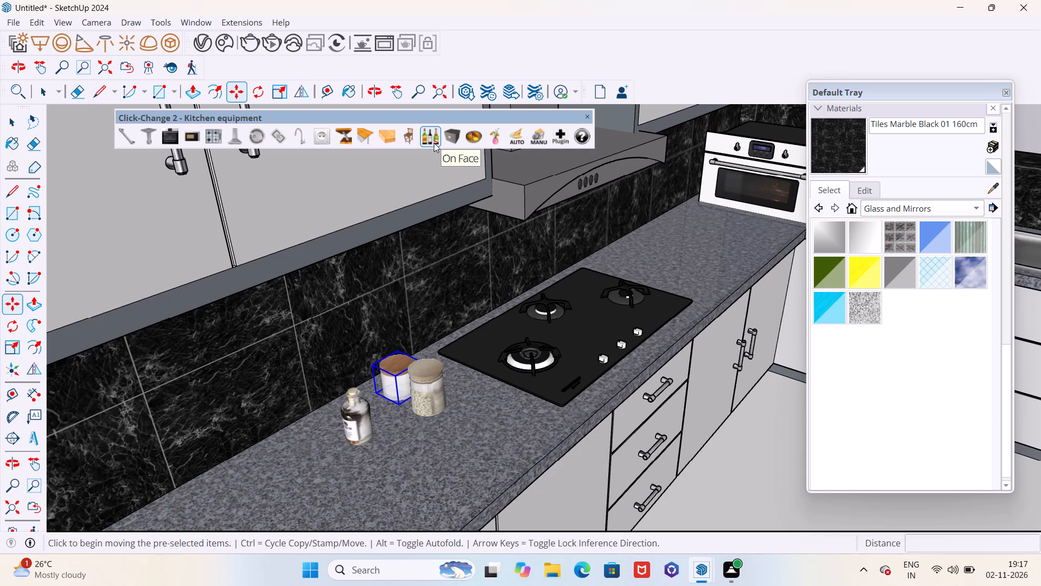
key("Escape")
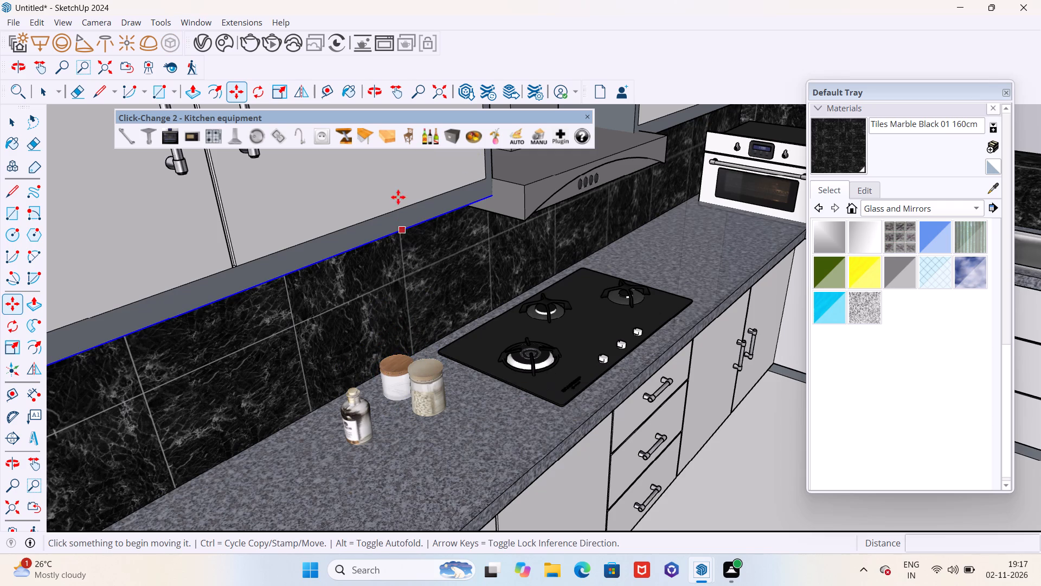
Insert a wine bottle at the backsplash near the corked bottle and move it about 7 7/16" onto the countertop.
left_click(432, 141)
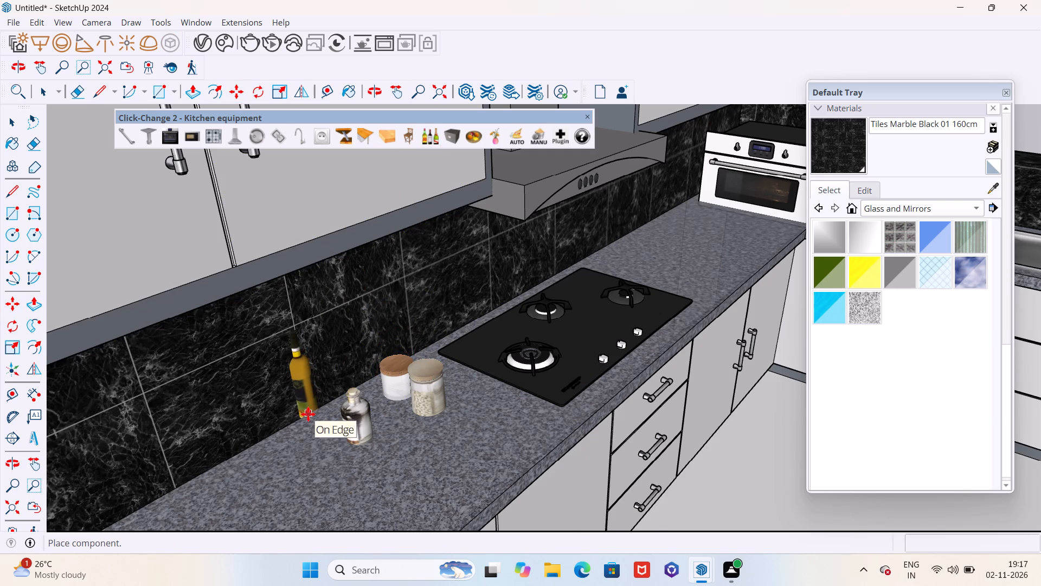
left_click(308, 414)
left_click(321, 463)
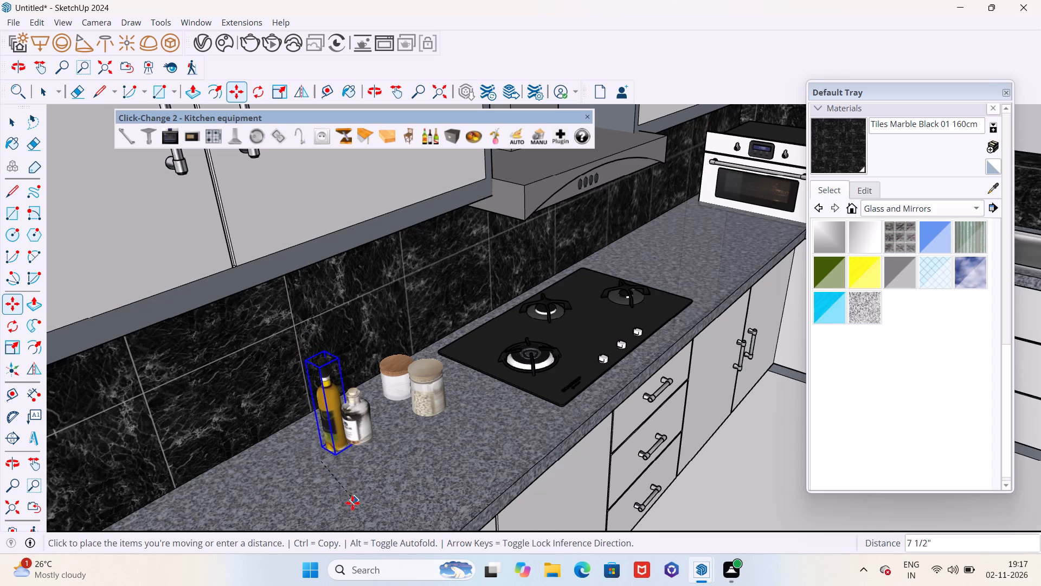
left_click(339, 508)
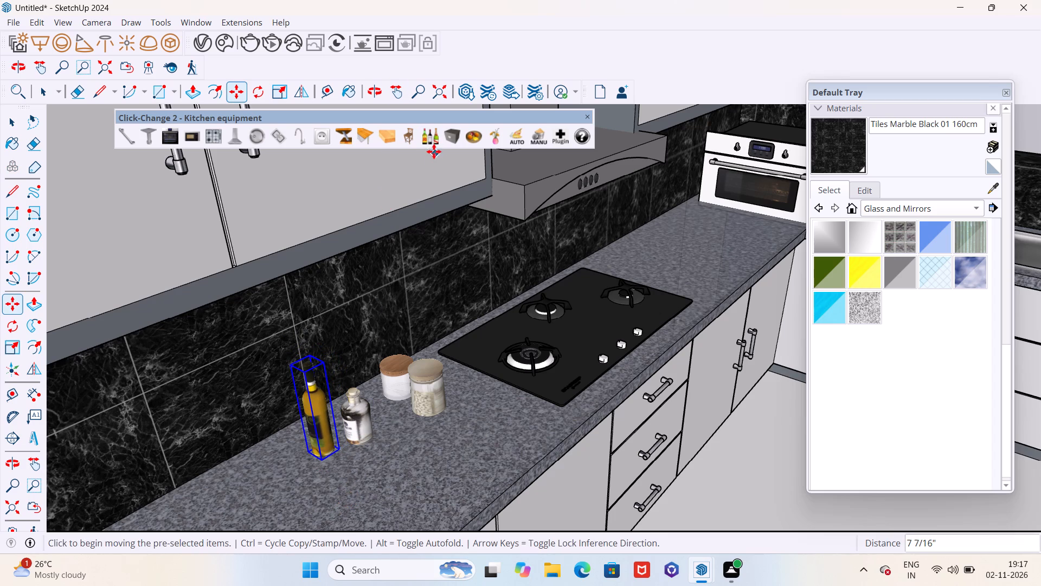
Swap the new wine bottle beside the corked bottle for the white lidded pot.
left_click(433, 145)
triple_click(433, 145)
triple_click(433, 145)
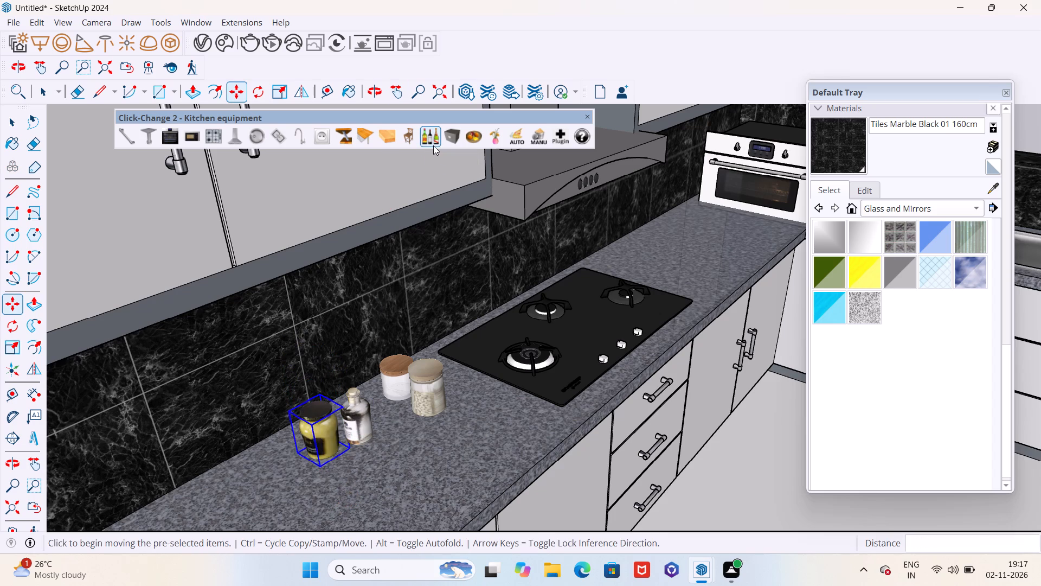
double_click(433, 145)
left_click(433, 145)
left_click(433, 145)
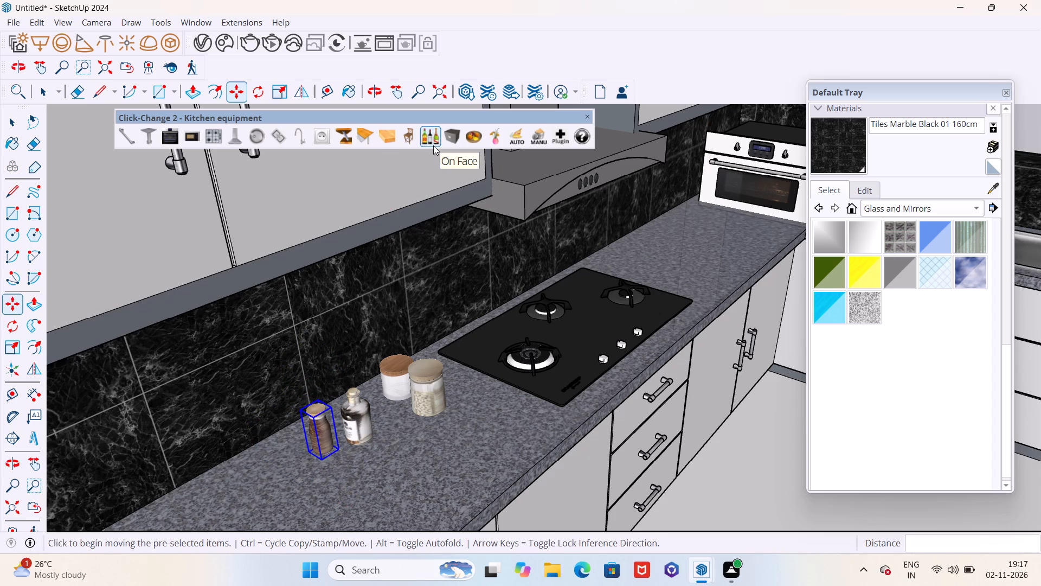
left_click(433, 145)
left_click(433, 145)
left_click(433, 145)
left_click(433, 145)
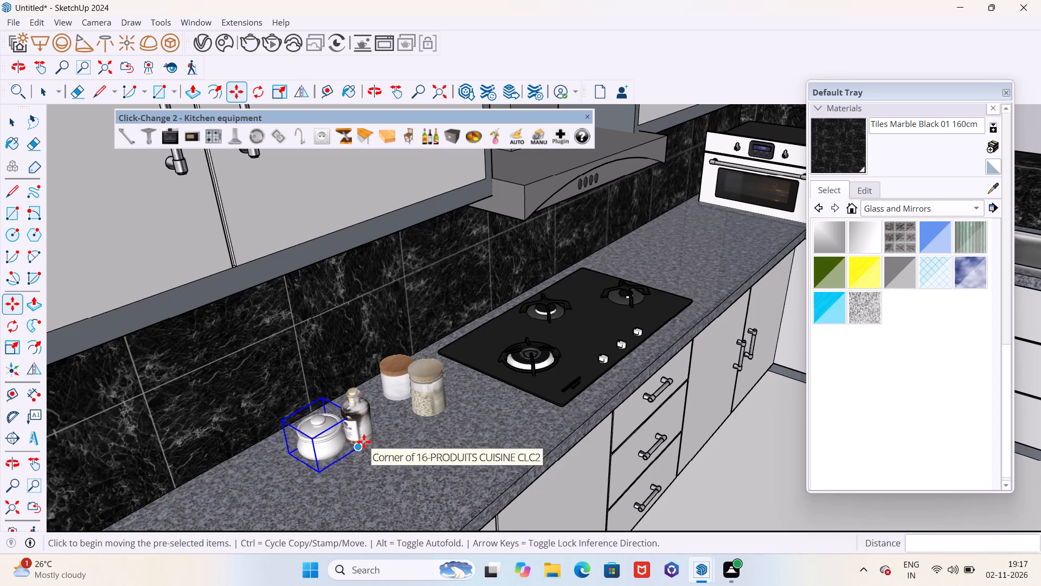
key("Escape")
Insert another wine bottle at the backsplash beyond the white lidded pot and move it about 10" onto the countertop.
left_click(430, 142)
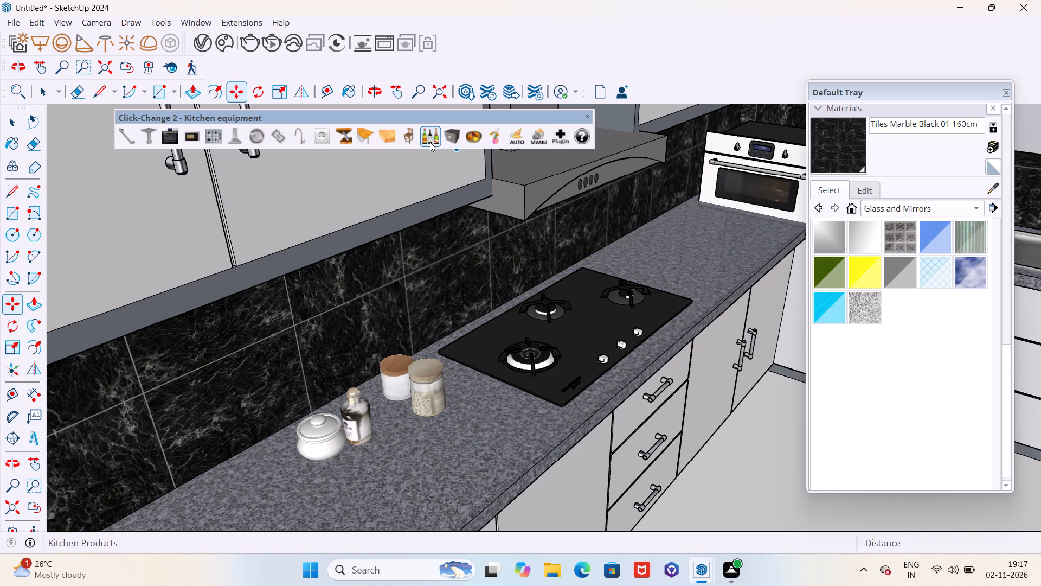
scroll(480, 282, "down", 3)
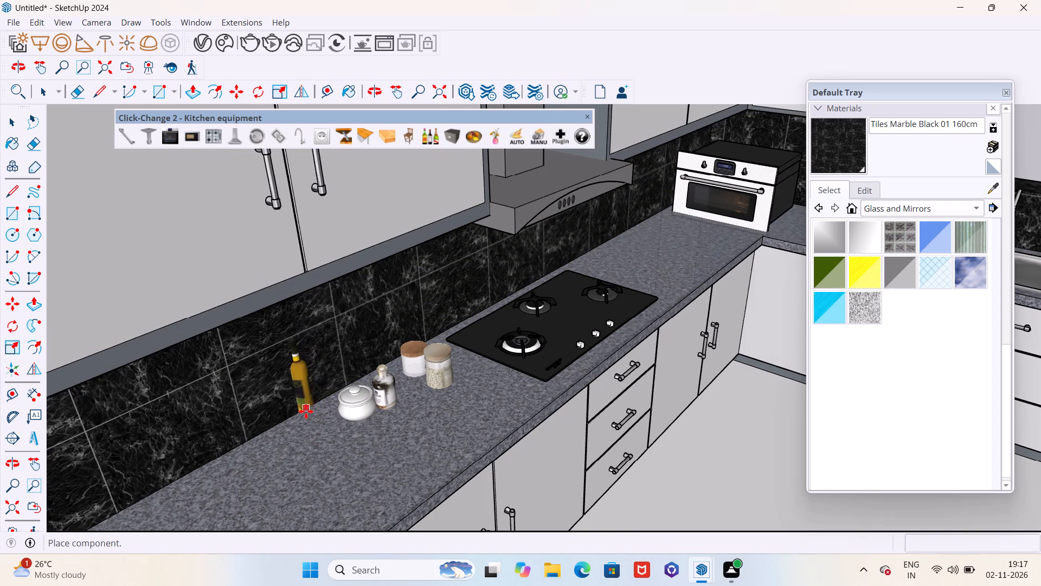
left_click(306, 411)
left_click(314, 447)
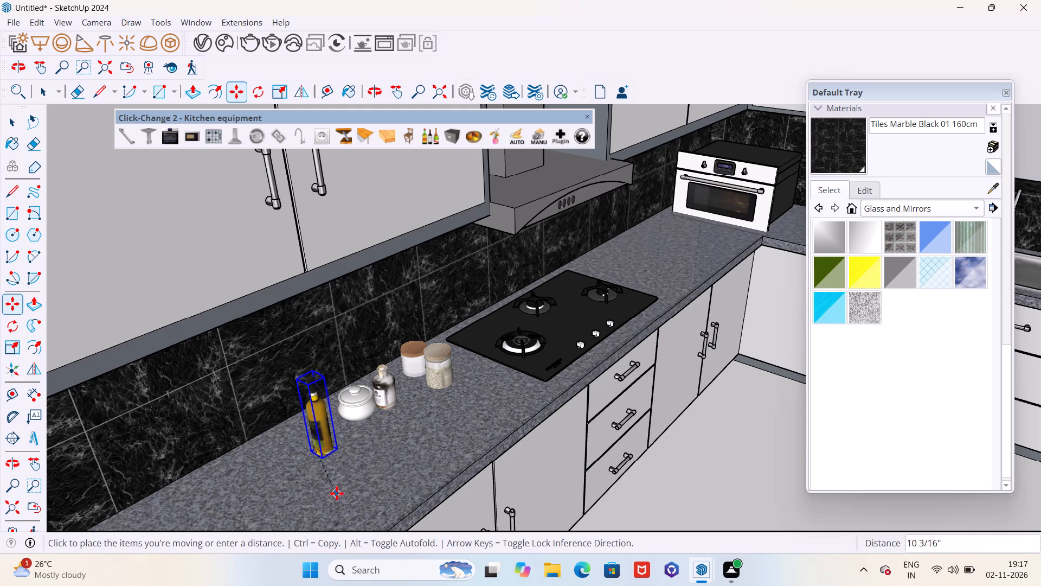
left_click(338, 489)
Swap the wine bottle beside the white lidded pot for the large patterned bowl.
triple_click(429, 143)
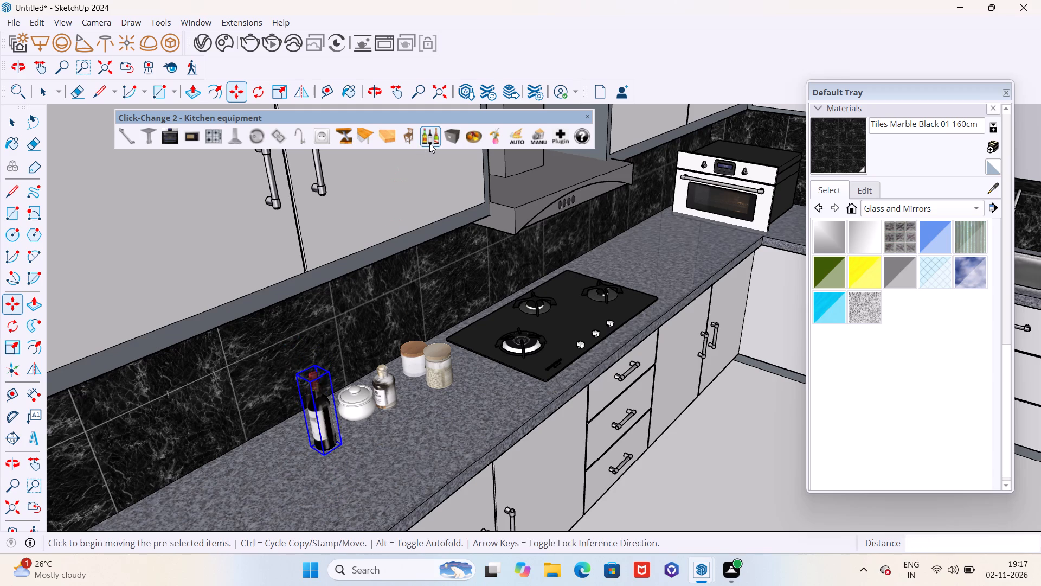
triple_click(429, 143)
left_click(429, 143)
left_click(429, 143)
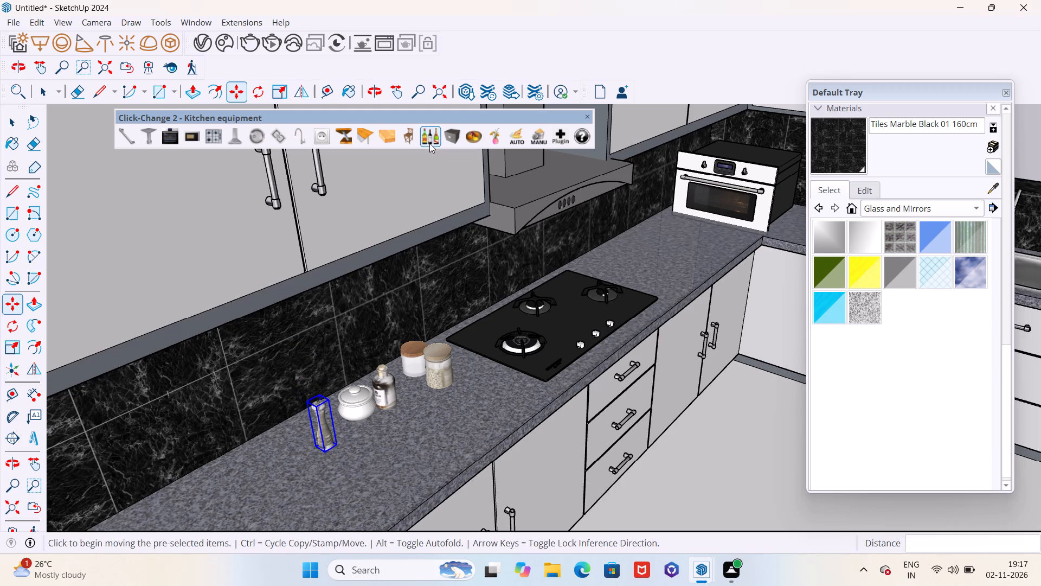
left_click(429, 143)
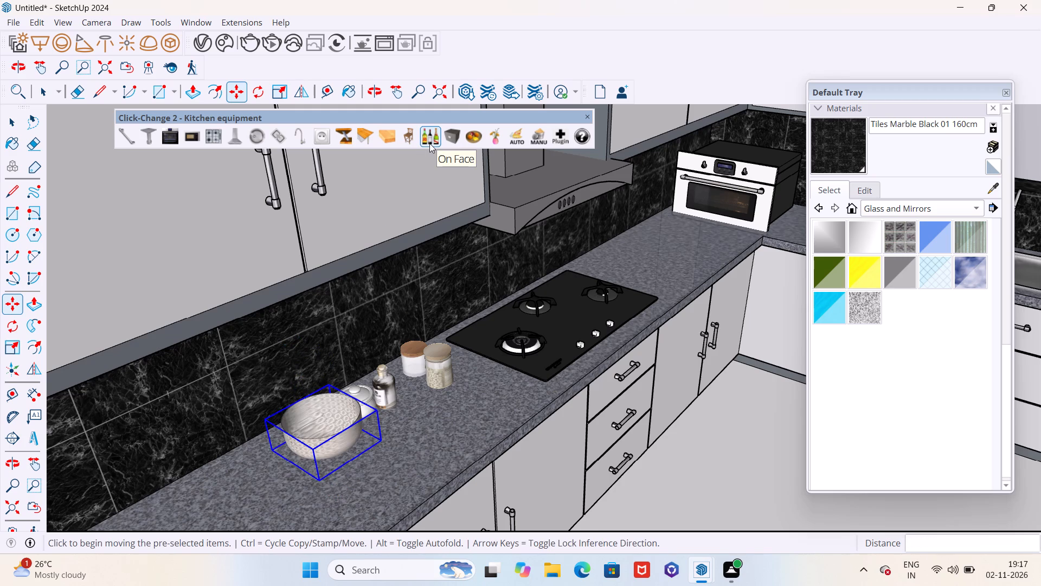
key("Escape")
Insert another wine bottle at the backsplash beyond the patterned bowl and move it about 8 7/16" onto the countertop.
left_click(428, 139)
scroll(461, 143, "down", 5)
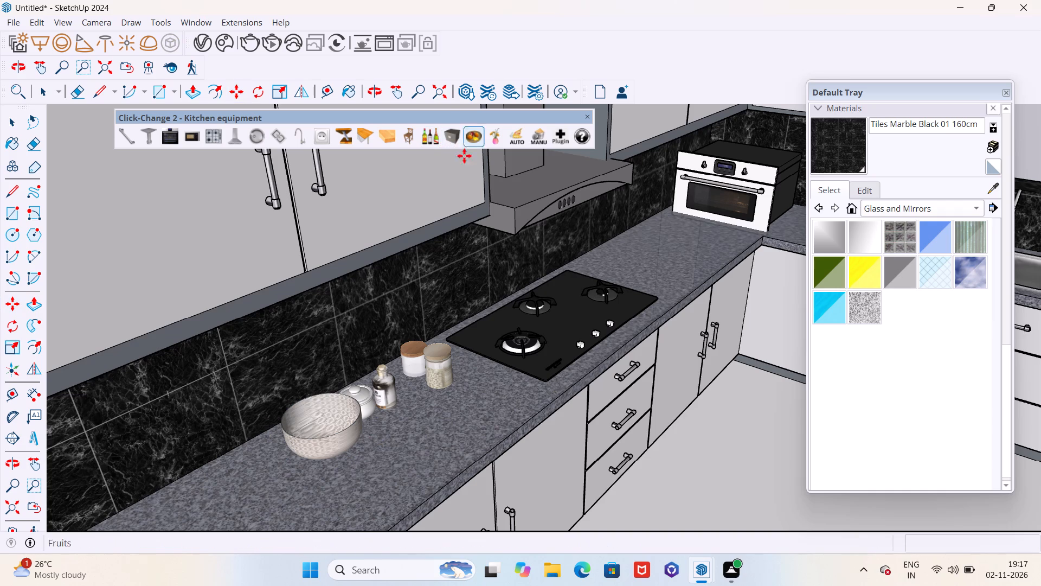
left_click(240, 444)
scroll(309, 352, "down", 5)
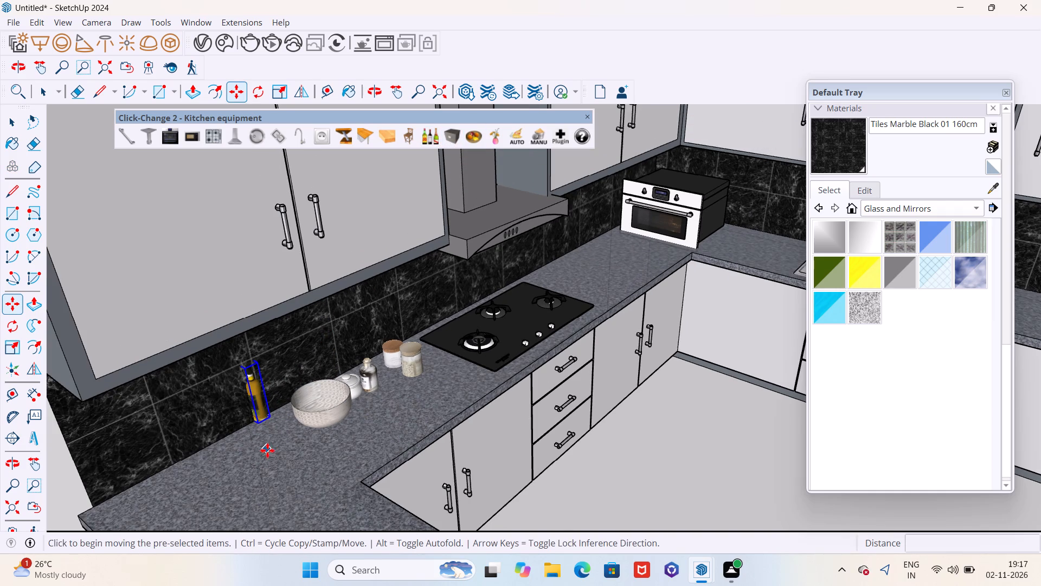
left_click(267, 450)
left_click(283, 480)
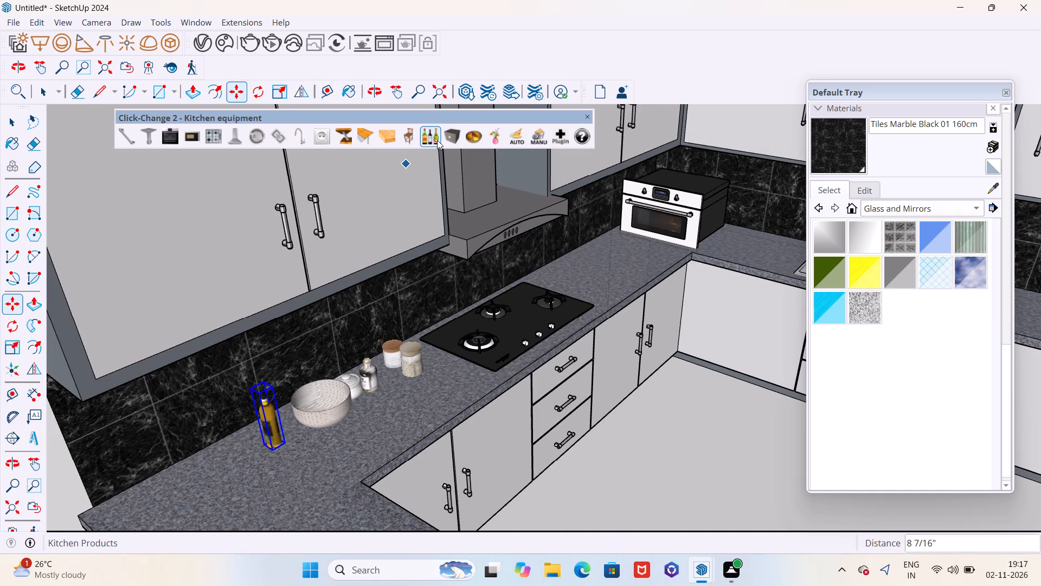
Swap the wine bottle beside the patterned bowl for the small stemmed glass.
triple_click(436, 139)
triple_click(436, 139)
triple_click(436, 139)
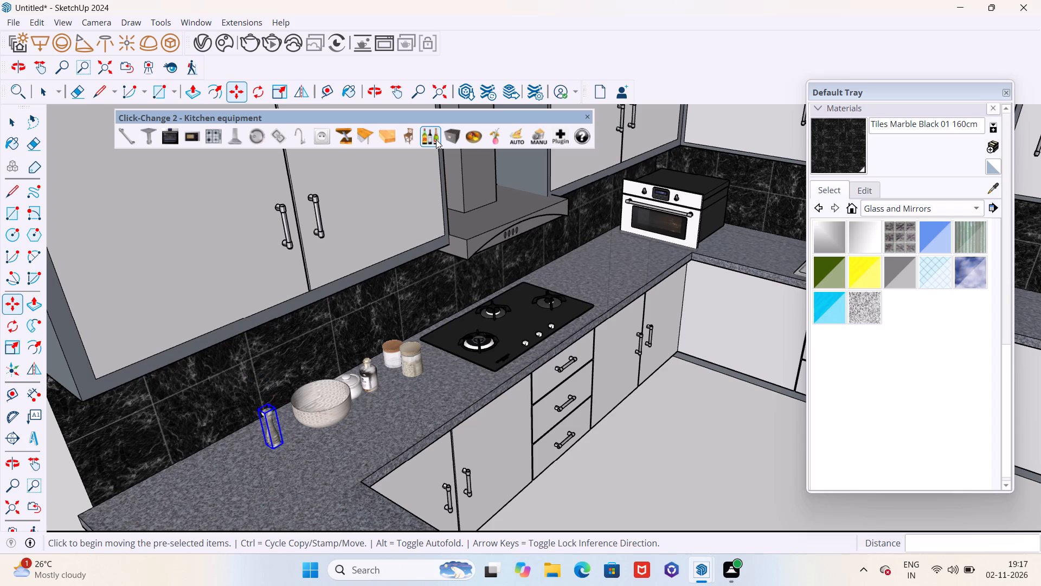
left_click(436, 139)
triple_click(436, 139)
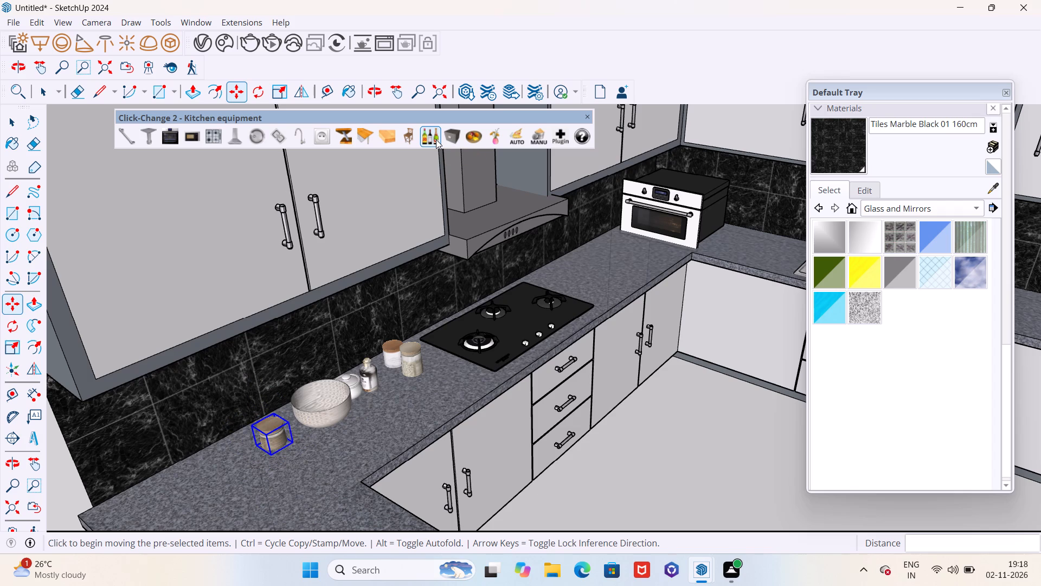
double_click(436, 139)
left_click(436, 139)
left_click(436, 139)
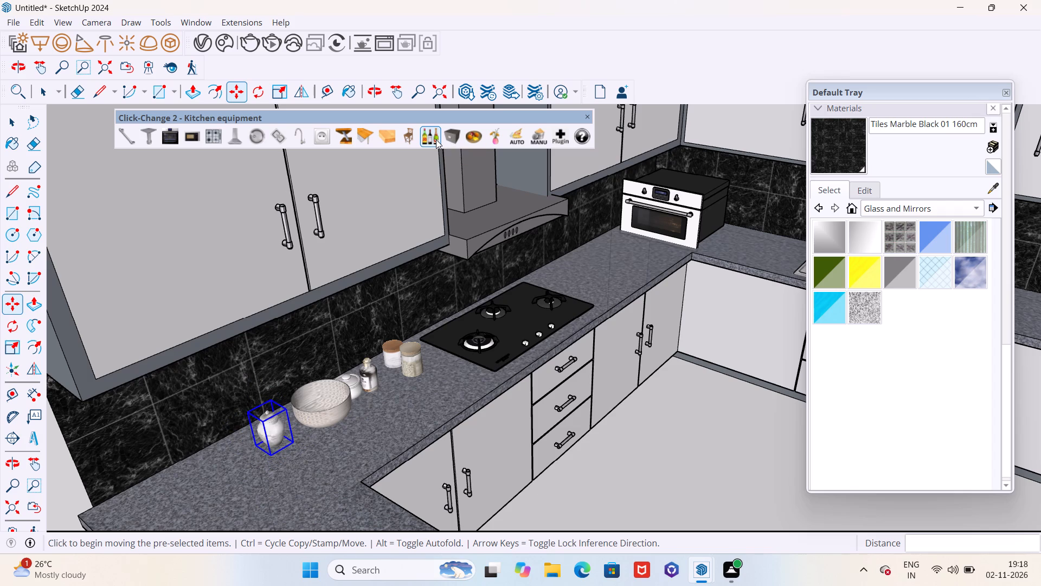
left_click(436, 139)
left_click(436, 139)
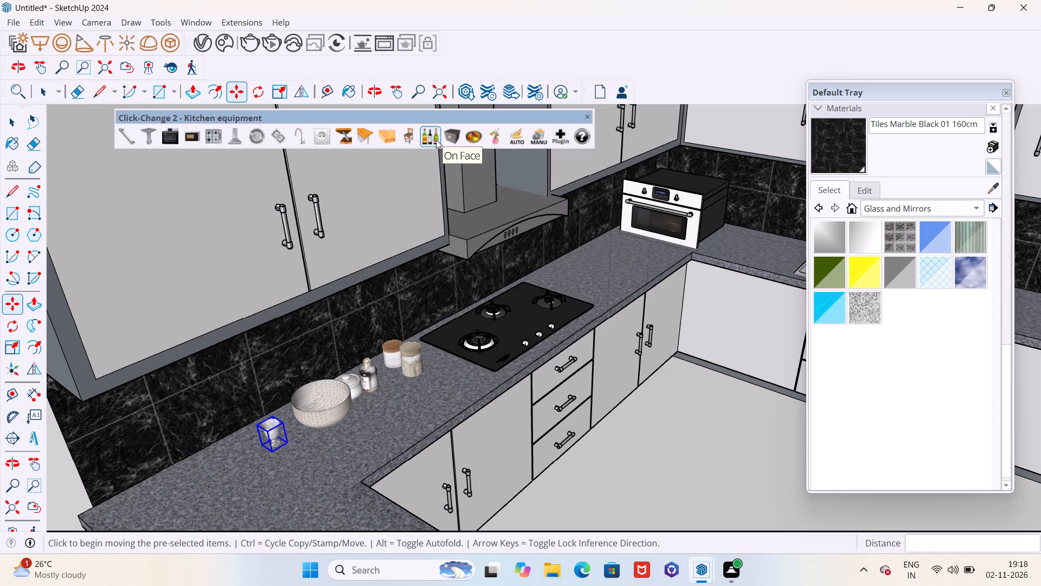
key("Escape")
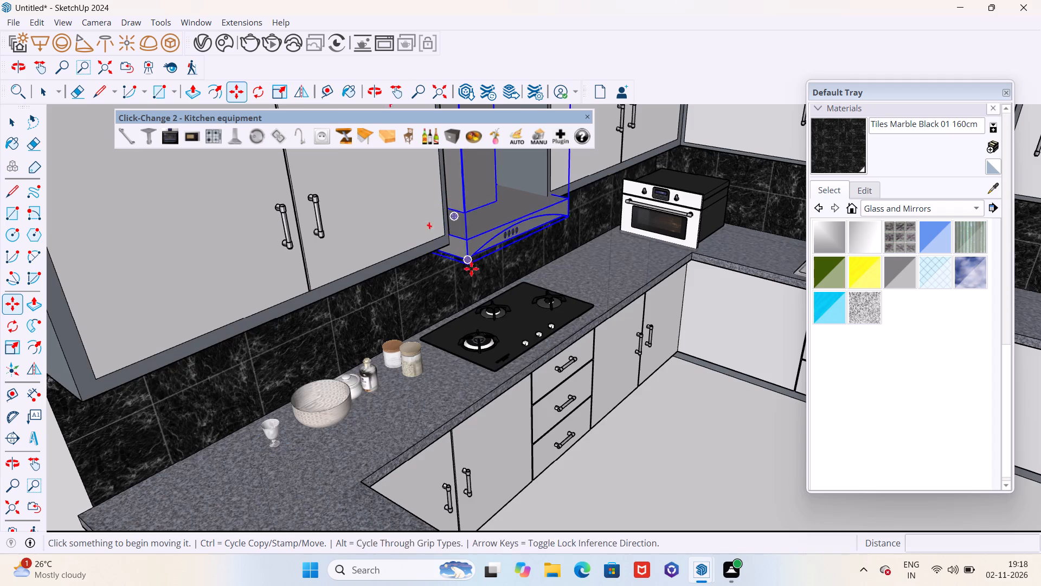
Move the glass storage jar about 4' 11 7/16" past the hob to the backsplash on the oven side.
scroll(474, 290, "down", 4)
scroll(410, 391, "up", 8)
middle_click_drag(427, 359, 369, 364)
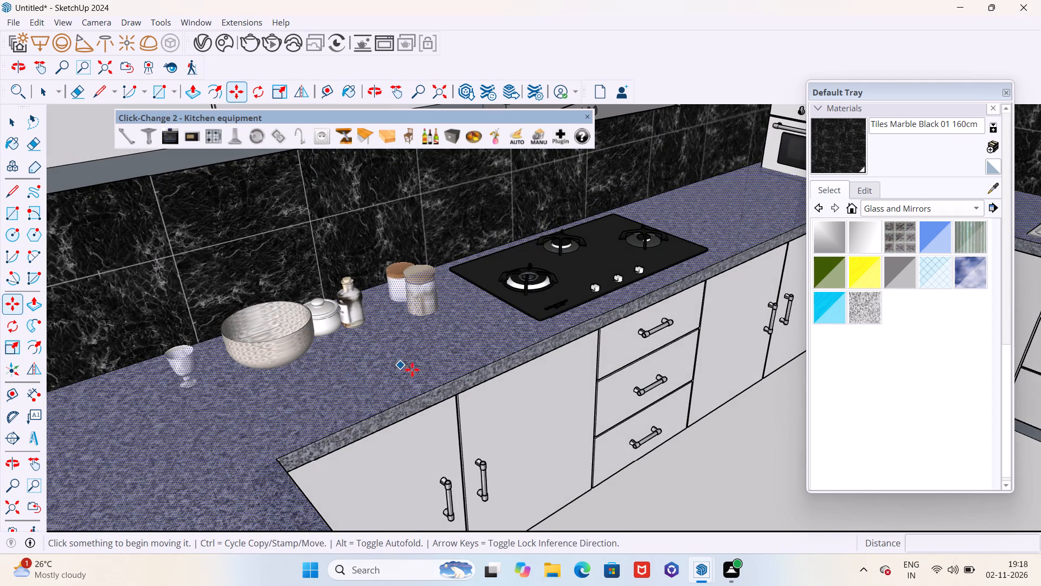
key("space")
scroll(452, 409, "down", 5)
left_click(433, 330)
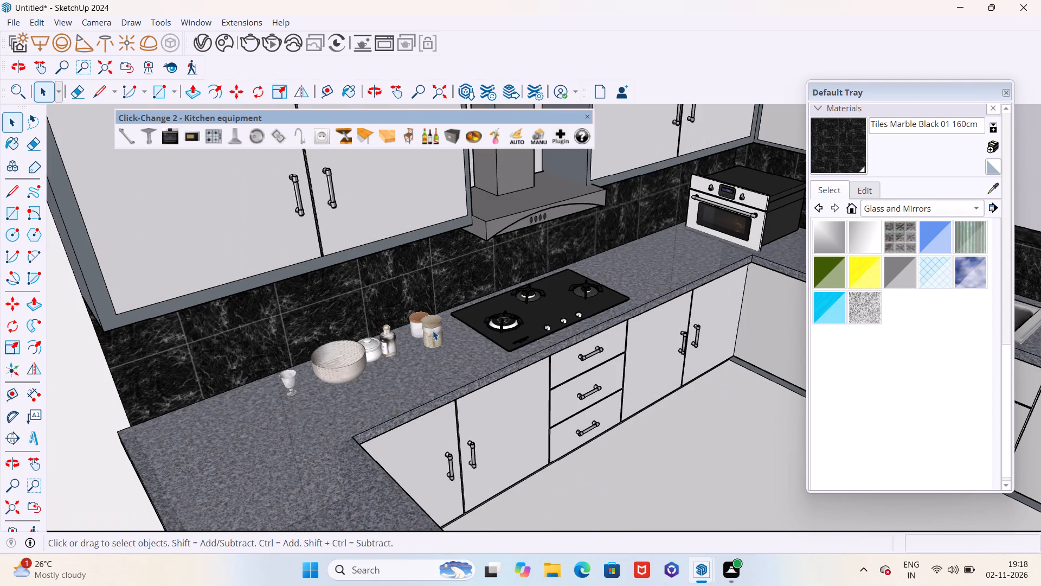
key("m")
scroll(437, 355, "up", 6)
left_click(435, 345)
scroll(432, 346, "down", 12)
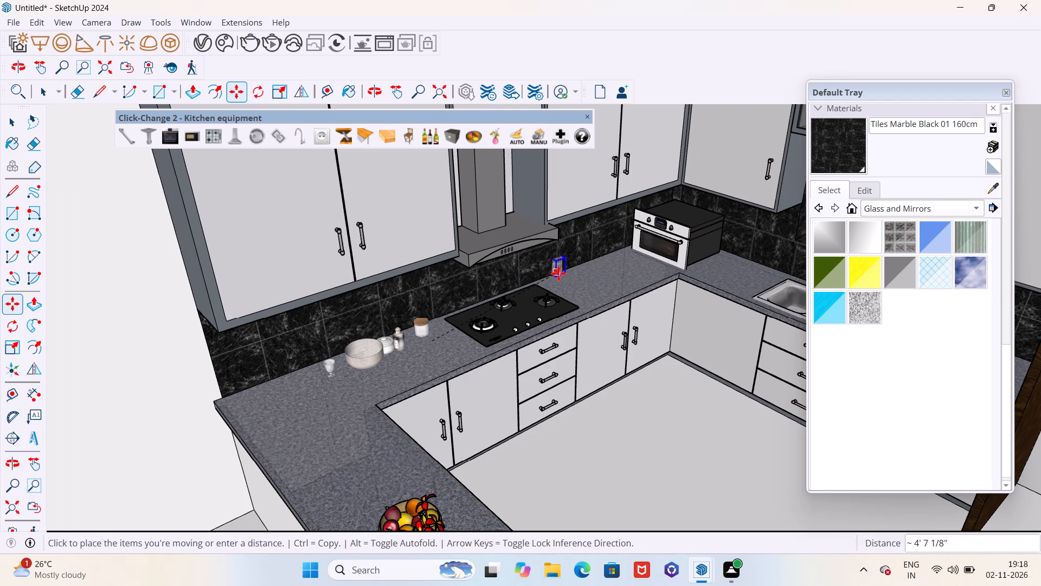
scroll(568, 277, "up", 7)
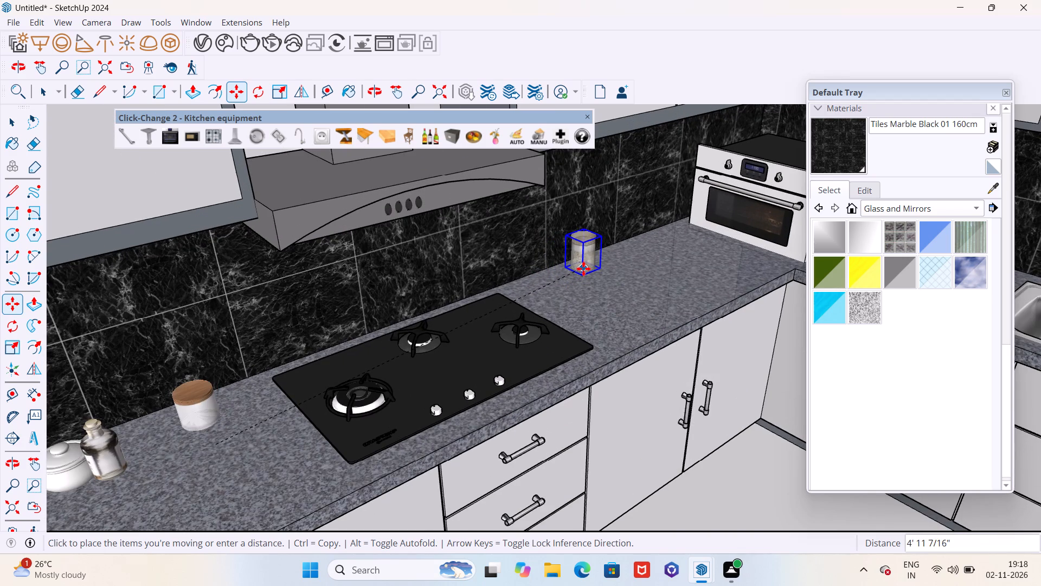
left_click(583, 269)
Move the white canister with the brown wooden lid about 5' 6" past the hob, next to the glass jar.
scroll(645, 247, "down", 5)
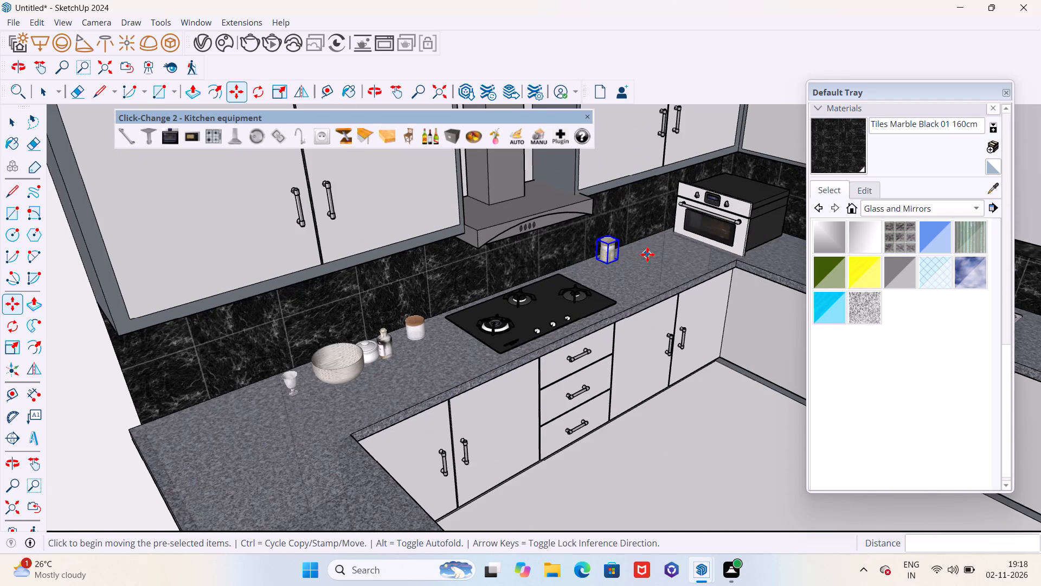
middle_click_drag(639, 262, 544, 312)
scroll(417, 321, "up", 9)
scroll(428, 319, "down", 4)
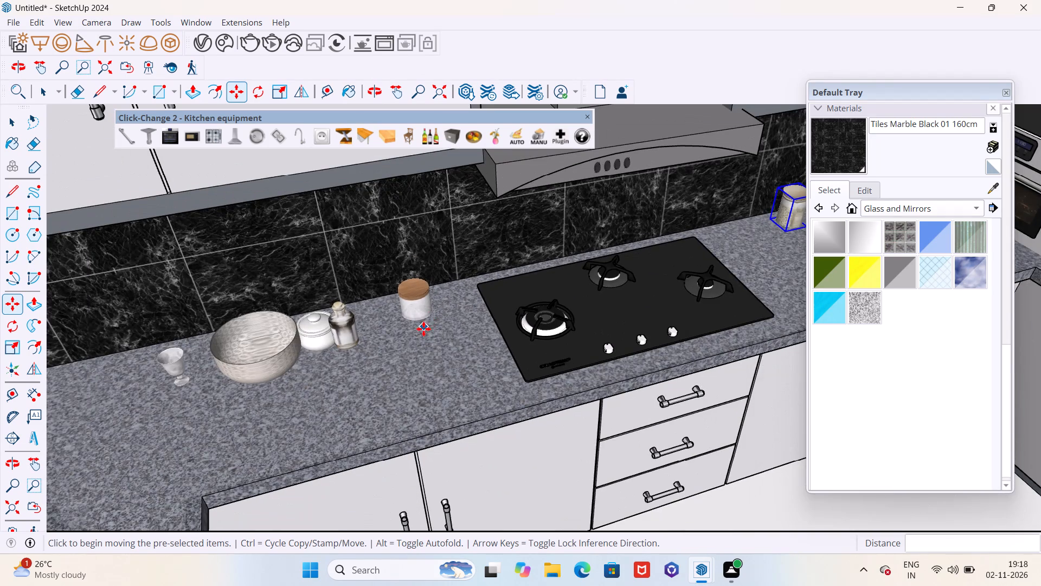
scroll(356, 340, "up", 2)
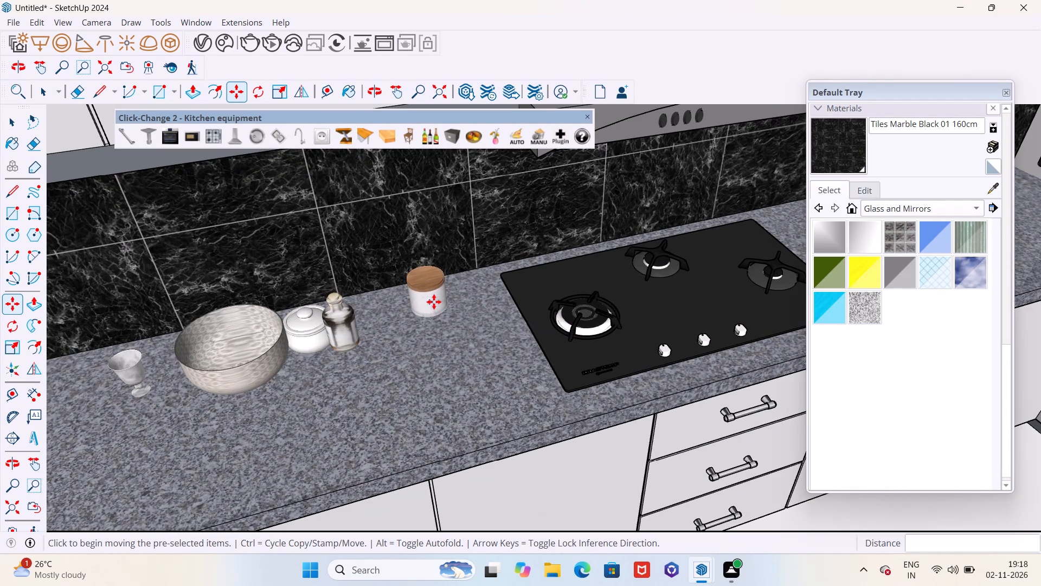
key("space")
left_click(431, 286)
key("m")
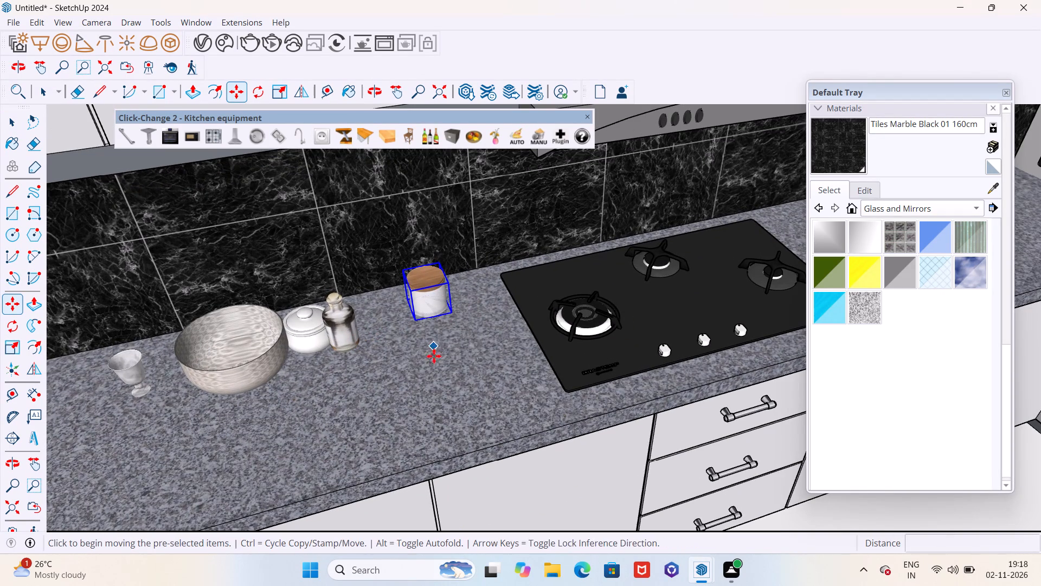
scroll(435, 327, "up", 7)
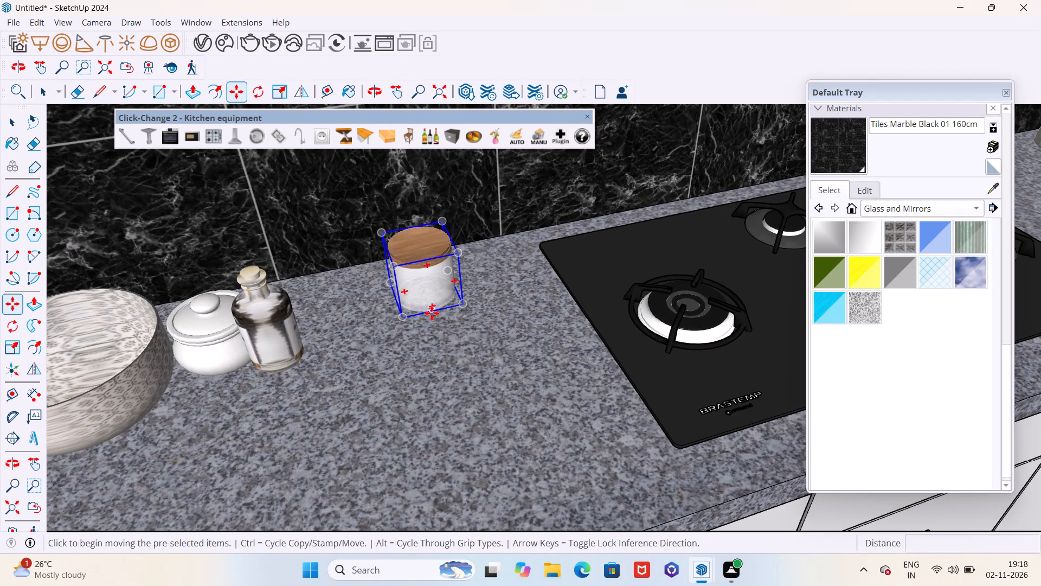
left_click(432, 313)
scroll(406, 326, "down", 16)
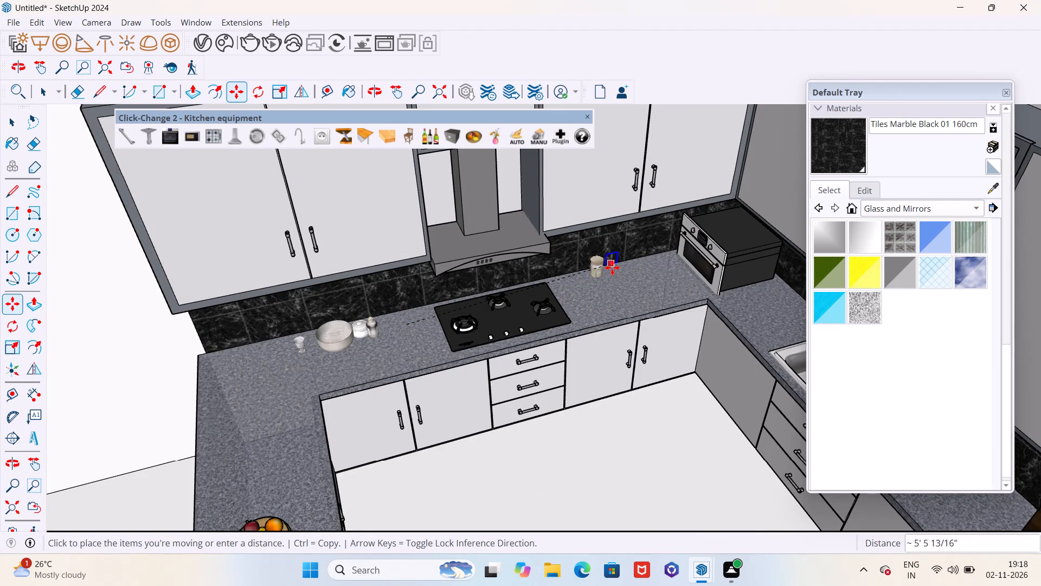
left_click(615, 272)
Nudge the white canister slightly closer to the backsplash beside the glass jar.
middle_click_drag(631, 276, 608, 299)
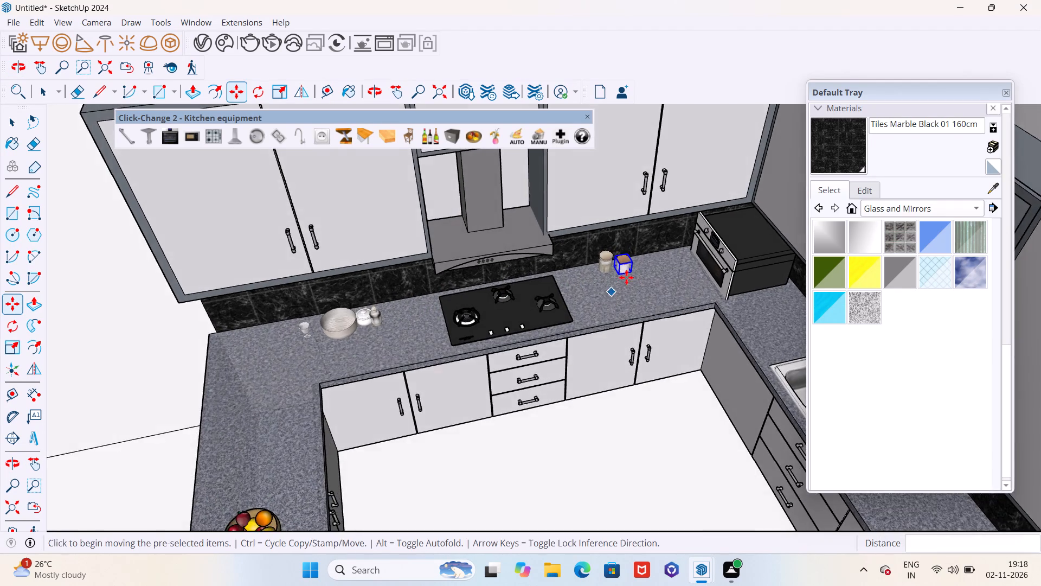
scroll(664, 249, "up", 10)
left_click(636, 299)
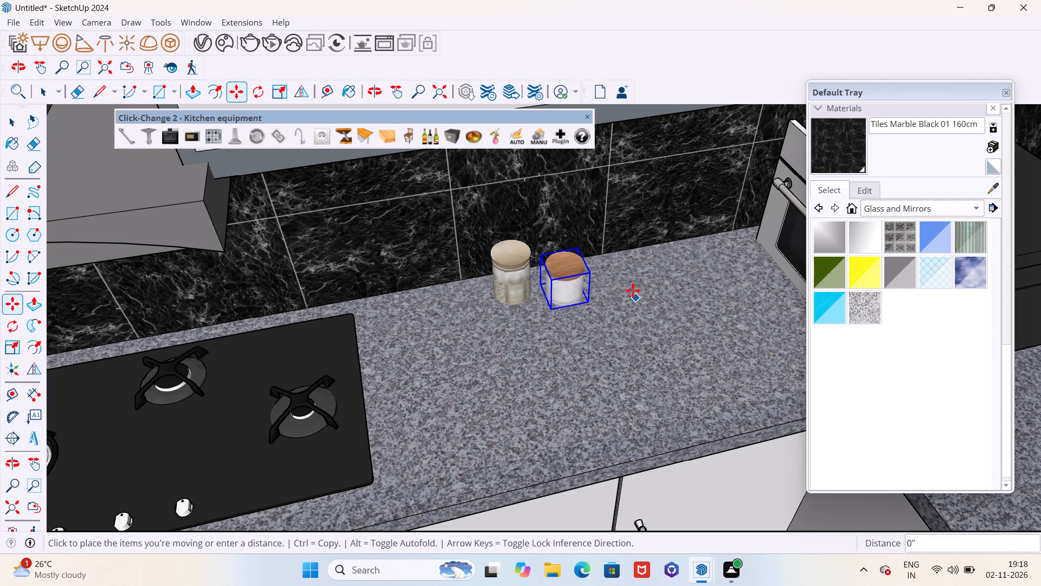
left_click(632, 285)
Move the white lidded pot about 4' 7 3/4" from beside the patterned bowl to the peninsula counter, next to the fruit bowl.
scroll(652, 303, "down", 10)
middle_click_drag(624, 326, 642, 302)
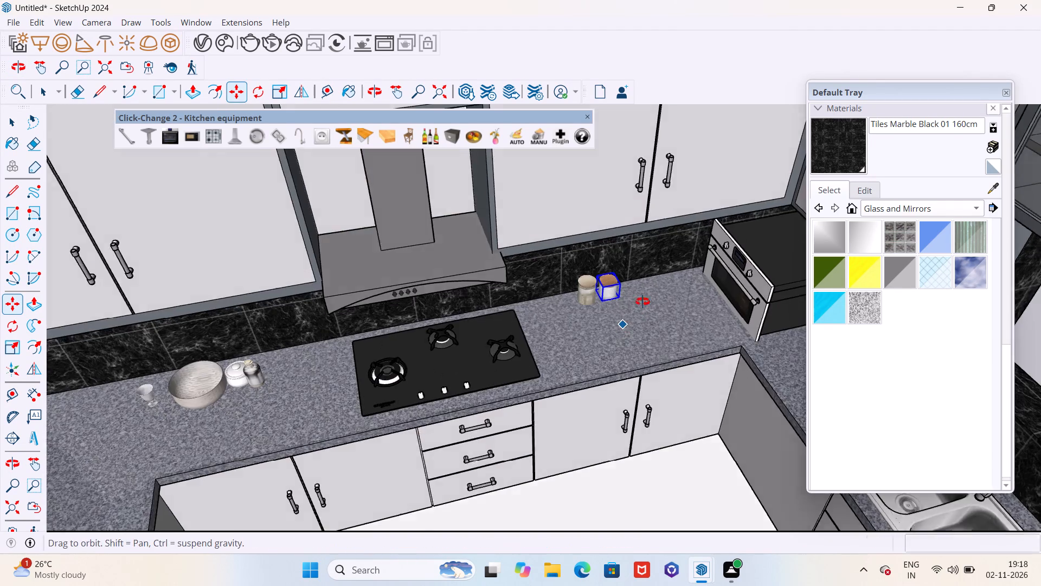
middle_click_drag(642, 302, 661, 282)
scroll(667, 282, "up", 1)
scroll(668, 281, "down", 6)
scroll(450, 377, "up", 5)
scroll(417, 355, "down", 1)
scroll(417, 355, "up", 5)
key("space")
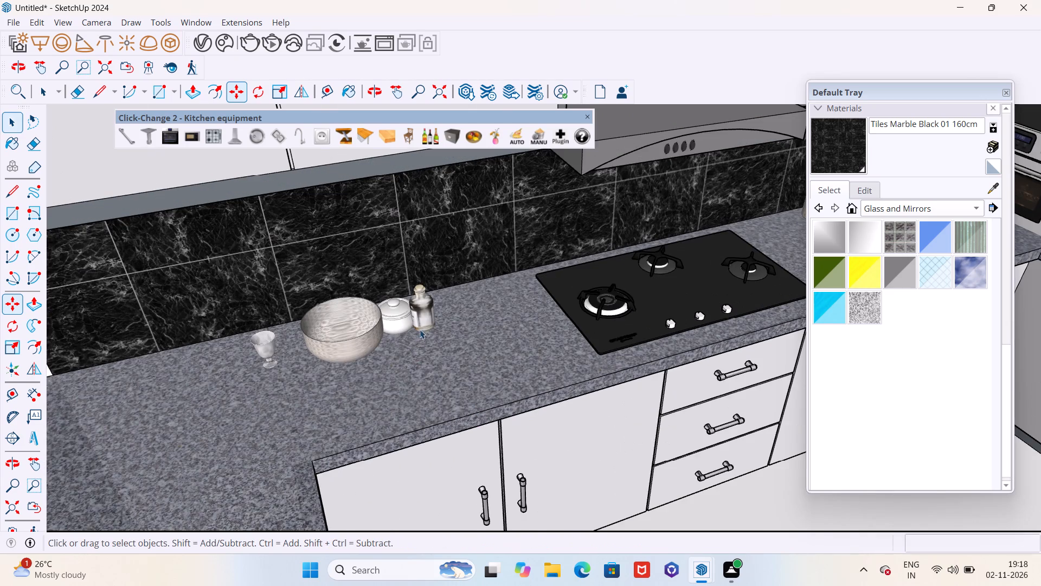
scroll(422, 323, "up", 4)
left_click(397, 326)
scroll(411, 327, "down", 6)
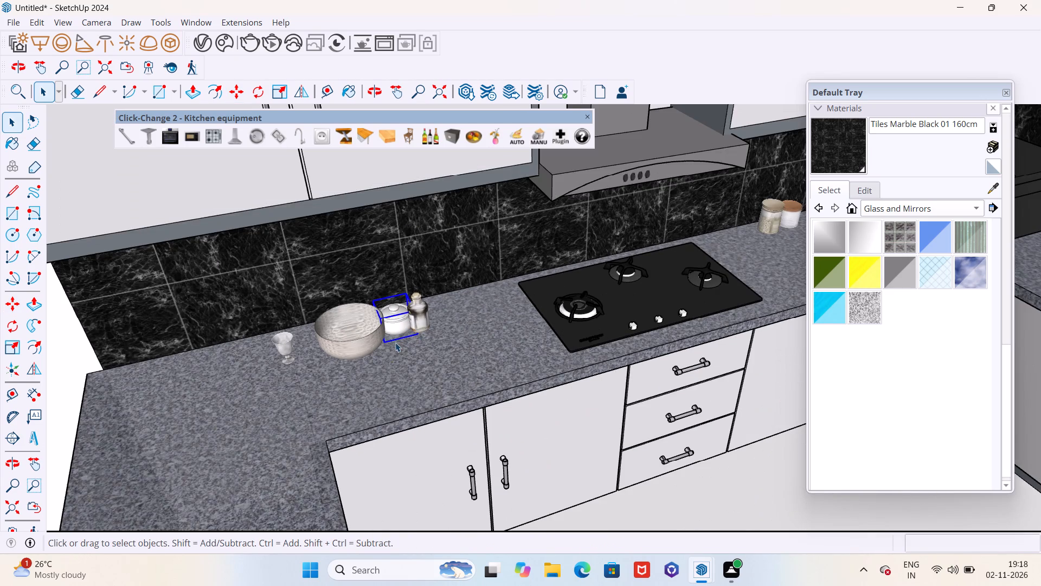
middle_click_drag(395, 342, 432, 341)
key("m")
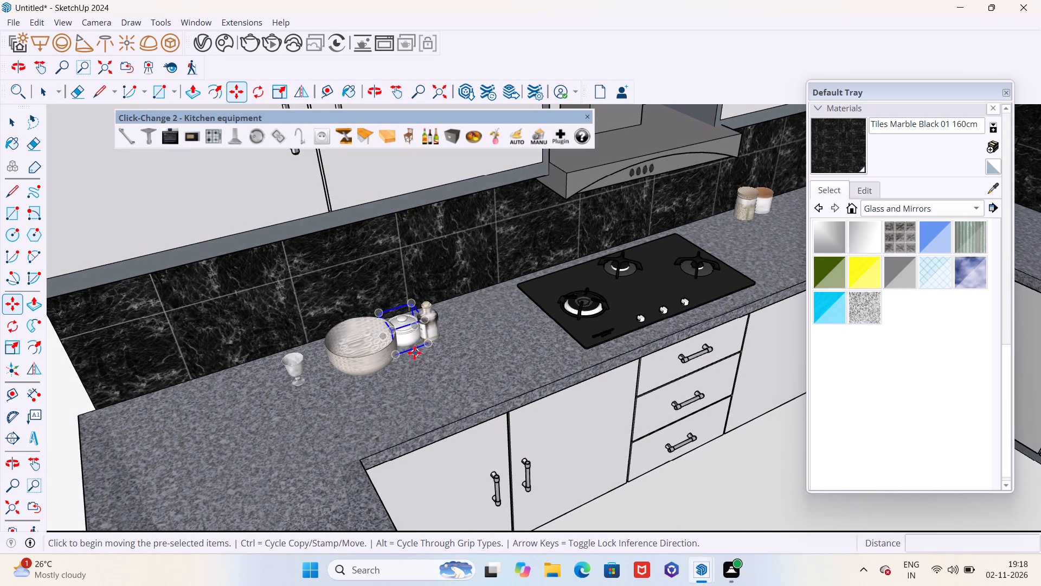
left_click(408, 347)
scroll(442, 339, "down", 17)
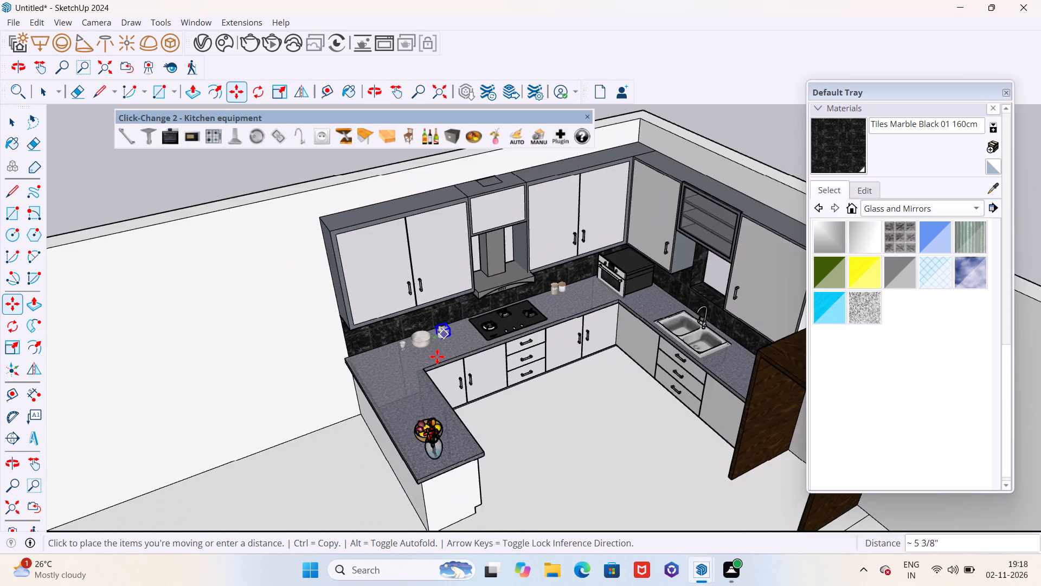
middle_click_drag(404, 403, 520, 402)
scroll(466, 464, "up", 16)
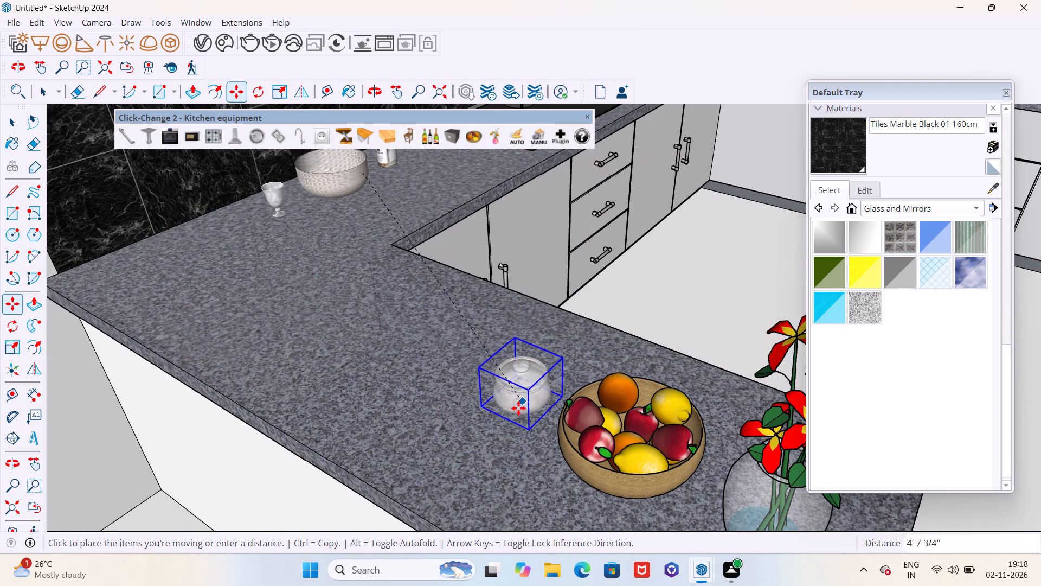
left_click(516, 411)
scroll(426, 393, "down", 4)
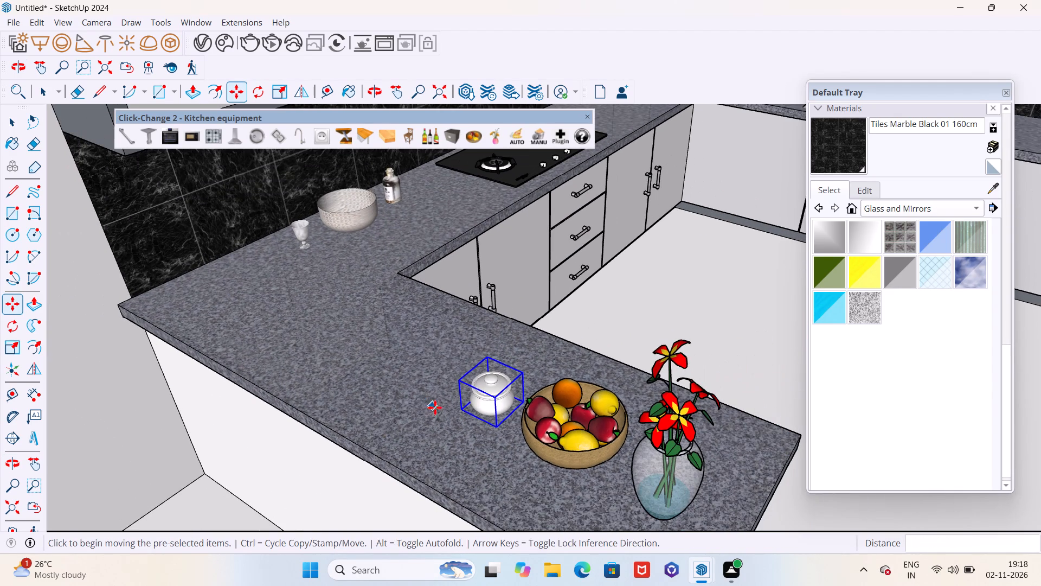
key("grave")
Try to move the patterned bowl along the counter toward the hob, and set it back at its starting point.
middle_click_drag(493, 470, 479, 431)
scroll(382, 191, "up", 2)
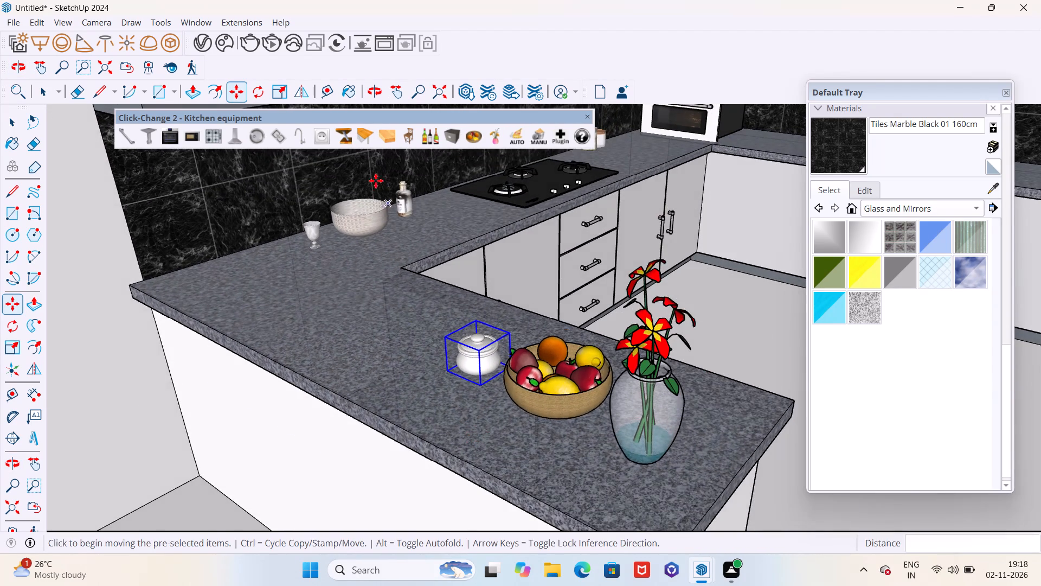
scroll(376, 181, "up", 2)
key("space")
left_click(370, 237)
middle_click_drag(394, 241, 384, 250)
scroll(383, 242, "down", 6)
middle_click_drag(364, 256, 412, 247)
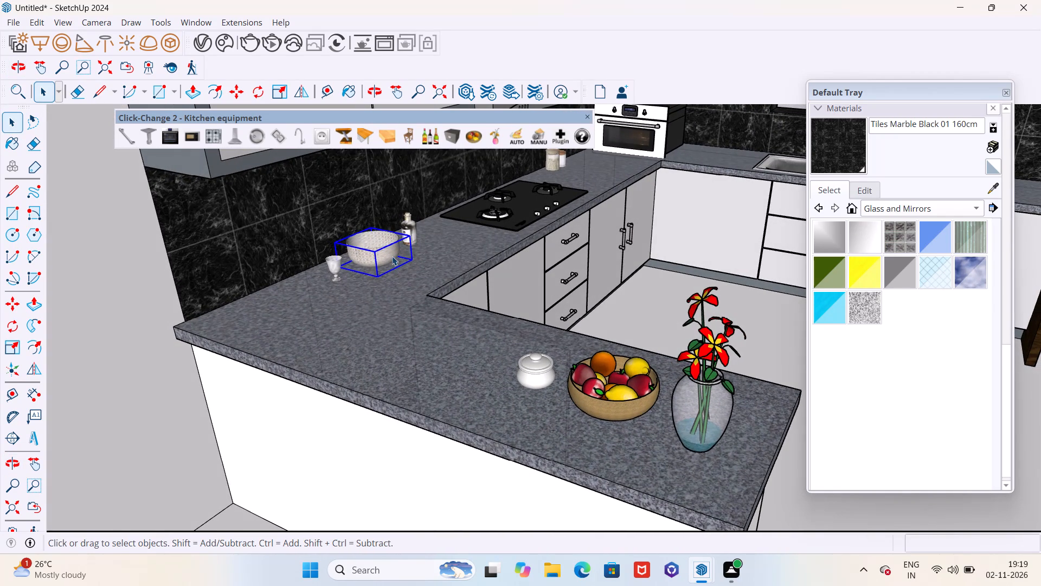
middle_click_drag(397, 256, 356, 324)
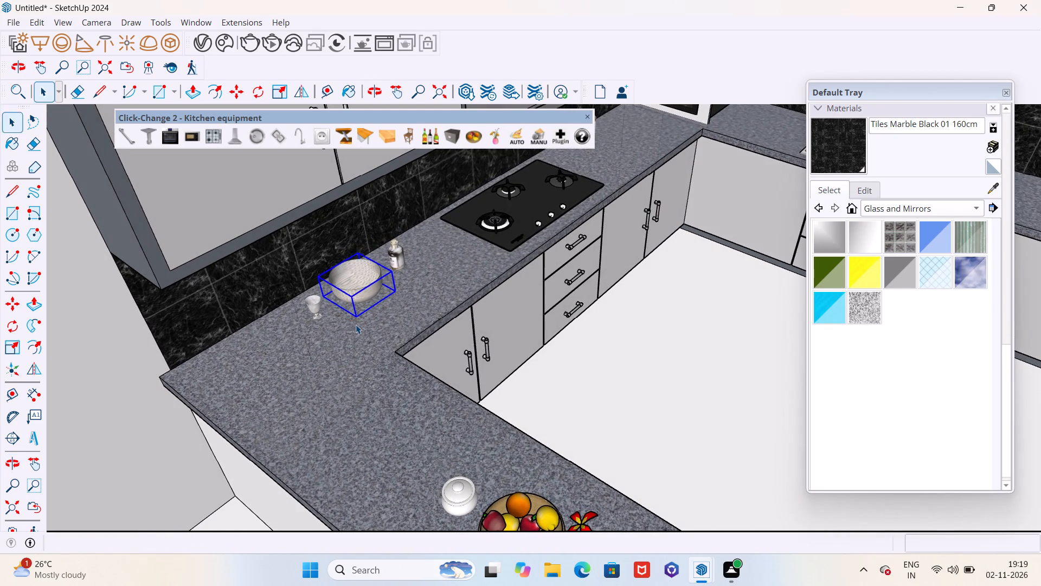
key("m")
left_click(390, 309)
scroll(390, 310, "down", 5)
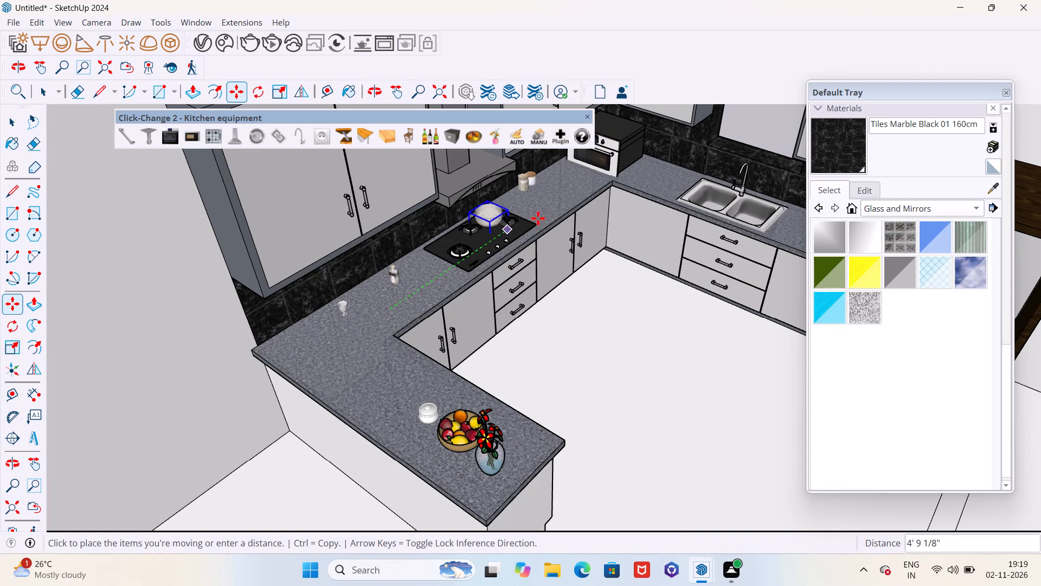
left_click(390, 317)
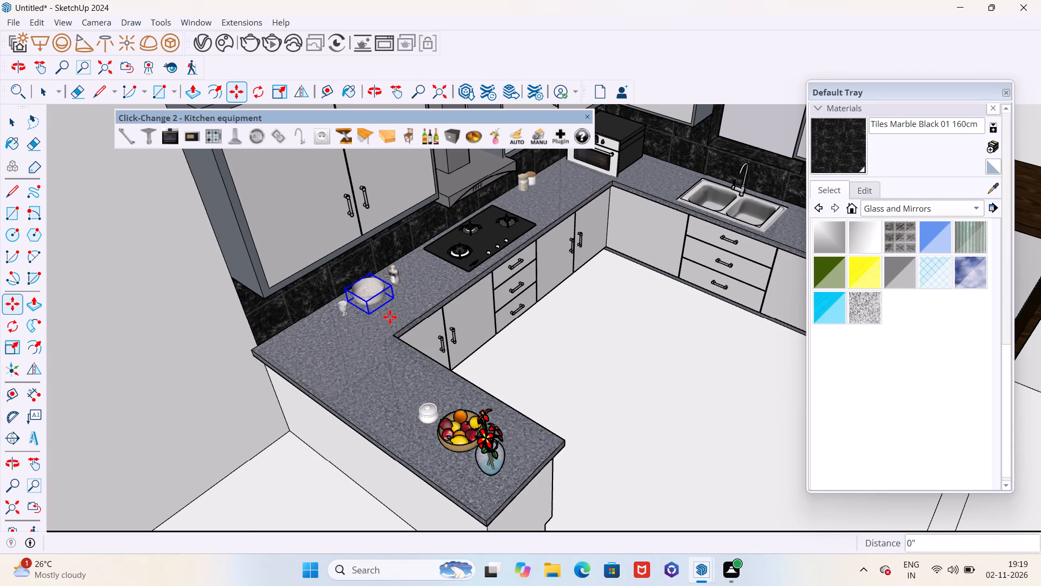
Move the small glass bottle about 6' 3" along the counter past the hob, beside the wooden-lidded white canister.
middle_click_drag(389, 322, 329, 331)
scroll(417, 264, "up", 3)
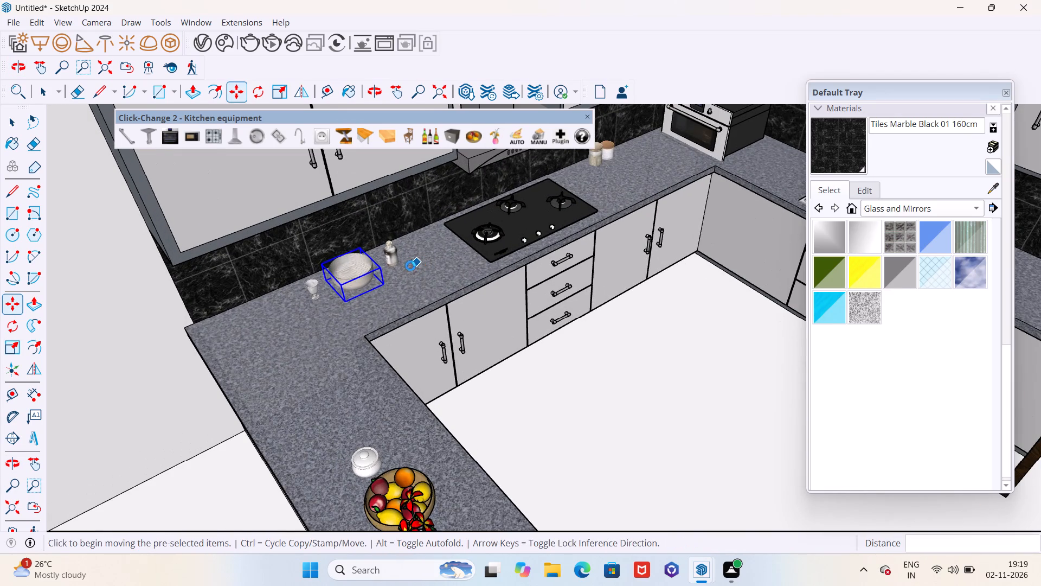
scroll(391, 250, "up", 4)
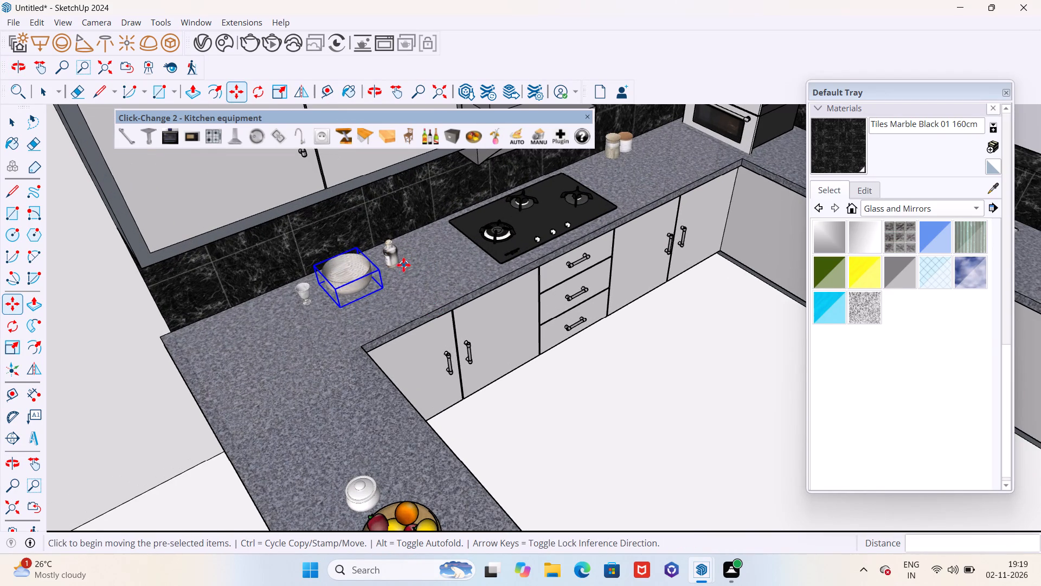
key("space")
left_click(392, 257)
middle_click_drag(413, 286, 381, 283)
key("m")
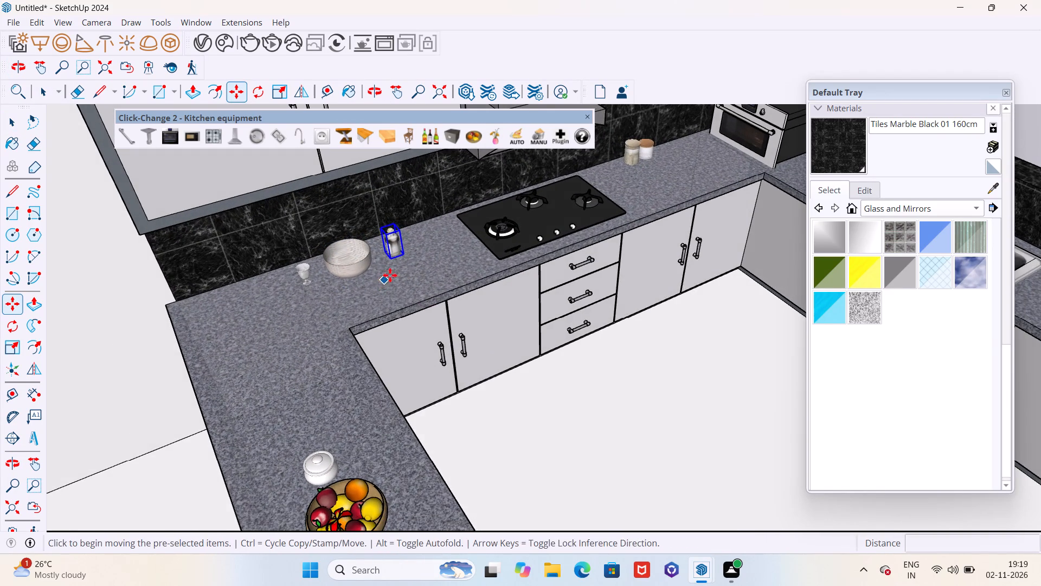
scroll(392, 271, "up", 4)
left_click(397, 265)
scroll(400, 263, "down", 5)
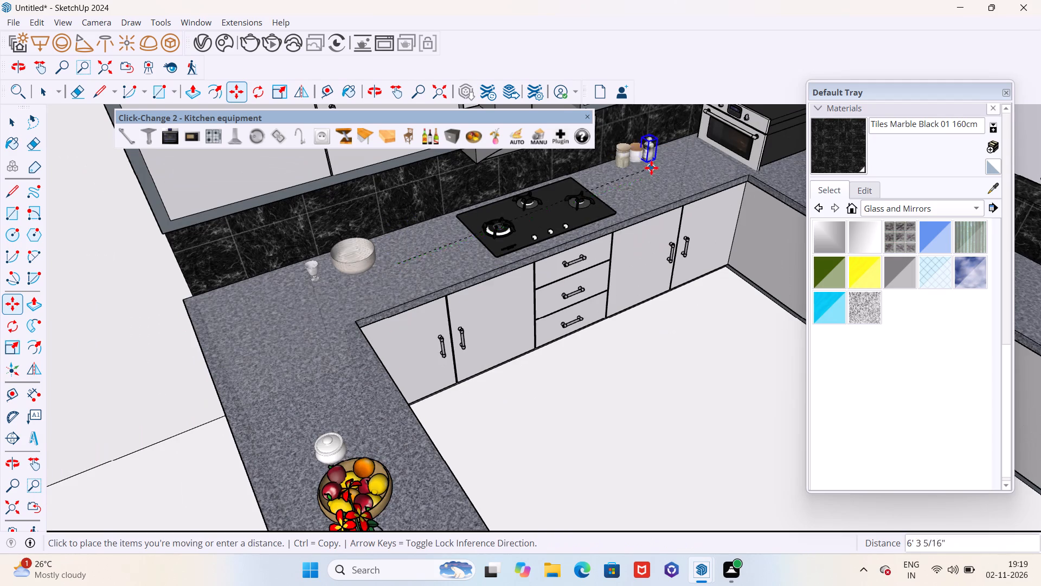
left_click(643, 174)
Shift the small glass bottle about 4 7/8" along the green axis toward the oven, away from the white canister.
middle_click_drag(628, 208, 660, 149)
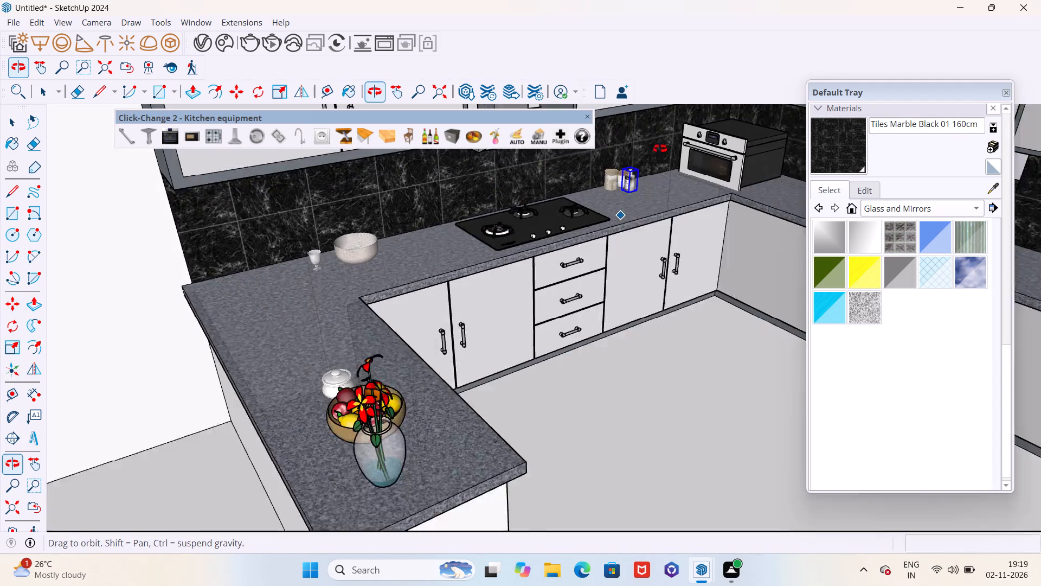
middle_click_drag(660, 149, 760, 117)
scroll(544, 182, "up", 14)
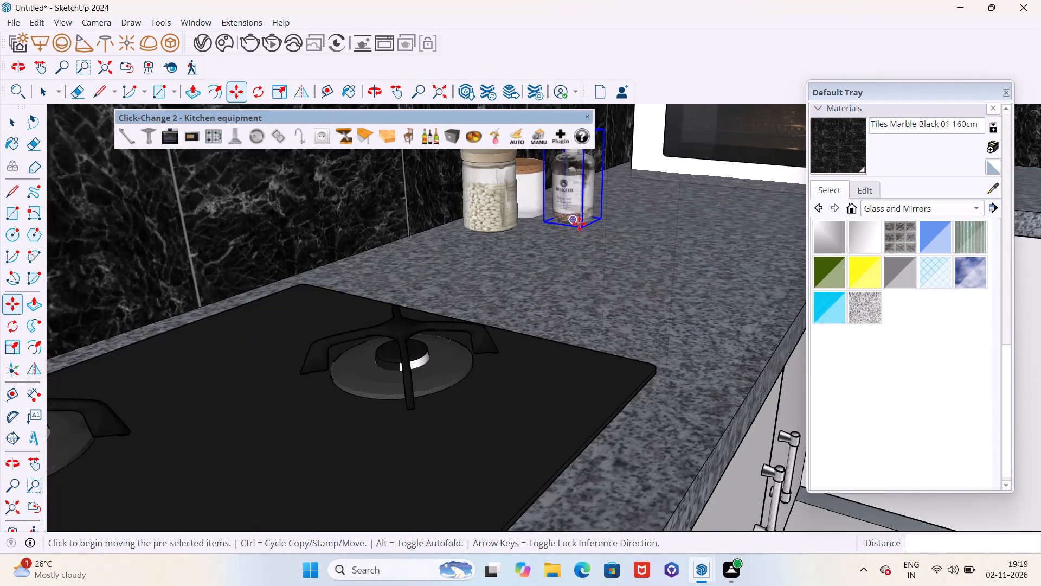
left_click(580, 221)
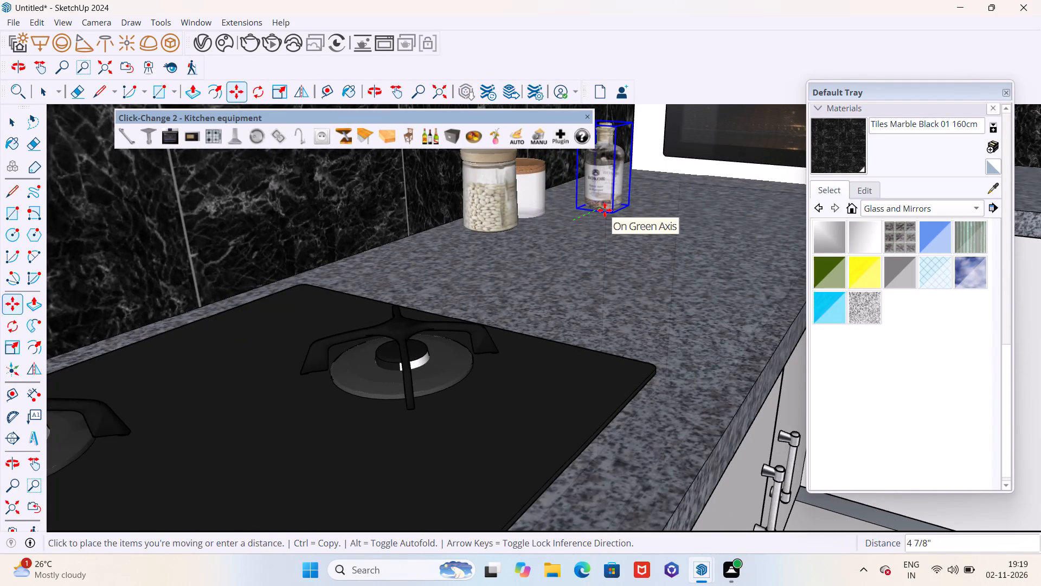
left_click(605, 208)
Fine-tune the small bottle's position by about 2 3/8" toward the oven and 4 1/8" toward the backsplash, in line with the jars.
scroll(603, 257, "down", 5)
middle_click_drag(652, 237, 414, 353)
scroll(422, 334, "down", 1)
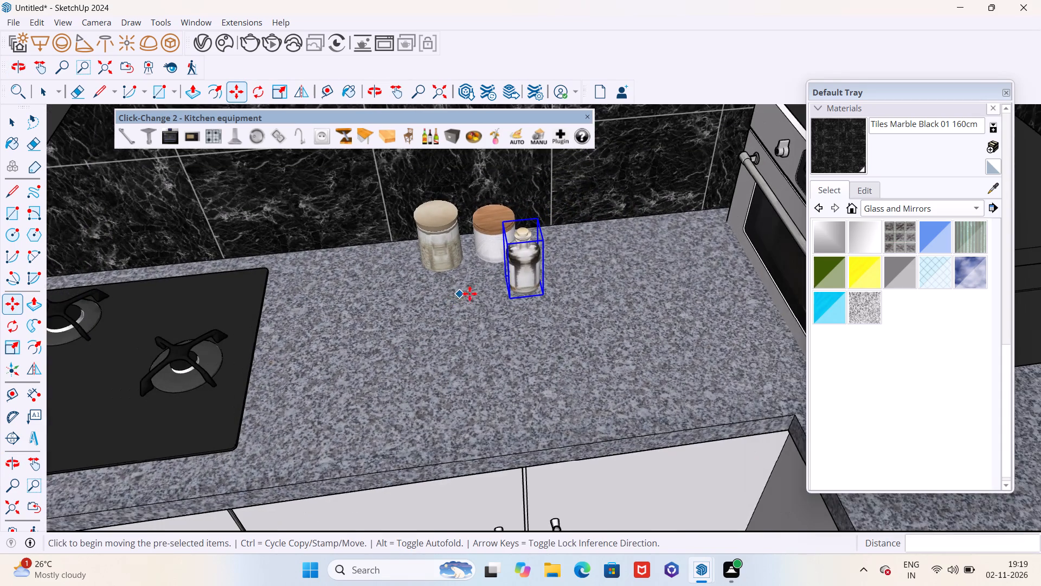
scroll(491, 301, "up", 5)
scroll(530, 286, "down", 1)
left_click(633, 327)
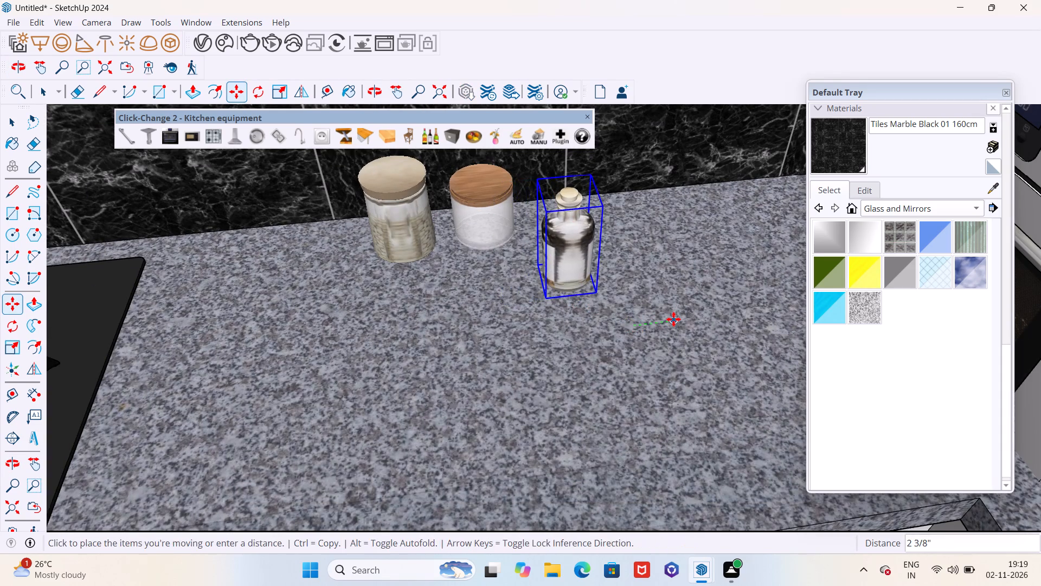
left_click(673, 319)
left_click(617, 351)
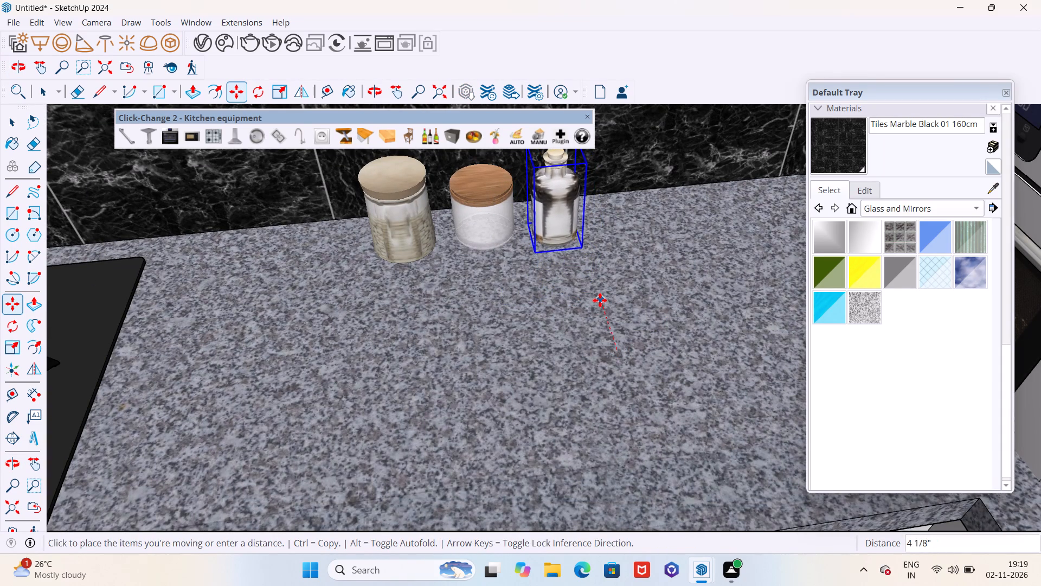
left_click(600, 300)
Move the small stemmed glass about 3' 1 13/16" from the patterned bowl to the peninsula counter, near the white lidded pot.
scroll(595, 353, "down", 14)
middle_click_drag(415, 429, 552, 356)
scroll(608, 283, "down", 5)
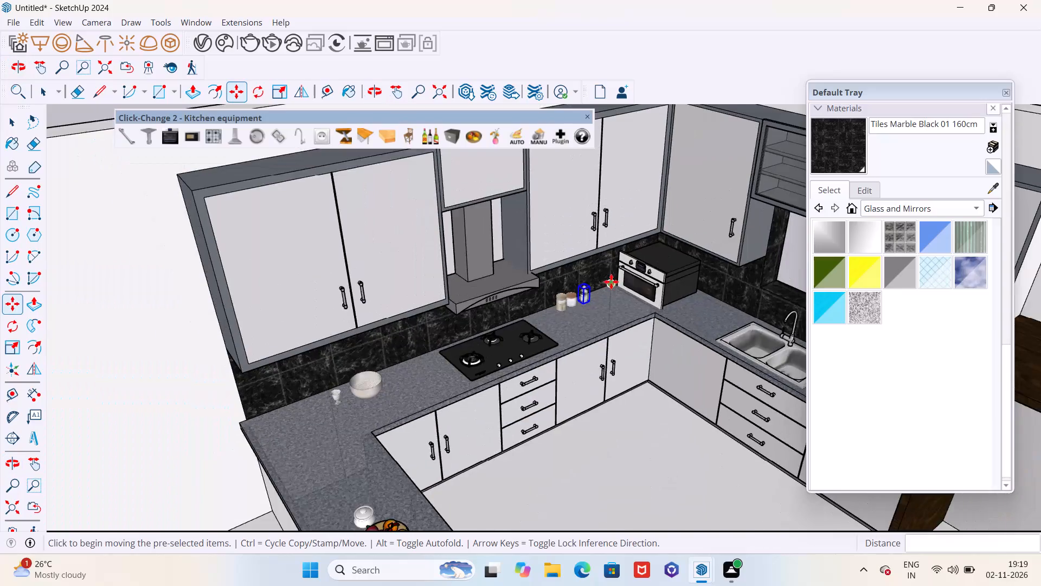
scroll(611, 282, "down", 7)
middle_click_drag(525, 369, 539, 374)
scroll(393, 382, "up", 11)
key("space")
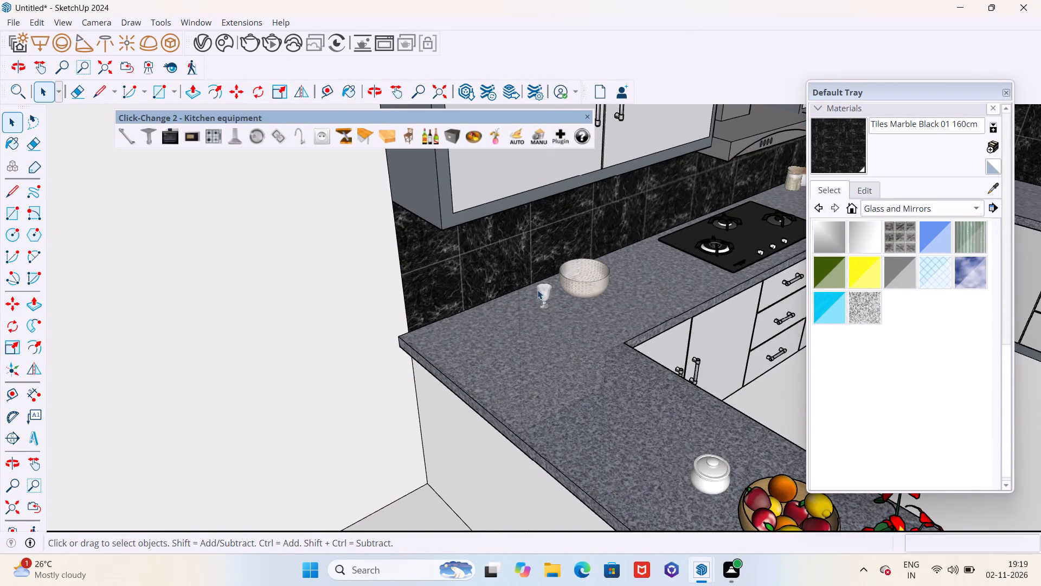
left_click(541, 296)
middle_click_drag(539, 300, 599, 311)
key("m")
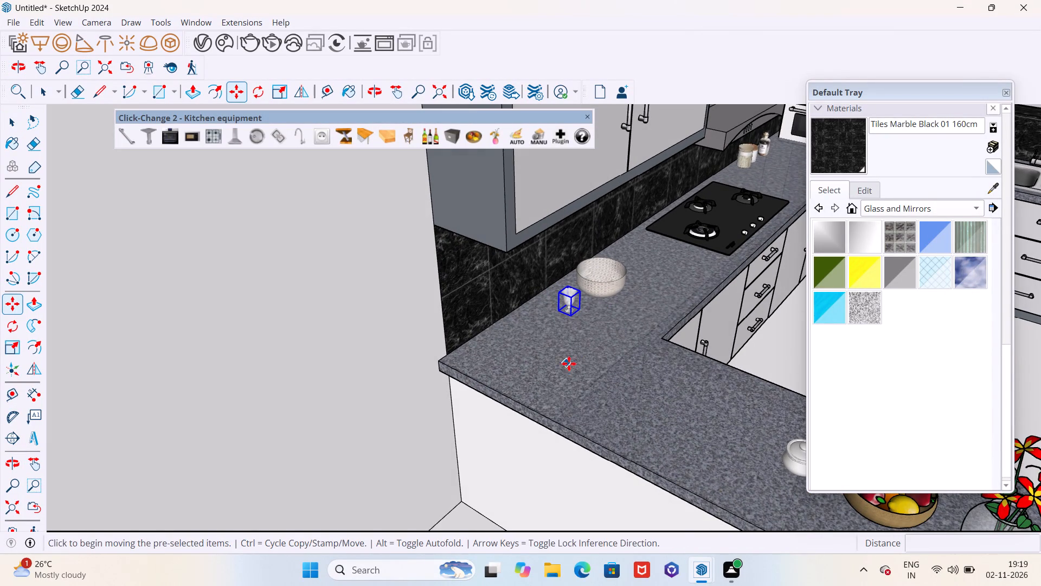
left_click(565, 366)
scroll(538, 360, "down", 9)
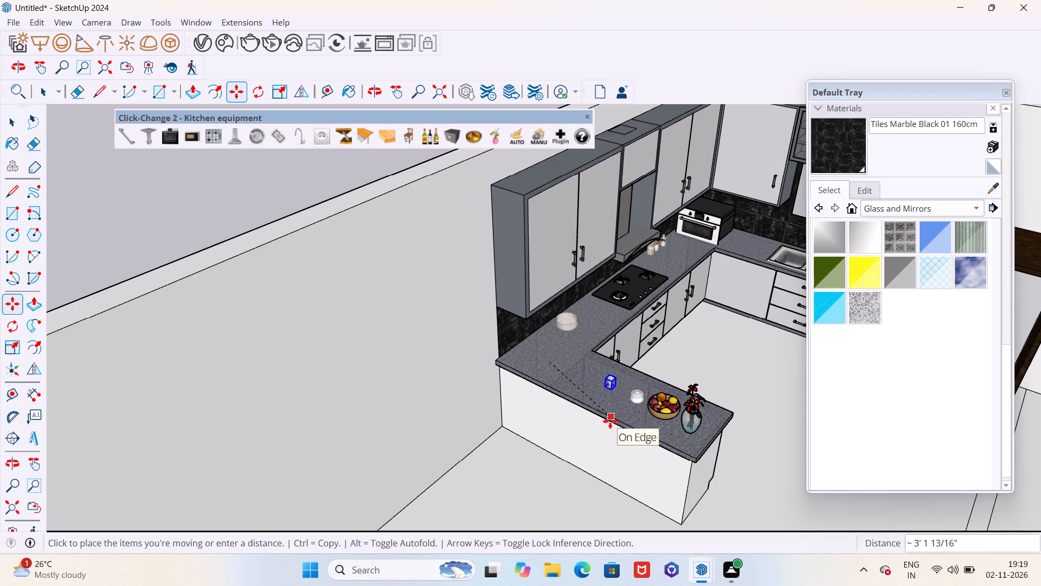
left_click(610, 421)
Move the white lidded pot about 4' 8 5/16" from the peninsula to beside the patterned bowl, on its hob side.
scroll(632, 413, "up", 2)
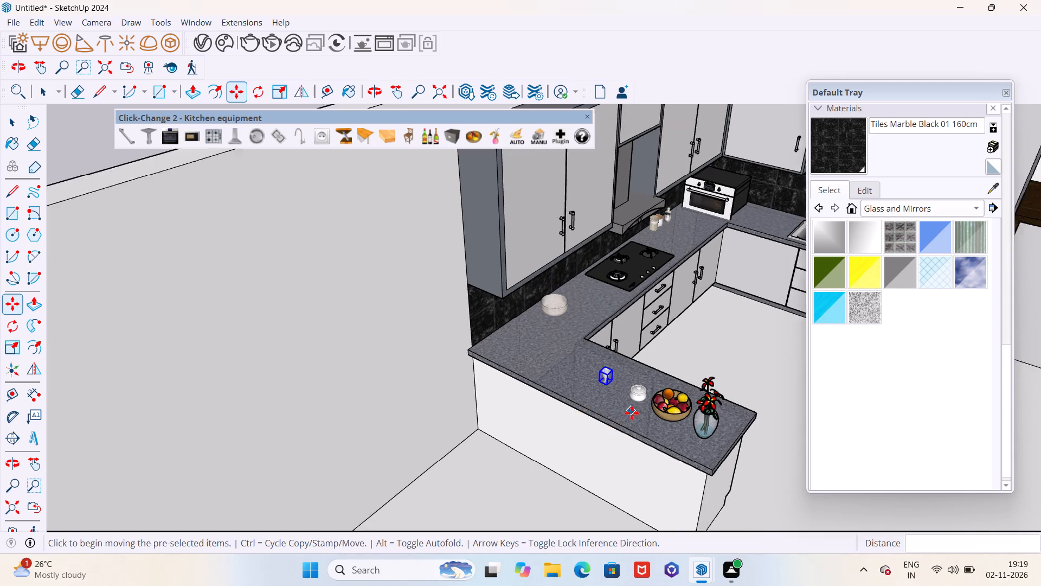
scroll(632, 413, "up", 6)
key("space")
left_click(640, 390)
key("m")
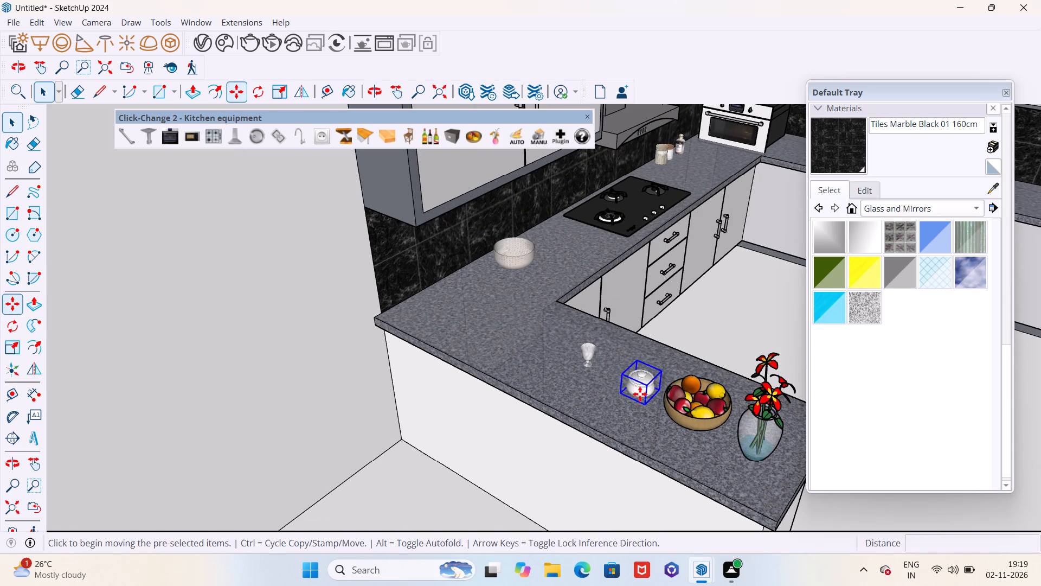
left_click(644, 420)
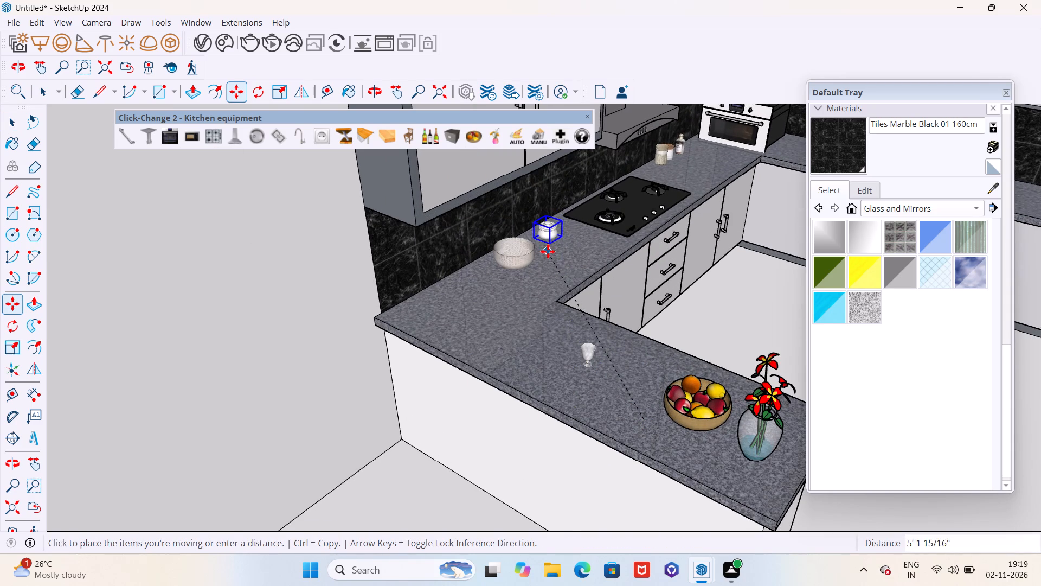
left_click(538, 254)
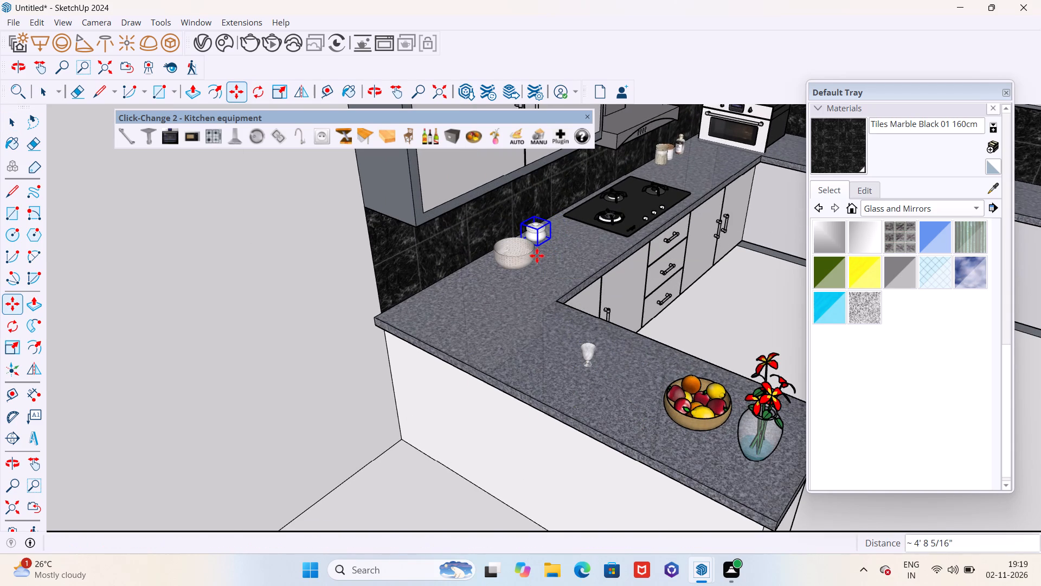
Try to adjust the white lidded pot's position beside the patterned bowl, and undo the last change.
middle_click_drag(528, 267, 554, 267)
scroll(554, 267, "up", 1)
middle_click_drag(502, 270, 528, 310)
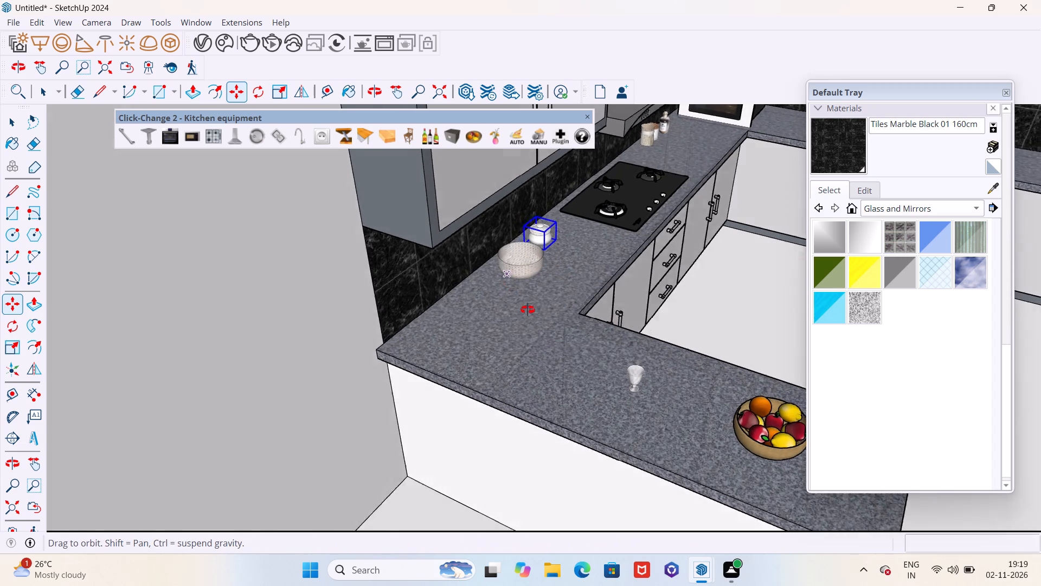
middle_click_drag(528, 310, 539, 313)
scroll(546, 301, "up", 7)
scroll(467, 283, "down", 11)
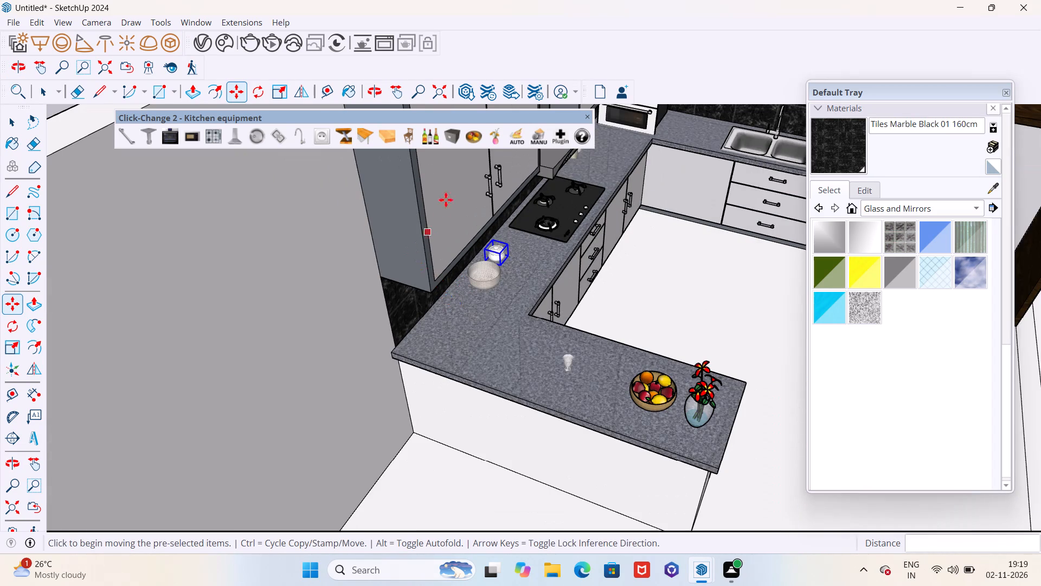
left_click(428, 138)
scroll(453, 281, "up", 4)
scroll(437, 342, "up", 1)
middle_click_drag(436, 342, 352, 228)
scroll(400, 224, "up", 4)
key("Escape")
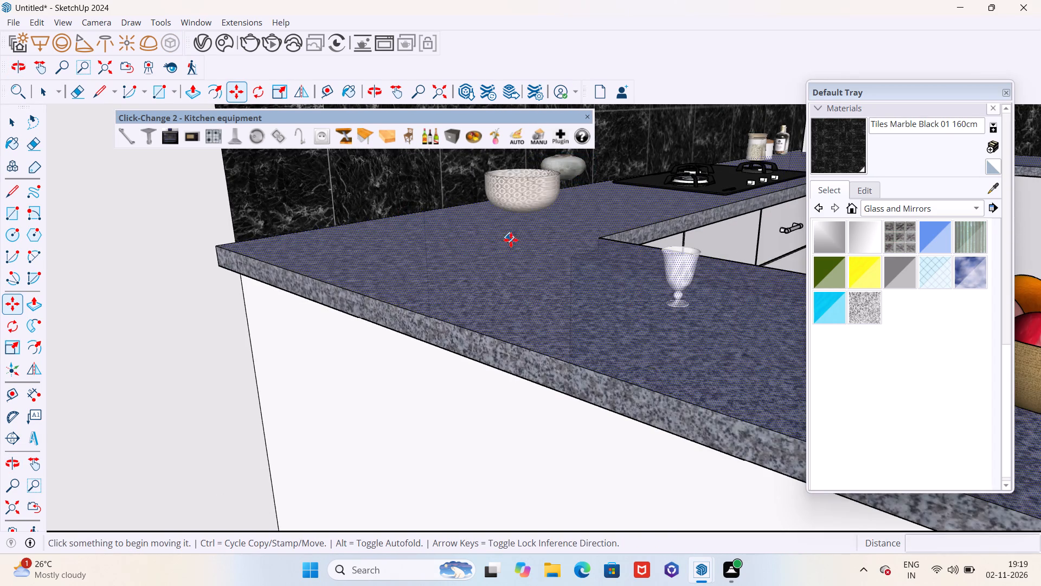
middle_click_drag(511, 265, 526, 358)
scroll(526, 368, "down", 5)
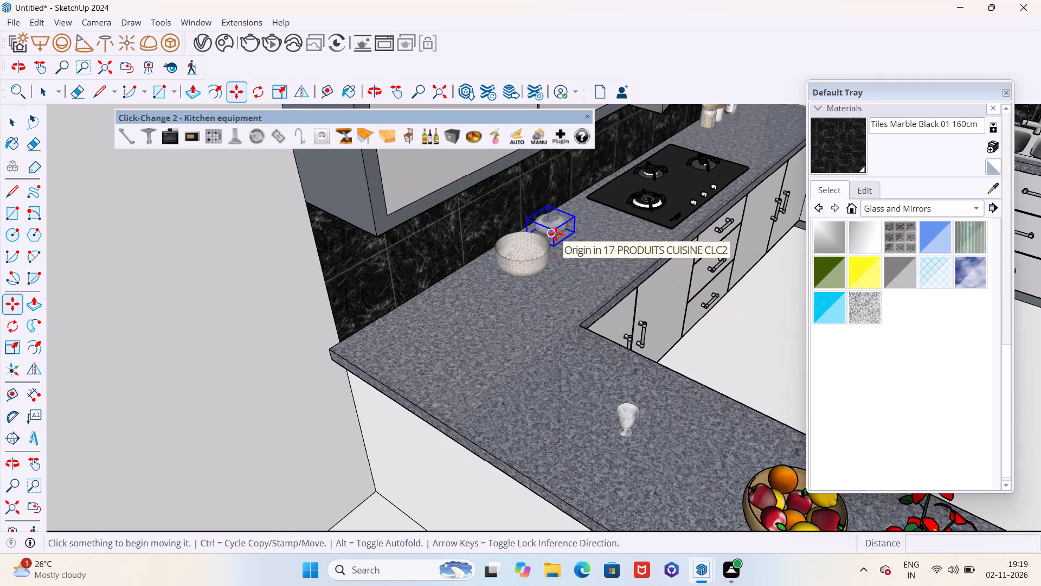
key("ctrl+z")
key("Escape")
Lower the white lidded pot about 3" onto the countertop beside the patterned bowl.
middle_click_drag(537, 288, 471, 181)
key("space")
left_click(547, 186)
scroll(547, 186, "up", 2)
scroll(547, 186, "down", 2)
scroll(547, 186, "up", 3)
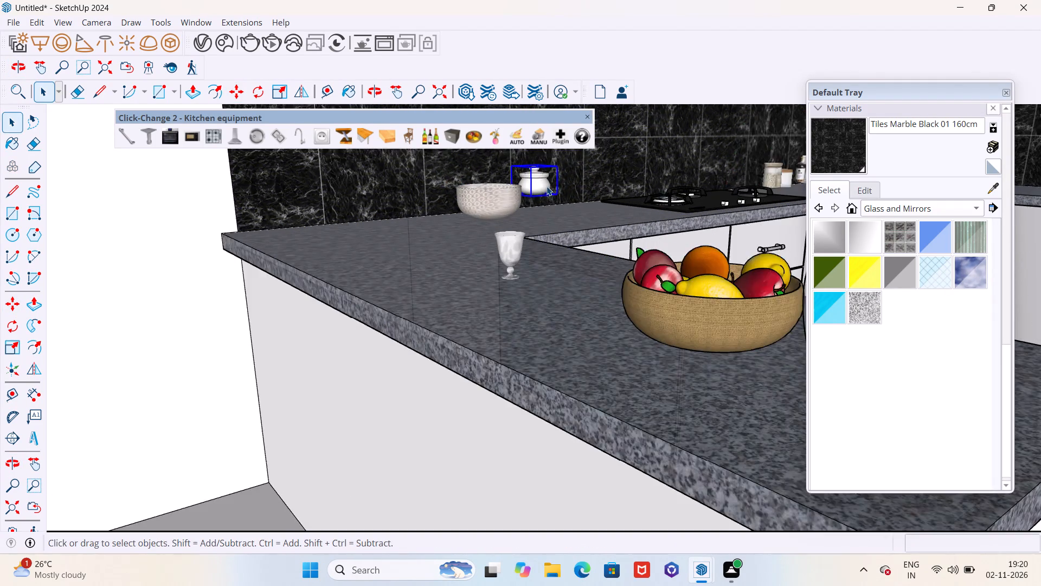
scroll(547, 186, "up", 2)
key("m")
scroll(523, 202, "up", 5)
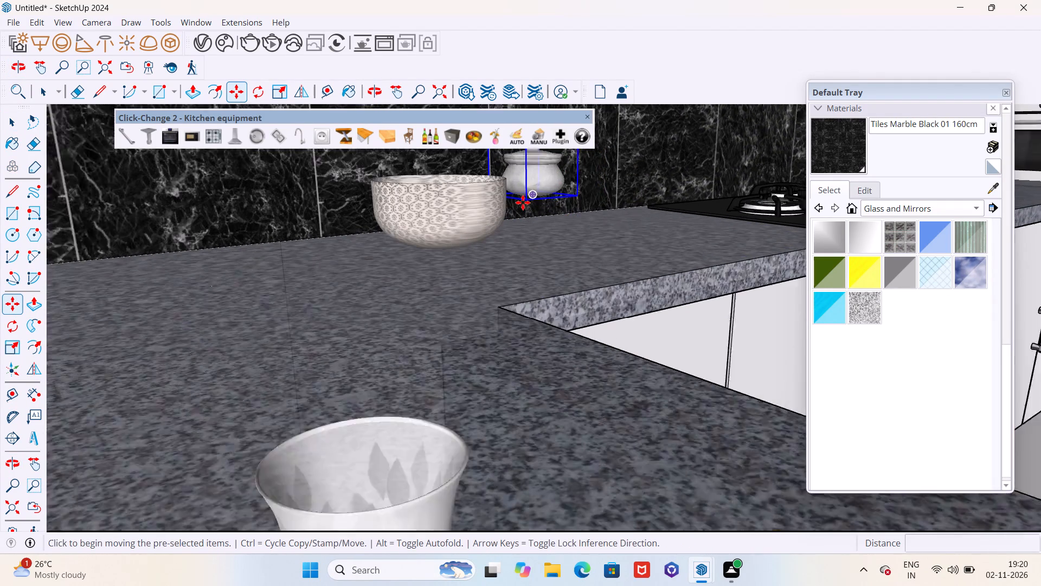
left_click(526, 201)
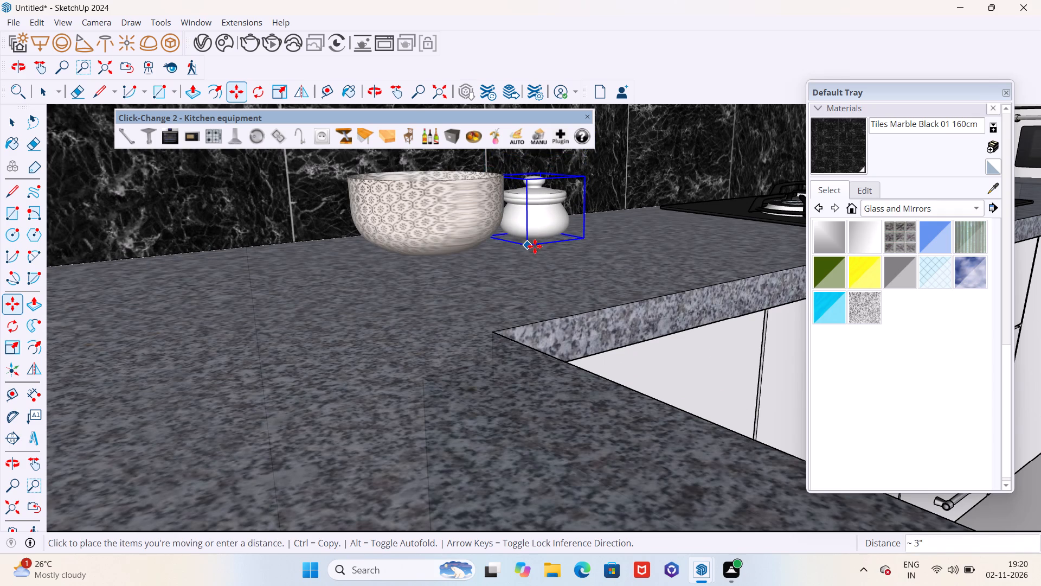
left_click(535, 246)
Shift the white lidded pot slightly along the counter, away from the patterned bowl and toward the hob.
scroll(545, 262, "down", 4)
middle_click_drag(551, 266, 466, 344)
scroll(497, 332, "up", 1)
left_click(498, 331)
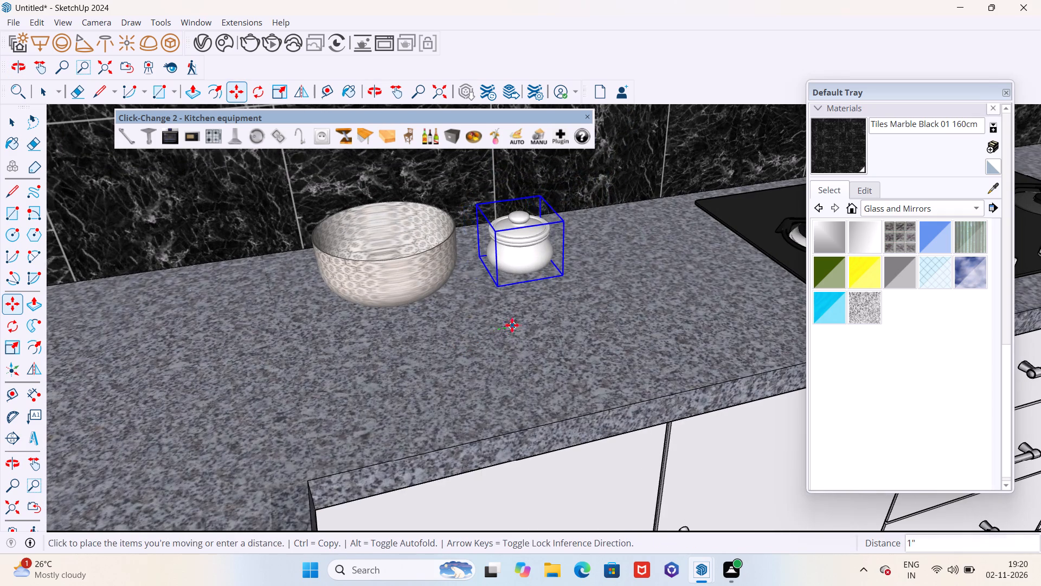
left_click(530, 322)
scroll(520, 325, "down", 6)
key("Escape")
scroll(456, 365, "down", 6)
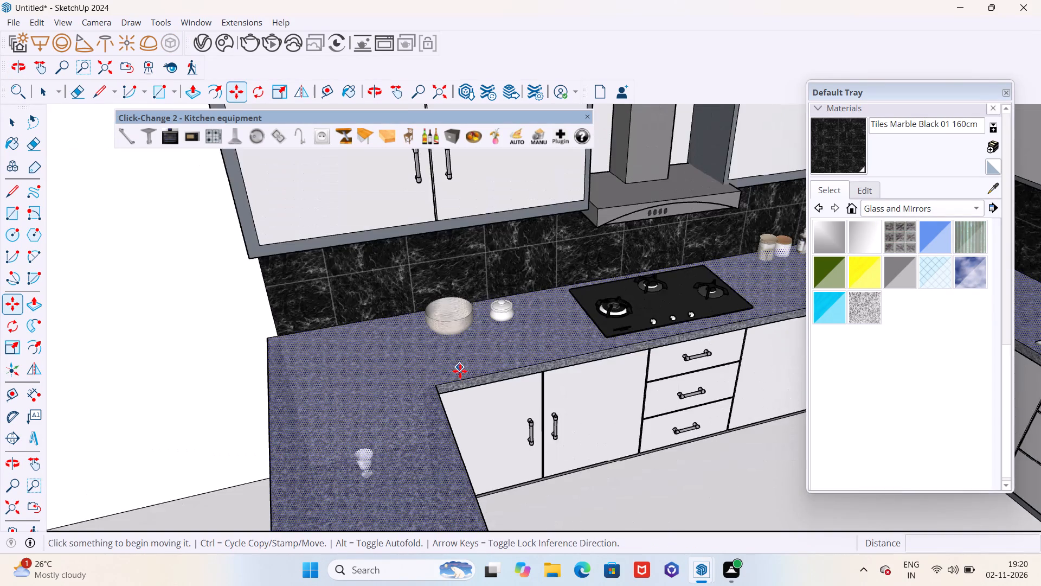
Insert a Kitchen Products bottle near the free end of the hob-side counter, moving it about 5 13/16" off the backsplash.
middle_click_drag(405, 373, 509, 361)
scroll(538, 330, "down", 6)
middle_click_drag(463, 352, 487, 354)
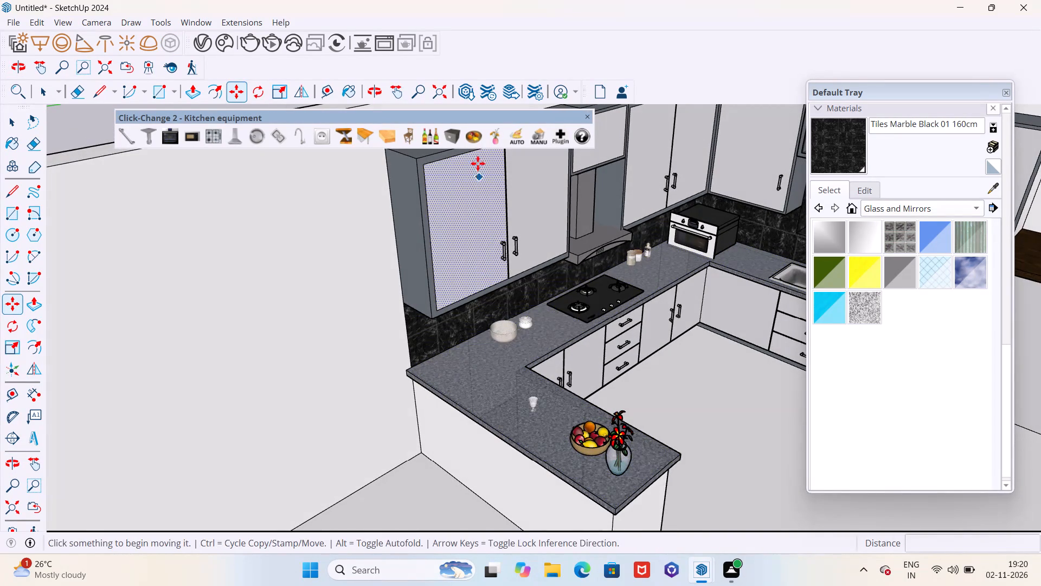
key("Escape")
left_click(433, 140)
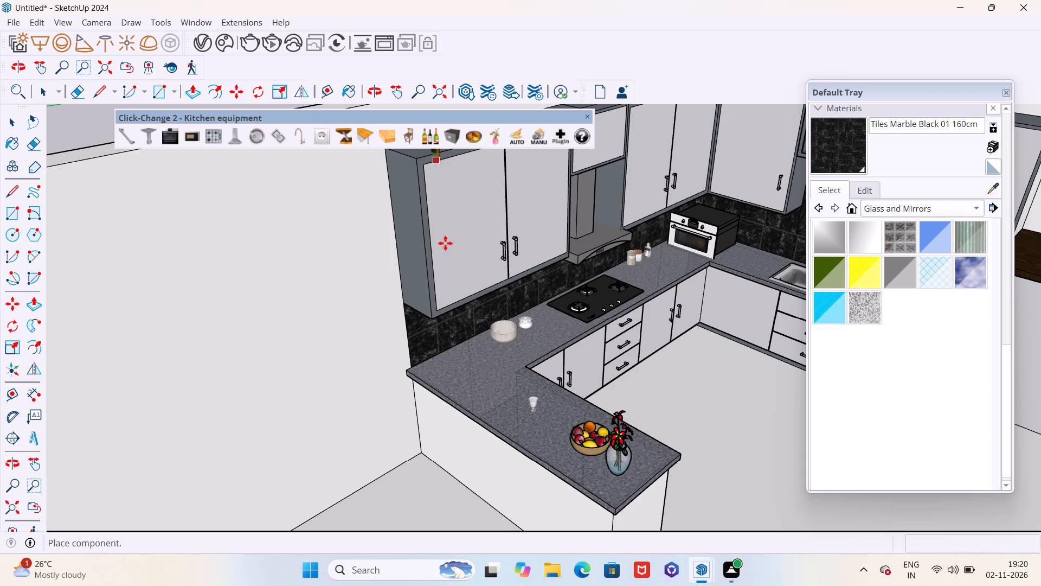
scroll(415, 370, "up", 13)
left_click(434, 363)
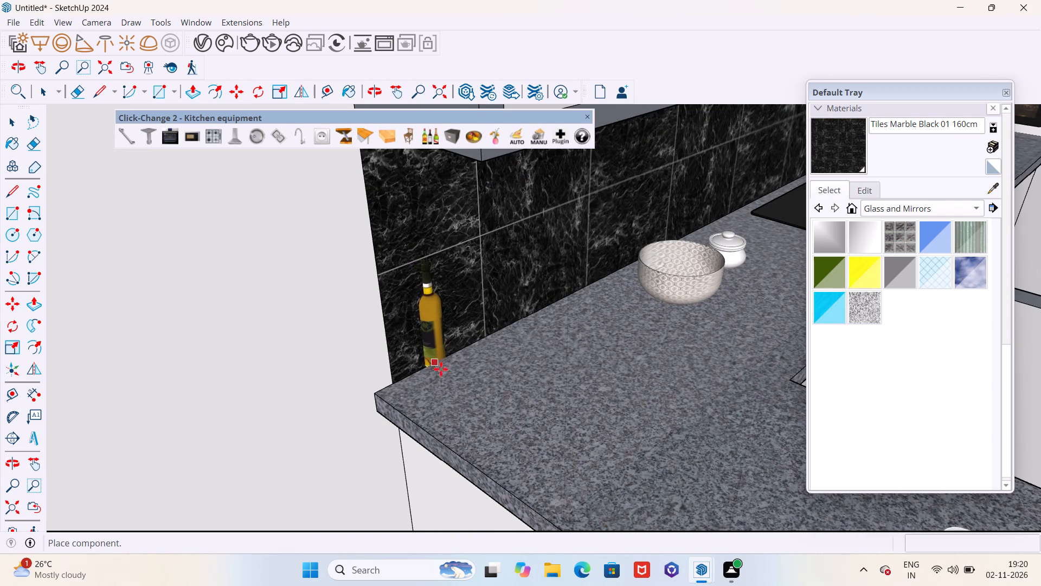
left_click(461, 384)
left_click(500, 417)
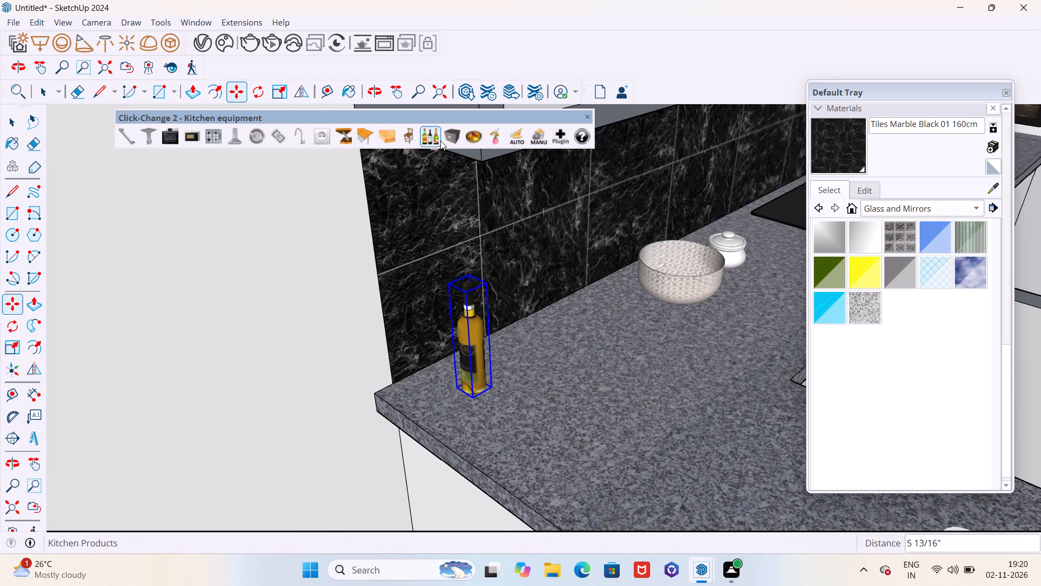
Swap the newly placed yellow bottle for the white bottle with the dark cap.
left_click(438, 139)
left_click(438, 139)
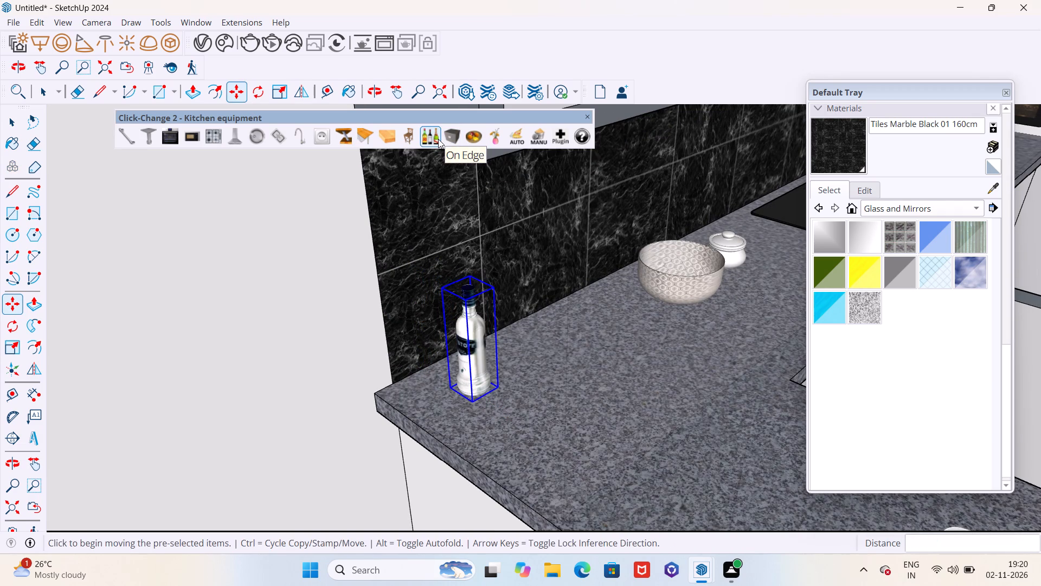
Move the white bottle about 3' 6 1/2" along the peninsula counter to beside the small stemmed glass.
scroll(464, 277, "down", 15)
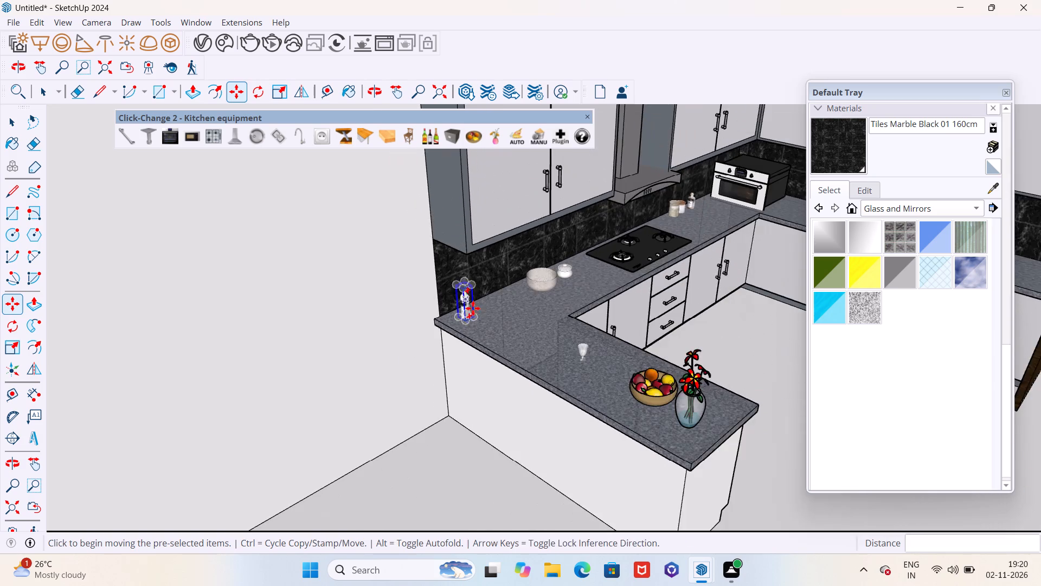
middle_click_drag(482, 323, 540, 345)
scroll(519, 354, "up", 4)
left_click(519, 354)
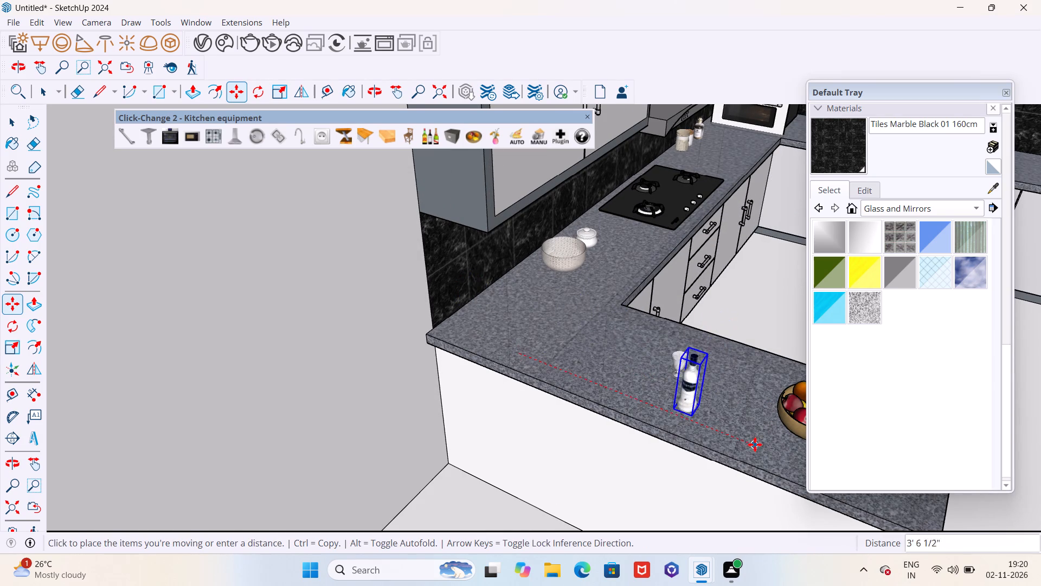
left_click(763, 445)
scroll(622, 359, "down", 4)
middle_click_drag(616, 384, 671, 386)
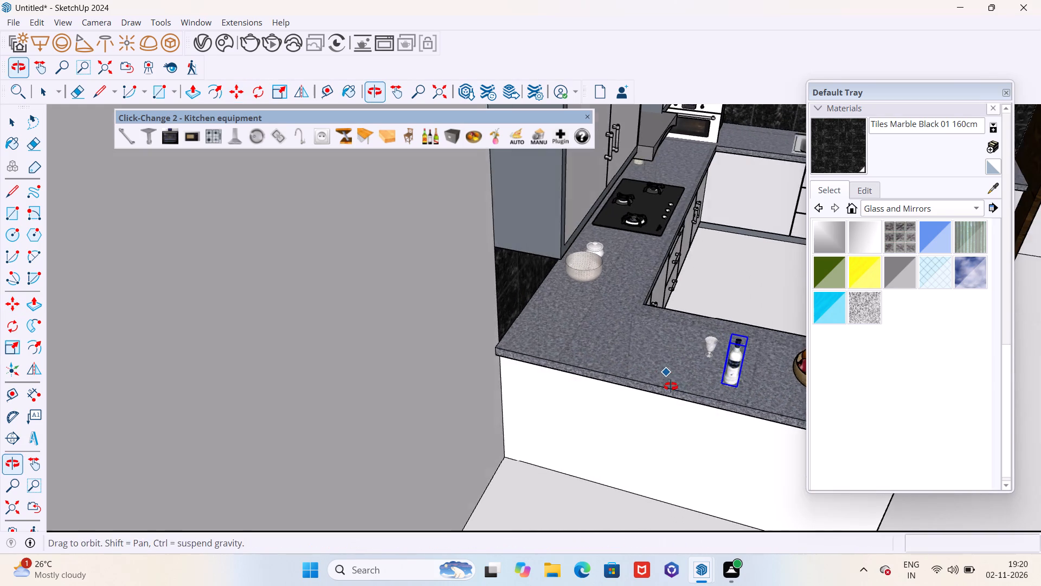
middle_click_drag(671, 386, 676, 385)
Move the white bottle about 8 1/2" across the peninsula toward its inner edge, close to the stemmed glass.
scroll(596, 349, "down", 5)
middle_click_drag(693, 382, 465, 481)
scroll(497, 468, "up", 5)
left_click(495, 469)
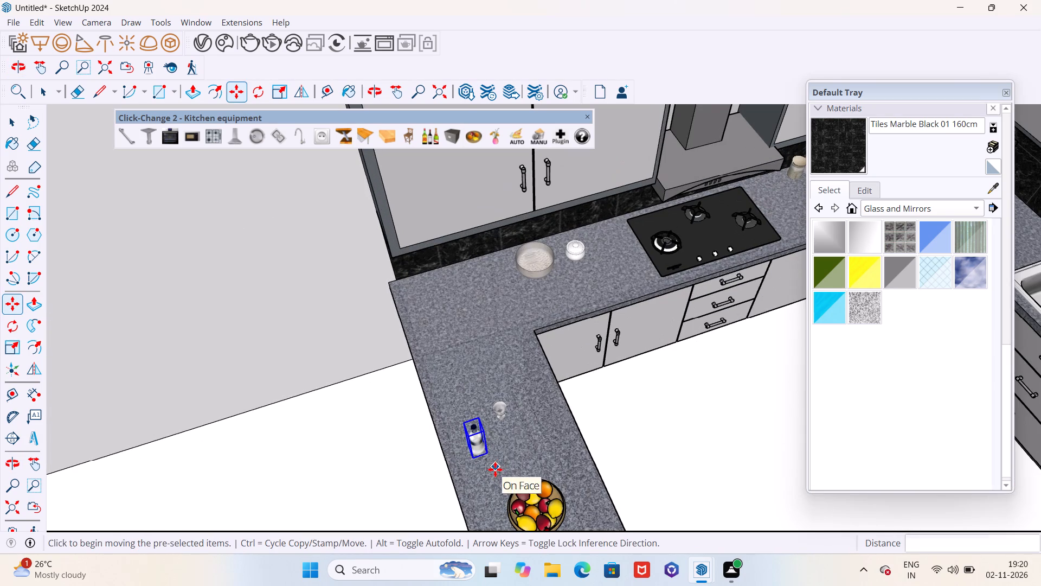
left_click(536, 459)
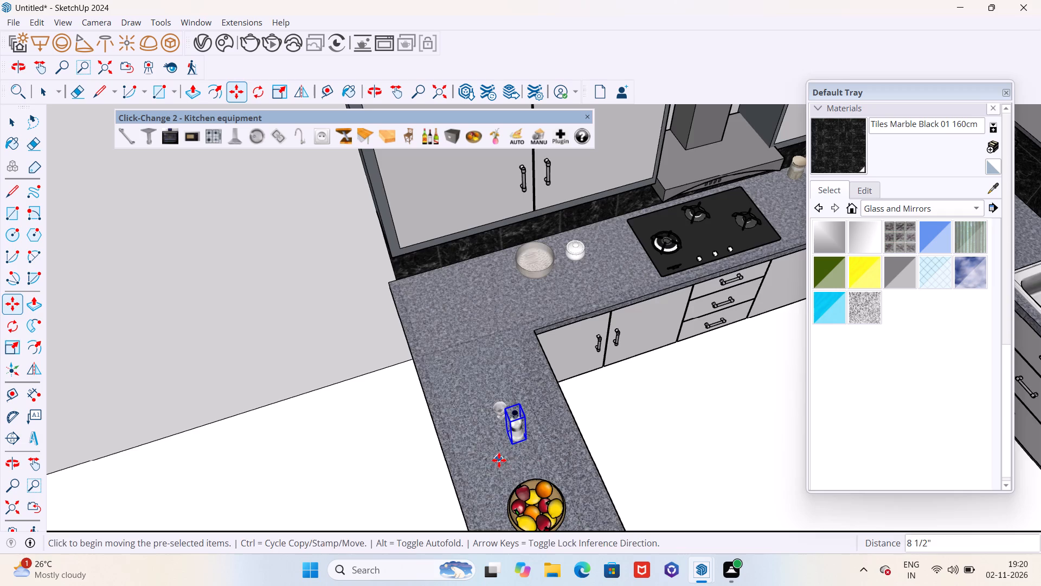
Insert another Kitchen Products bottle at the backsplash near the patterned bowl and move it out onto the countertop.
middle_click_drag(504, 460, 712, 379)
scroll(699, 360, "down", 4)
middle_click_drag(671, 375, 738, 336)
scroll(709, 351, "up", 4)
scroll(507, 403, "down", 5)
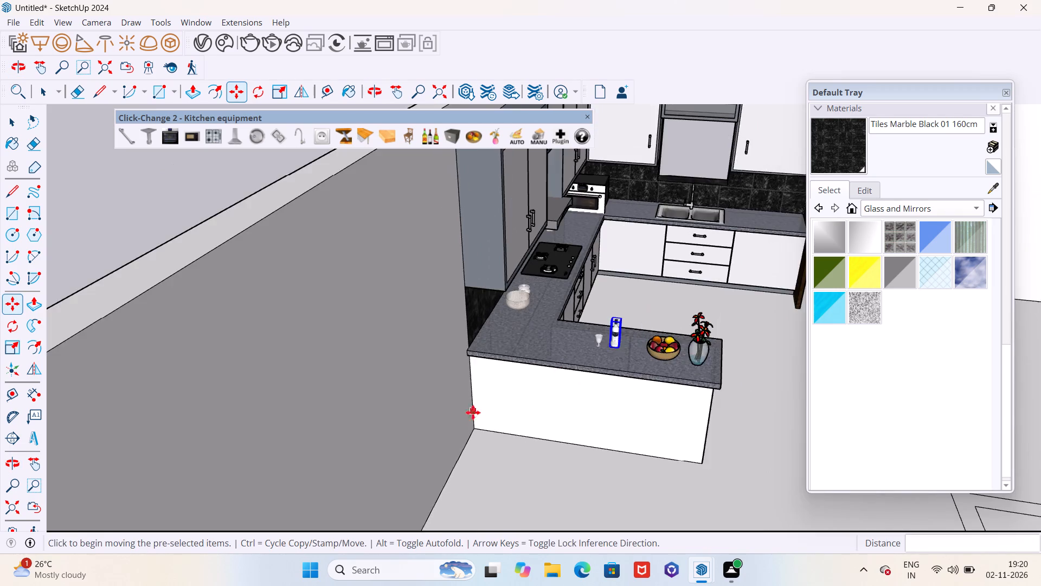
scroll(473, 412, "down", 4)
middle_click_drag(521, 393, 362, 396)
scroll(486, 273, "up", 8)
scroll(472, 310, "down", 1)
scroll(472, 310, "up", 3)
scroll(456, 334, "down", 5)
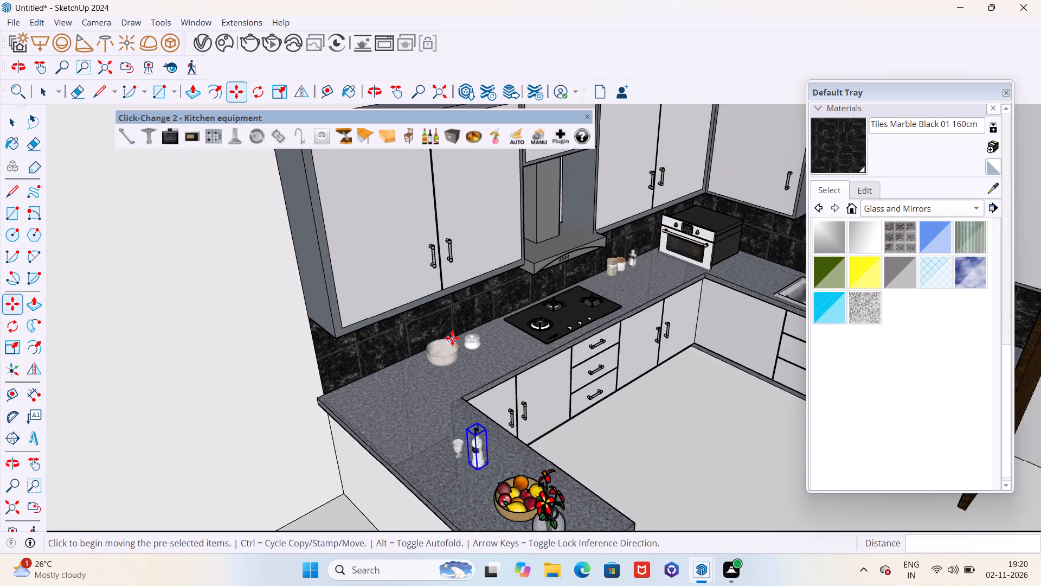
key("Escape")
left_click(429, 142)
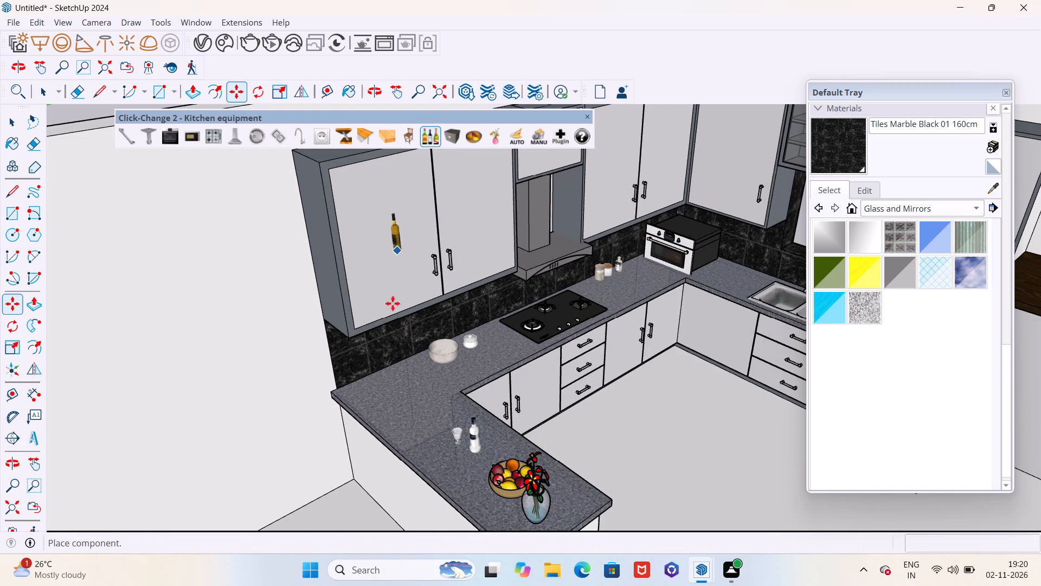
scroll(372, 380, "up", 3)
scroll(371, 382, "down", 2)
scroll(371, 382, "up", 1)
left_click(369, 370)
middle_click_drag(375, 377, 499, 364)
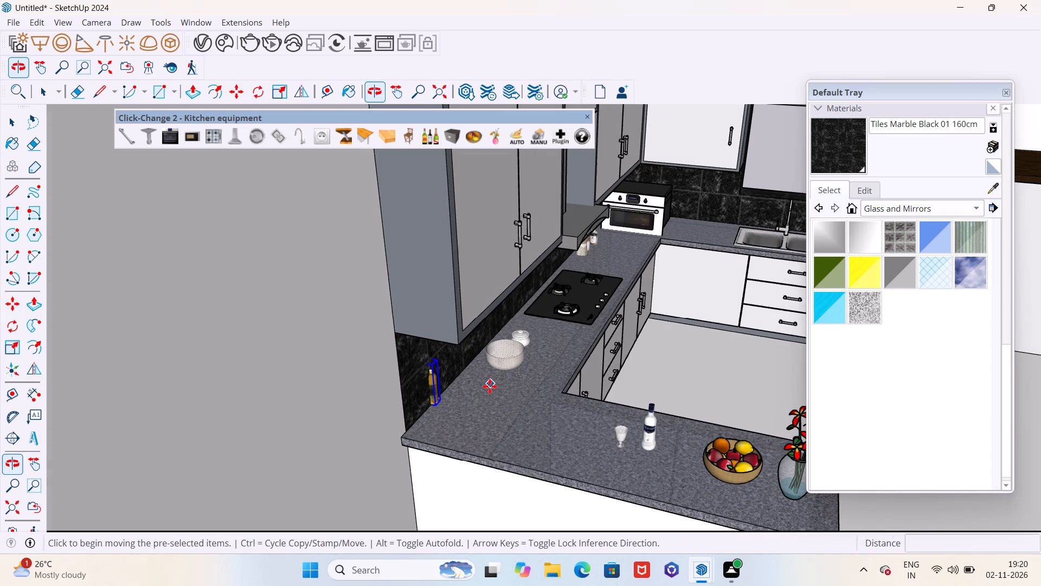
left_click(474, 411)
left_click(523, 419)
Cycle the new bottle through the Kitchen Products variants until it becomes the white plate with the red and yellow rim.
scroll(530, 419, "up", 1)
middle_click_drag(530, 422, 520, 430)
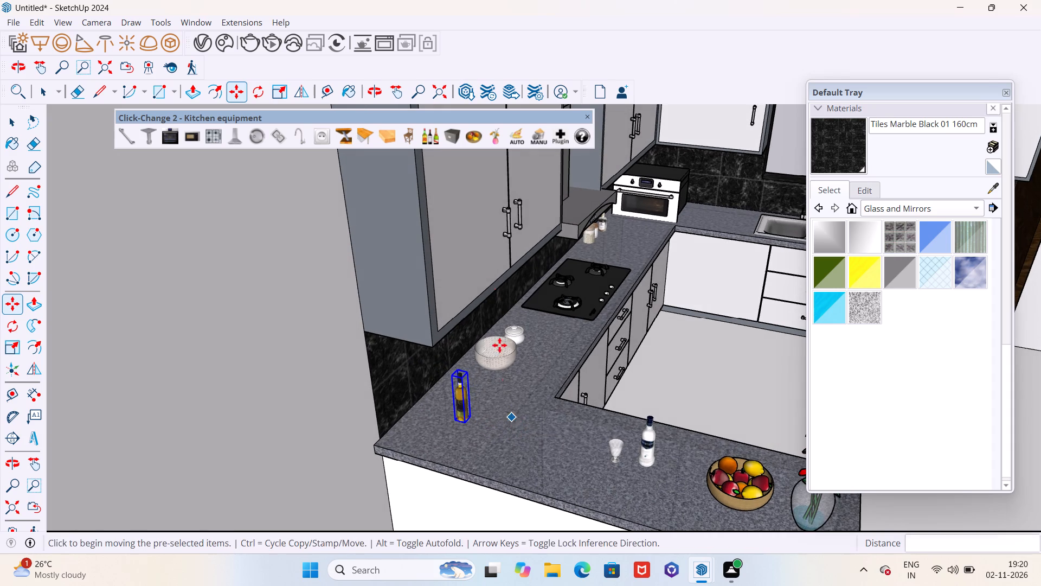
triple_click(429, 136)
triple_click(429, 136)
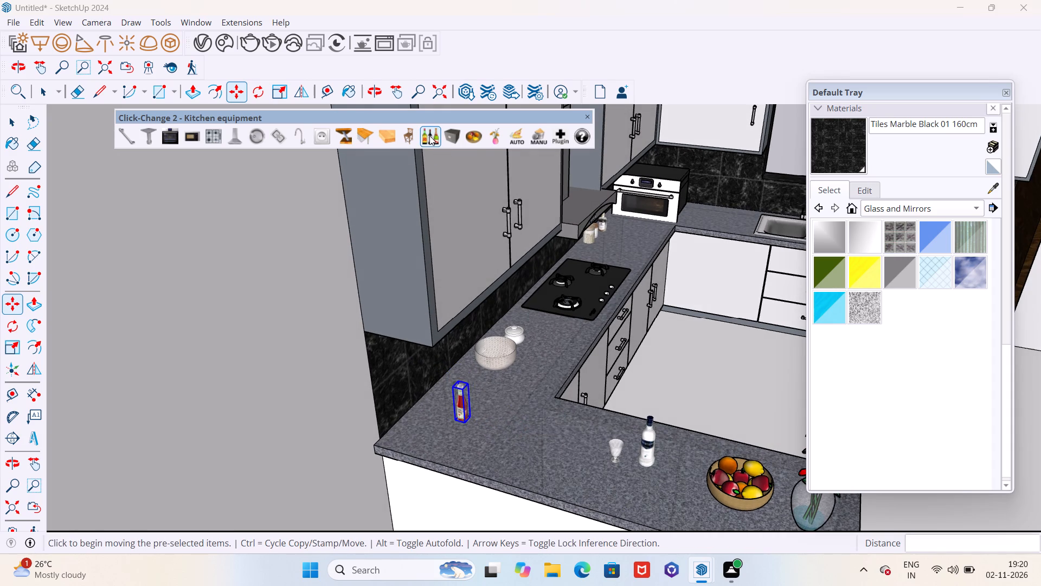
triple_click(429, 136)
left_click(429, 136)
left_click(429, 136)
left_click(429, 136)
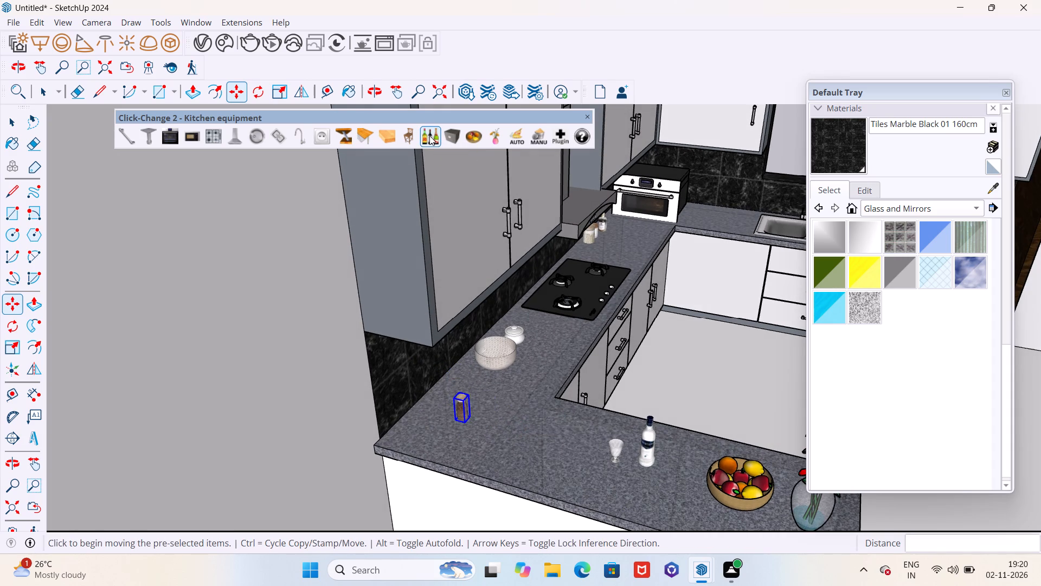
left_click(429, 136)
left_click(429, 136)
left_click(429, 136)
left_click(429, 136)
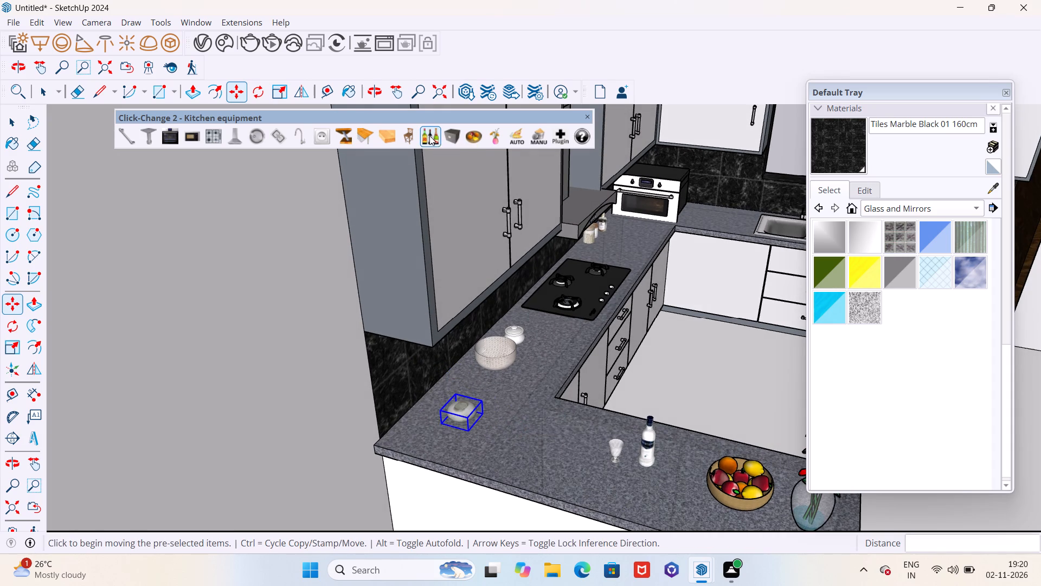
left_click(429, 136)
left_click(429, 136)
left_click(429, 136)
left_click(429, 136)
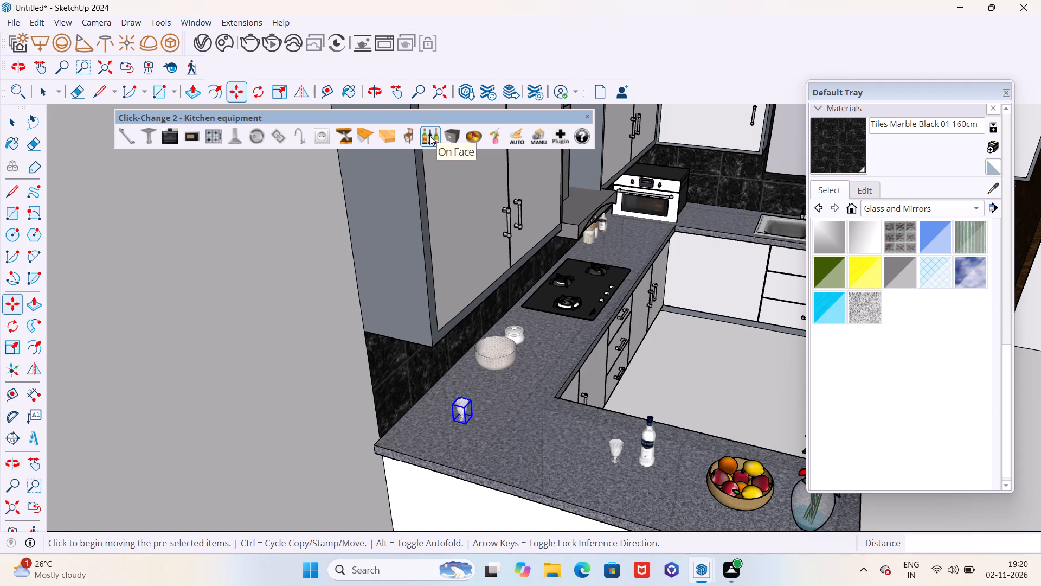
left_click(429, 136)
left_click(429, 136)
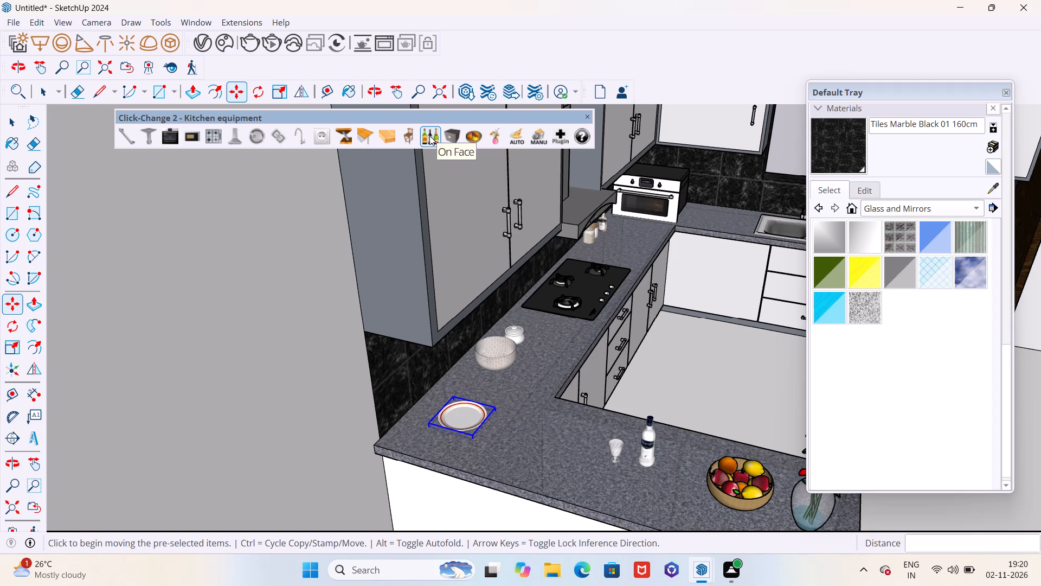
key("Escape")
Copy the red-rimmed plate about 11" along the counter toward the patterned bowl.
scroll(520, 337, "down", 4)
middle_click_drag(529, 368, 351, 381)
scroll(360, 372, "up", 6)
left_click(364, 367)
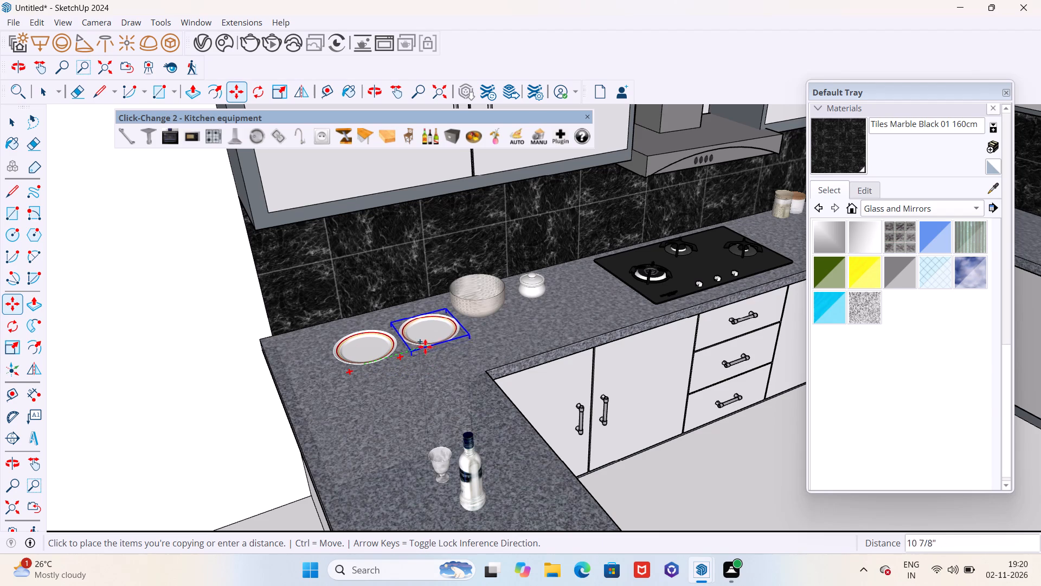
left_click(432, 343)
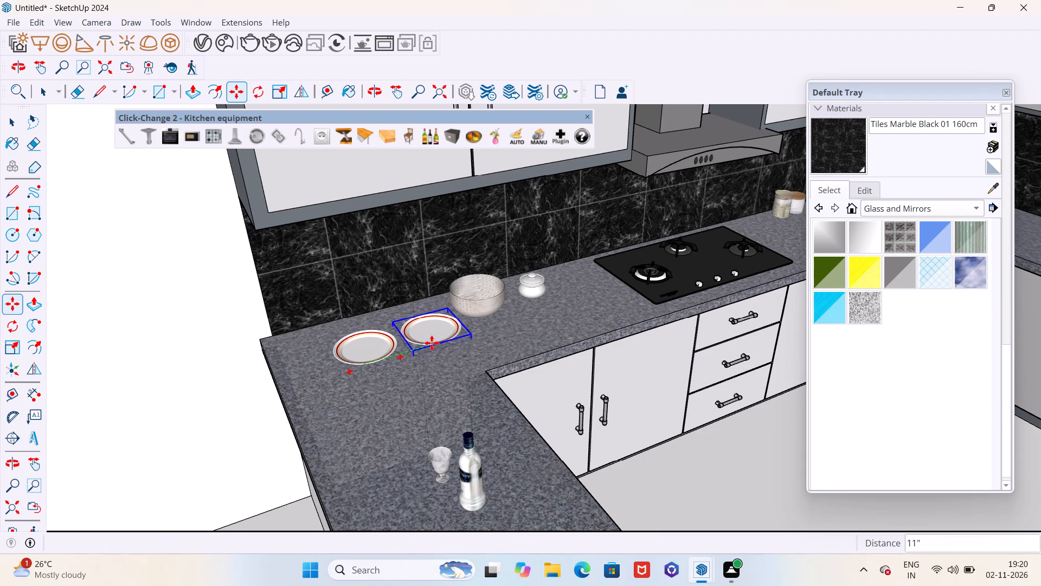
Raise the copied plate slightly so its base sits on the countertop.
middle_click_drag(443, 368, 477, 322)
scroll(442, 321, "up", 14)
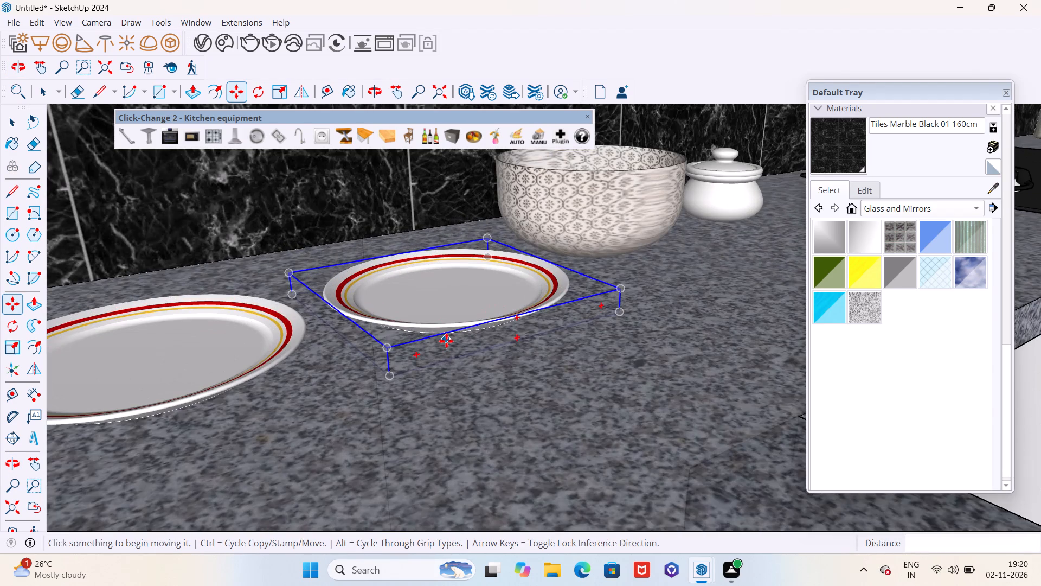
scroll(453, 345, "up", 3)
middle_click_drag(454, 345, 472, 271)
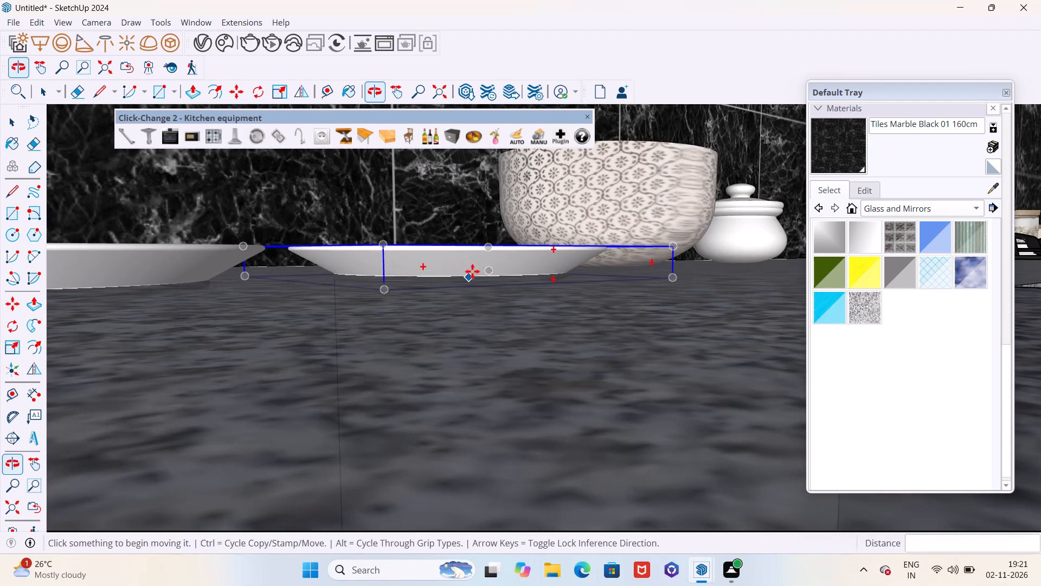
left_click(474, 269)
left_click(472, 252)
scroll(478, 264, "down", 5)
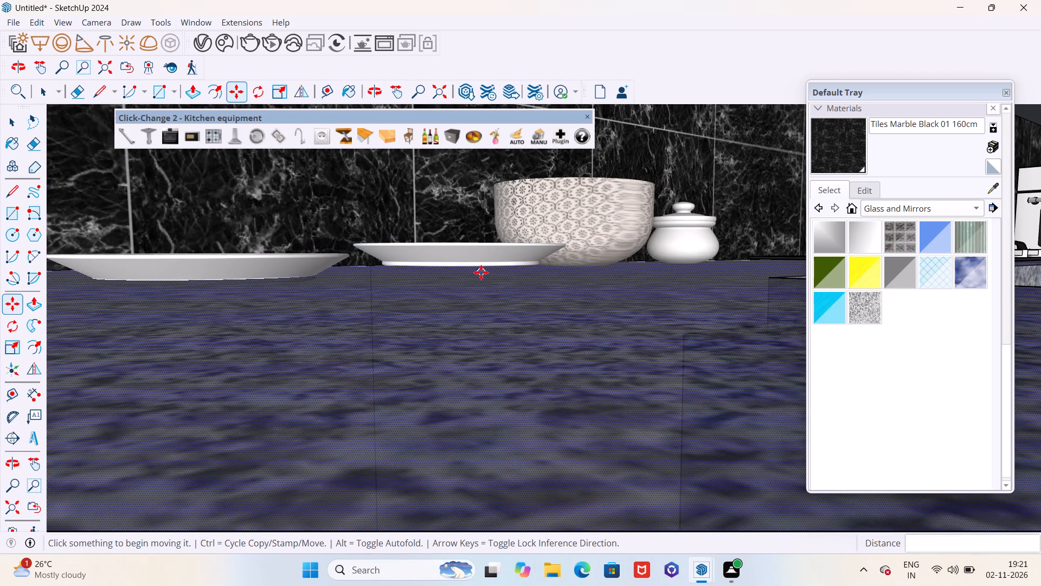
Raise the original red-rimmed plate about 7/16" so its base sits on the countertop.
middle_click_drag(481, 281, 467, 345)
middle_click_drag(345, 368, 429, 328)
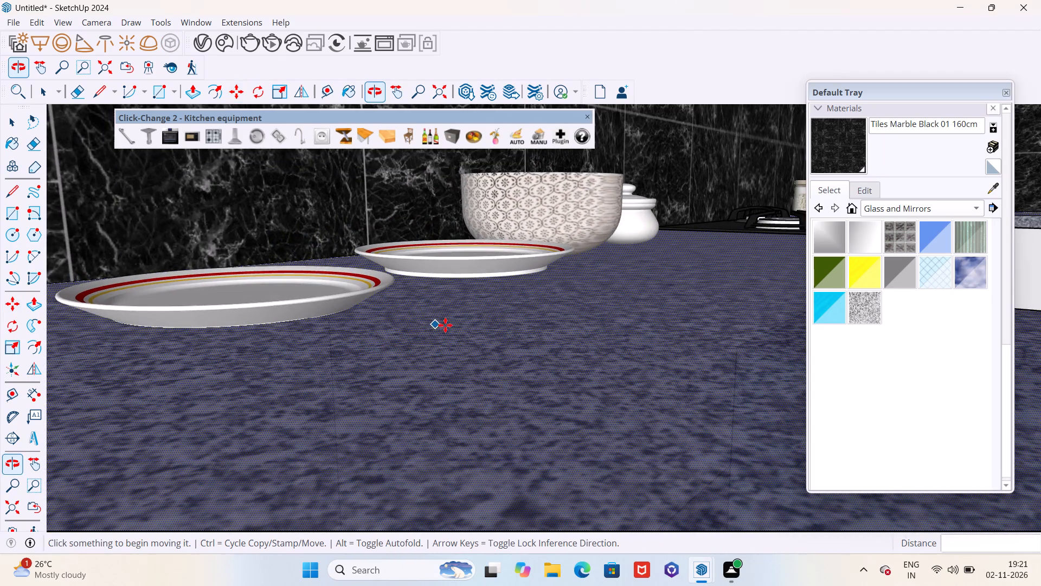
scroll(445, 327, "down", 3)
scroll(322, 332, "up", 4)
left_click(313, 316)
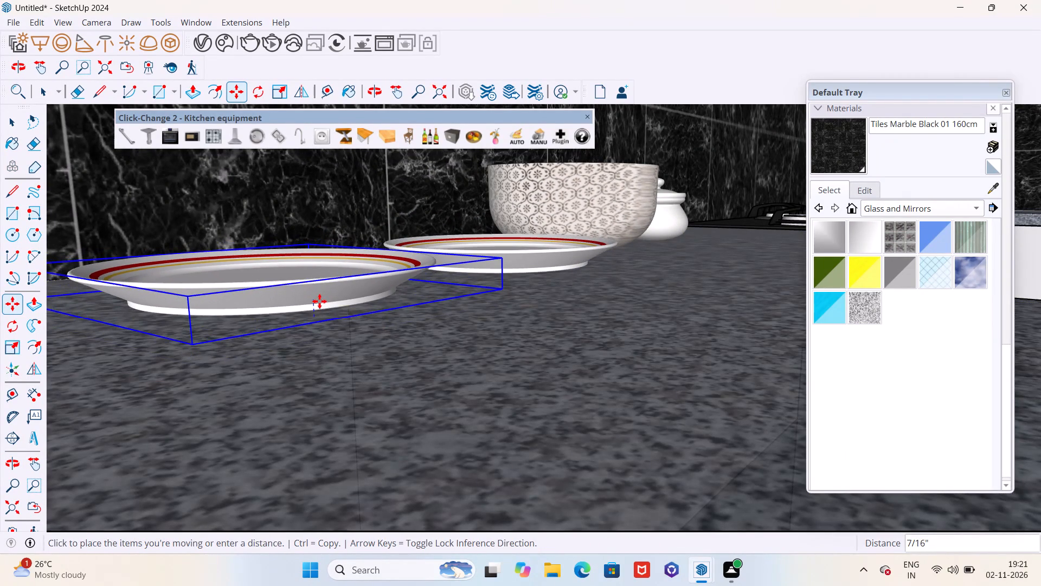
left_click(319, 301)
Move the copied plate about 11 1/16" back onto the original plate to stack the two.
scroll(403, 334, "down", 5)
middle_click_drag(442, 346, 342, 406)
scroll(550, 279, "up", 5)
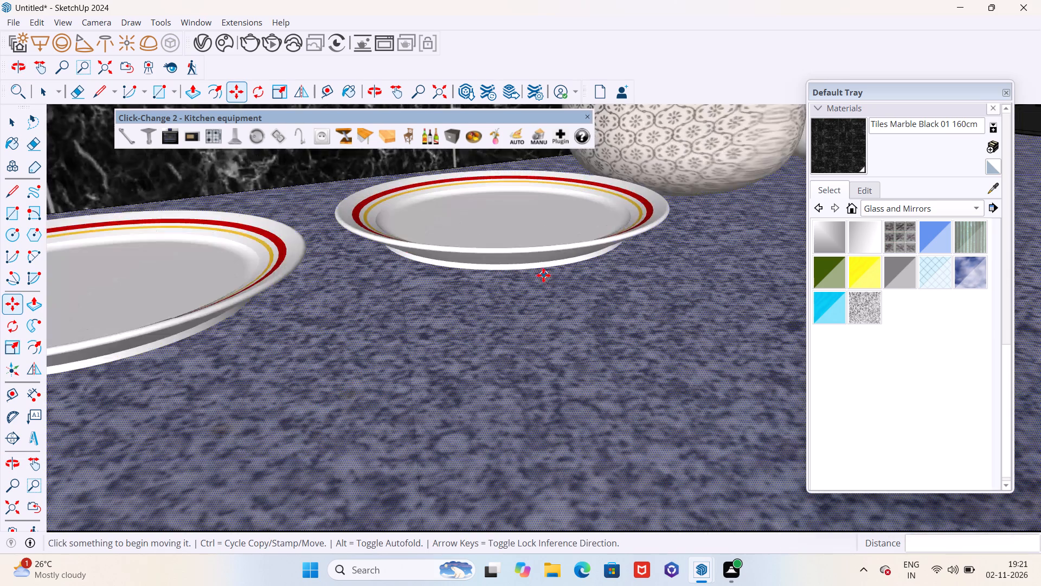
scroll(543, 275, "up", 5)
left_click(536, 266)
scroll(536, 266, "down", 12)
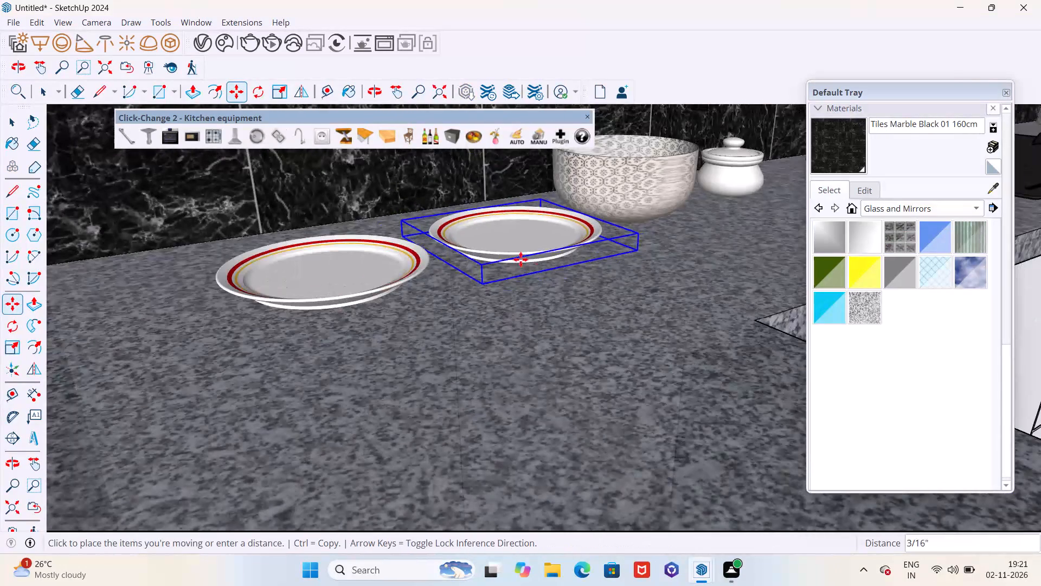
left_click(329, 300)
scroll(444, 302, "down", 6)
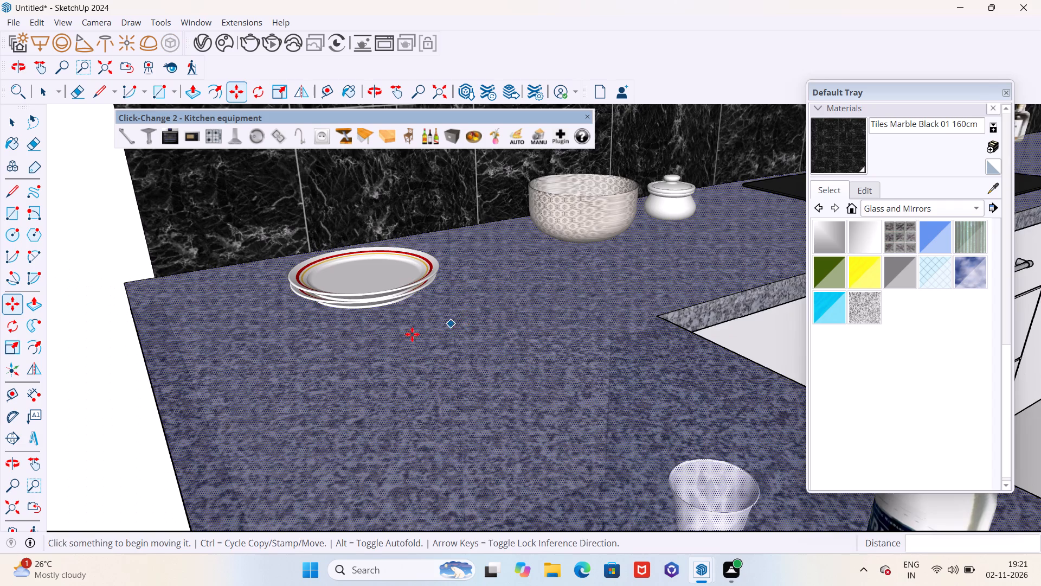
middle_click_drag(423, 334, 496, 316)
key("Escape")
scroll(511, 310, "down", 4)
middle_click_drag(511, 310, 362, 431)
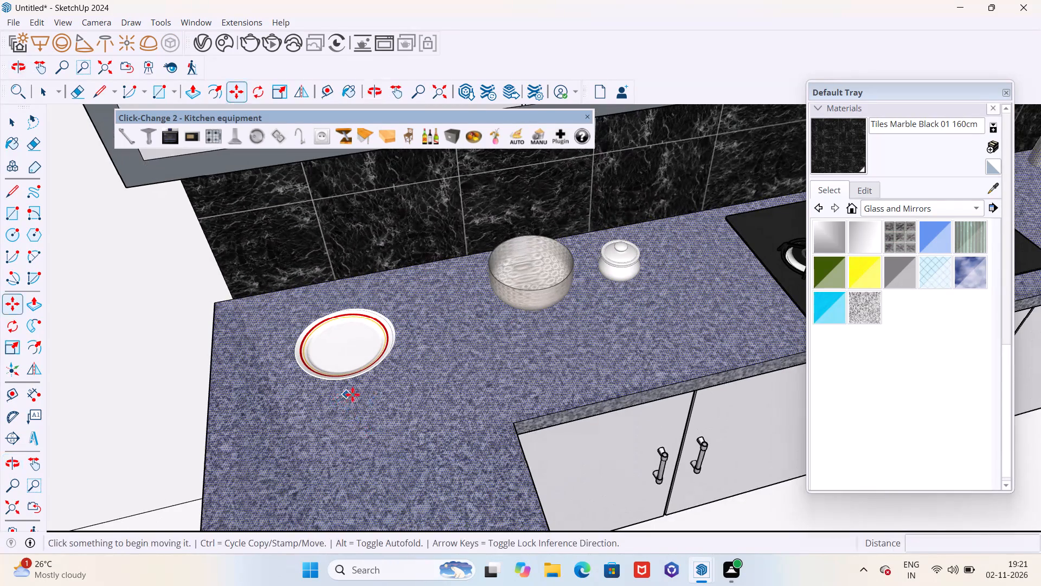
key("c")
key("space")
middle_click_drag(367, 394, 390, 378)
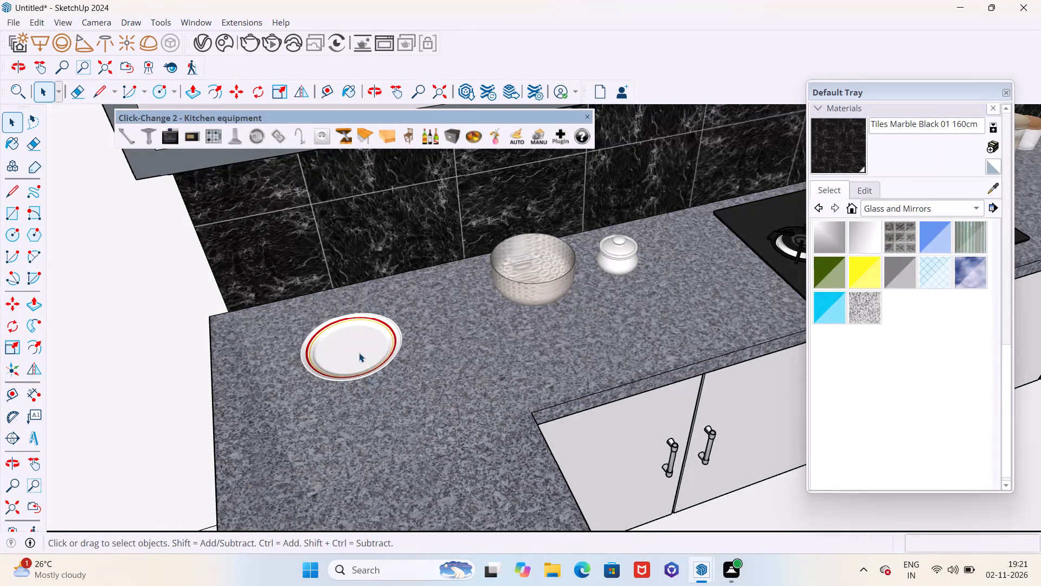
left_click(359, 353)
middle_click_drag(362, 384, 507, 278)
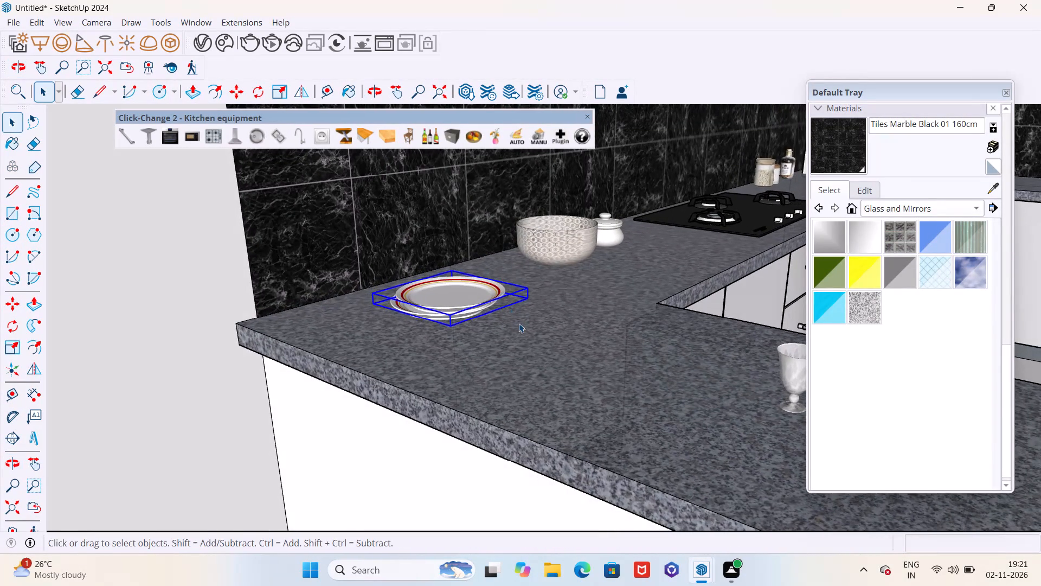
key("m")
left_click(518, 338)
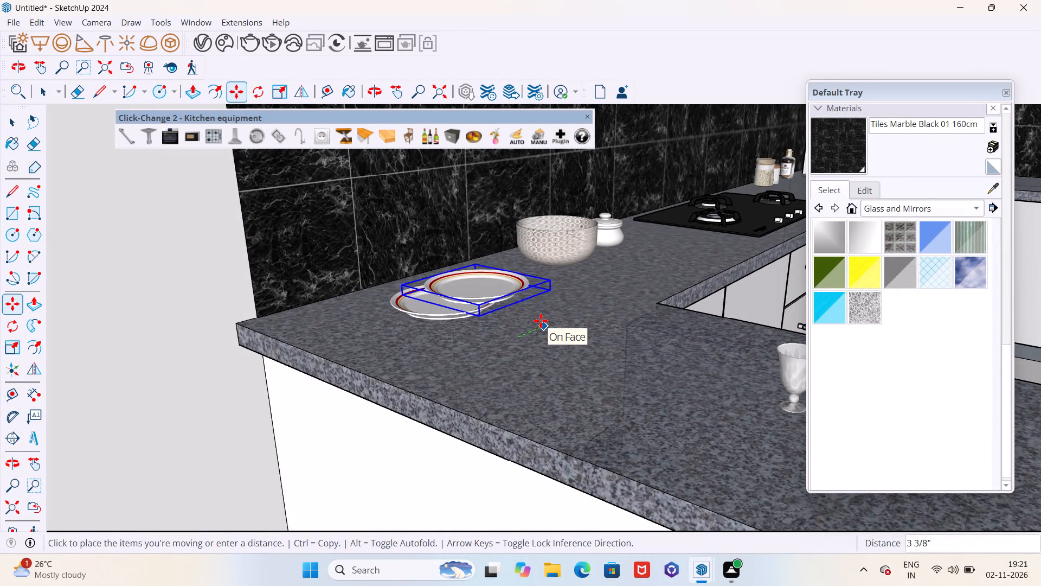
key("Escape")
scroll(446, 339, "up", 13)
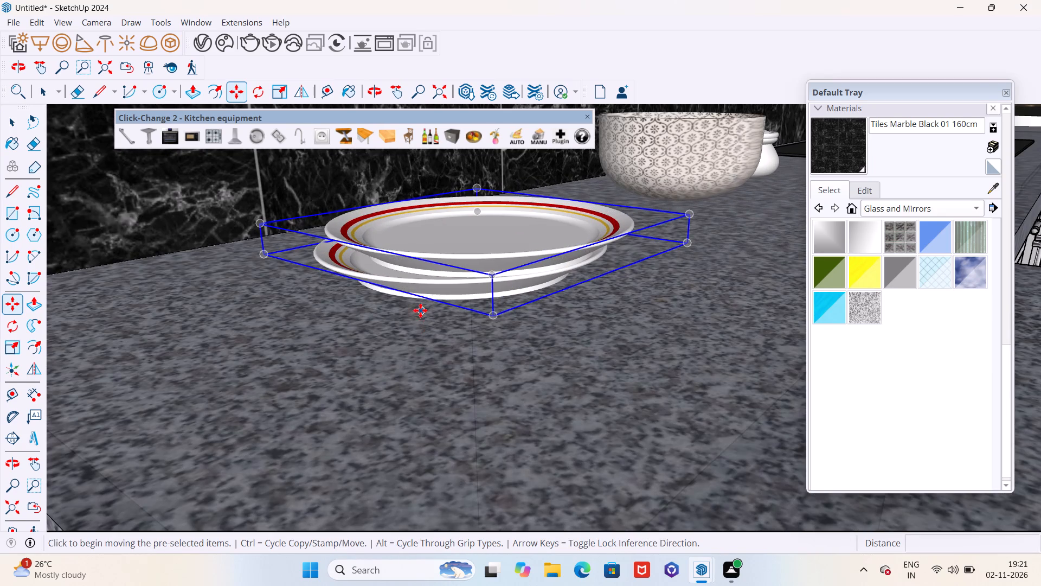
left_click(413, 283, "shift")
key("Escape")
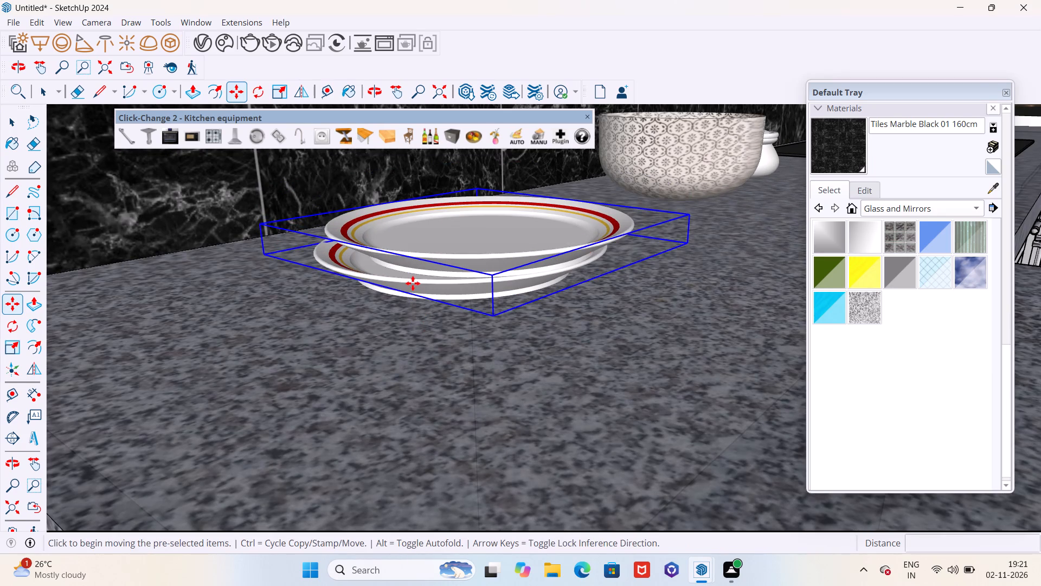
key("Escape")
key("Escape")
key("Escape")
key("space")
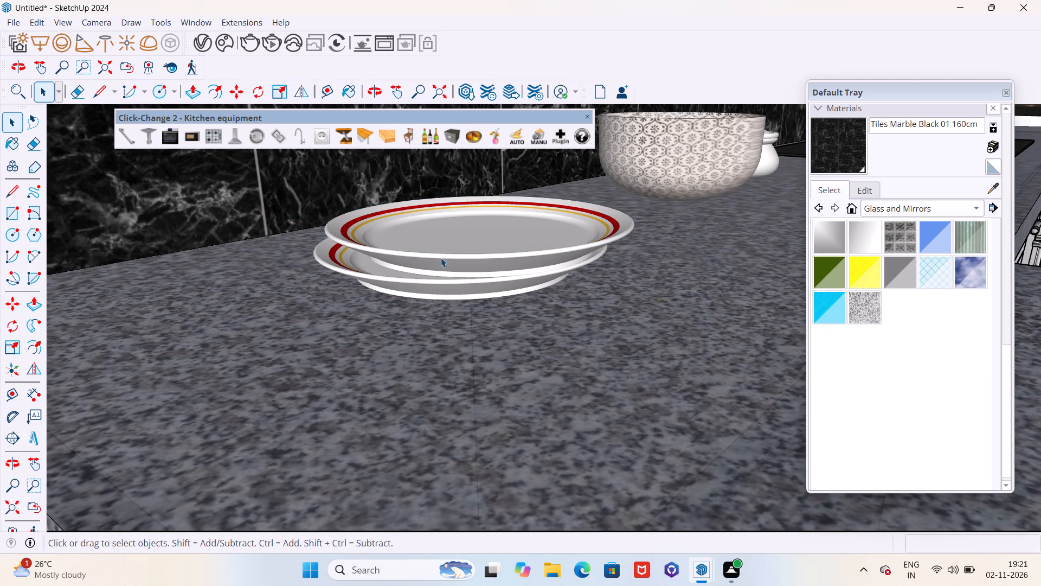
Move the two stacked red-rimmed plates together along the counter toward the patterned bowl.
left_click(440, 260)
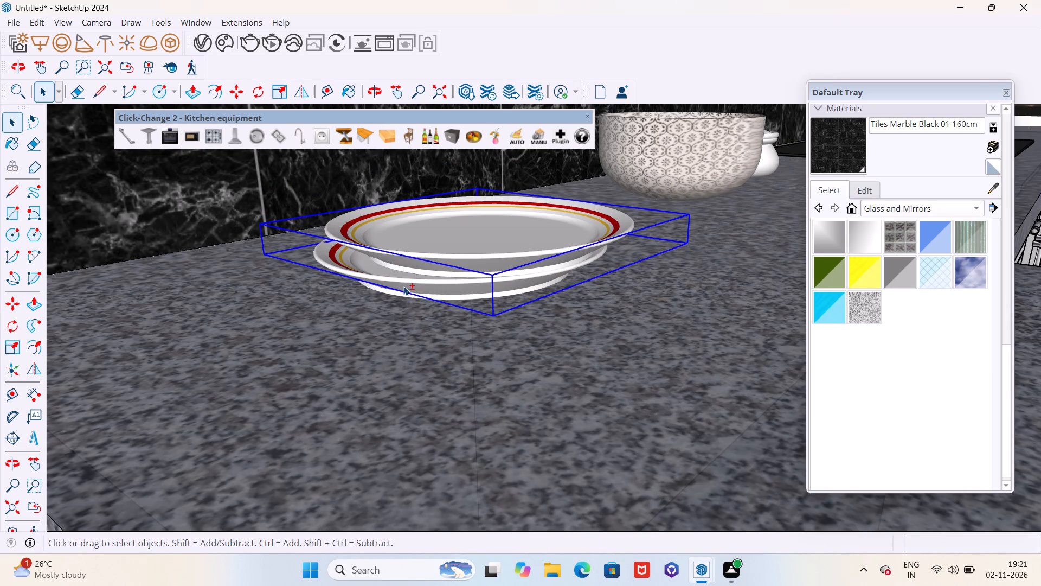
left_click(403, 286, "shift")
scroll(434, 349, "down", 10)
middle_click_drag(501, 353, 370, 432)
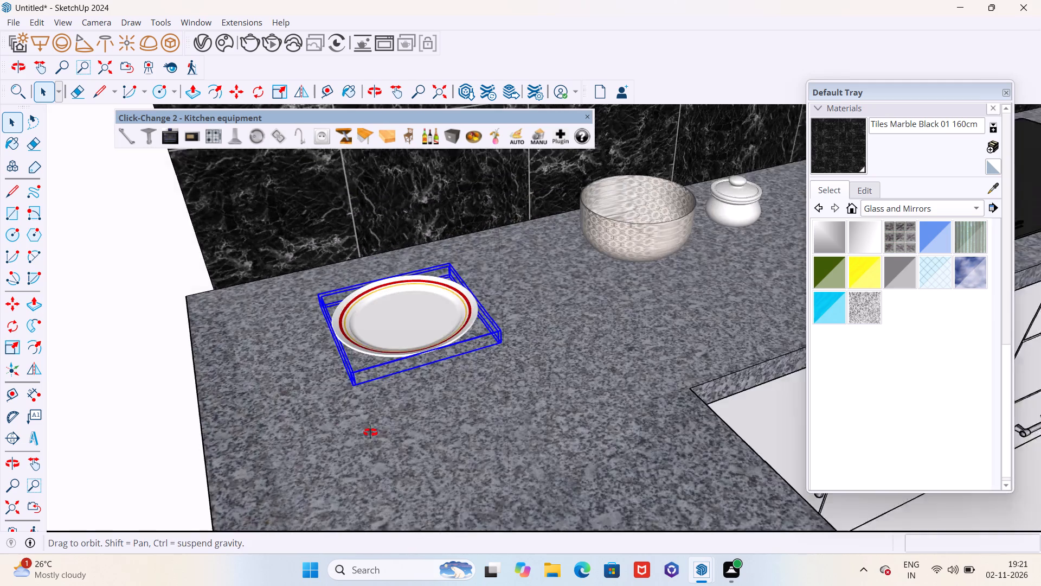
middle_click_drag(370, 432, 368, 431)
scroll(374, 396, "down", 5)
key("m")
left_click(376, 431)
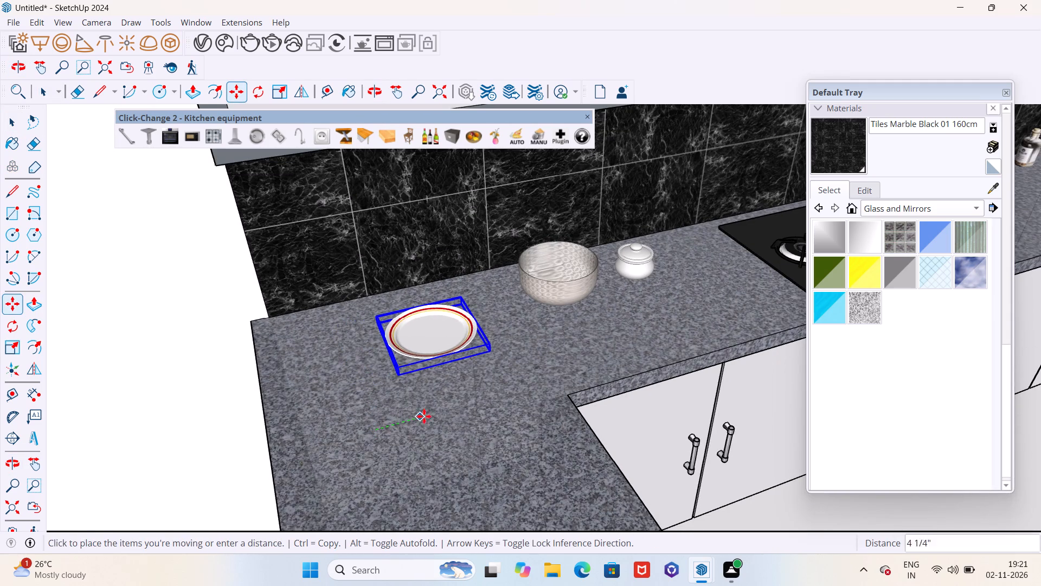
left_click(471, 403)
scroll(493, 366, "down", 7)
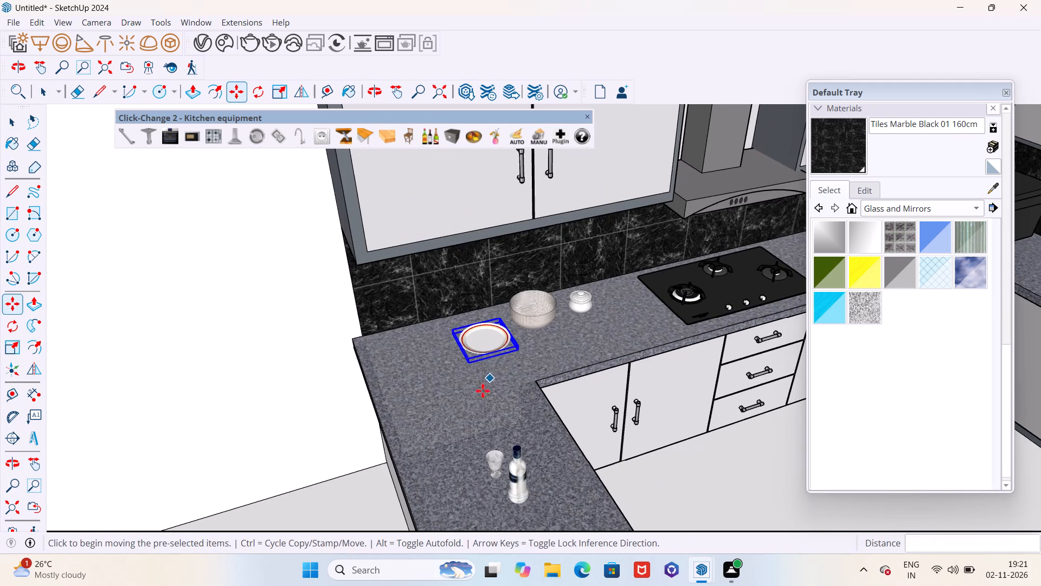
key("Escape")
Move both stacked plates about 13' 7/16" onto the sink counter, between the double sink and the dark wood frame.
scroll(452, 377, "down", 7)
middle_click_drag(379, 412, 573, 336)
scroll(556, 308, "down", 7)
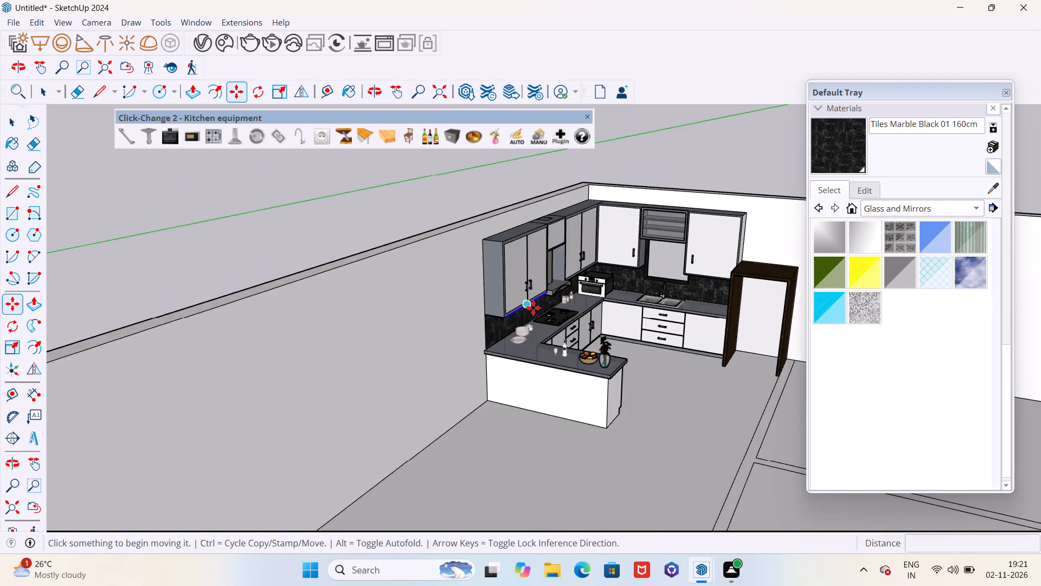
middle_click_drag(534, 310, 518, 404)
key("grave")
scroll(521, 372, "up", 11)
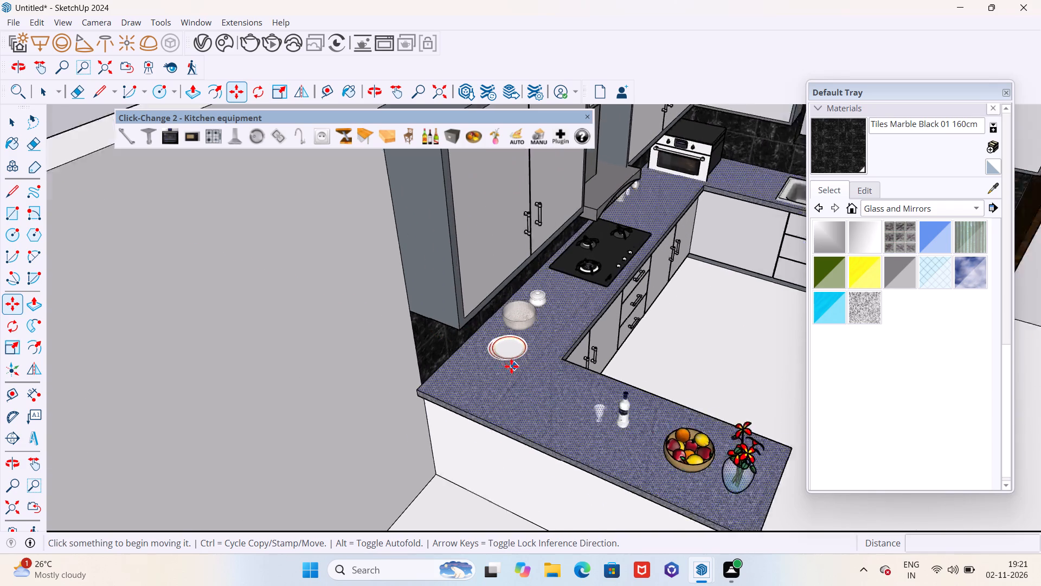
key("space")
middle_click_drag(536, 384, 441, 418)
scroll(440, 400, "up", 9)
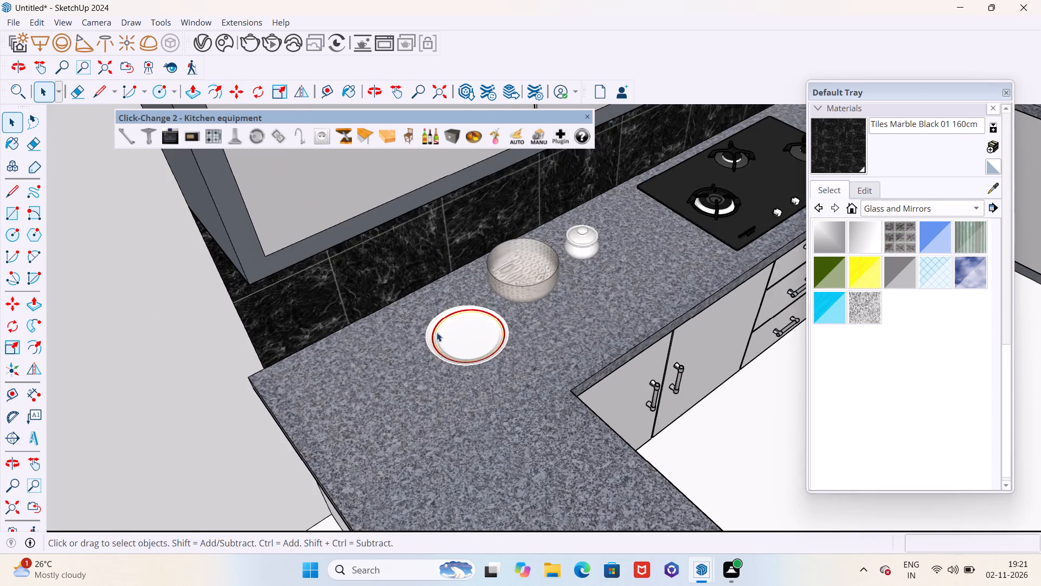
scroll(436, 332, "up", 2)
left_click_drag(403, 292, 591, 398)
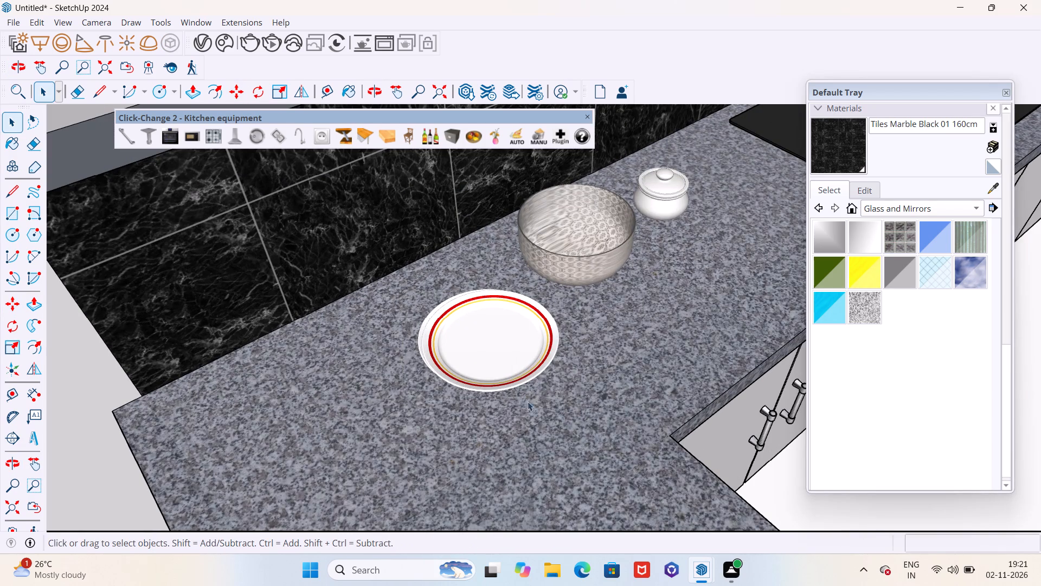
middle_click_drag(516, 407, 378, 446)
left_click_drag(277, 260, 481, 372)
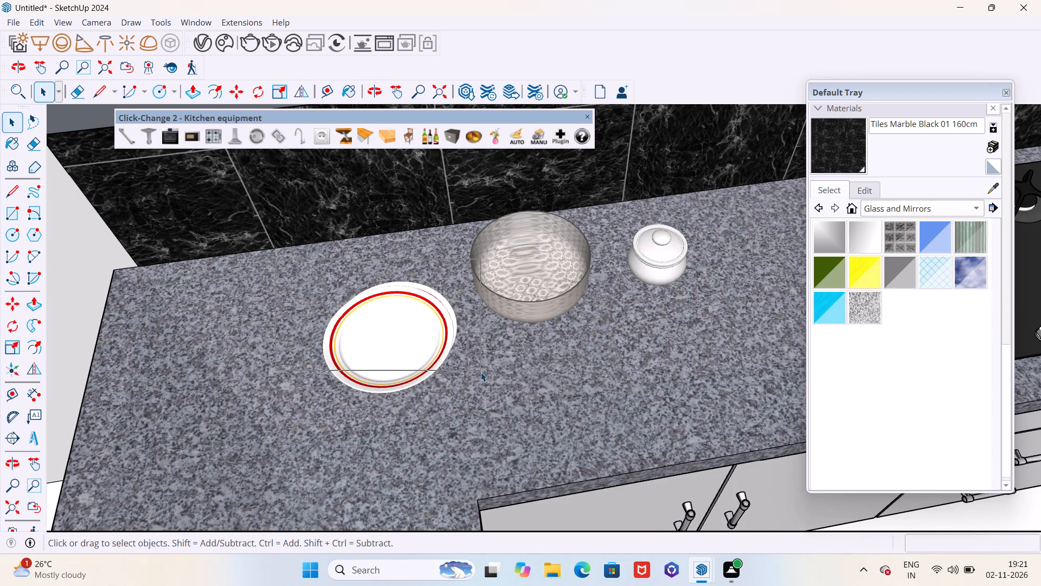
left_click_drag(481, 372, 463, 426)
middle_click_drag(406, 422, 432, 418)
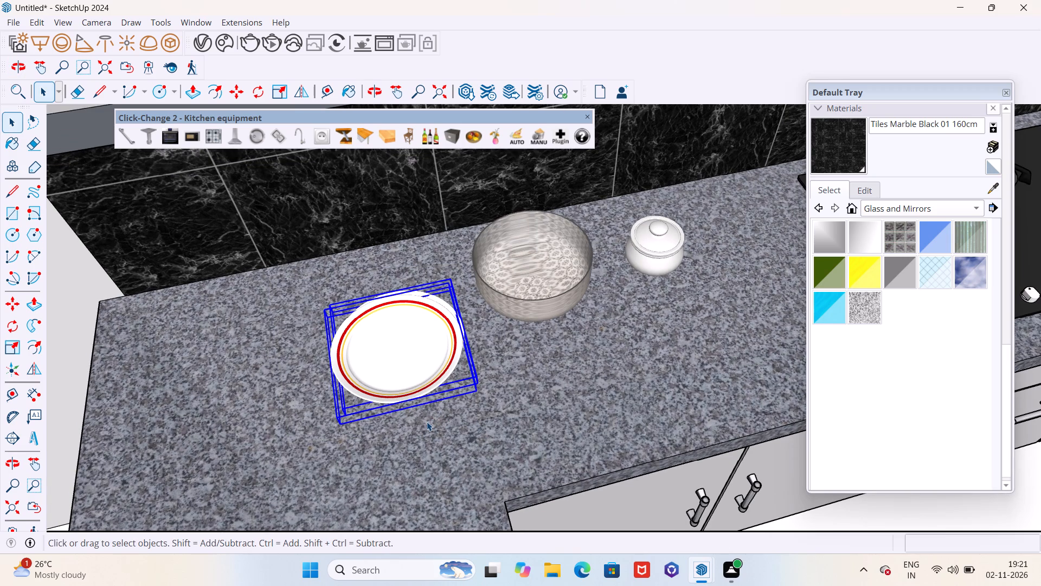
key("m")
left_click(387, 460)
scroll(383, 461, "down", 17)
middle_click_drag(380, 461, 413, 460)
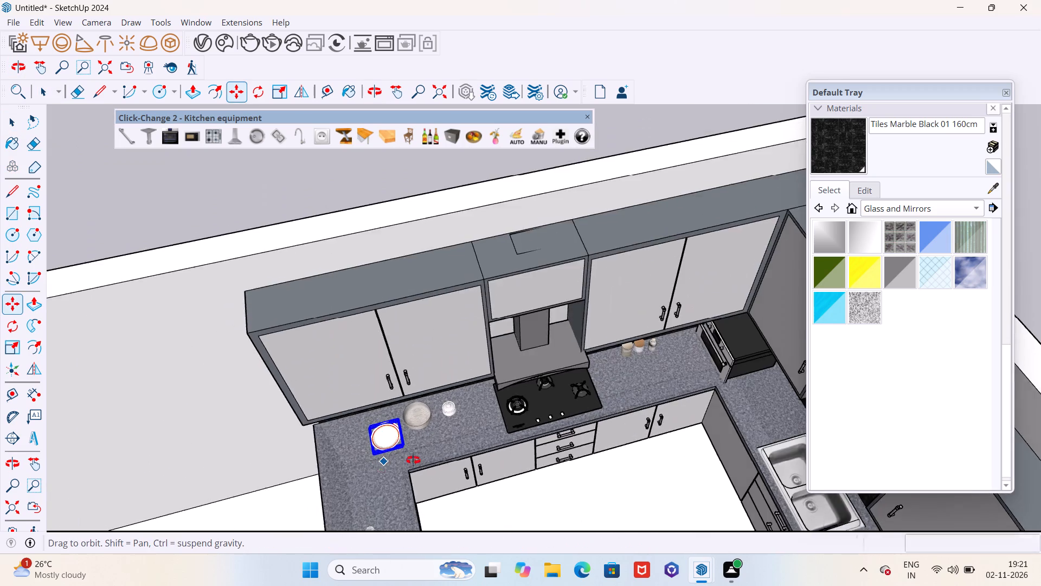
middle_click_drag(413, 460, 545, 408)
scroll(502, 356, "down", 12)
middle_click_drag(500, 419, 570, 418)
scroll(658, 365, "up", 4)
scroll(659, 364, "down", 1)
scroll(660, 364, "up", 7)
left_click(698, 354)
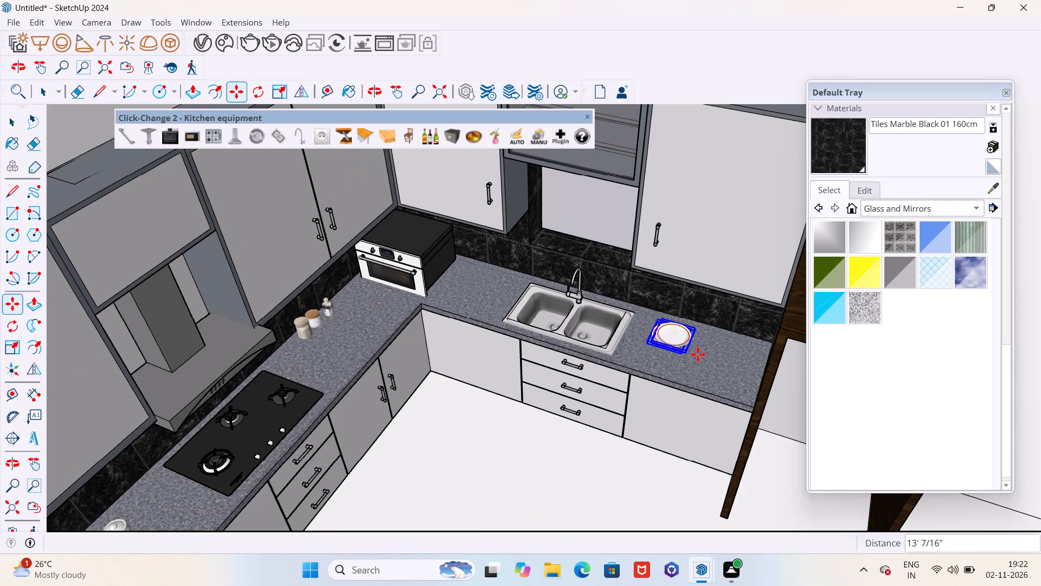
key("Escape")
Place a Click-Change bottle on the sink counter by the wall and move it about 1' 4" to the front, beside the plates.
scroll(579, 381, "down", 5)
scroll(539, 412, "down", 6)
middle_click_drag(509, 442, 525, 429)
left_click(426, 142)
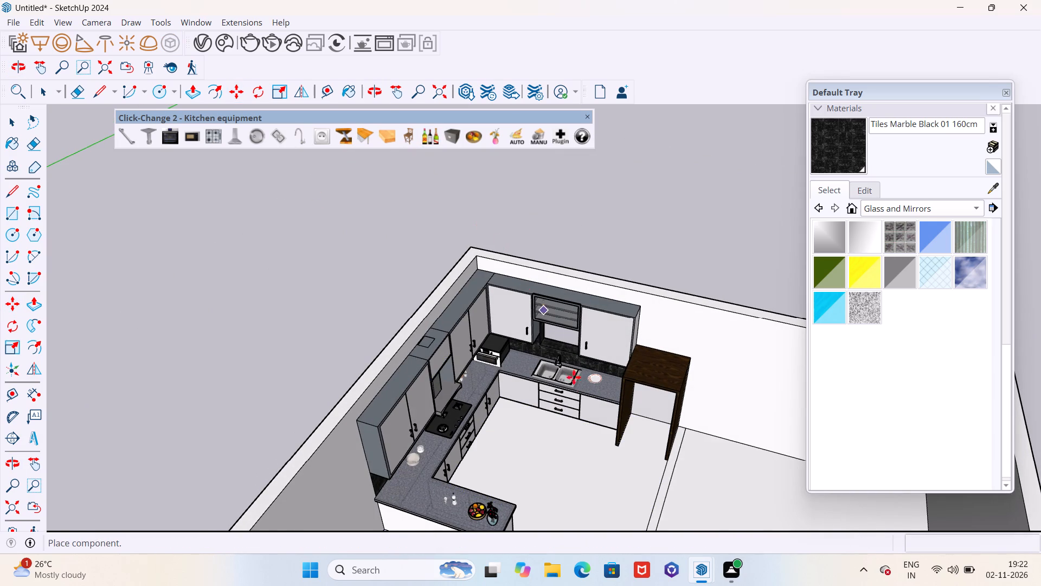
scroll(580, 384, "up", 20)
left_click(646, 379)
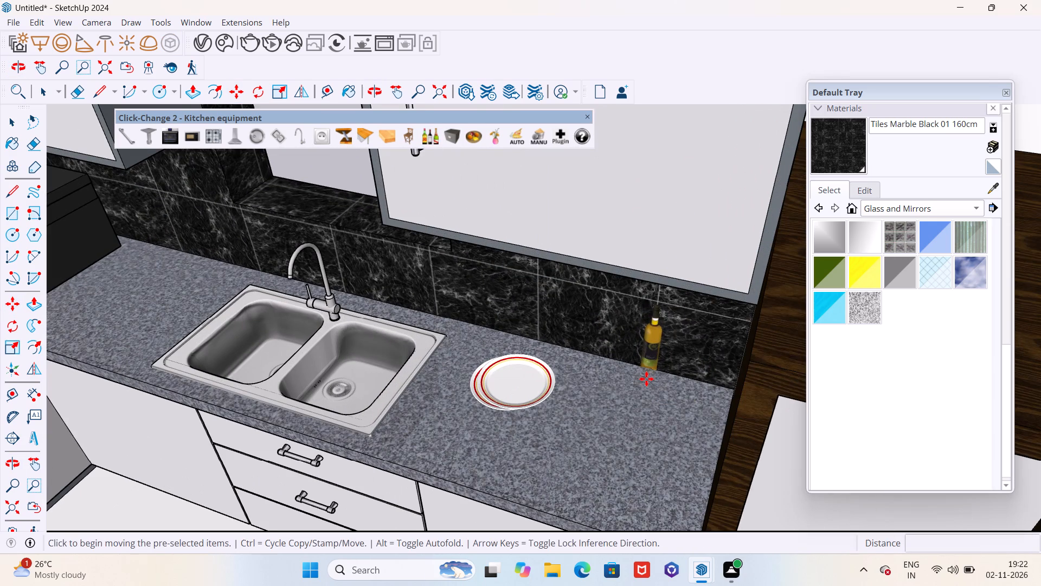
left_click(637, 412)
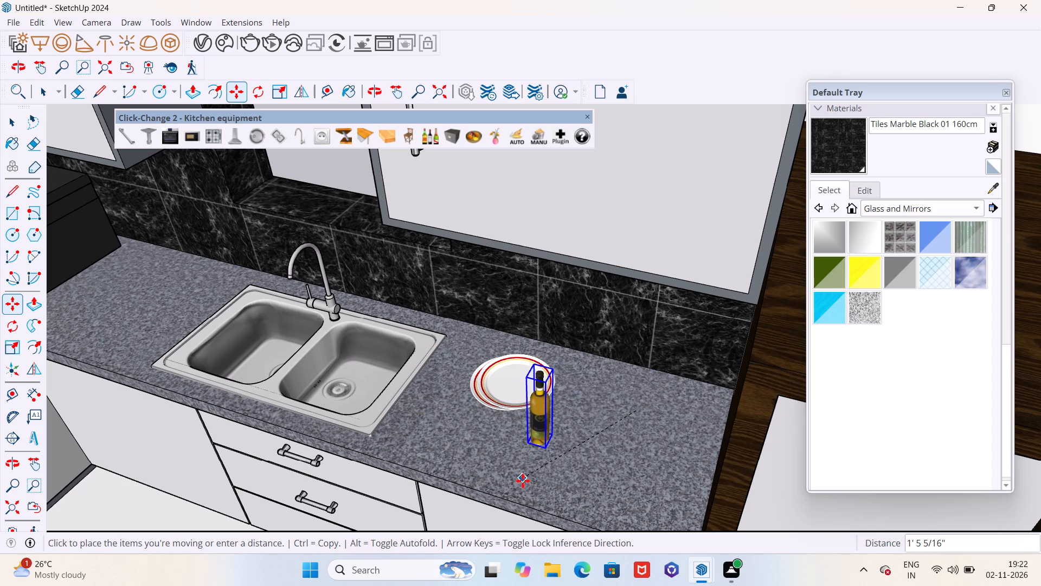
left_click(543, 486)
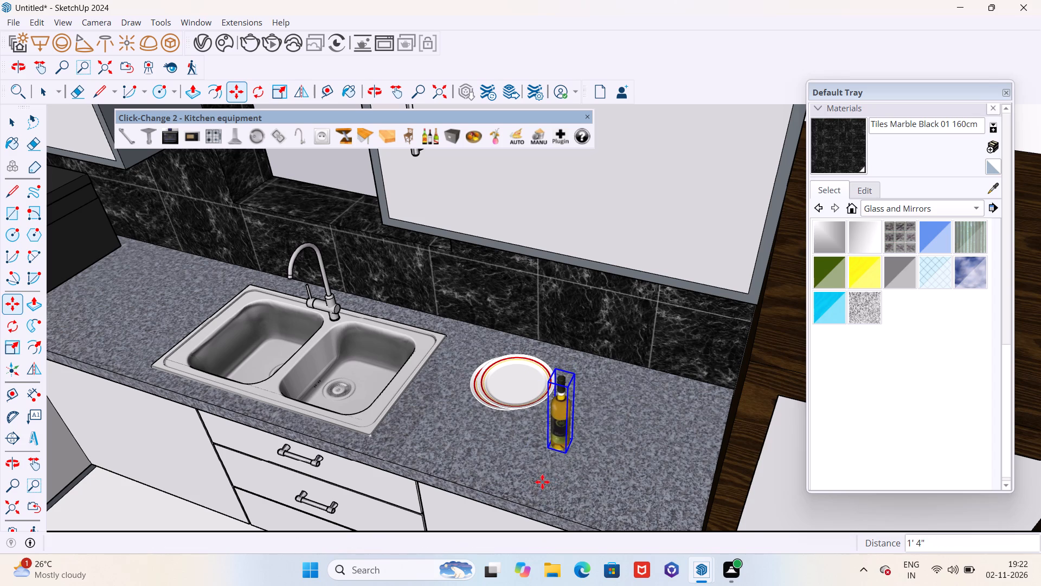
Cycle the bottle beside the plates through its Click-Change variants until it becomes the small white bowl.
middle_click_drag(508, 450, 637, 450)
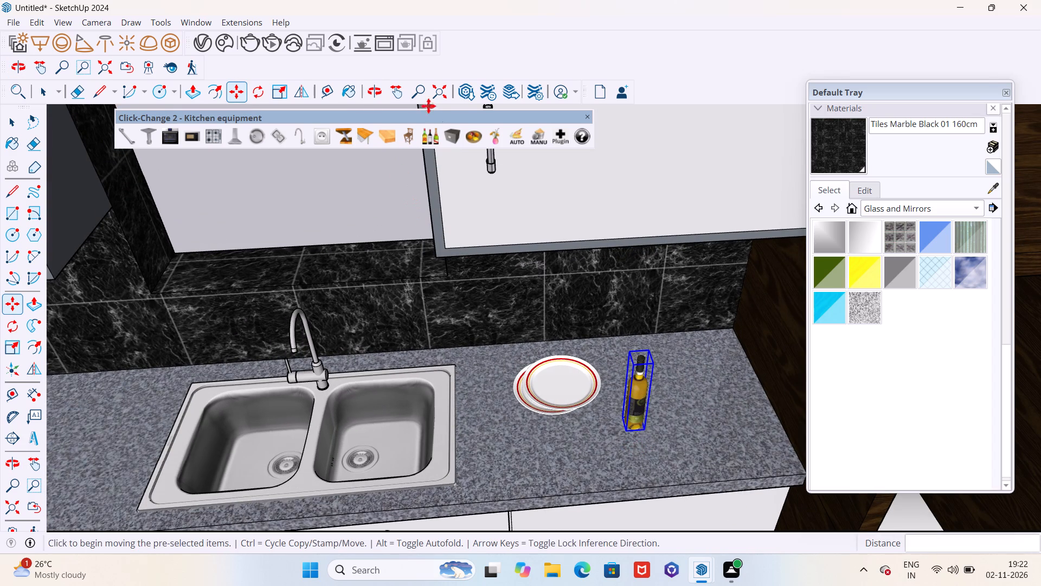
triple_click(425, 141)
triple_click(425, 141)
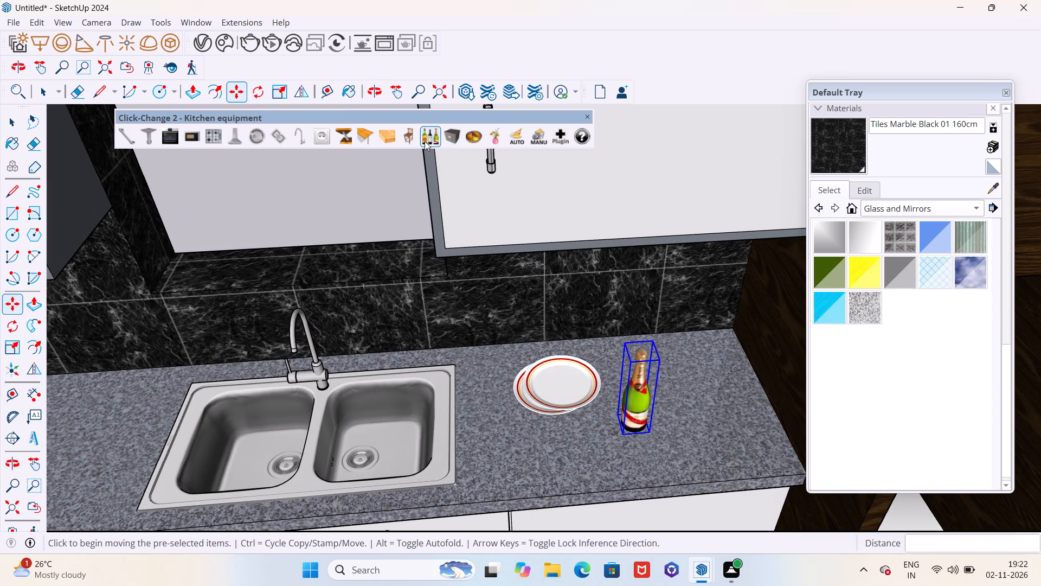
double_click(425, 141)
double_click(425, 141)
left_click(425, 141)
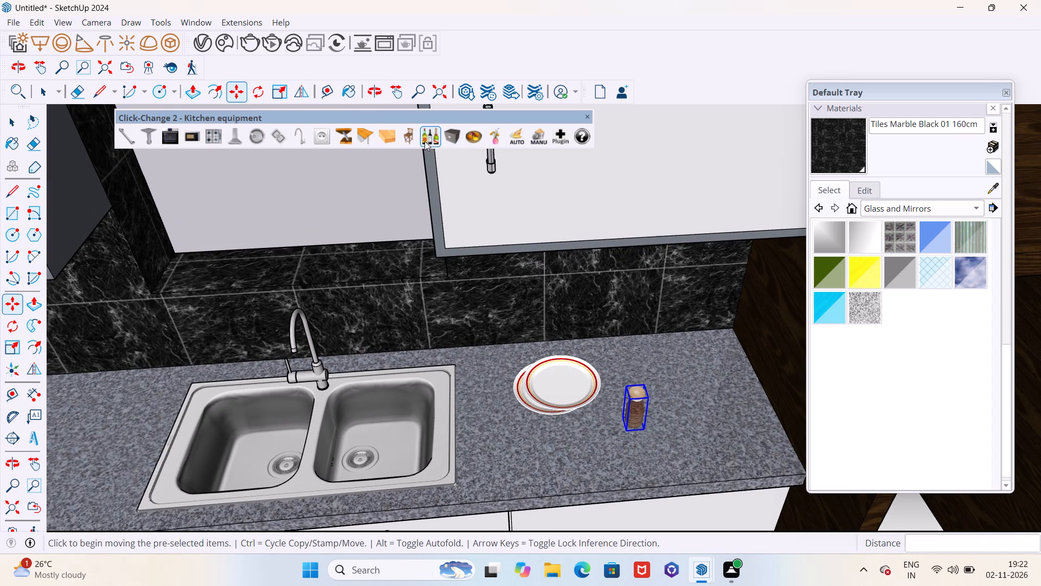
left_click(425, 141)
left_click(425, 141)
double_click(425, 141)
left_click(425, 141)
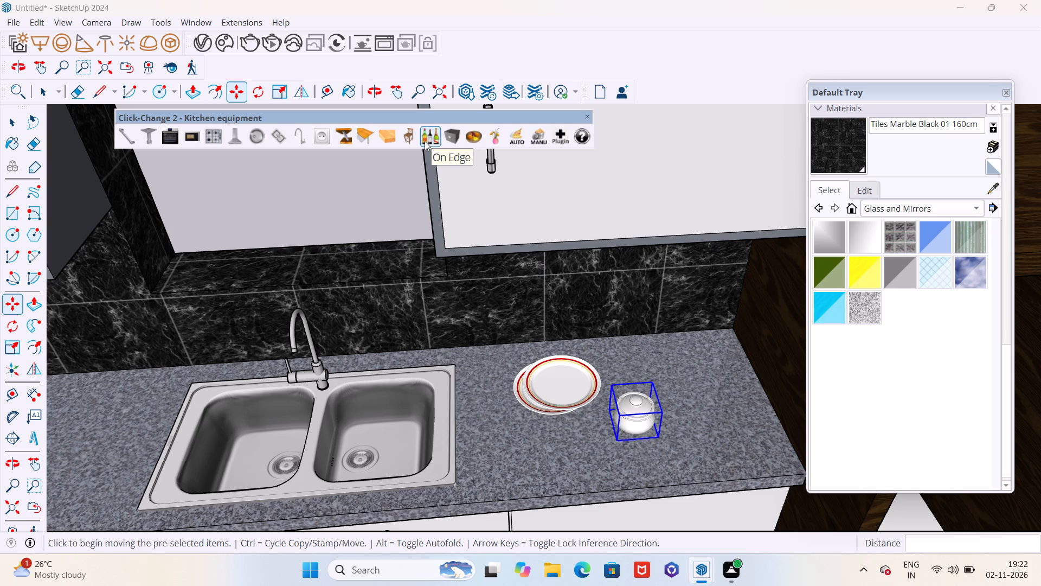
left_click(425, 141)
left_click(425, 141)
left_click(425, 141)
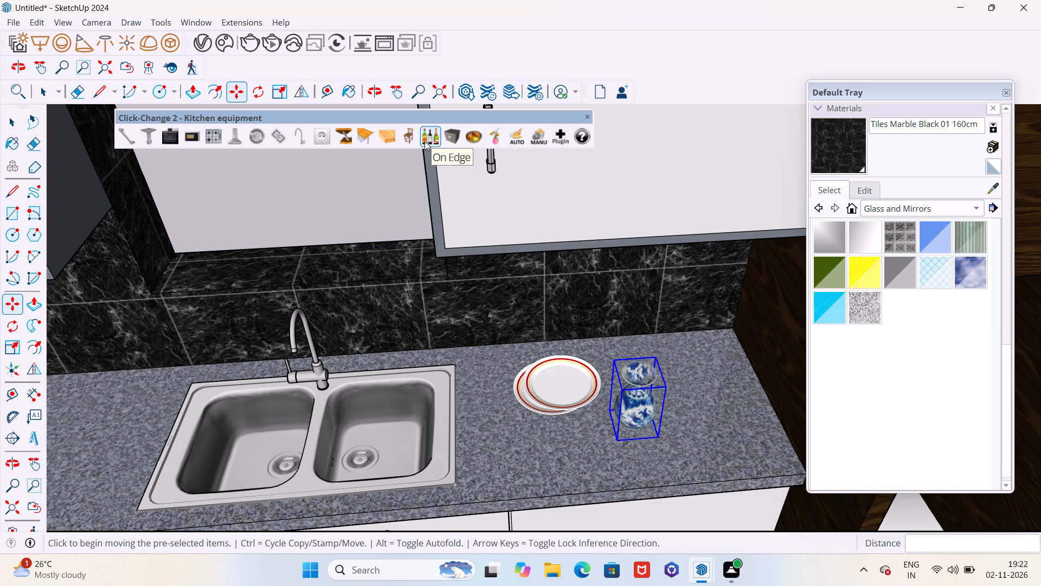
left_click(425, 141)
left_click(425, 141)
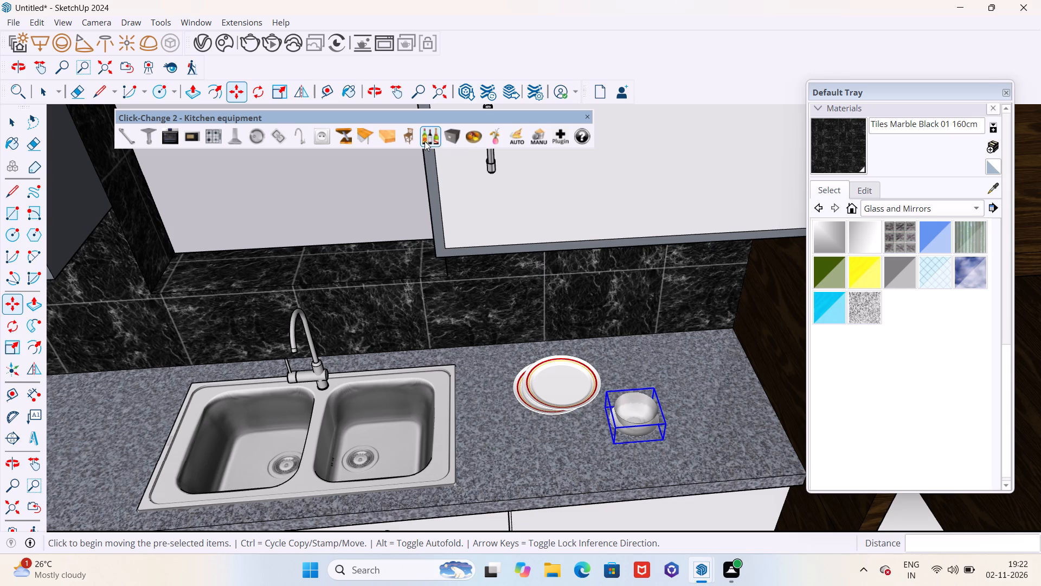
key("Escape")
Examine the furnished kitchen and the surrounding room as a whole.
scroll(521, 352, "down", 5)
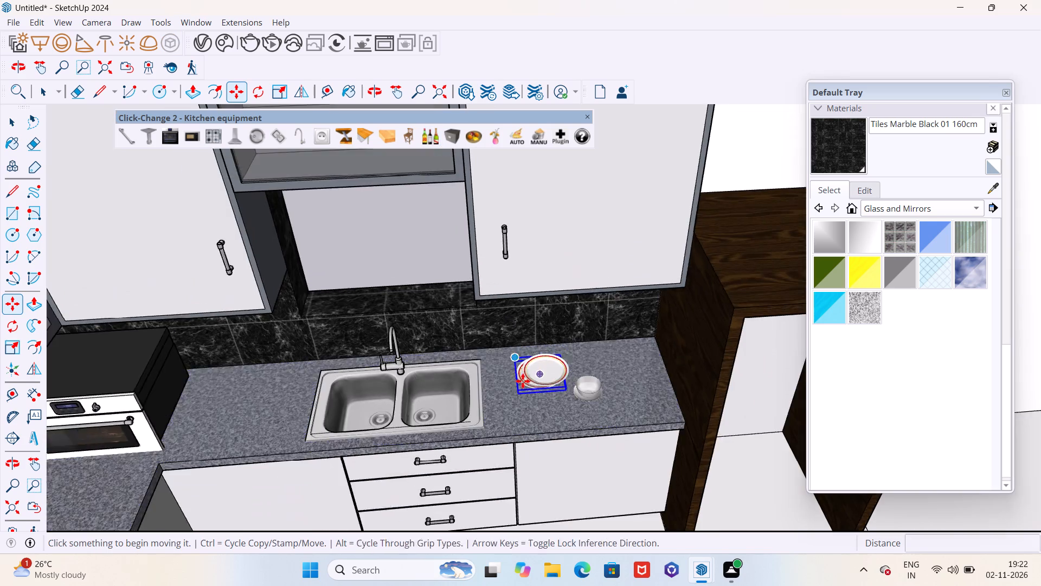
middle_click_drag(484, 361, 389, 282)
key("Escape")
scroll(393, 266, "down", 7)
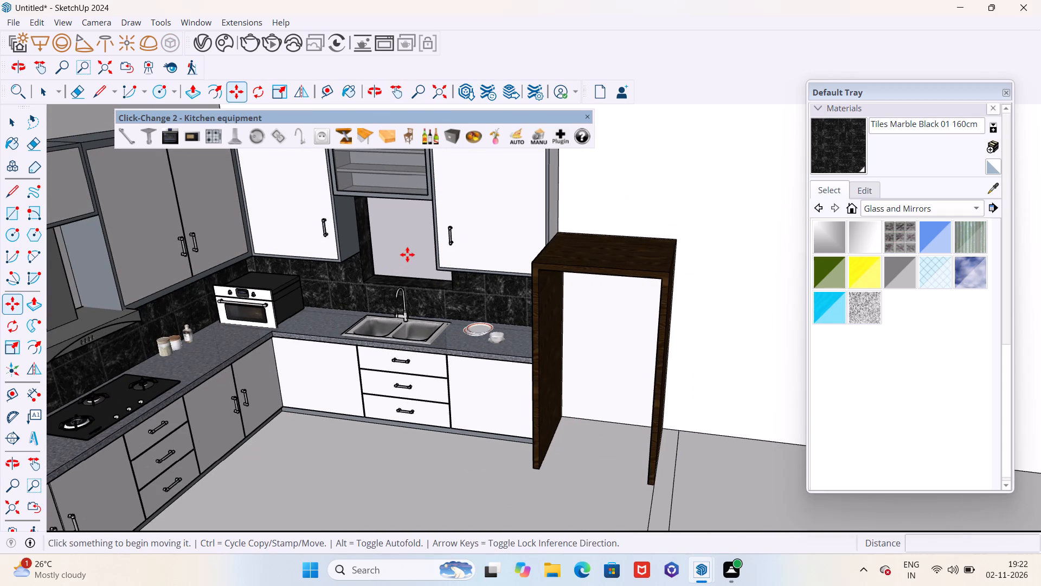
key("space")
left_click(407, 254)
scroll(407, 251, "down", 12)
middle_click_drag(406, 264, 415, 332)
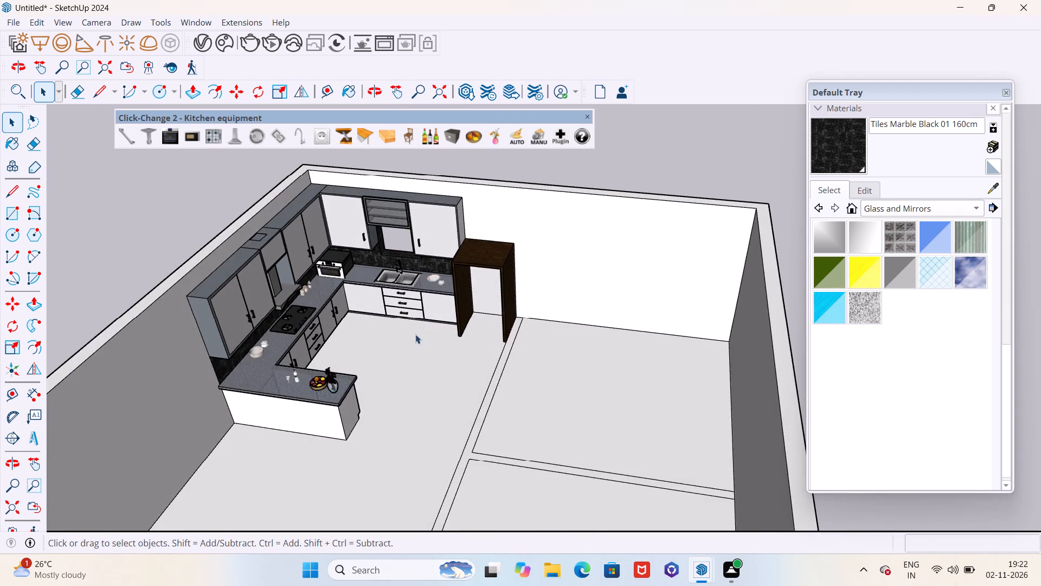
scroll(455, 311, "down", 6)
middle_click_drag(493, 341, 452, 271)
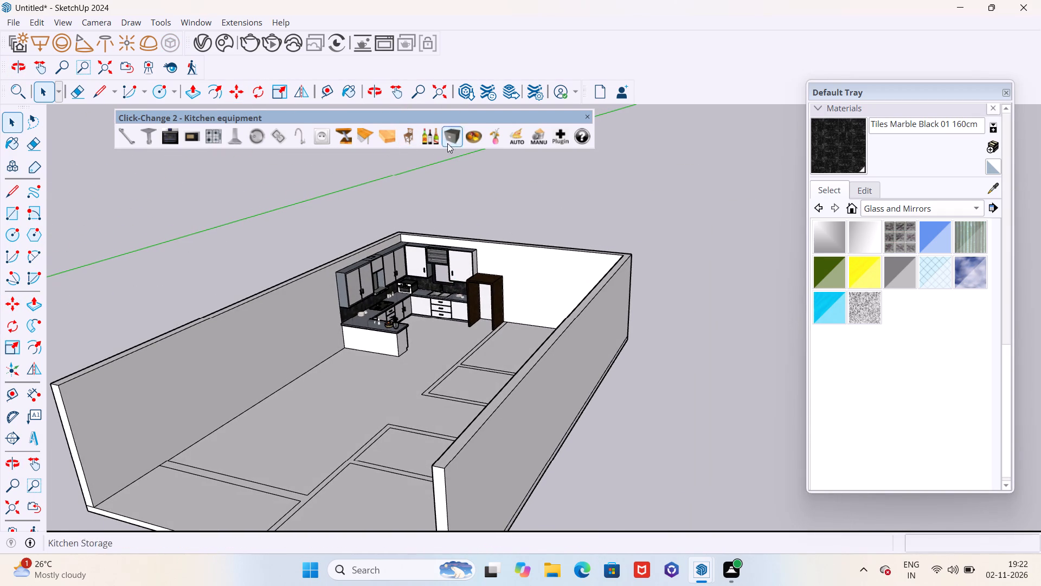
Close the Click-Change 2 kitchen equipment set.
left_click(588, 116)
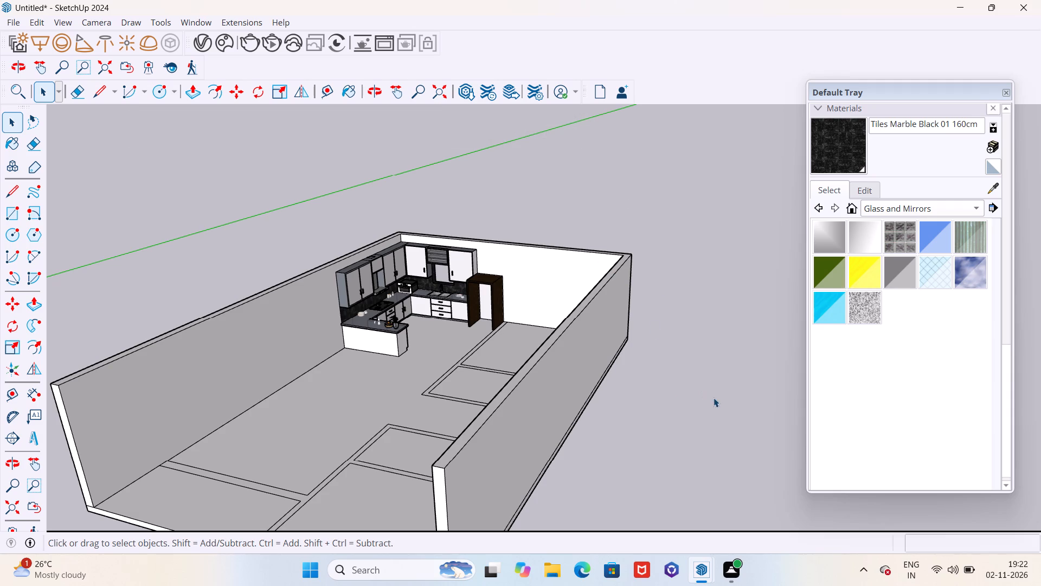
Open the Windows search.
left_click(396, 579)
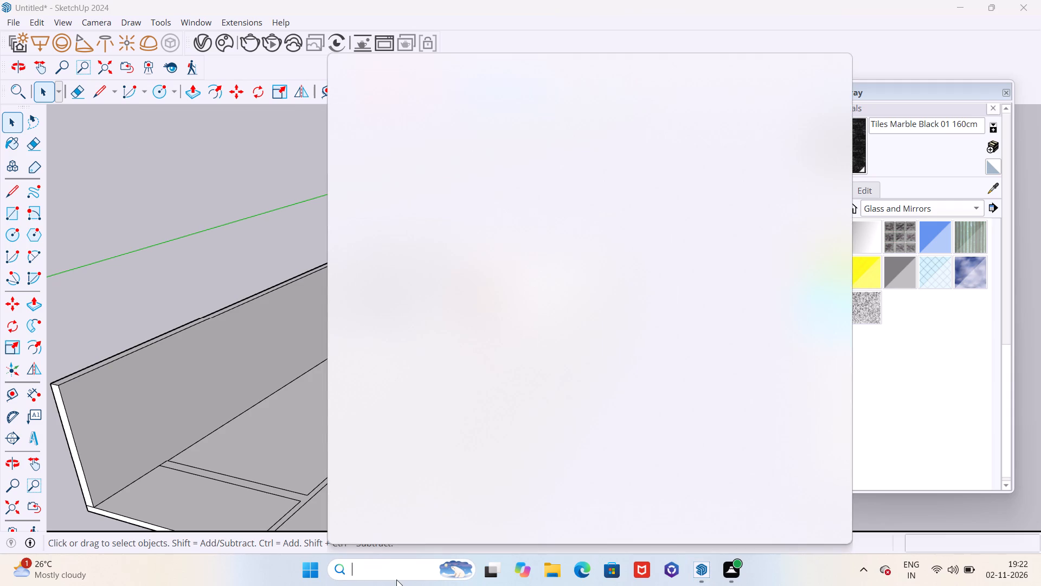